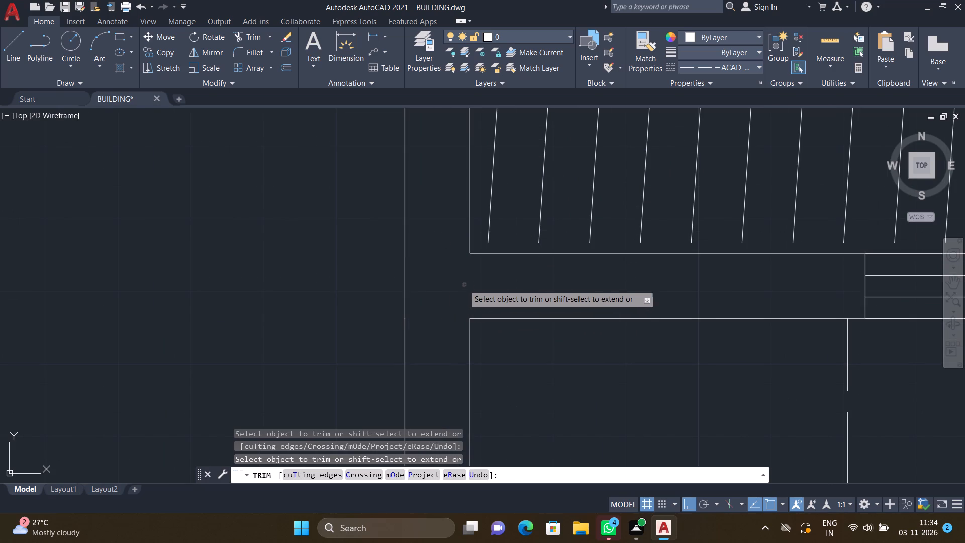
Trim the overlapping wall lines at the corridor's outer top corner, beside the end window, into a clean corner.
scroll(410, 278, "down", 6)
key("Return")
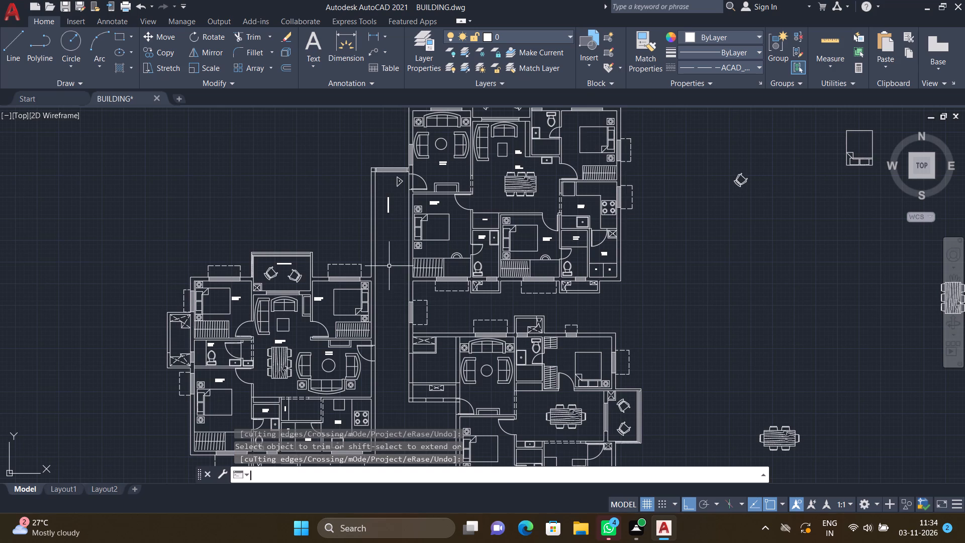
scroll(371, 168, "up", 3)
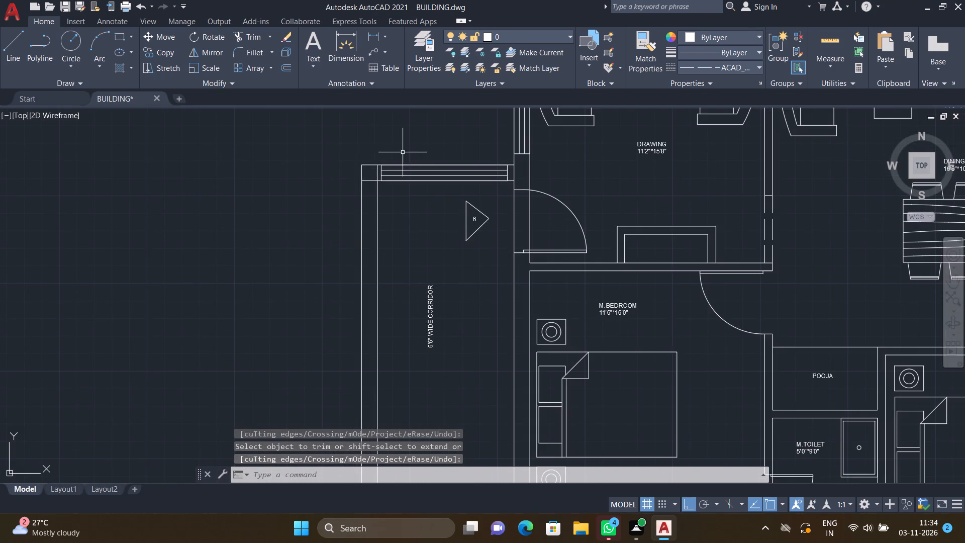
scroll(404, 150, "down", 3)
scroll(400, 151, "up", 3)
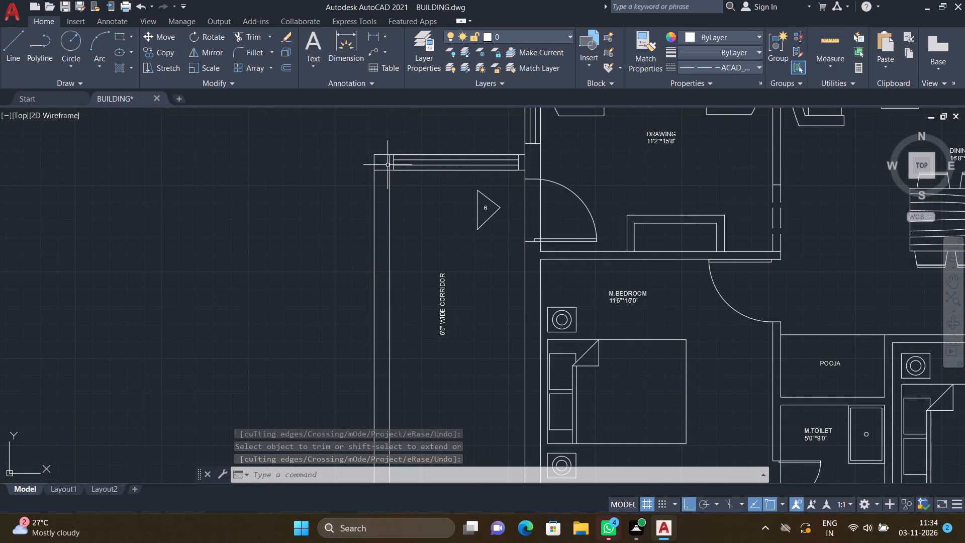
scroll(388, 166, "up", 2)
type("tr")
key("Return")
scroll(387, 164, "up", 1)
left_click(385, 161)
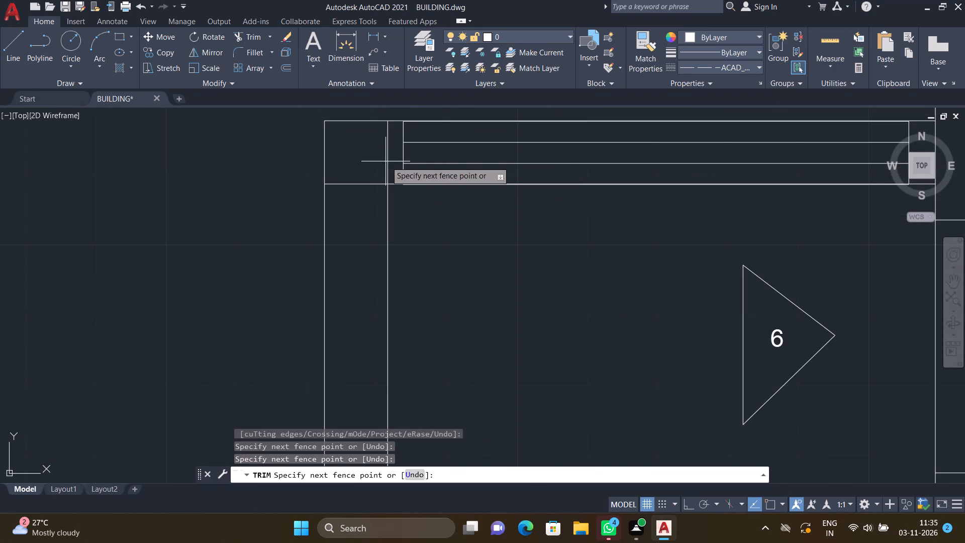
left_click(396, 164)
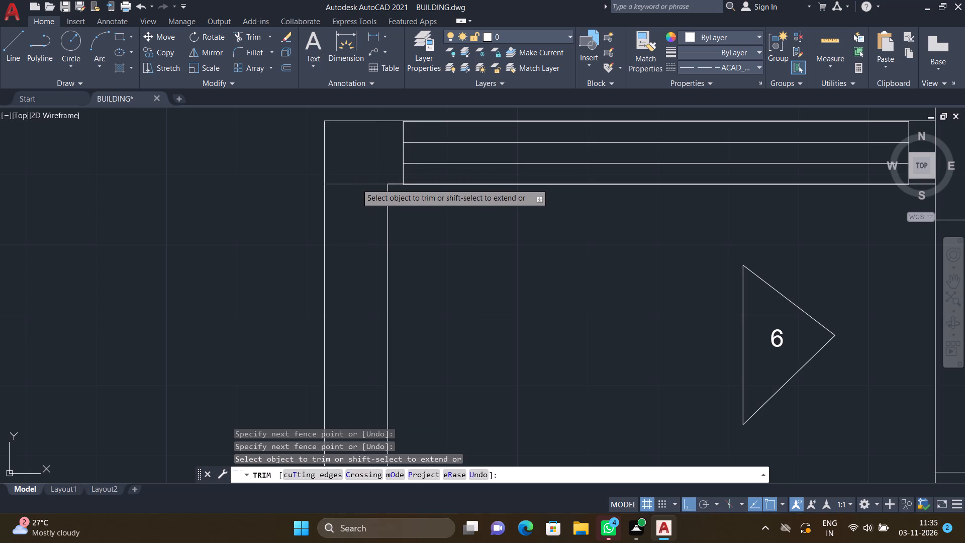
left_click(356, 184)
key("Return")
scroll(362, 187, "down", 4)
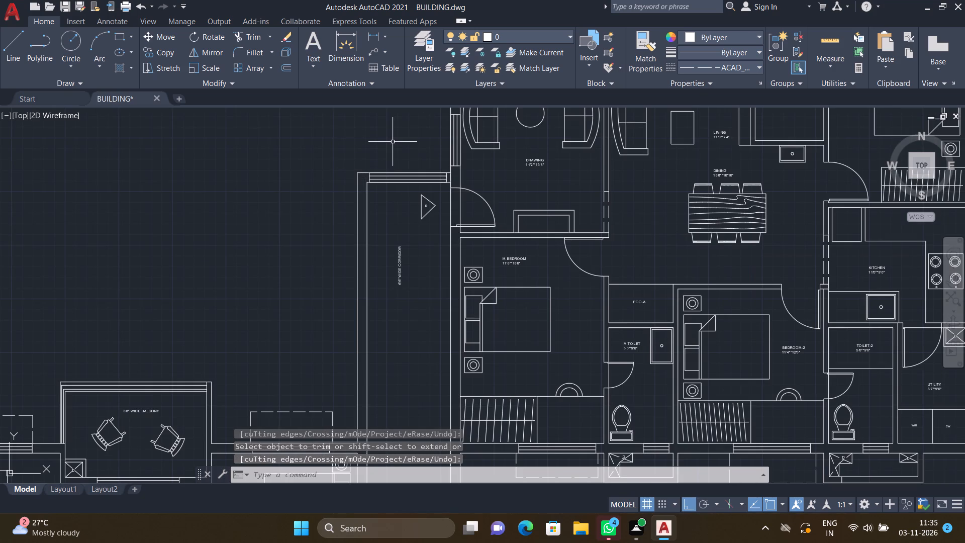
Draw a stepped dashed line from the corridor's end wall: about 3' up, 3'-10" across, 2'-1" up, and across to the drawing room wall.
key("l")
key("Return")
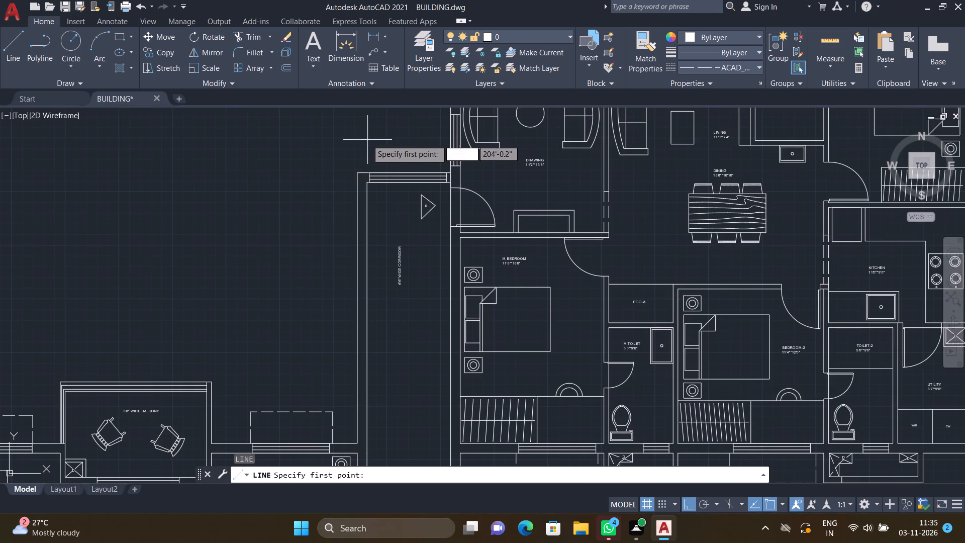
scroll(361, 147, "up", 2)
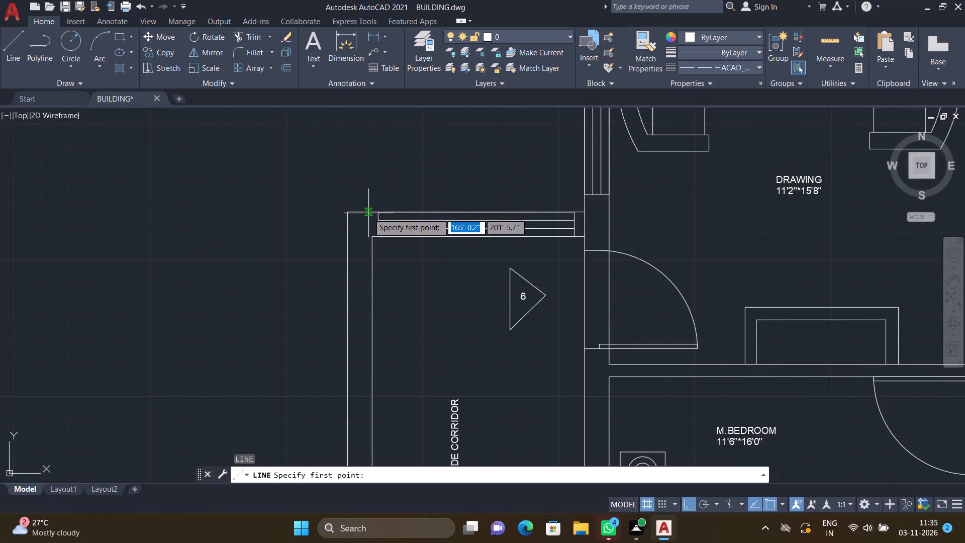
left_click(368, 211)
scroll(360, 175, "down", 3)
scroll(364, 140, "up", 2)
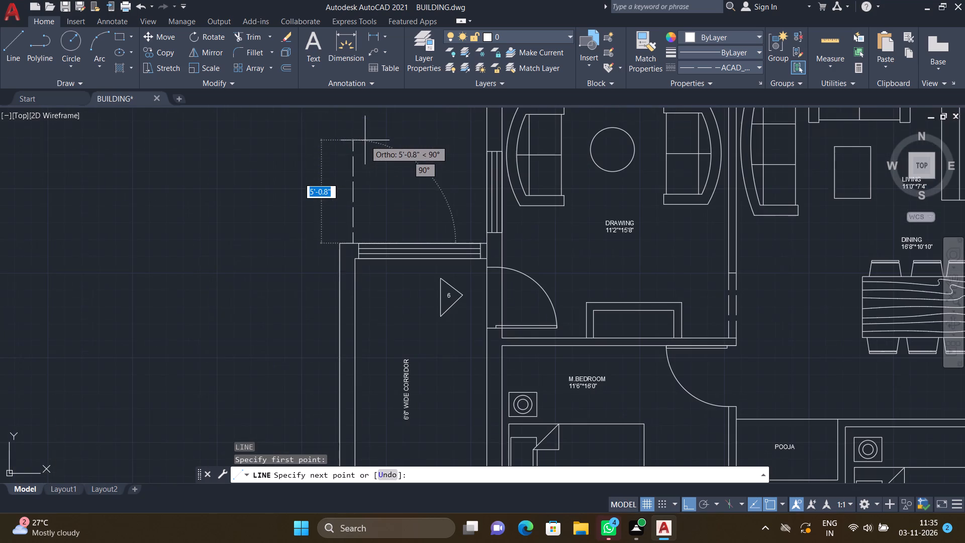
scroll(364, 146, "up", 3)
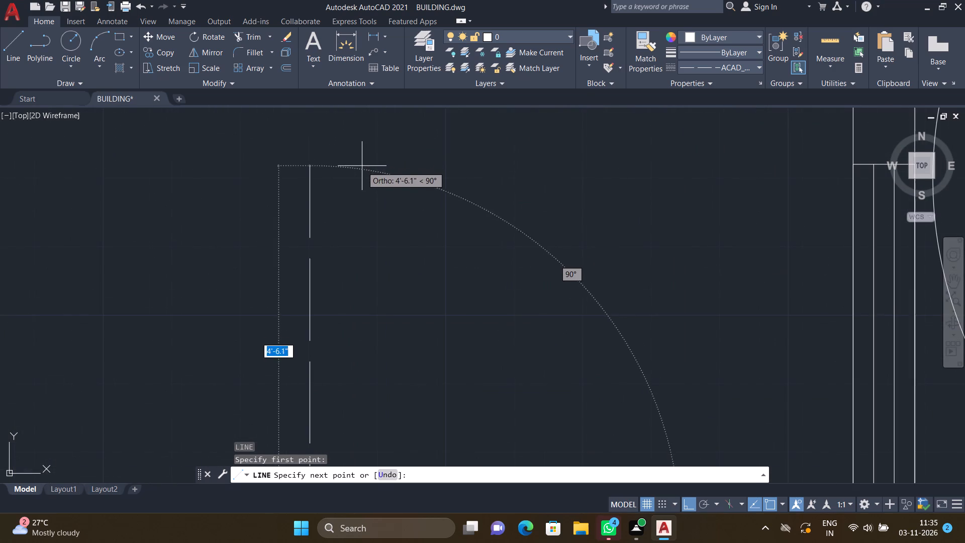
scroll(350, 204, "down", 2)
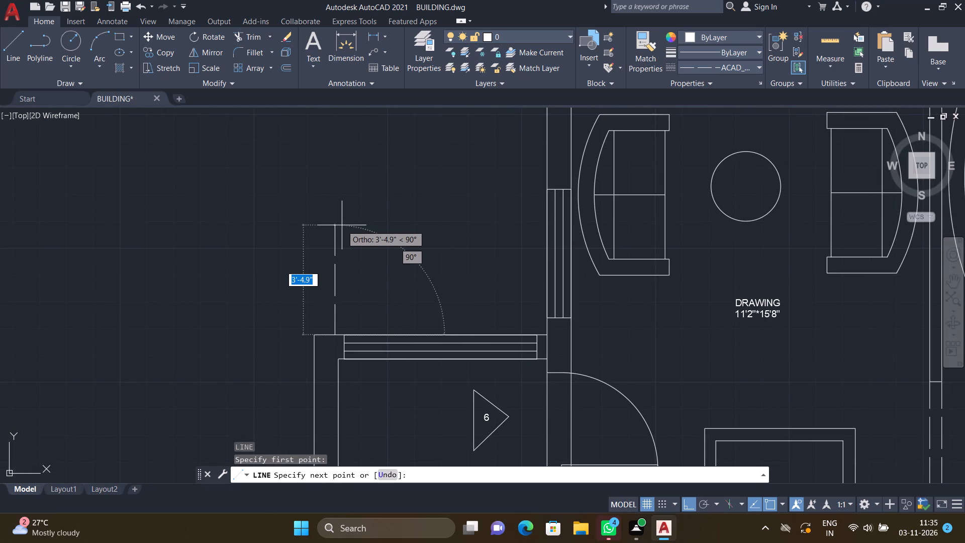
left_click(339, 236)
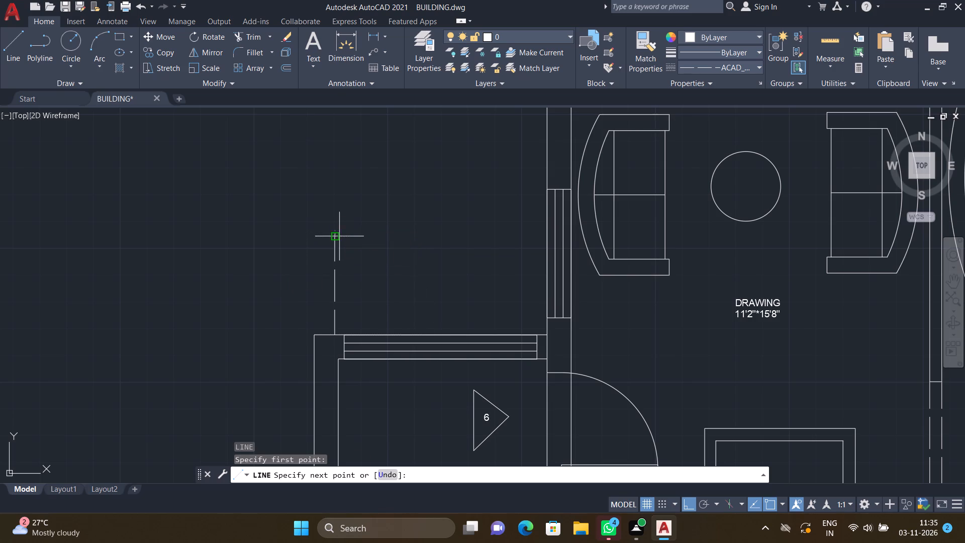
left_click(458, 239)
scroll(470, 181, "up", 2)
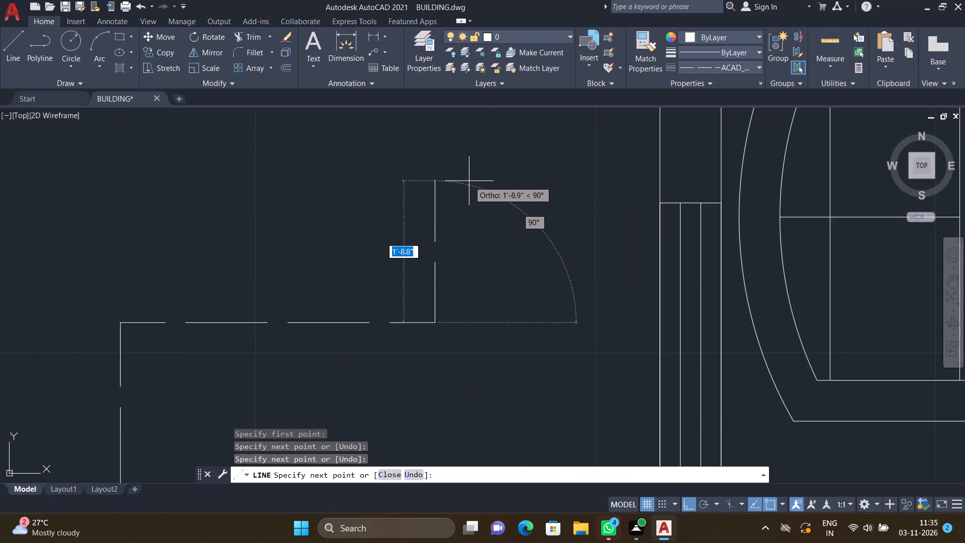
left_click(473, 153)
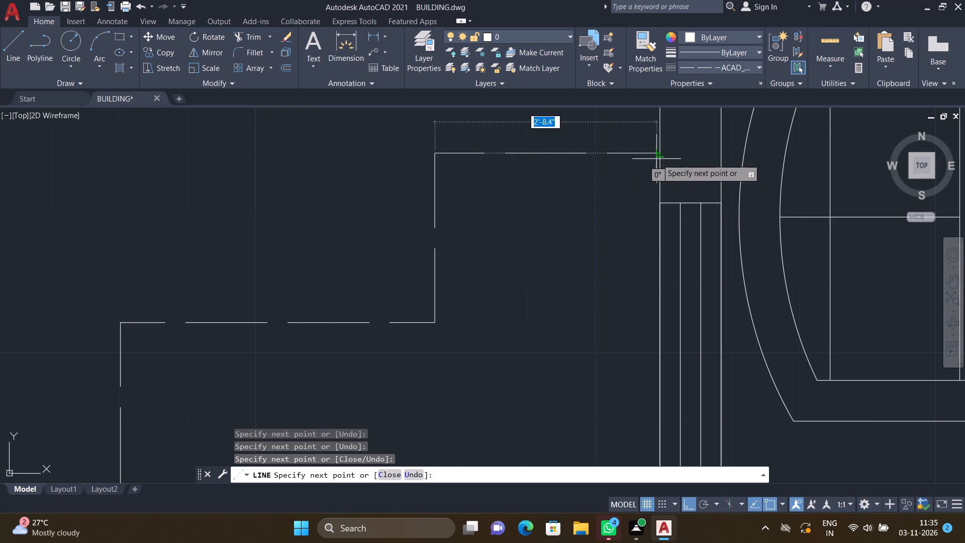
left_click(657, 158)
key("Return")
Copy the vertical window symbol by its top-left corner onto the outer line of the corridor's left wall, with Ortho off.
scroll(628, 218, "down", 5)
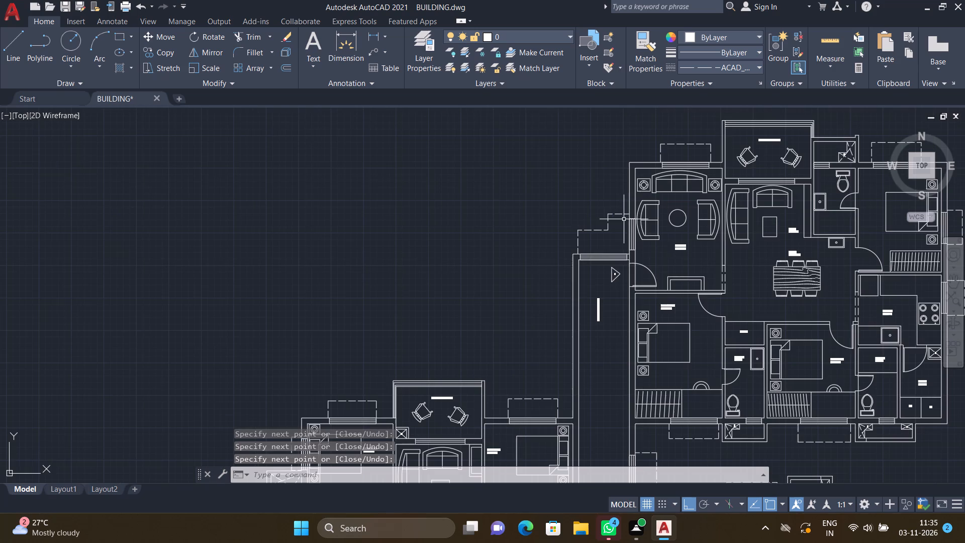
scroll(604, 250, "up", 1)
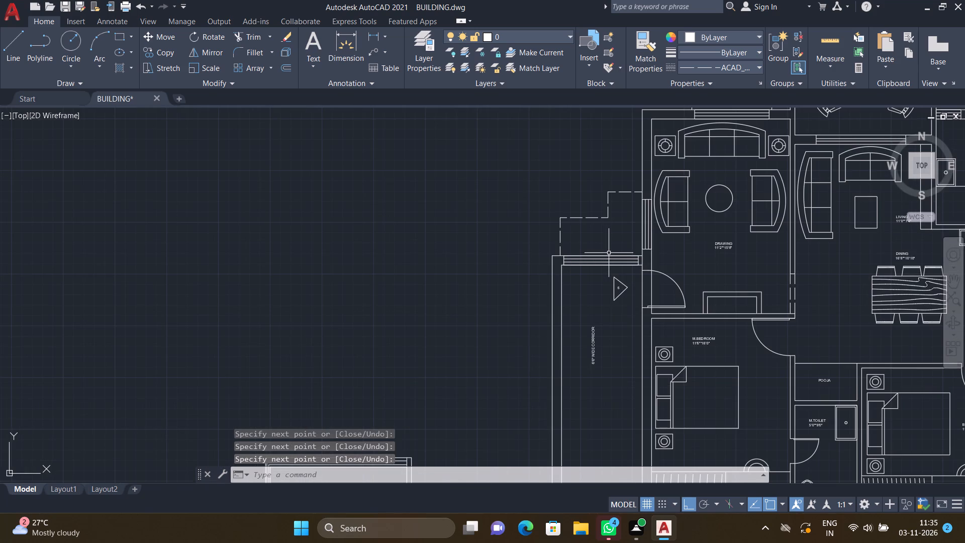
scroll(607, 250, "down", 4)
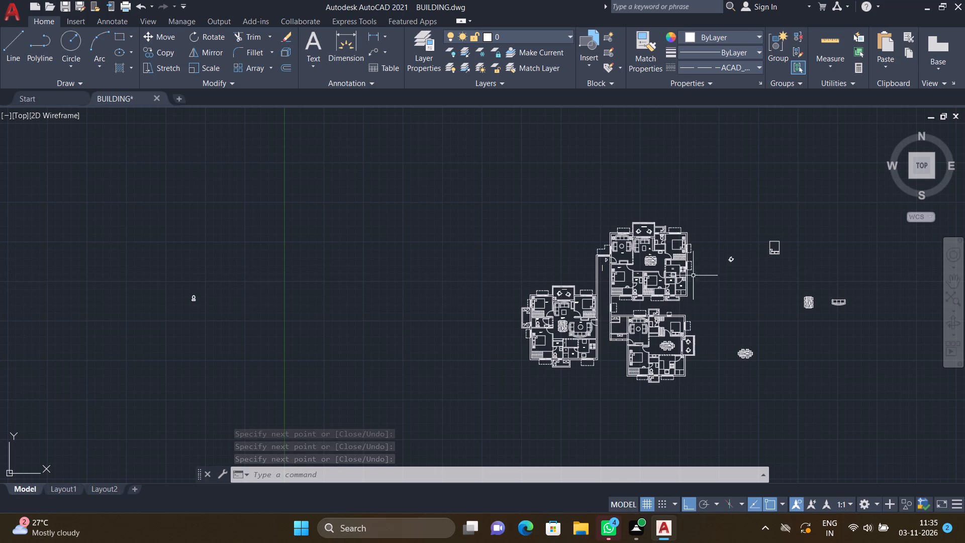
scroll(721, 298, "down", 5)
scroll(800, 292, "up", 3)
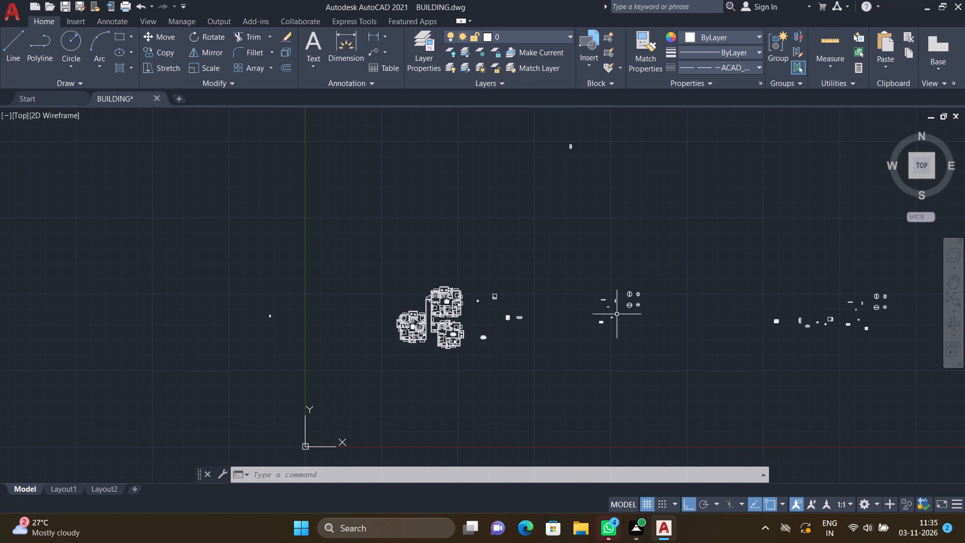
scroll(620, 306, "up", 4)
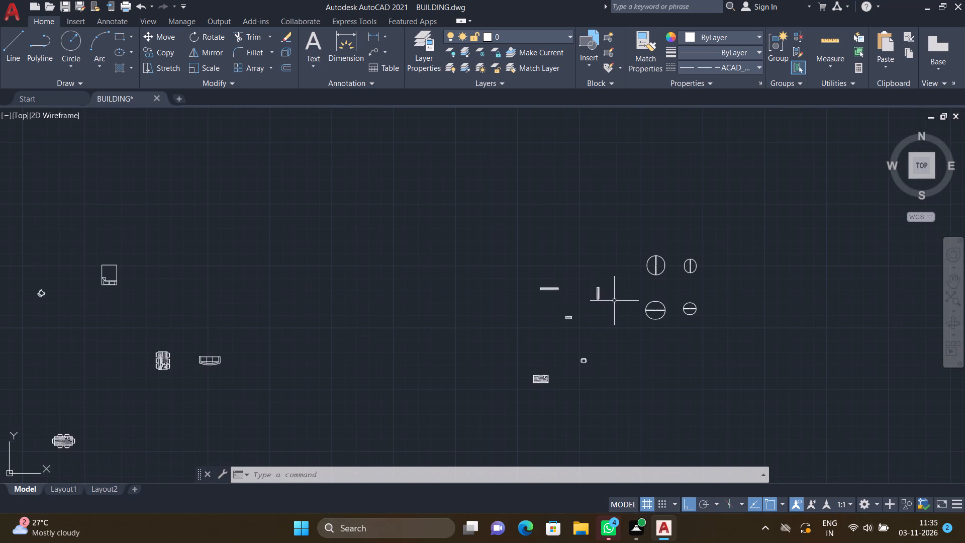
type("co")
key("Return")
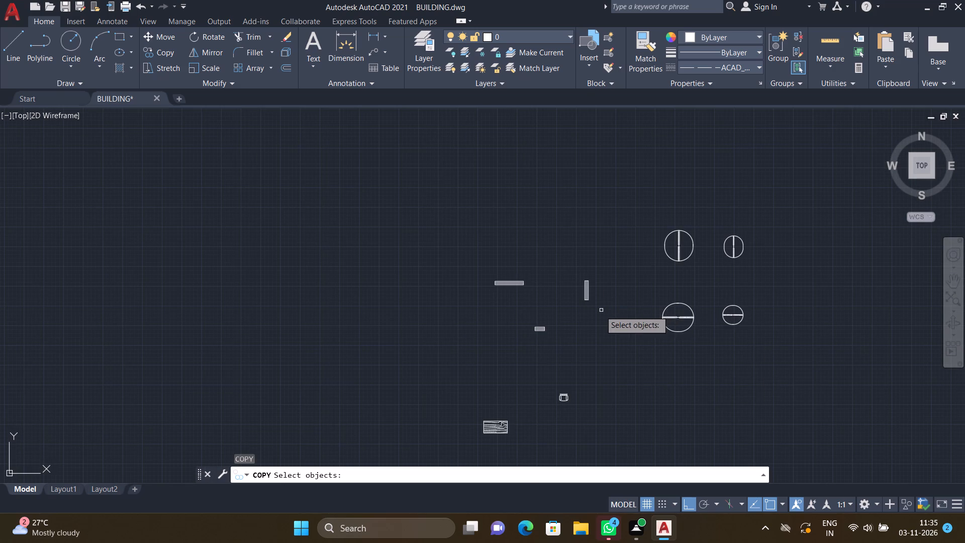
scroll(592, 310, "up", 2)
left_click(590, 304)
left_click(543, 211)
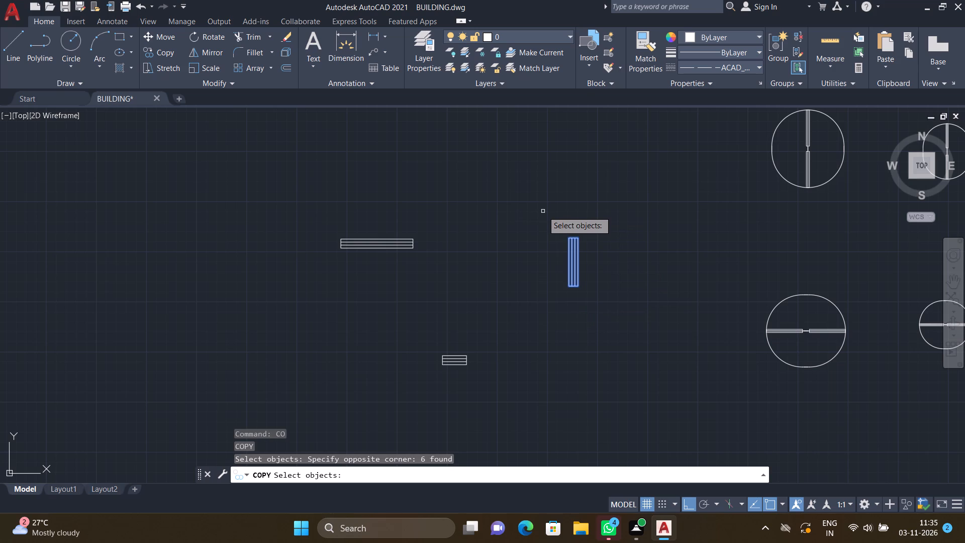
key("Return")
scroll(563, 240, "up", 2)
left_click(573, 232)
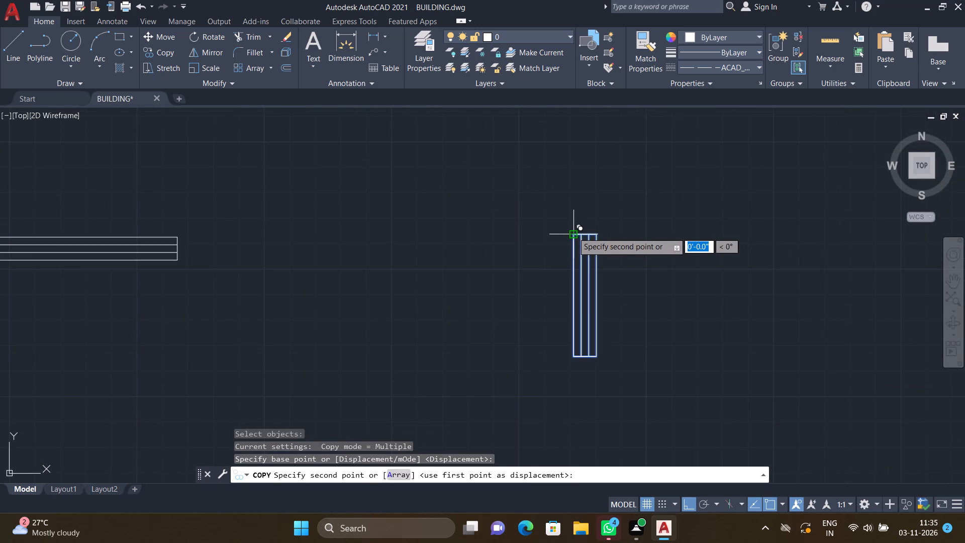
key("F8")
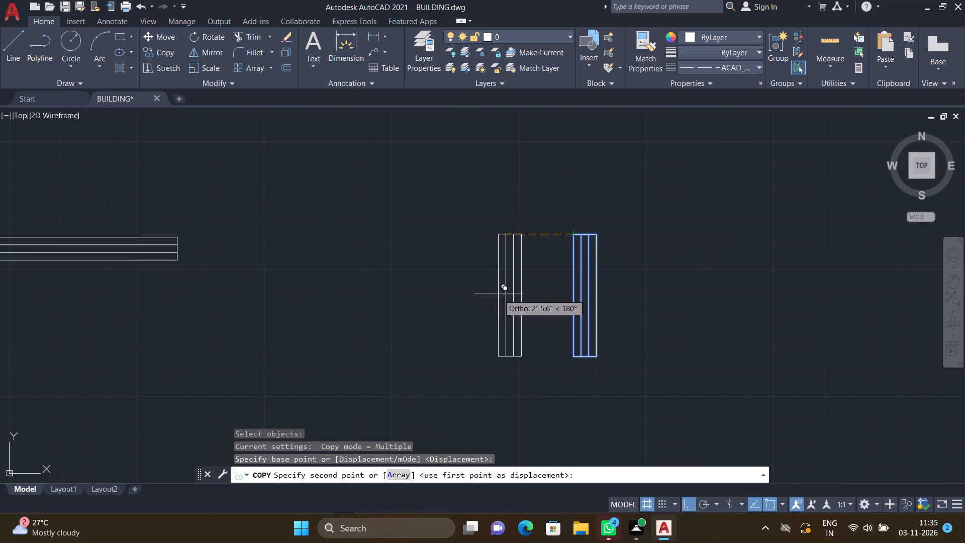
scroll(499, 294, "down", 5)
scroll(408, 322, "down", 5)
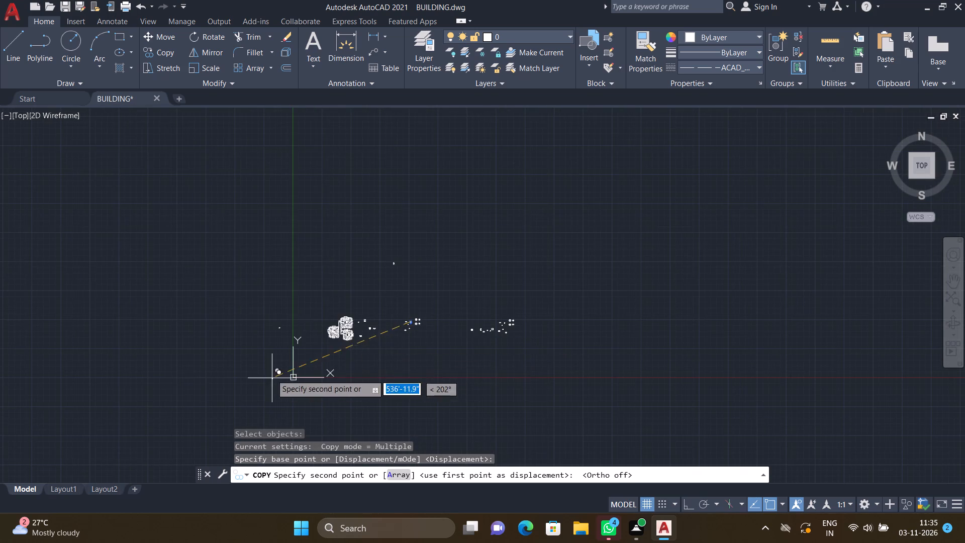
scroll(274, 360, "up", 4)
scroll(683, 153, "up", 2)
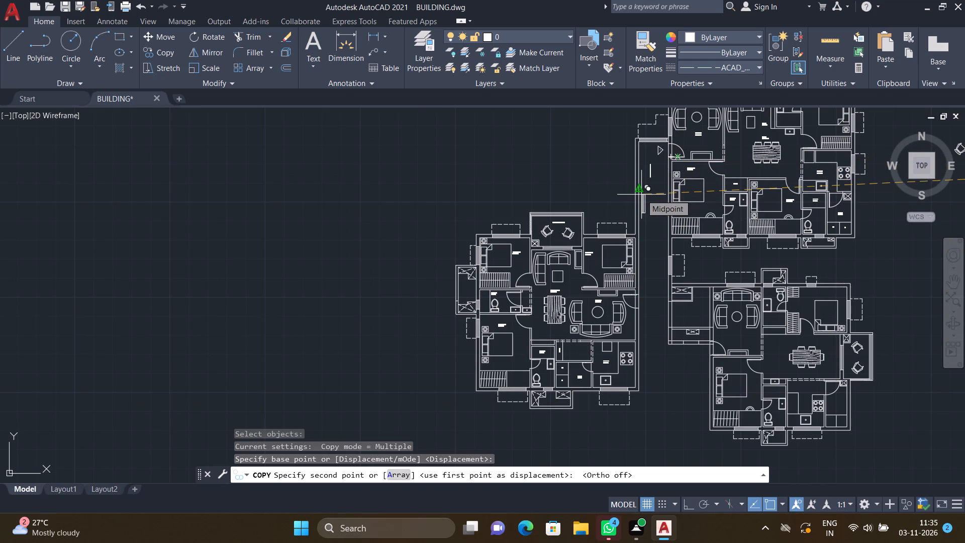
scroll(641, 192, "down", 2)
scroll(639, 180, "up", 3)
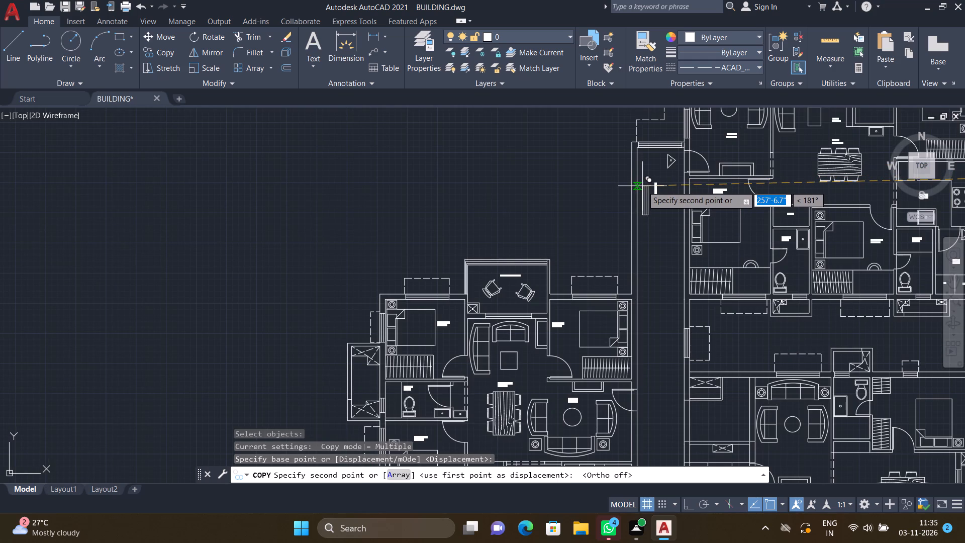
scroll(630, 215, "up", 2)
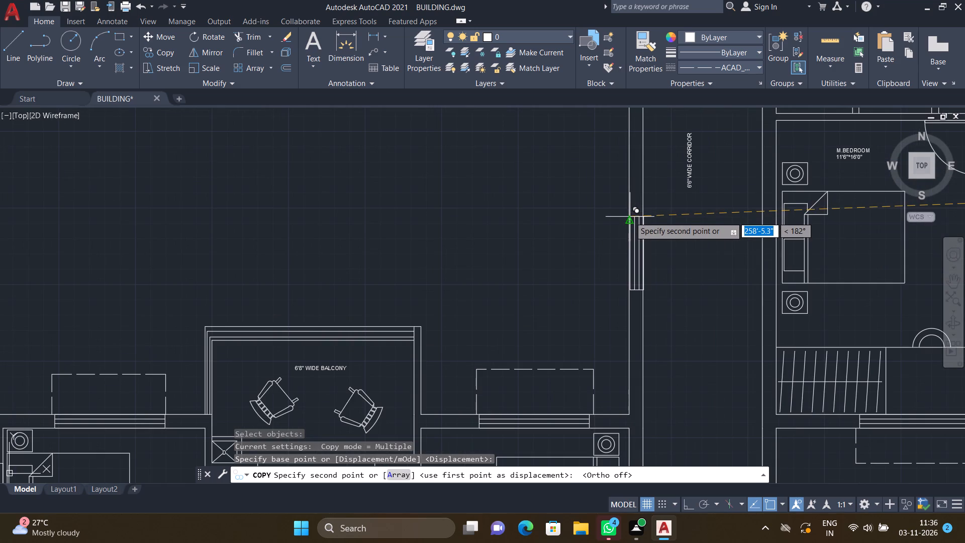
scroll(632, 220, "up", 3)
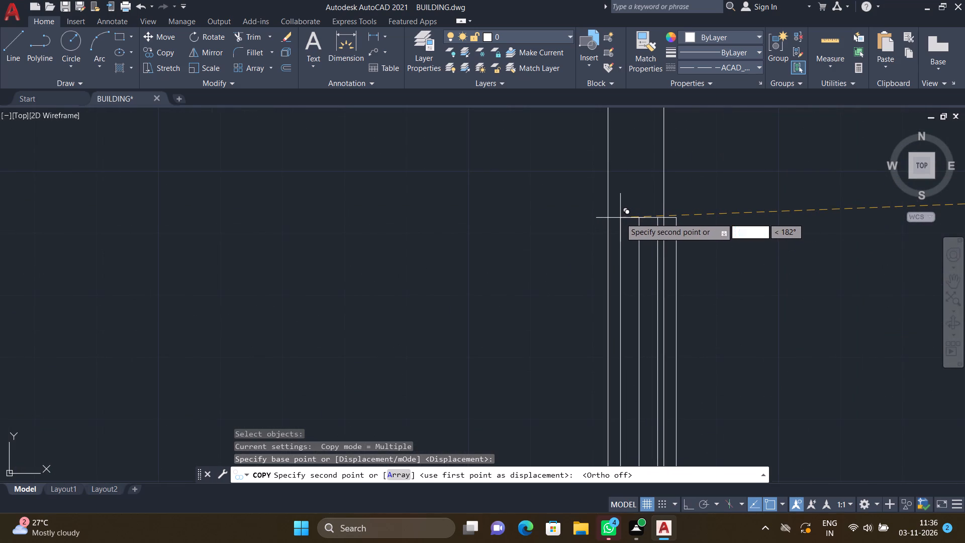
scroll(617, 218, "up", 2)
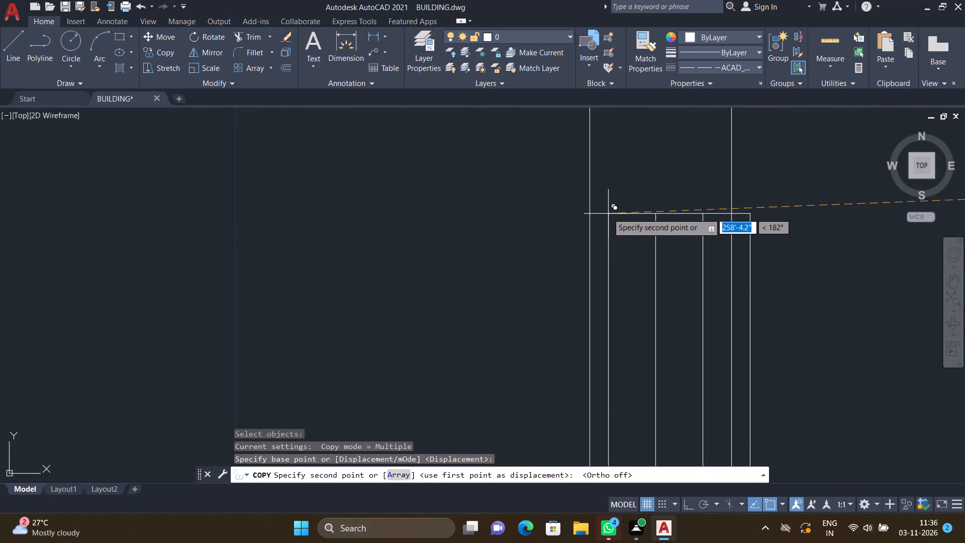
left_click(590, 201)
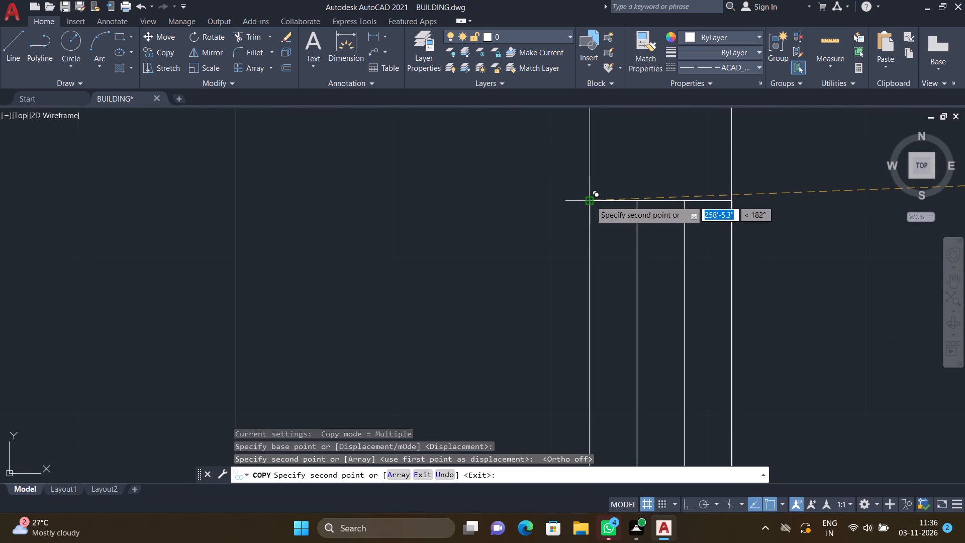
key("Return")
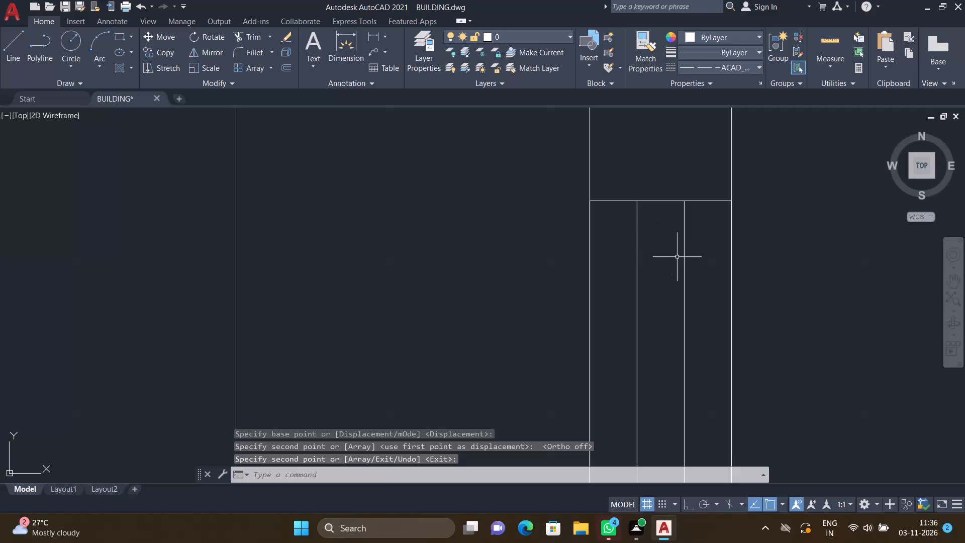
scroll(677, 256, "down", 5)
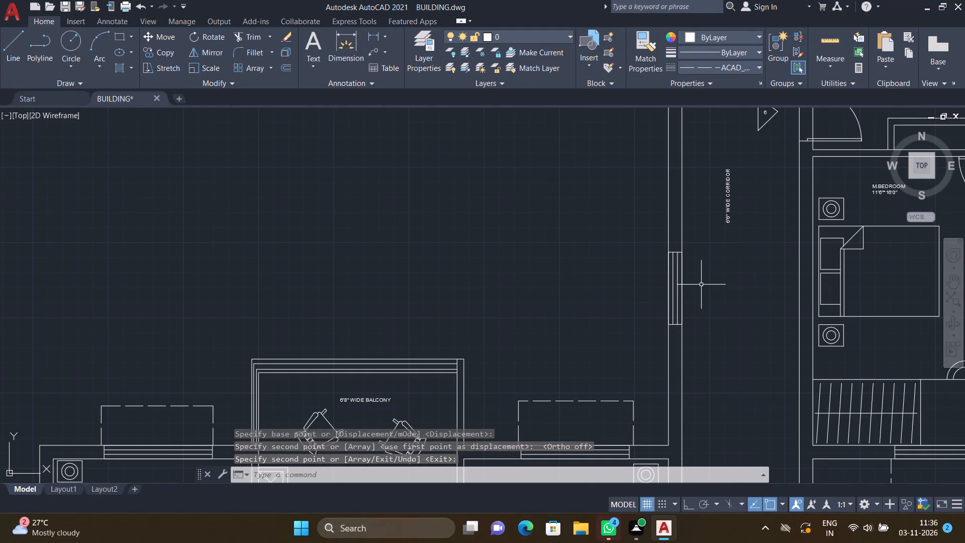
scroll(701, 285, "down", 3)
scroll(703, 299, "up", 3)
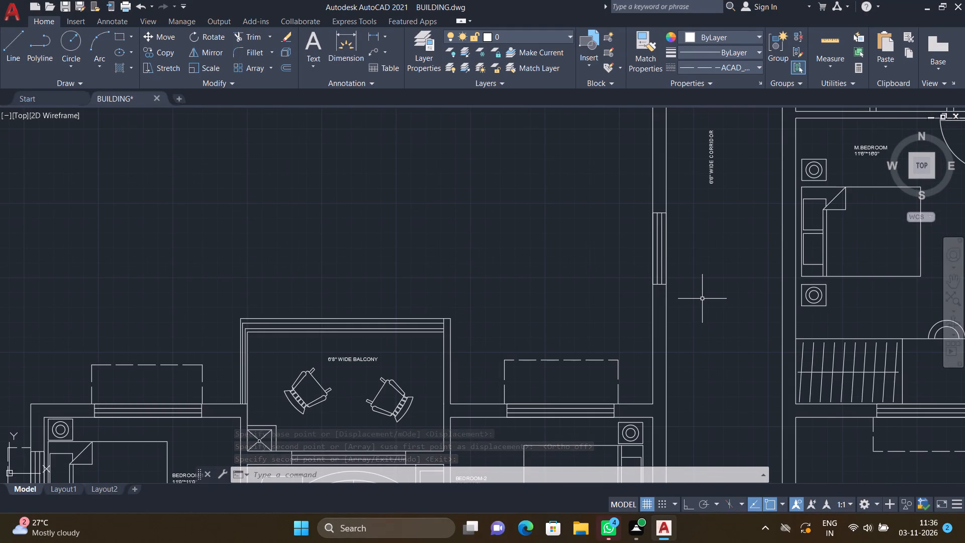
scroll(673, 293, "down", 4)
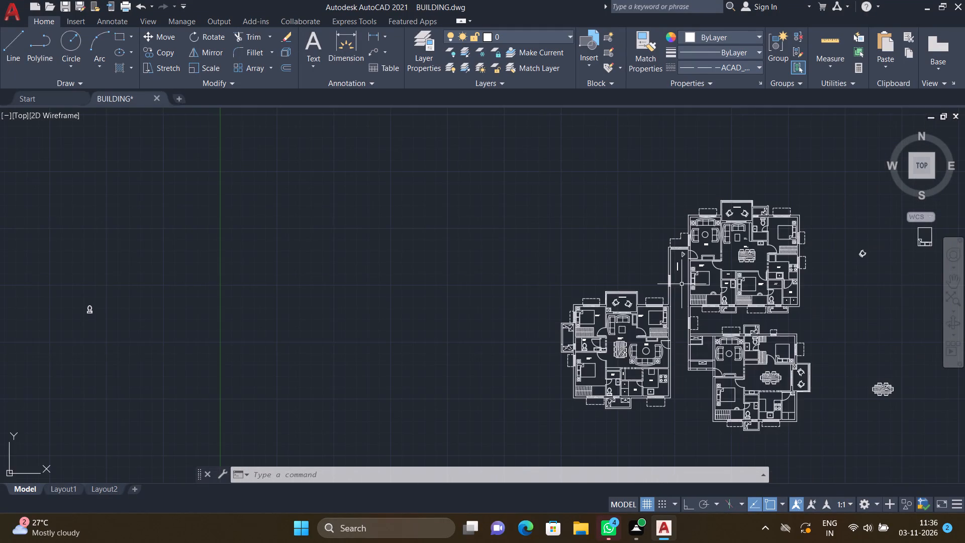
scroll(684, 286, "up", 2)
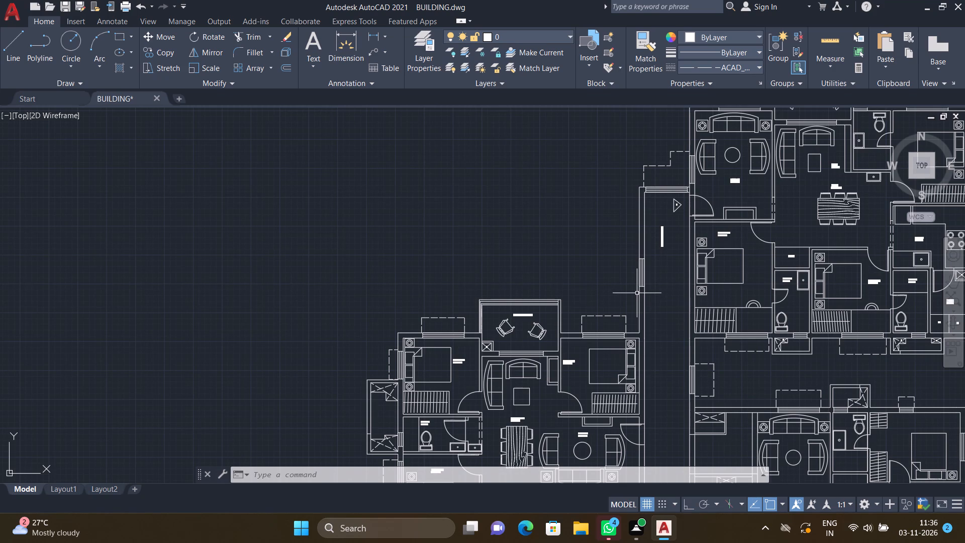
Draw a dashed rectangular outline outside the corridor's left-wall window, about 1'-11" deep and 4'-8" long, with Ortho on.
key("l")
key("Return")
scroll(644, 293, "up", 2)
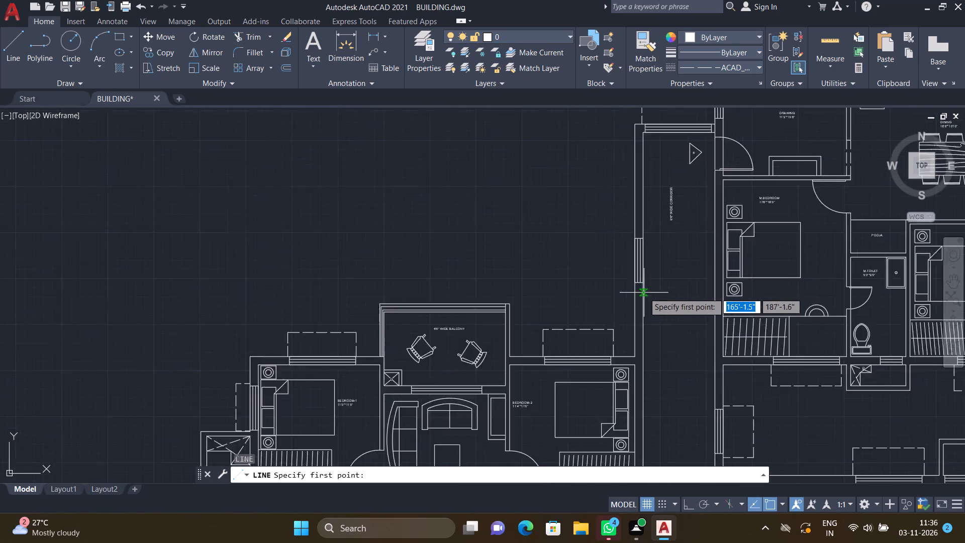
scroll(644, 293, "up", 4)
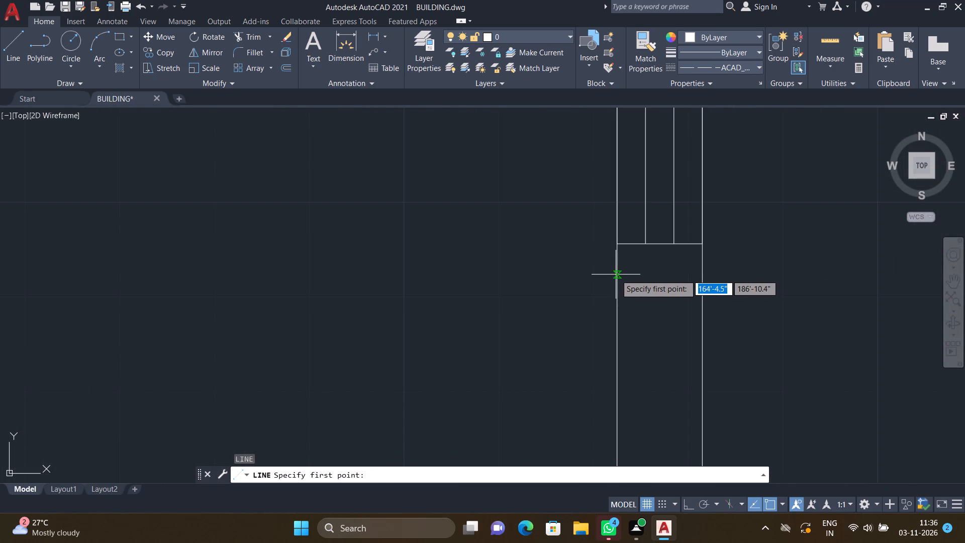
left_click(616, 271)
scroll(514, 264, "down", 3)
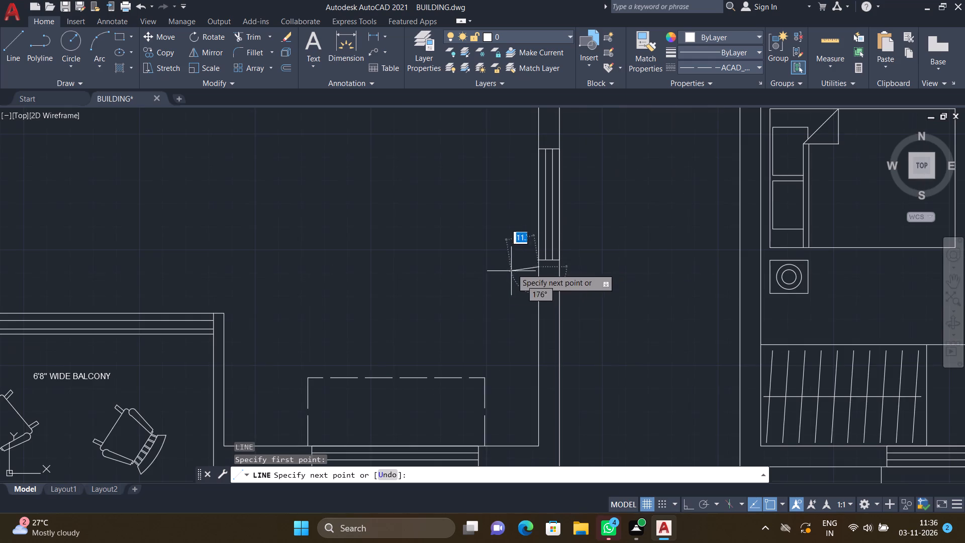
key("F8")
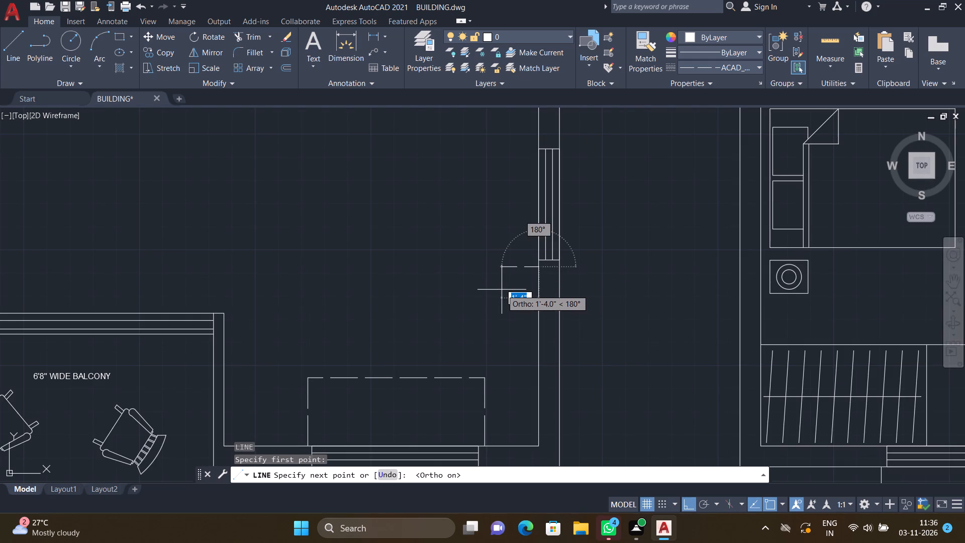
scroll(493, 268, "up", 1)
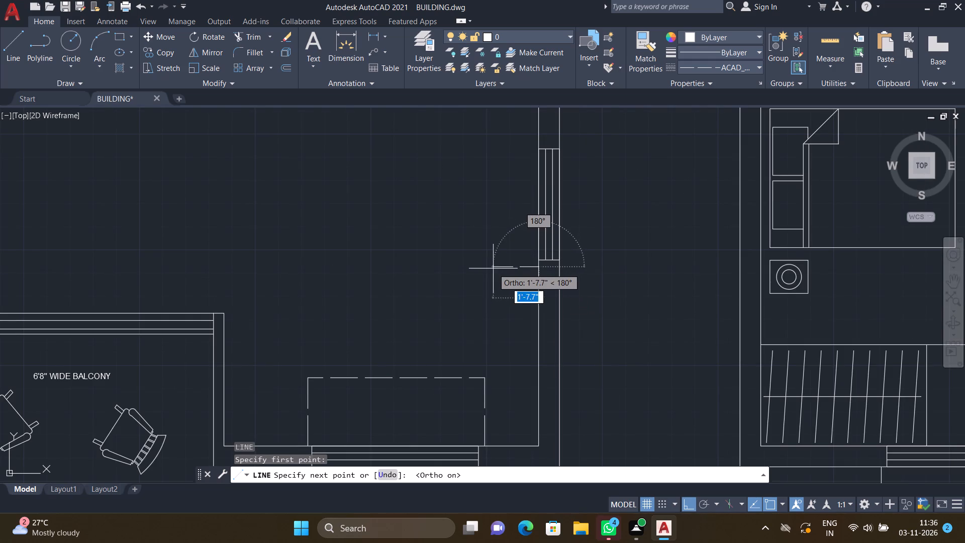
scroll(493, 268, "up", 1)
left_click(470, 265)
scroll(466, 213, "down", 4)
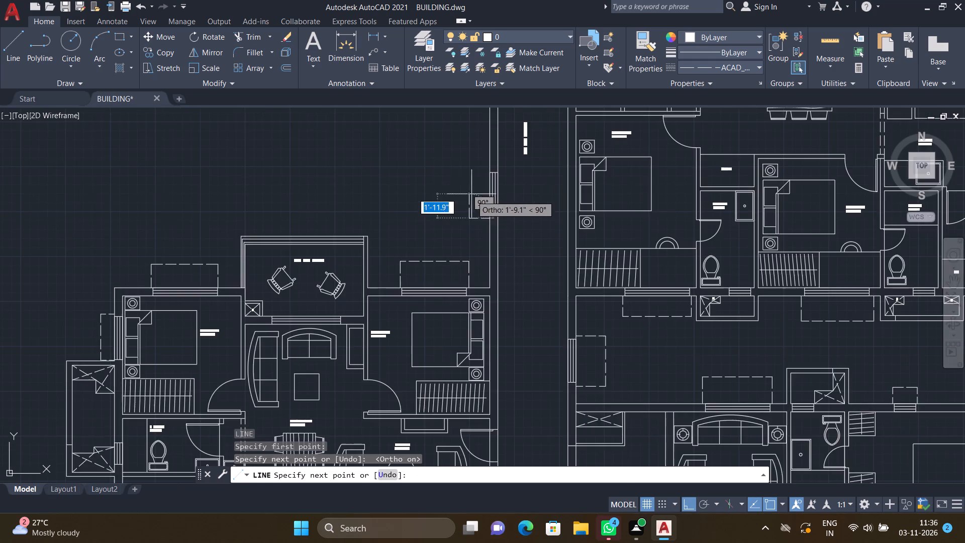
scroll(470, 163, "up", 4)
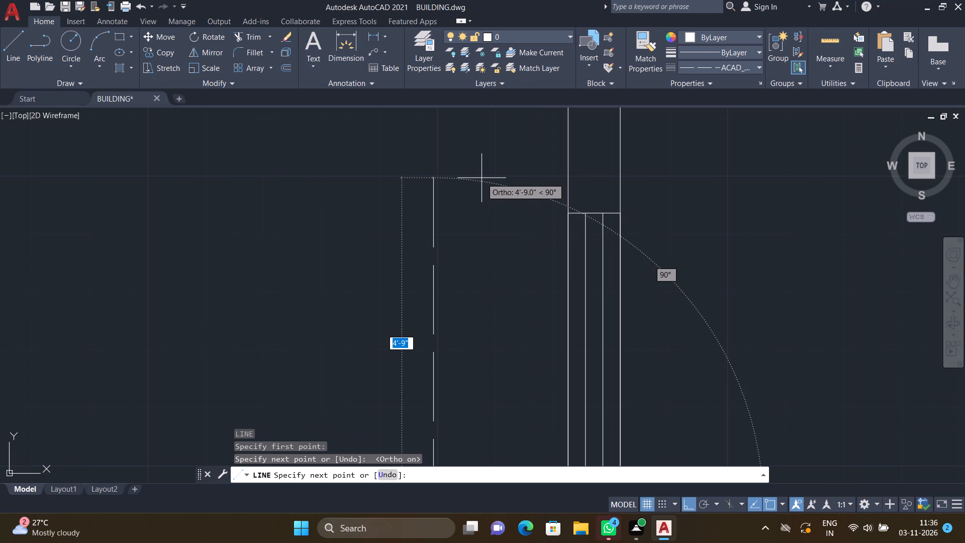
left_click(482, 185)
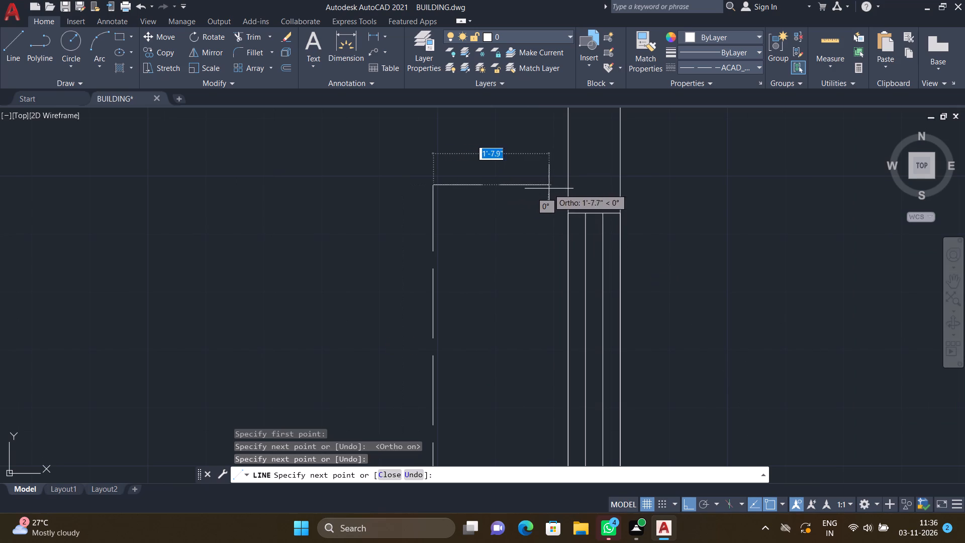
left_click(565, 188)
key("Return")
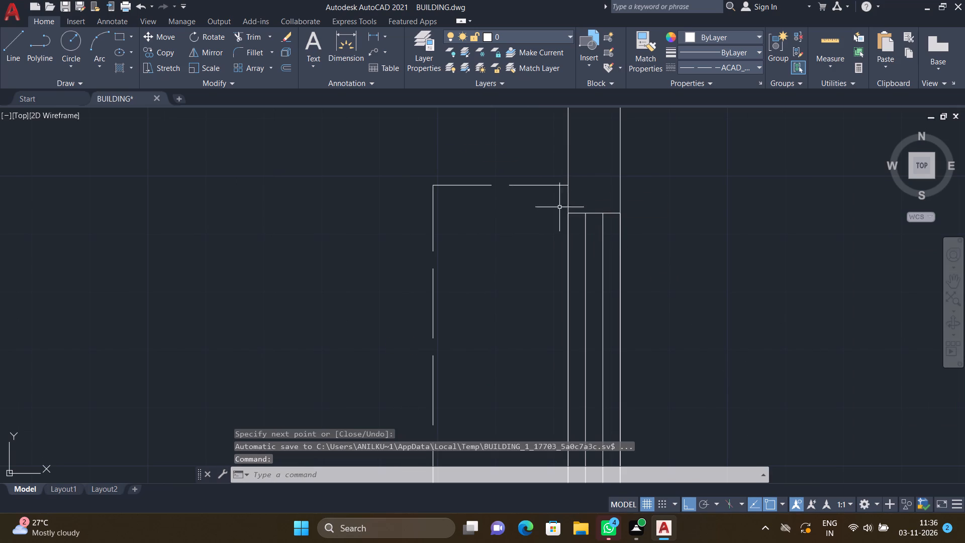
Copy the lower-right door leaf of the larger horizontal door circle about 57'-6" left, into the empty space beyond the window symbols.
scroll(552, 223, "down", 5)
scroll(534, 251, "up", 1)
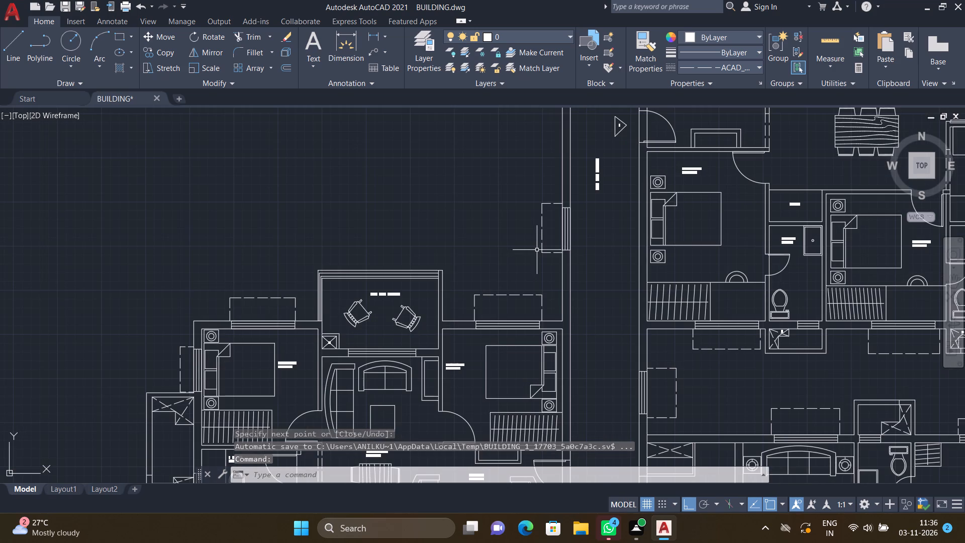
scroll(534, 253, "down", 2)
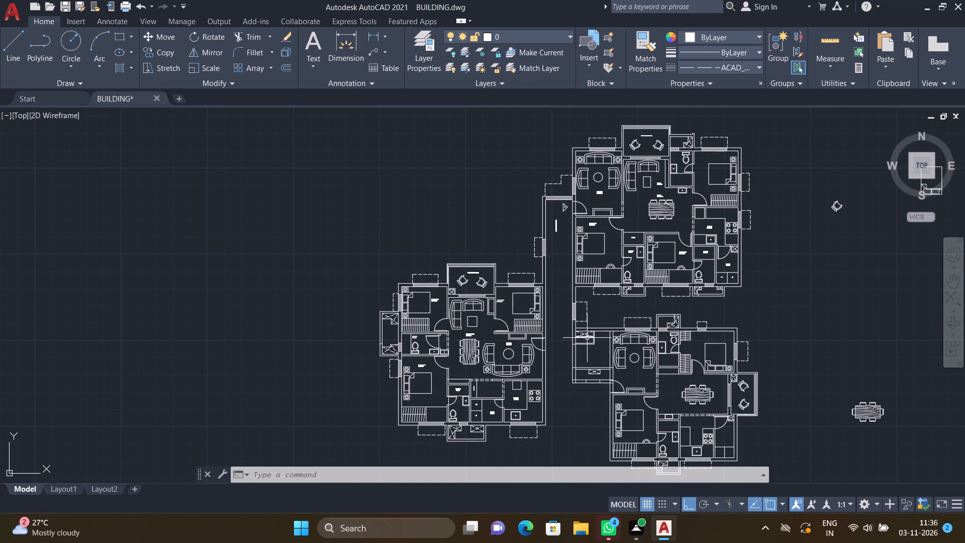
scroll(644, 383, "up", 2)
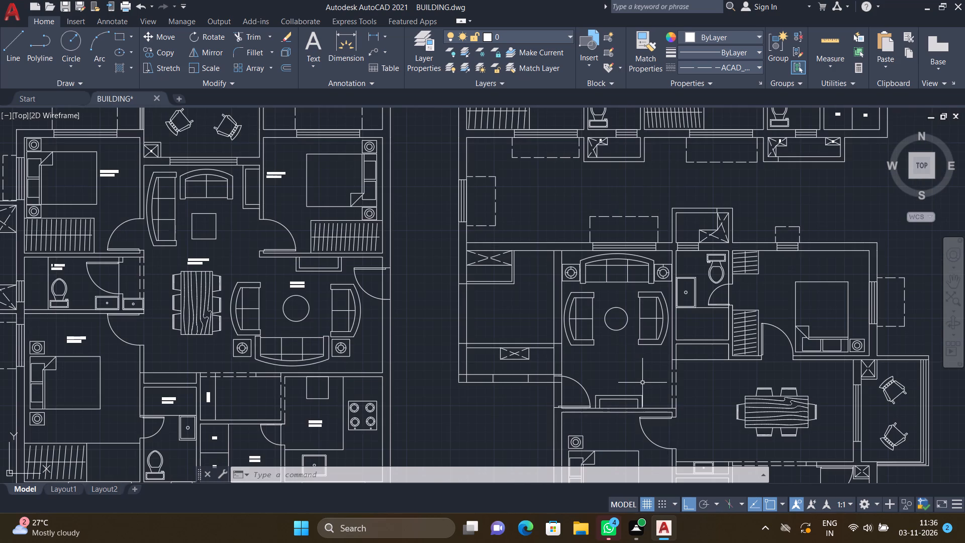
scroll(642, 383, "down", 5)
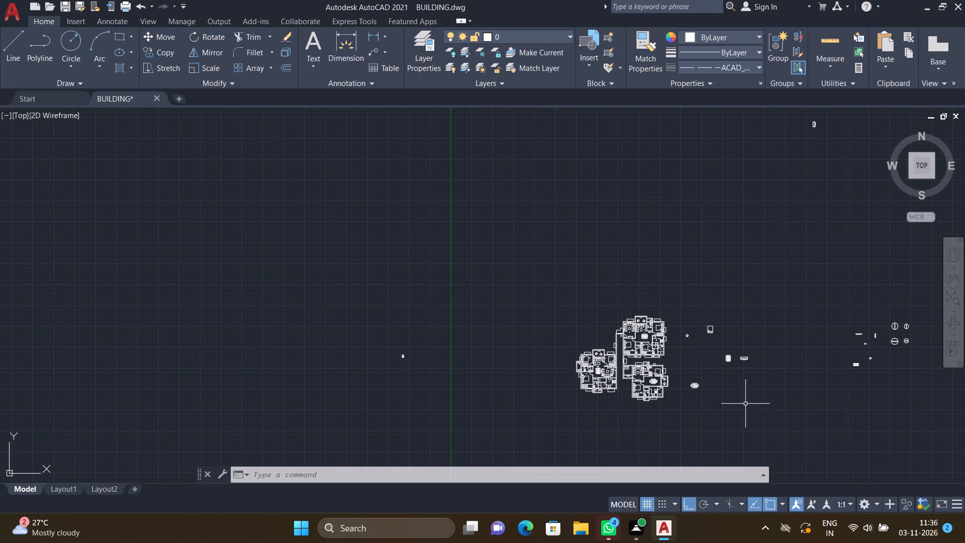
scroll(889, 345, "up", 4)
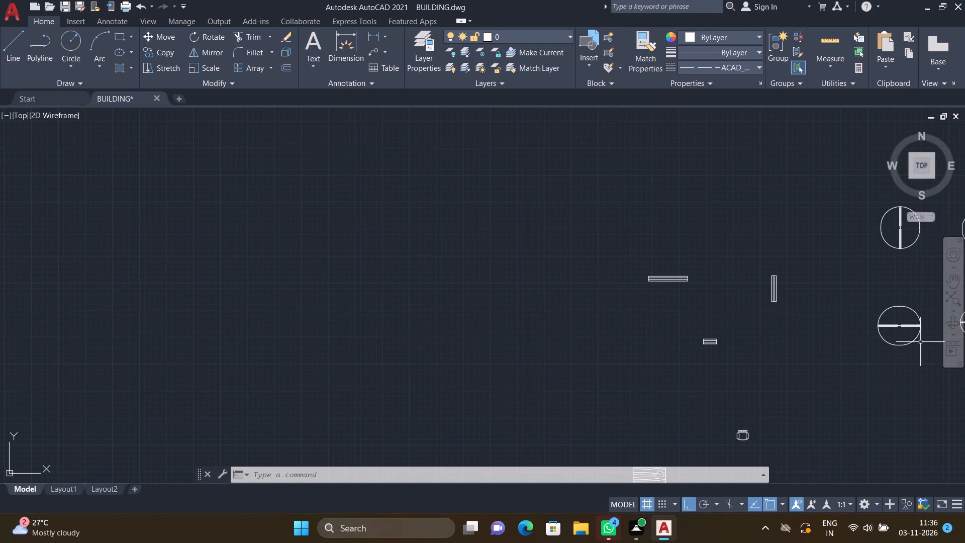
key("c")
key("o")
key("4")
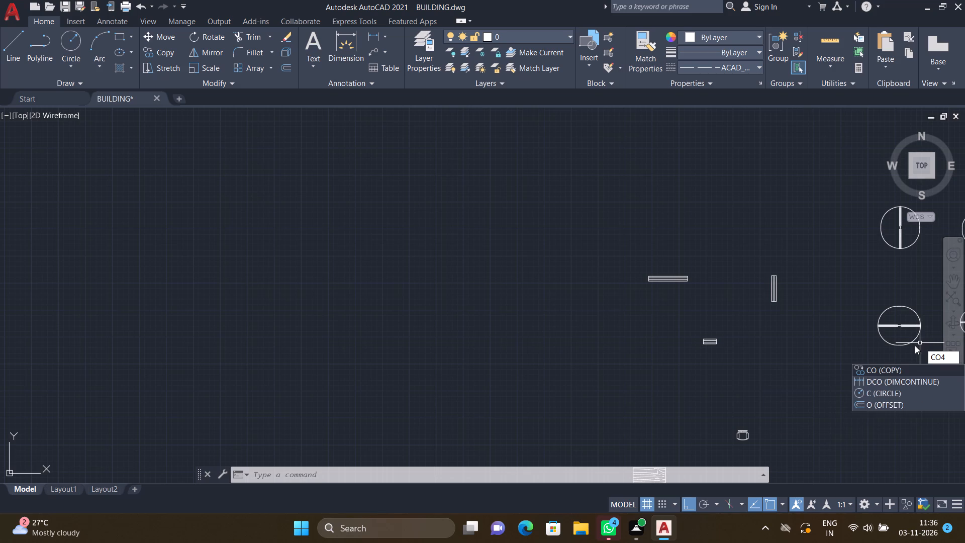
key("BackSpace")
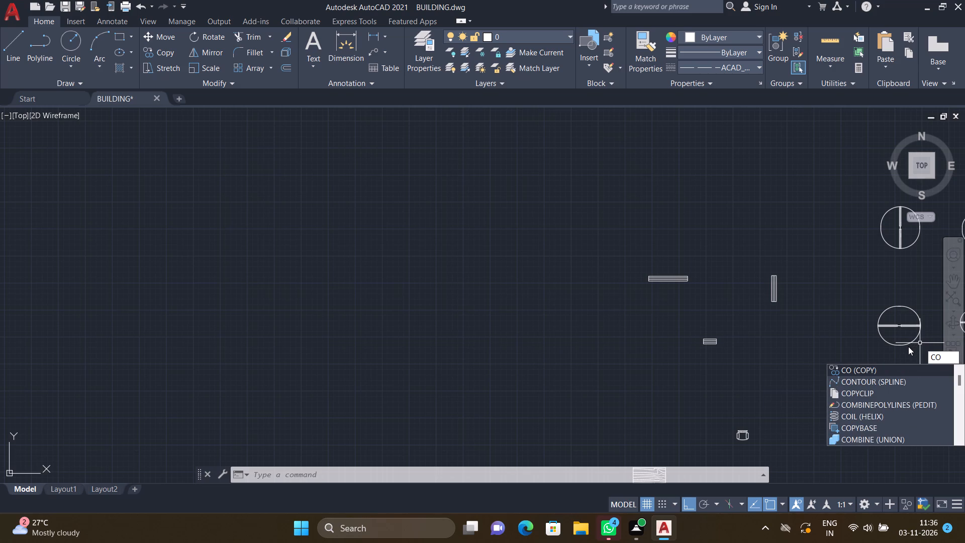
key("Return")
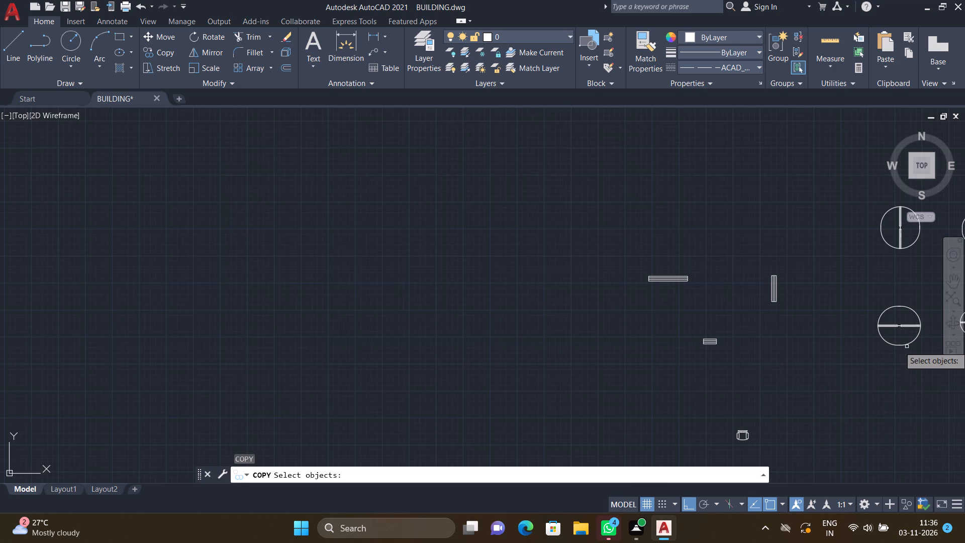
left_click(905, 345)
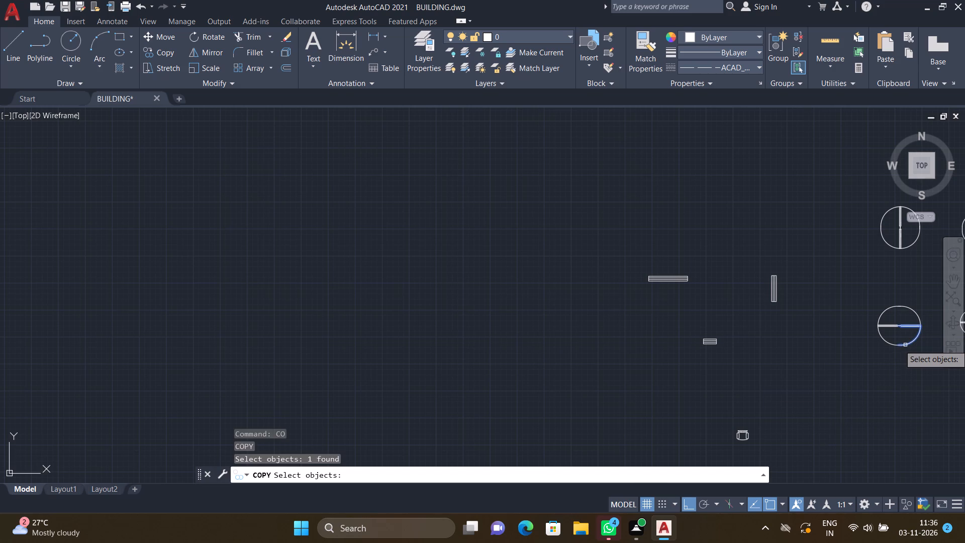
key("Return")
left_click(903, 343)
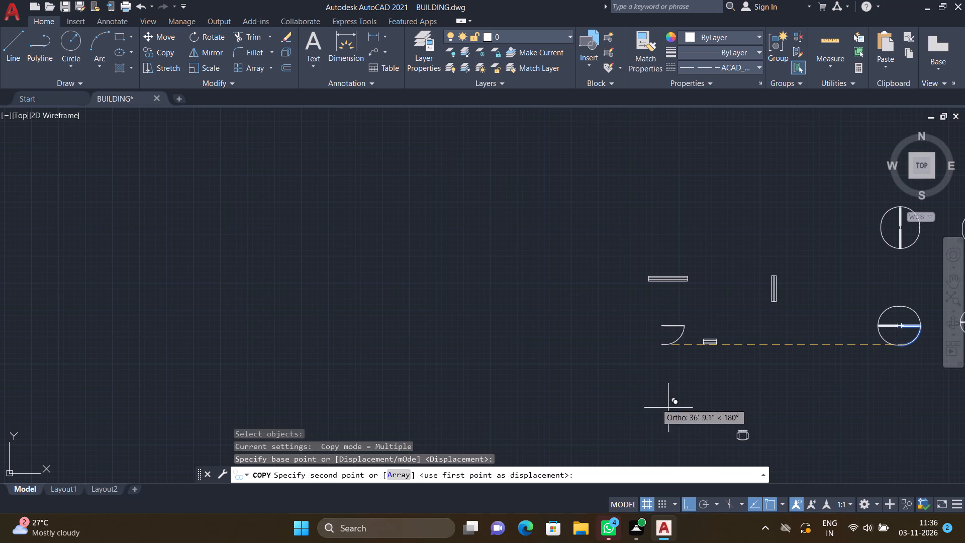
left_click(532, 363)
key("Return")
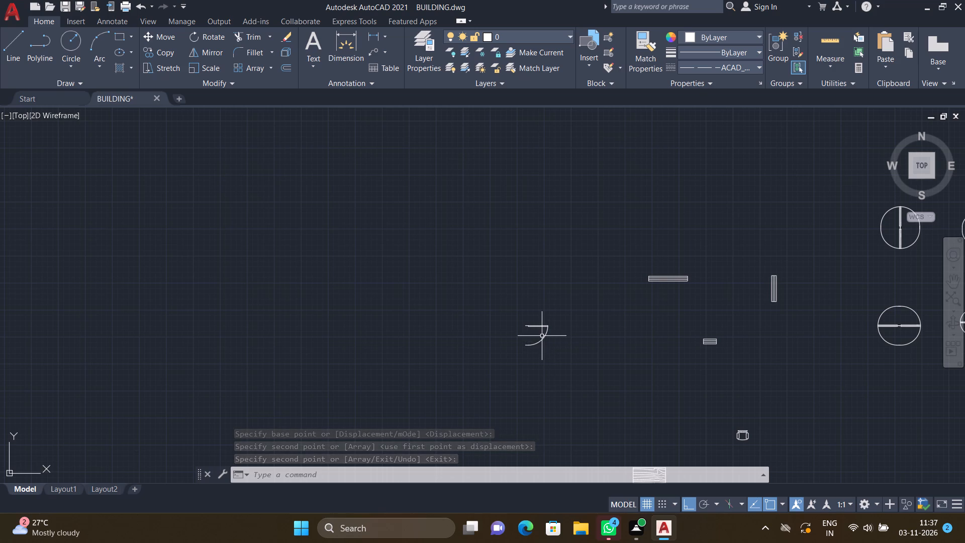
Rotate the copied door symbol 180° about the hinge end of its leaf.
key("r")
key("o")
key("Return")
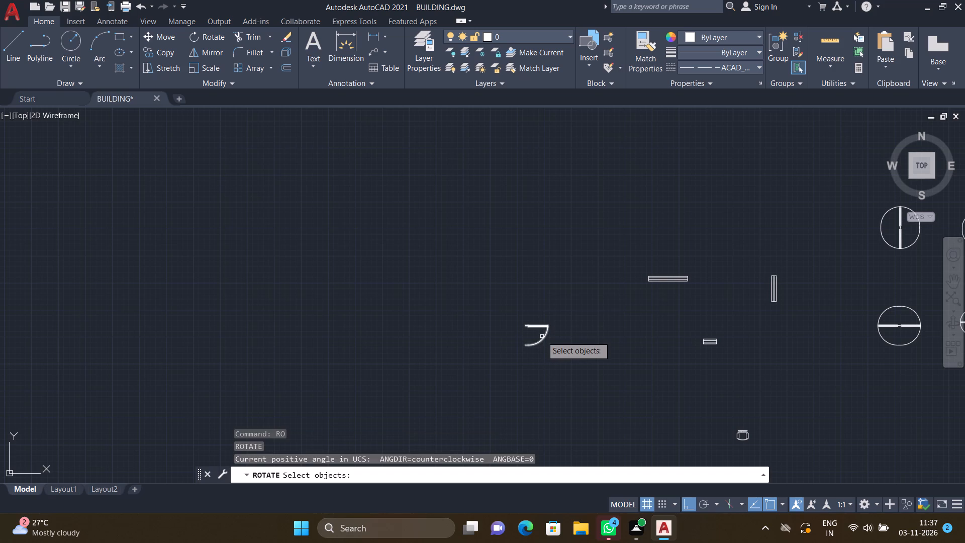
left_click(541, 340)
key("Return")
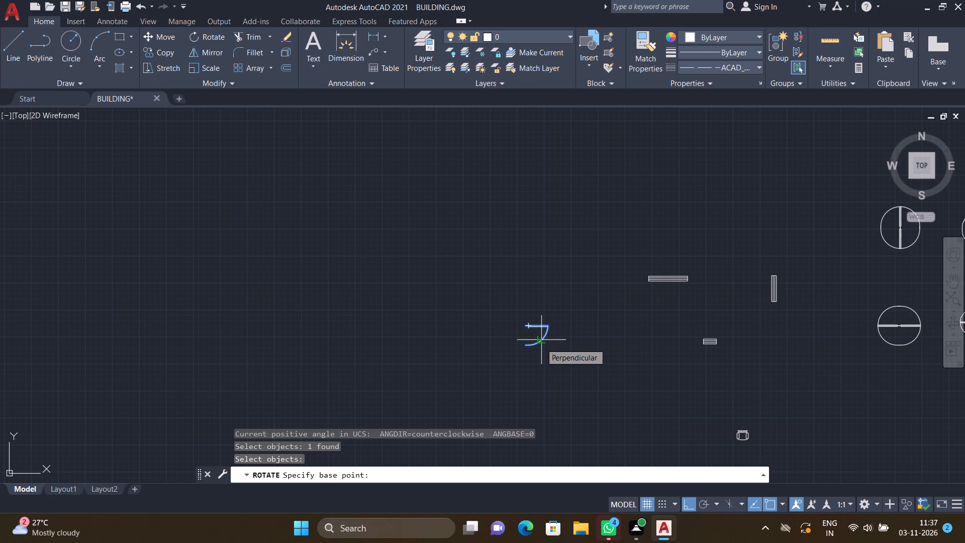
scroll(534, 327, "up", 1)
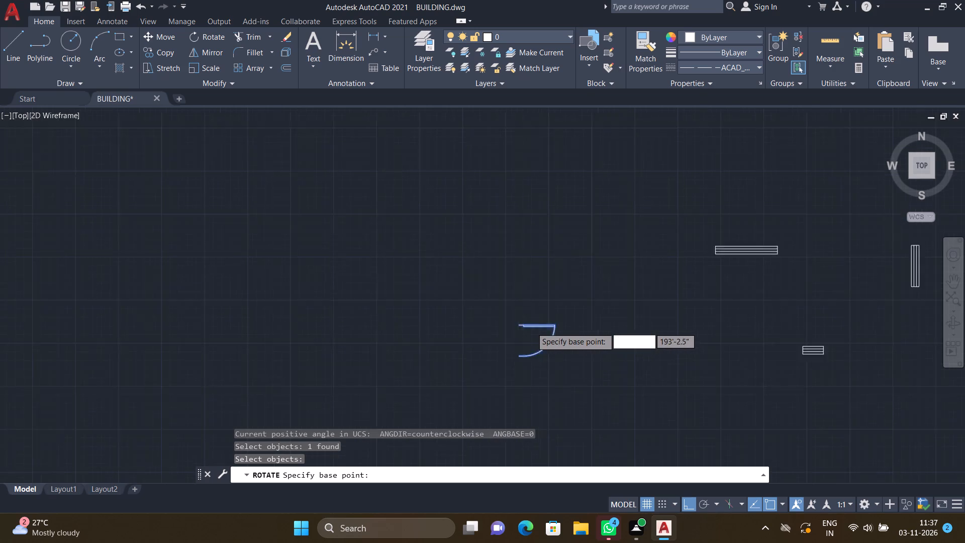
scroll(529, 327, "up", 1)
left_click(515, 325)
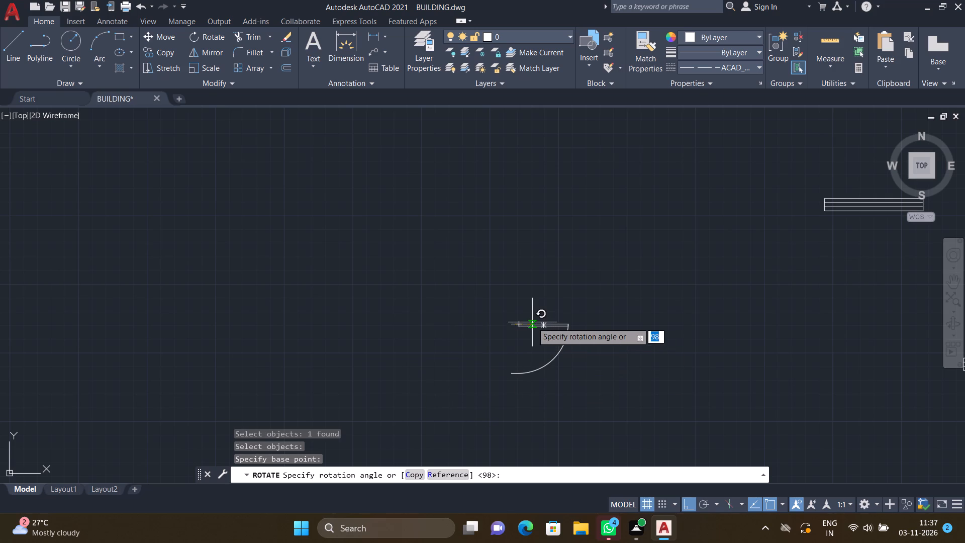
left_click(428, 331)
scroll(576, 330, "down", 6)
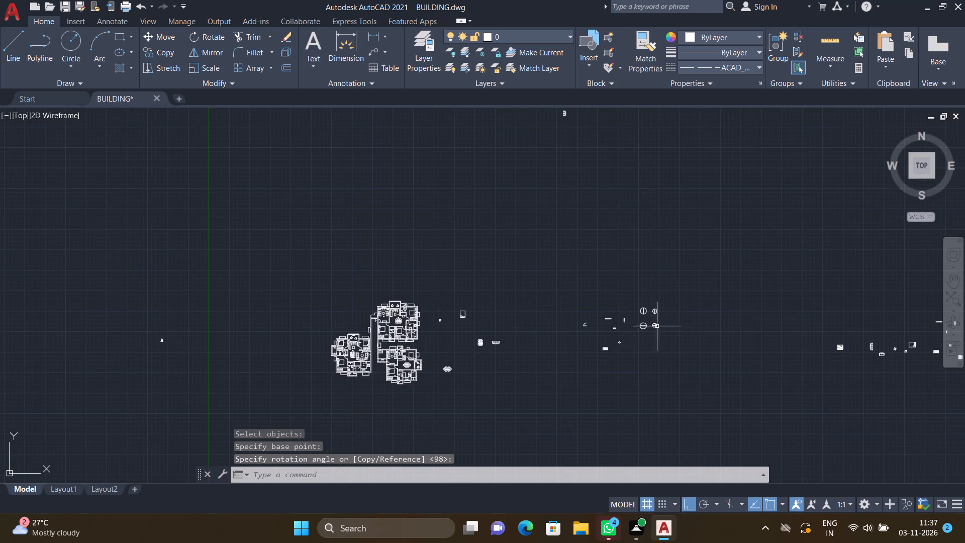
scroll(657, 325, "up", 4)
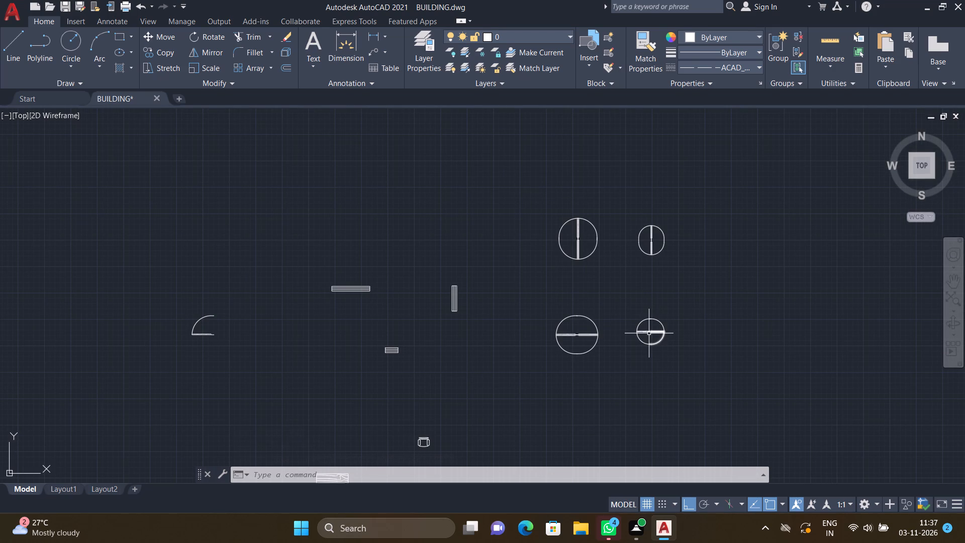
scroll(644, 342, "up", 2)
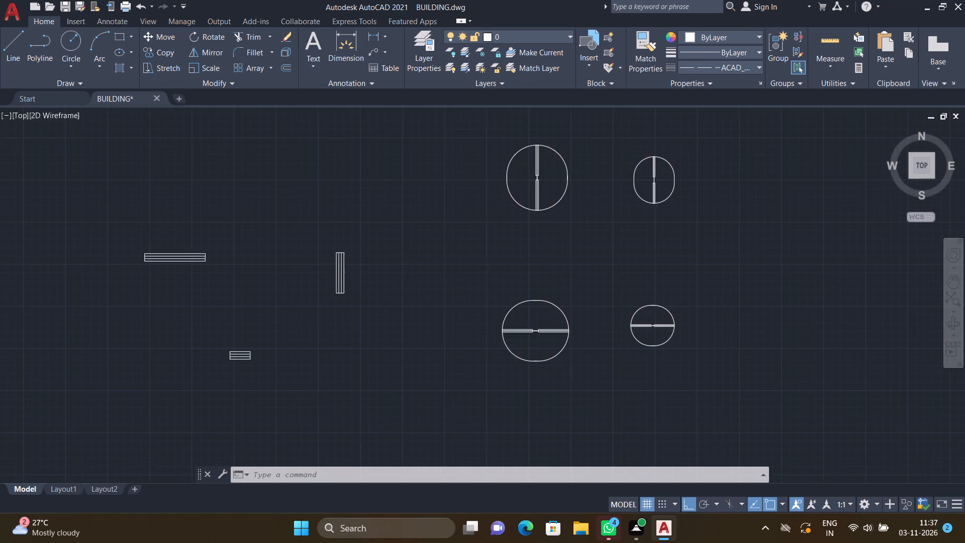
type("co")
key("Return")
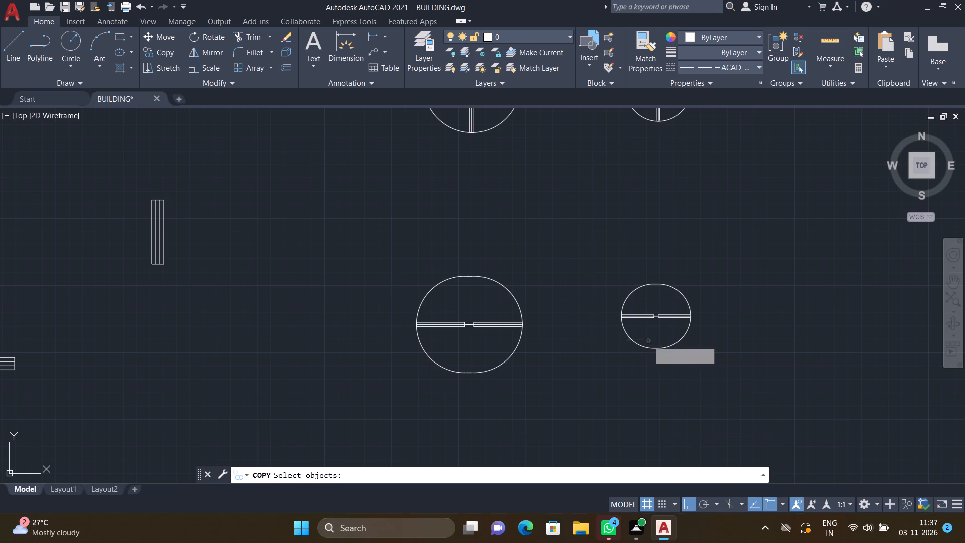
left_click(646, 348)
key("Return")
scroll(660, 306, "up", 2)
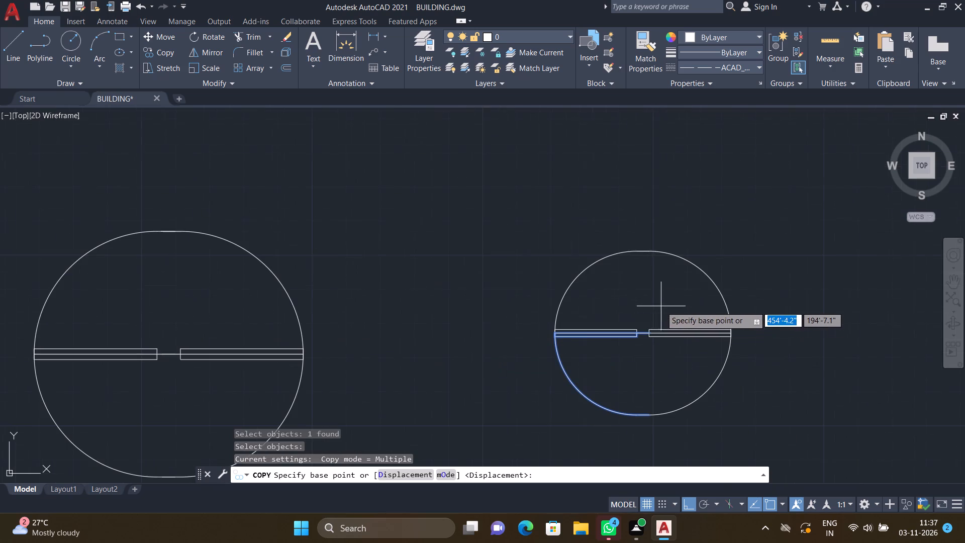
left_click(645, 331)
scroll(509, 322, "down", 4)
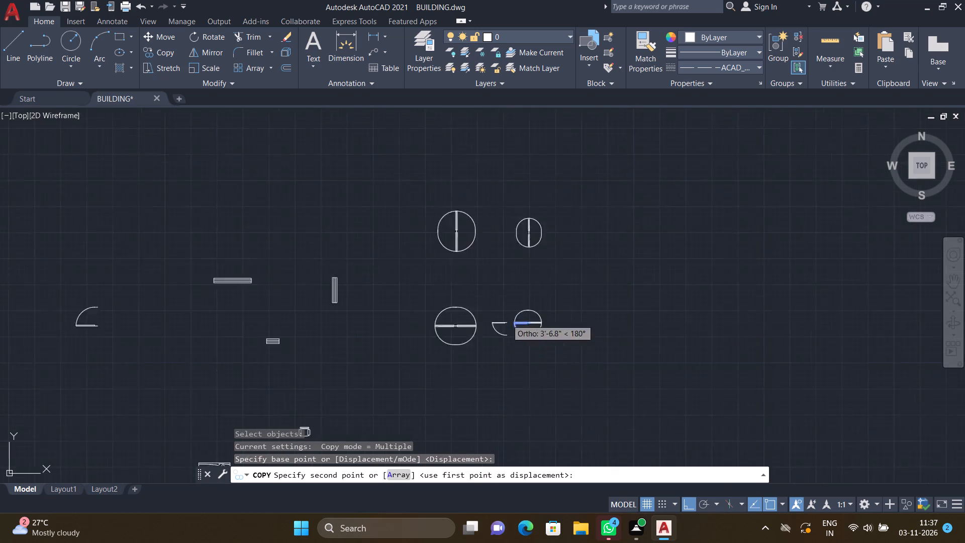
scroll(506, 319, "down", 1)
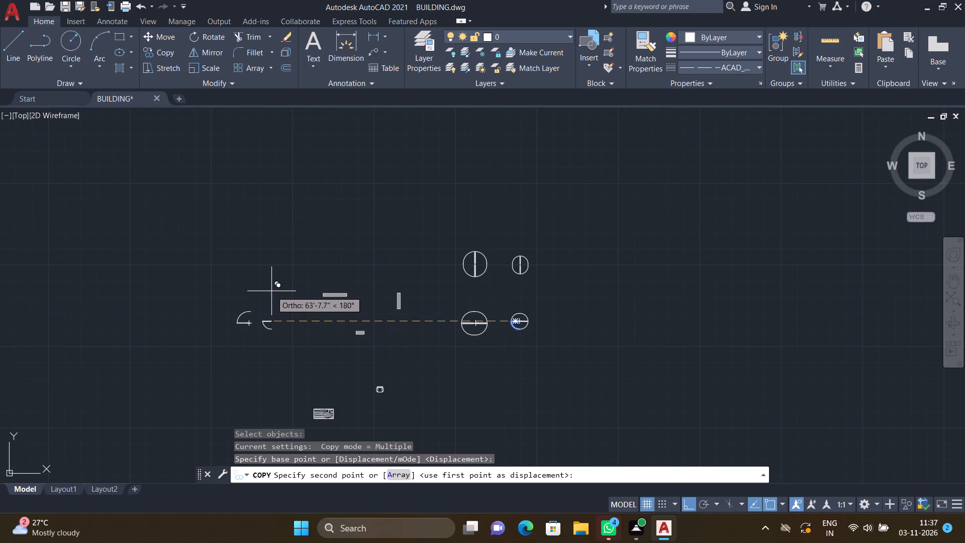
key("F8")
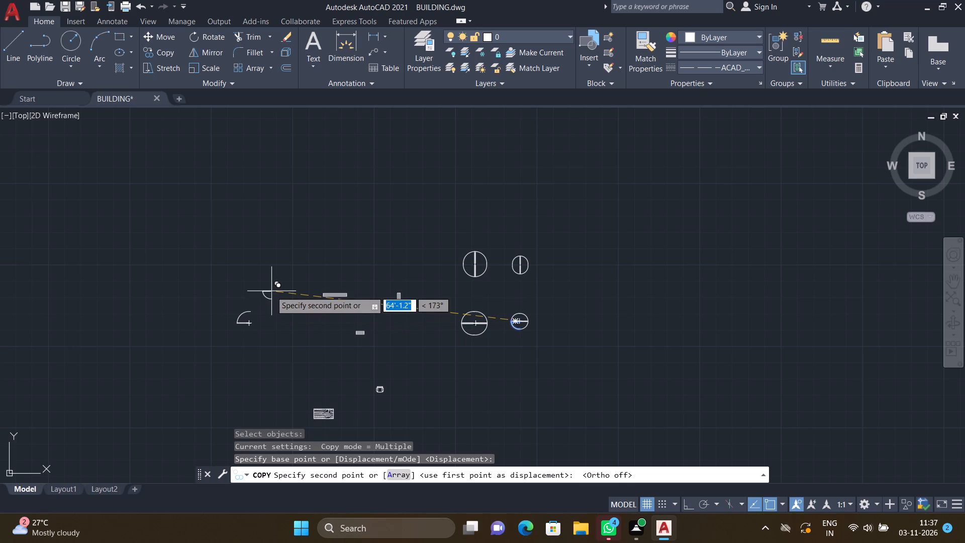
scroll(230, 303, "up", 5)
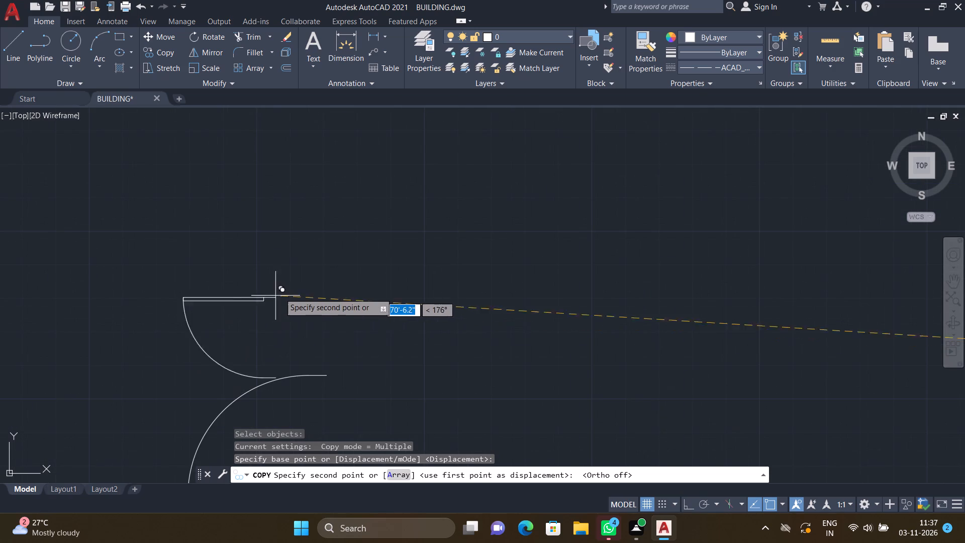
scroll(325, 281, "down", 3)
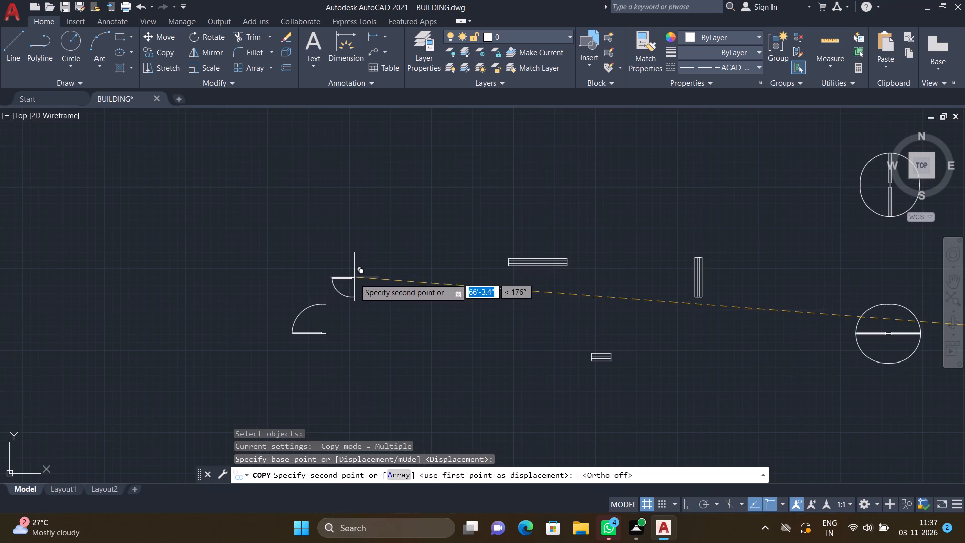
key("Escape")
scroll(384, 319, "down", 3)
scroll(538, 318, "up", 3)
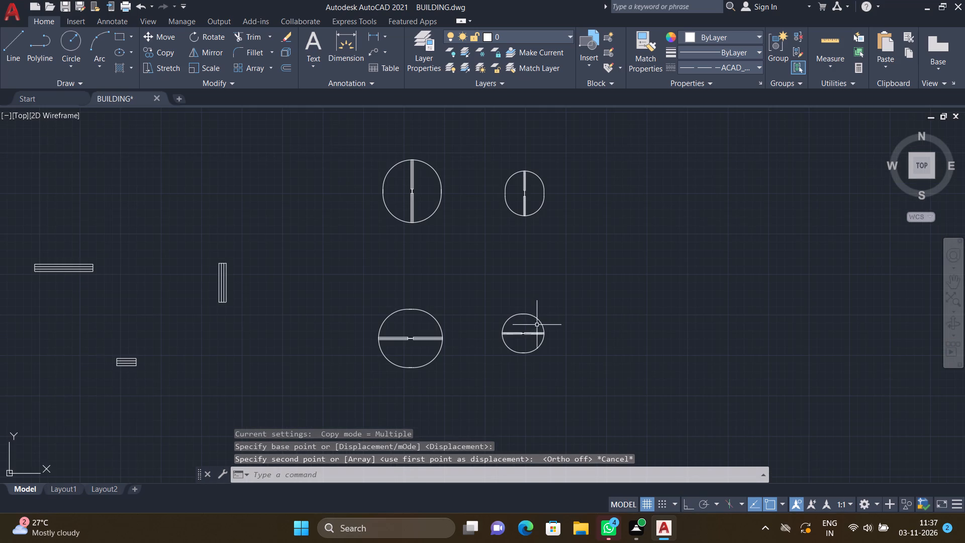
Copy the lower-left door leaf of the smaller horizontal door circle about 64'-5" away at 169°, into the empty space beyond the window symbols.
scroll(513, 349, "up", 2)
key("c")
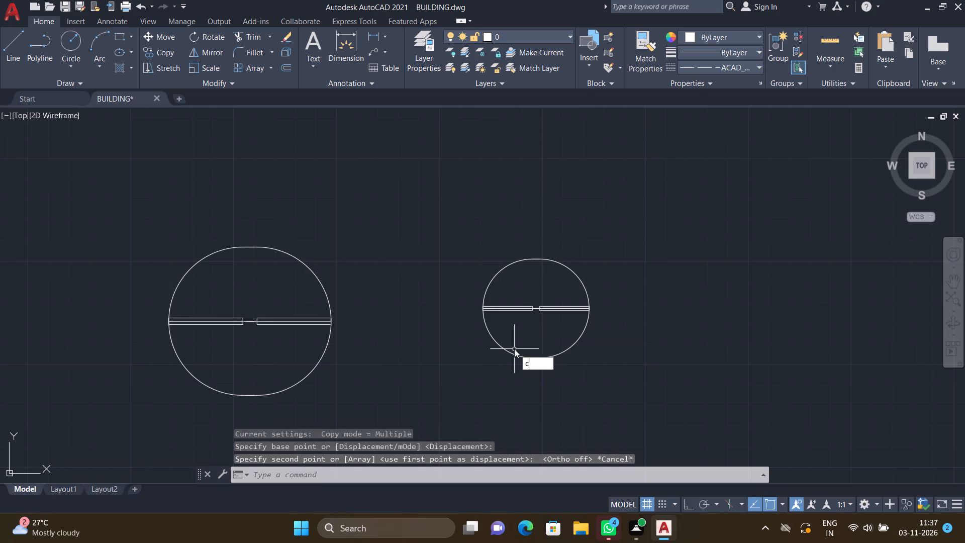
key("o")
key("Return")
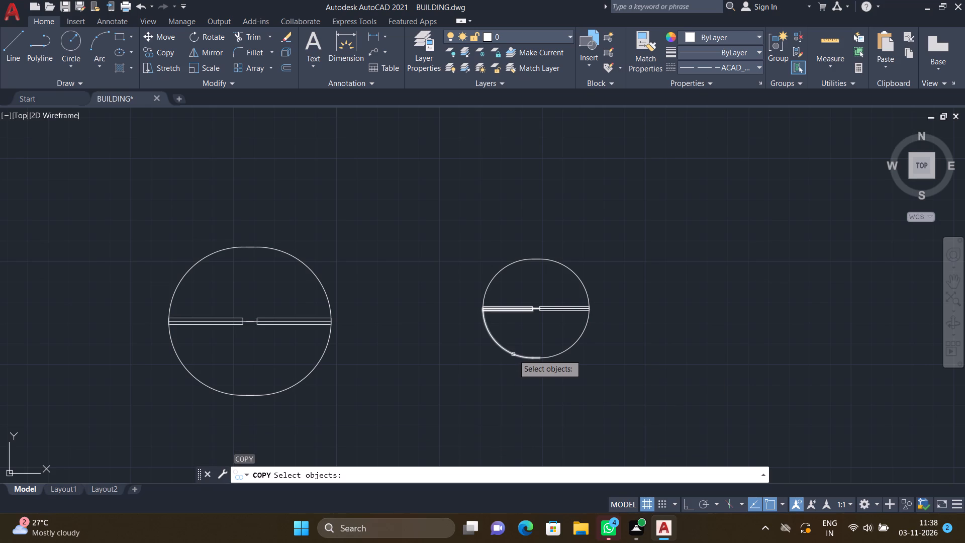
left_click(513, 354)
key("Return")
scroll(521, 316, "up", 2)
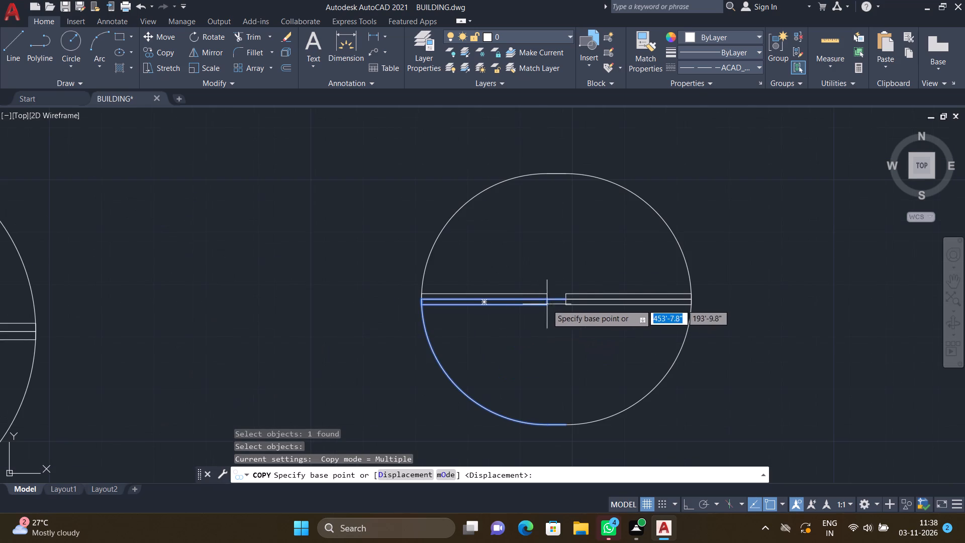
left_click(562, 298)
scroll(382, 347, "down", 5)
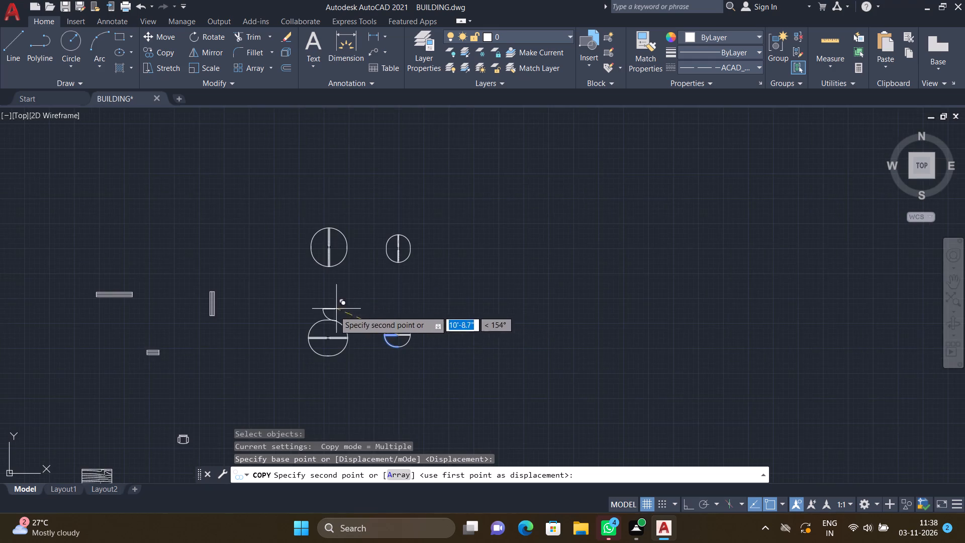
scroll(315, 326, "down", 4)
scroll(121, 346, "up", 4)
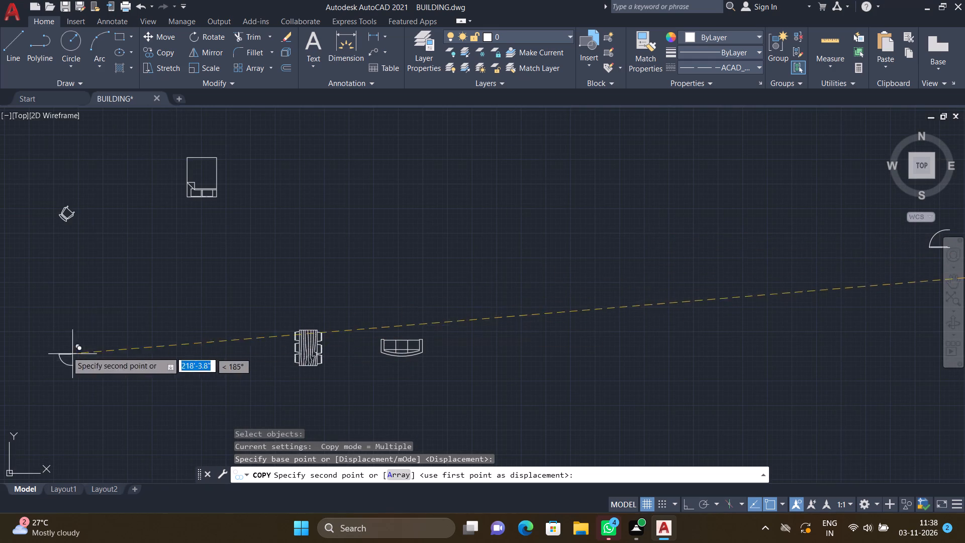
scroll(203, 307, "down", 4)
scroll(310, 287, "up", 4)
scroll(354, 322, "up", 1)
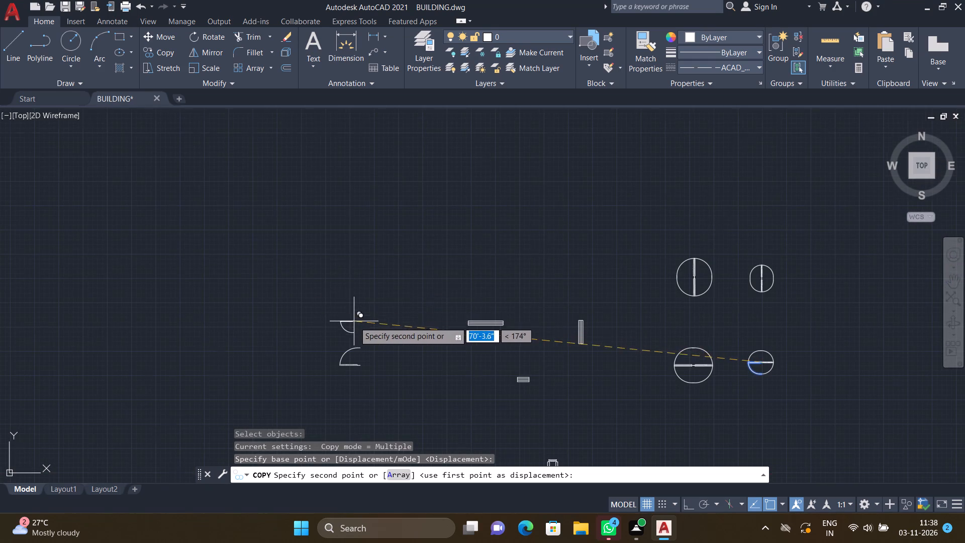
scroll(354, 322, "up", 2)
scroll(370, 350, "down", 2)
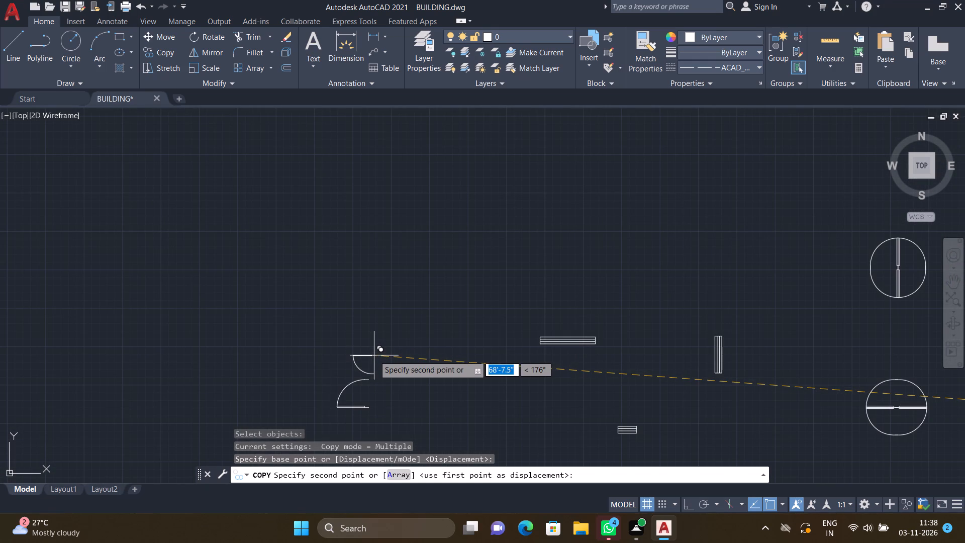
left_click(422, 292)
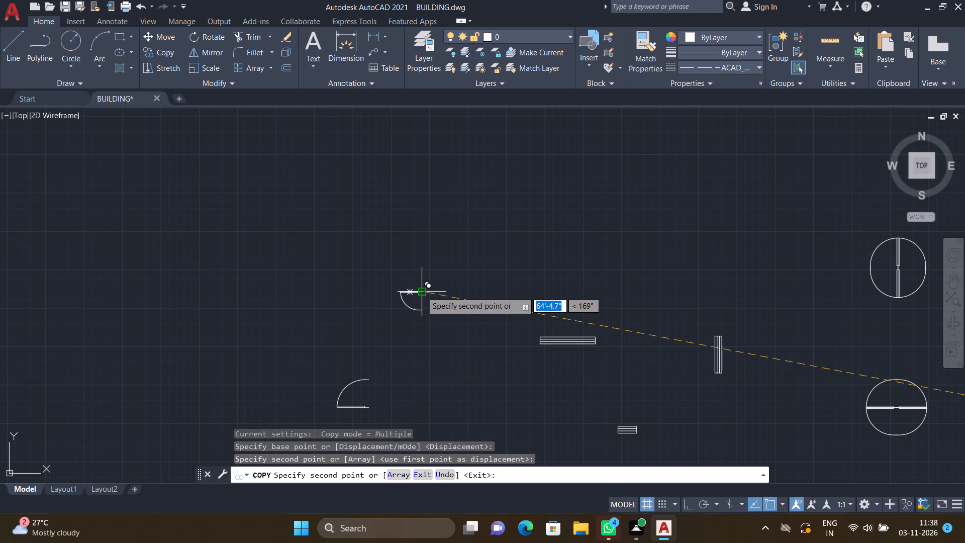
key("Escape")
Copy the upper-left door leaf of the smaller horizontal door circle to just below the first copied leaf, forming a double door.
scroll(396, 401, "down", 3)
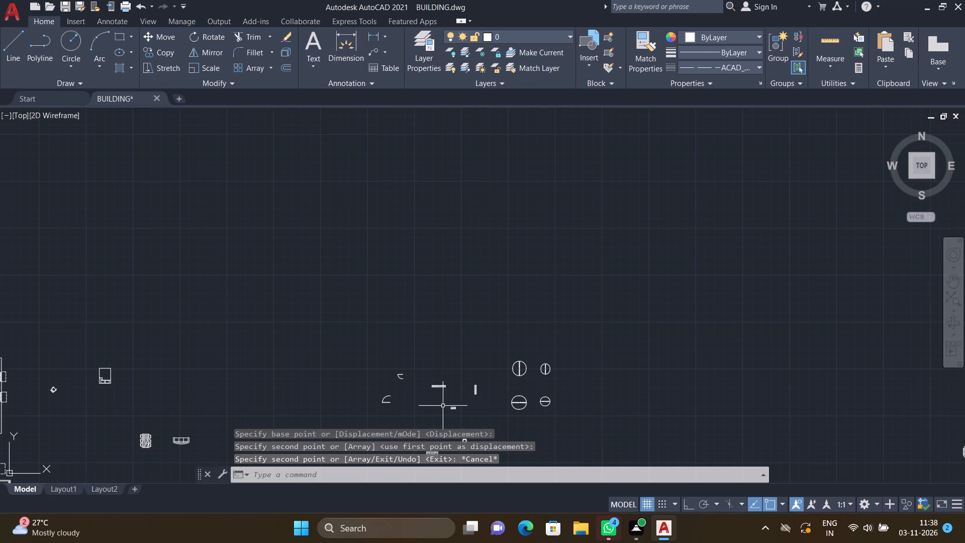
scroll(549, 401, "up", 2)
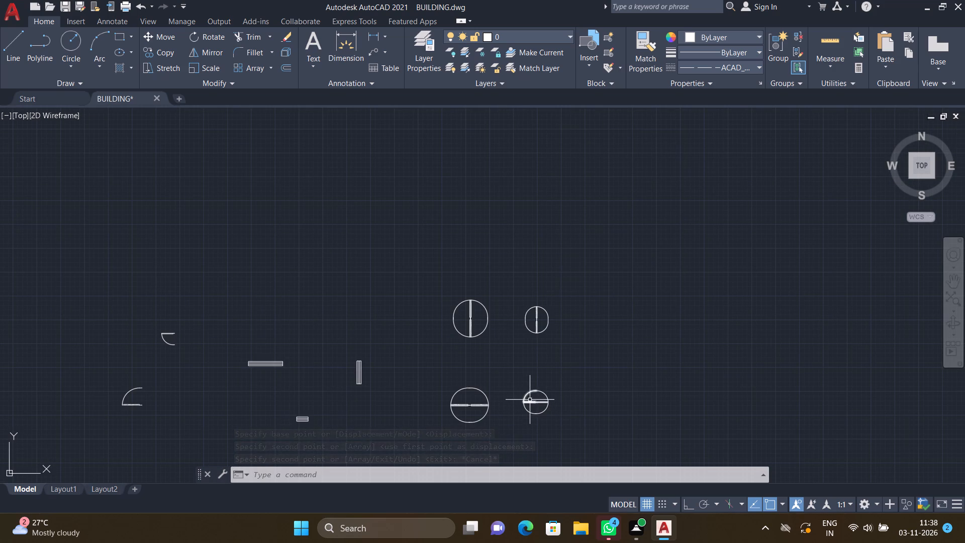
scroll(530, 399, "up", 2)
key("c")
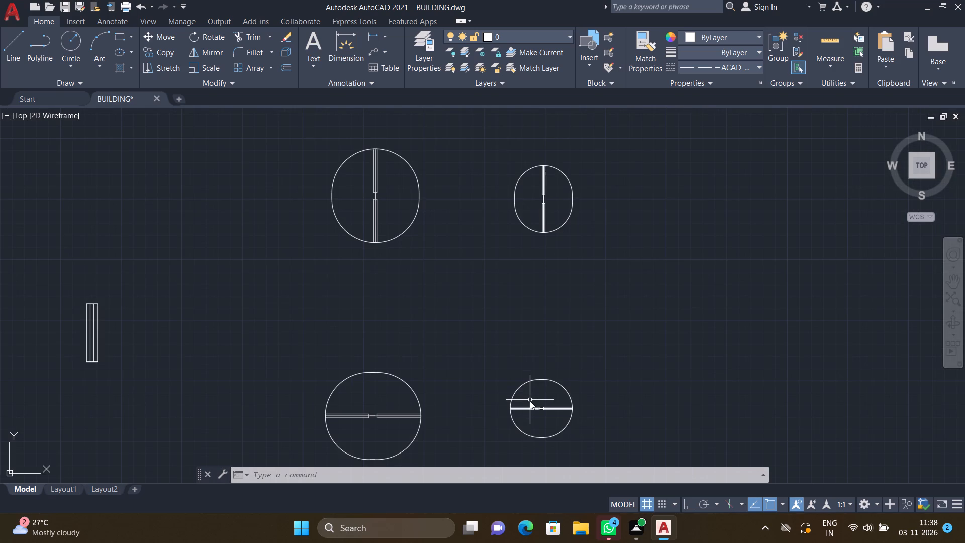
key("o")
key("Return")
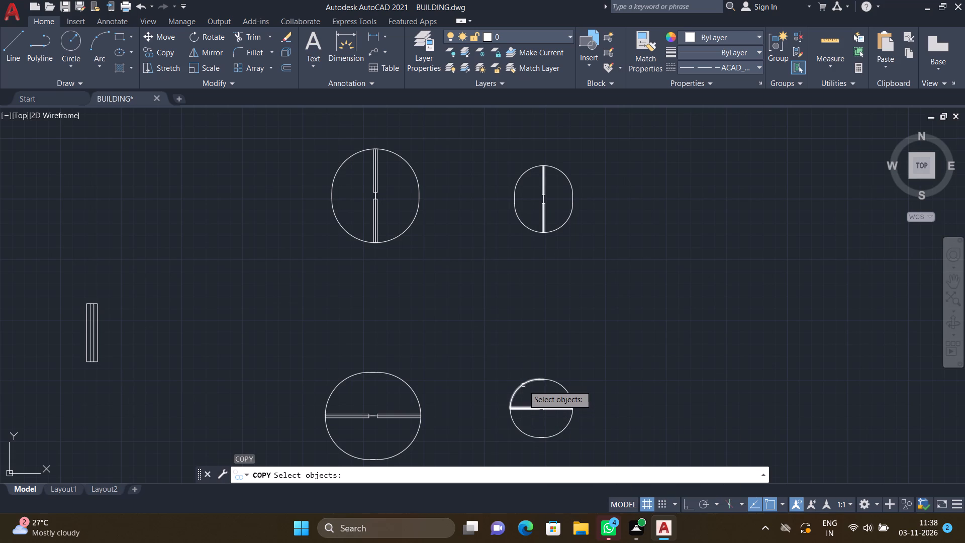
left_click(523, 385)
key("Return")
scroll(540, 412, "up", 2)
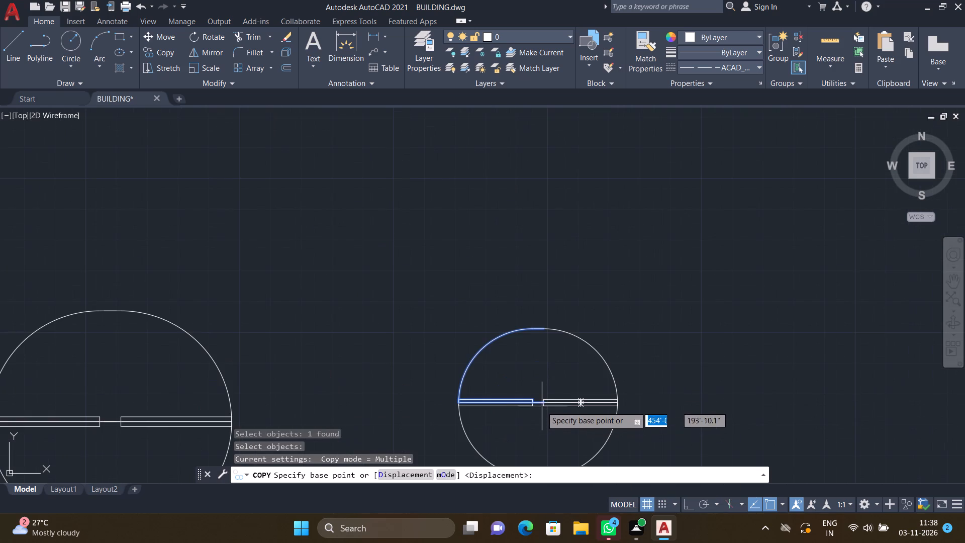
left_click(541, 404)
scroll(412, 370, "down", 5)
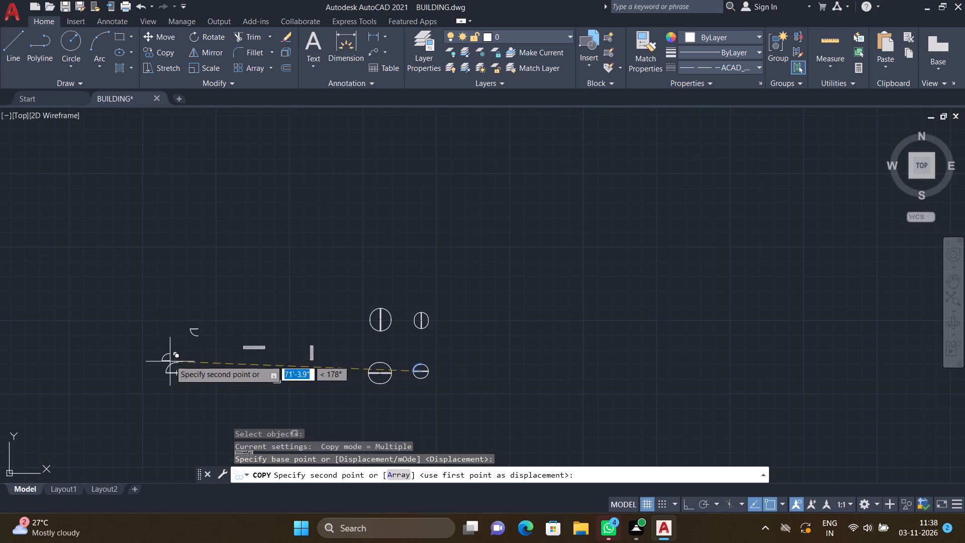
scroll(175, 361, "up", 3)
scroll(256, 294, "up", 1)
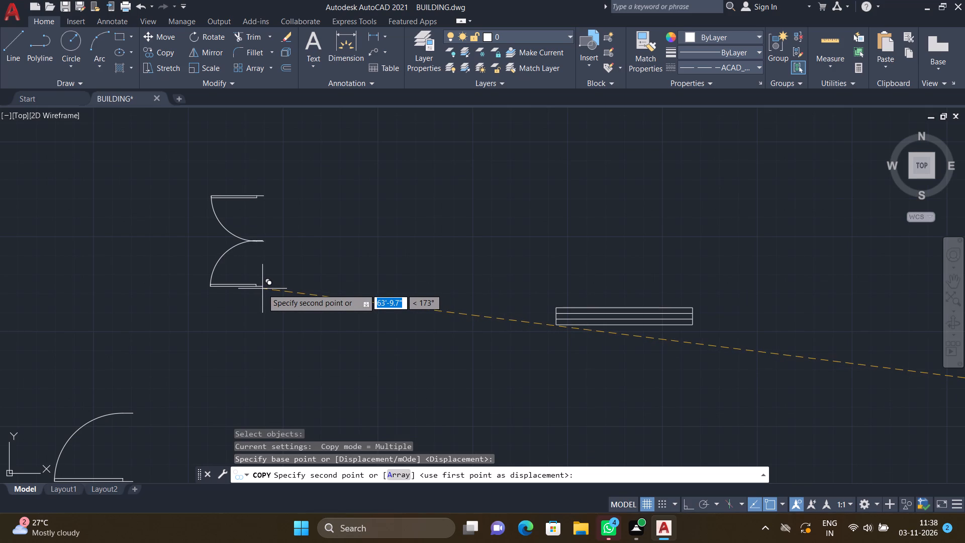
left_click(263, 290)
key("Return")
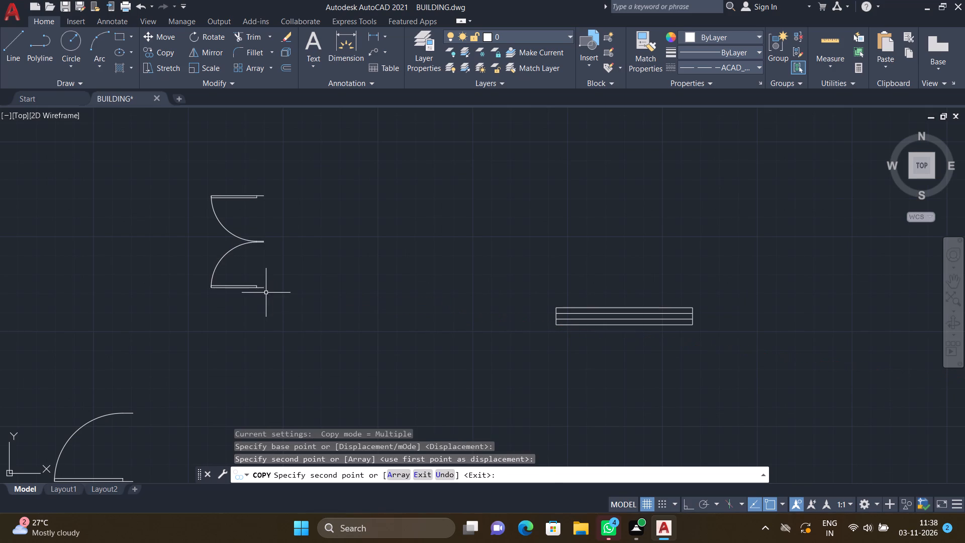
Move the lower copied leaf up about 0.4" by its arc-side endpoint onto the matching endpoint of the upper leaf.
scroll(255, 244, "up", 3)
key("m")
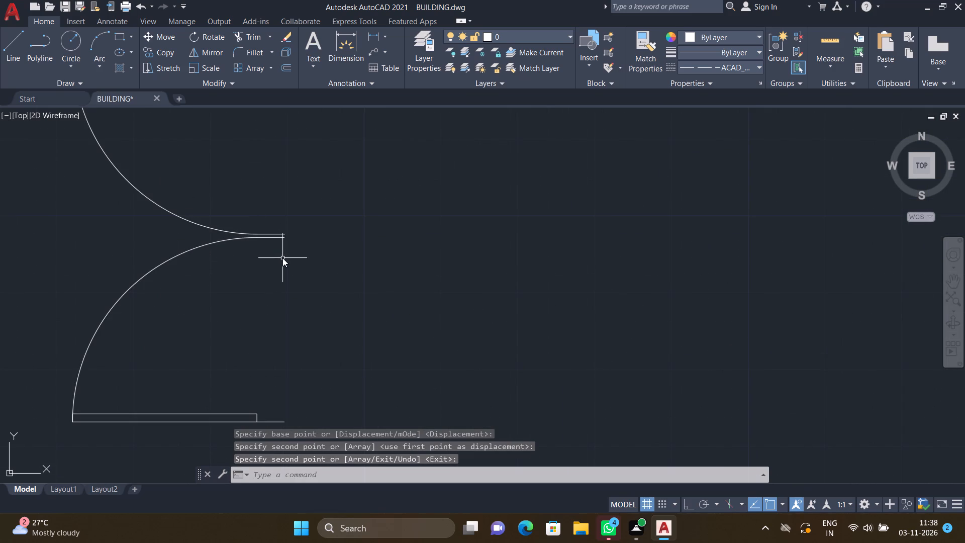
key("Return")
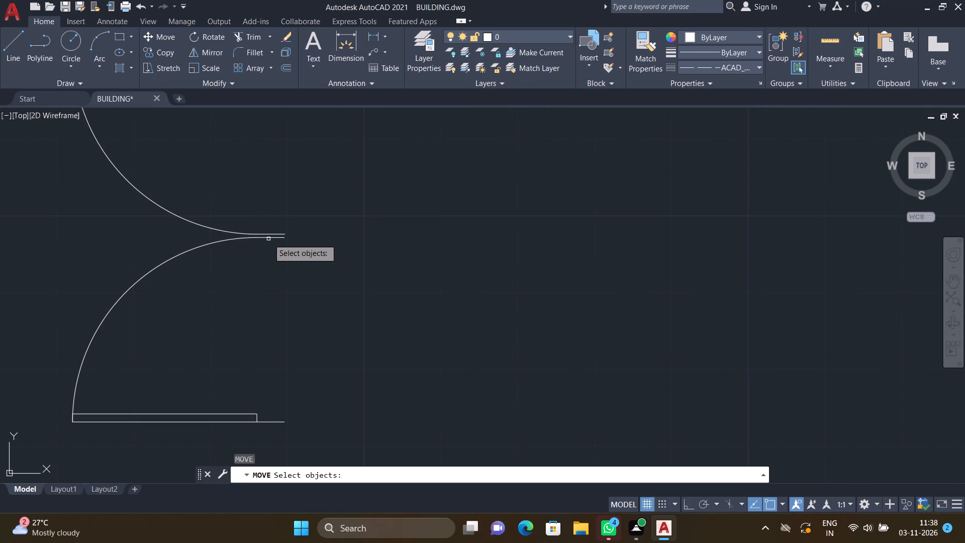
left_click(268, 238)
key("Return")
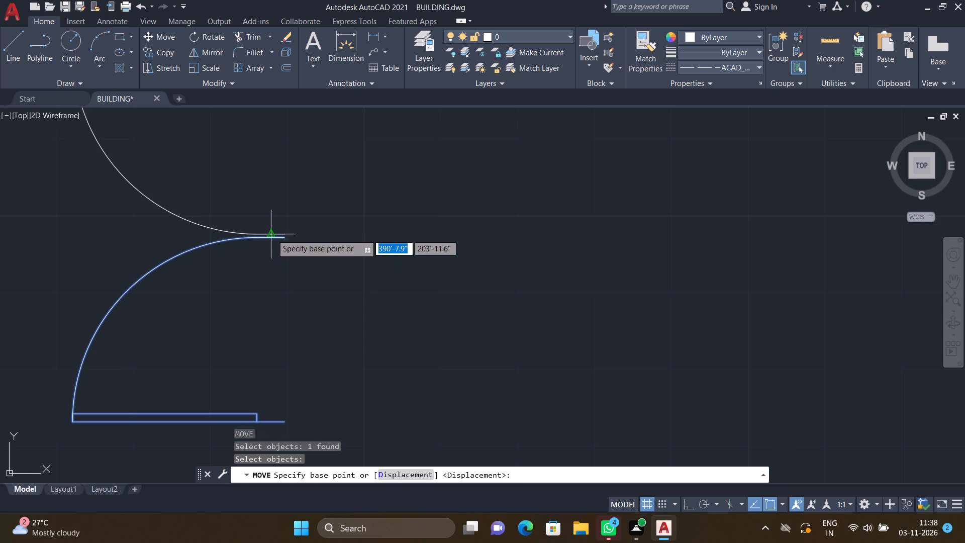
scroll(272, 234, "up", 3)
left_click(314, 246)
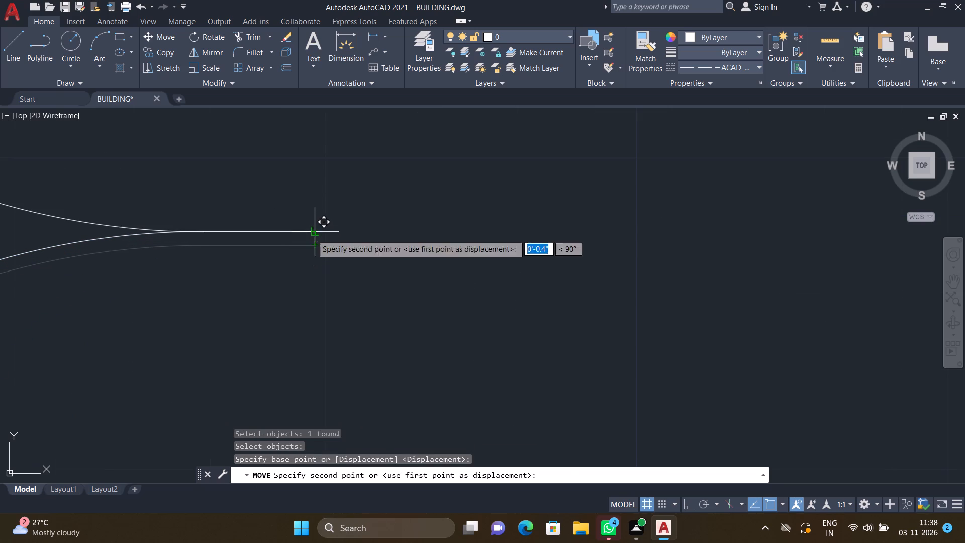
left_click(314, 230)
Inspect the joint where the two leaves of the double door meet.
scroll(279, 284, "down", 1)
scroll(288, 256, "up", 2)
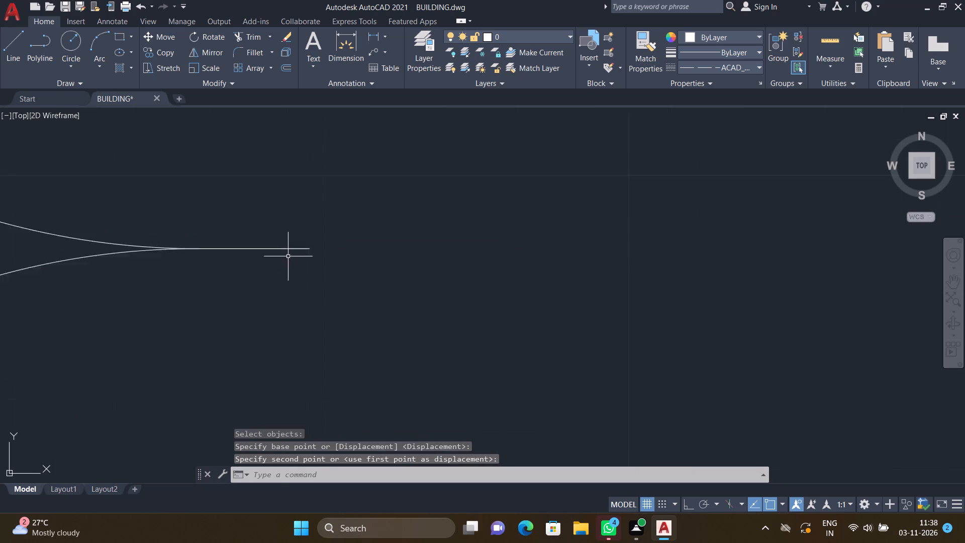
scroll(288, 256, "up", 2)
scroll(332, 228, "up", 2)
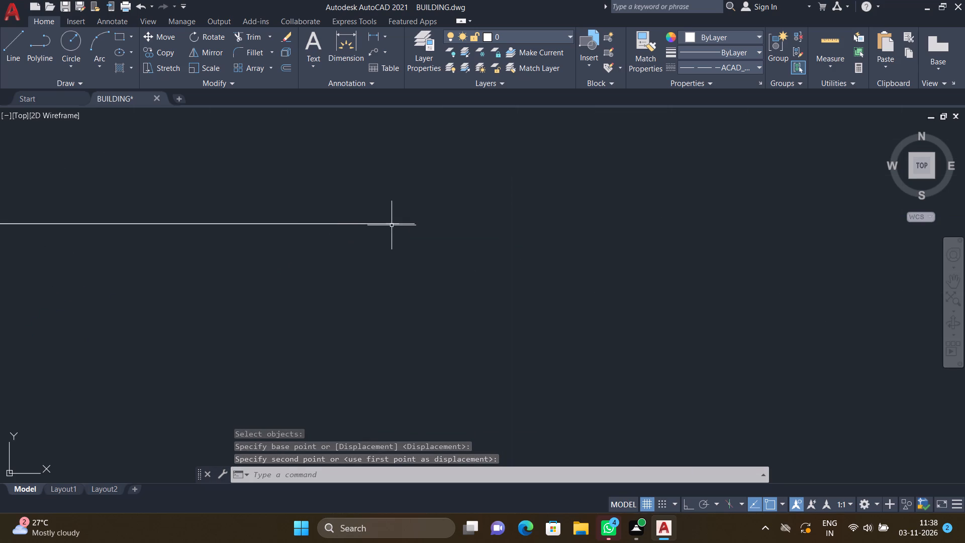
scroll(393, 225, "up", 3)
scroll(397, 239, "down", 5)
scroll(347, 282, "down", 6)
scroll(284, 317, "down", 3)
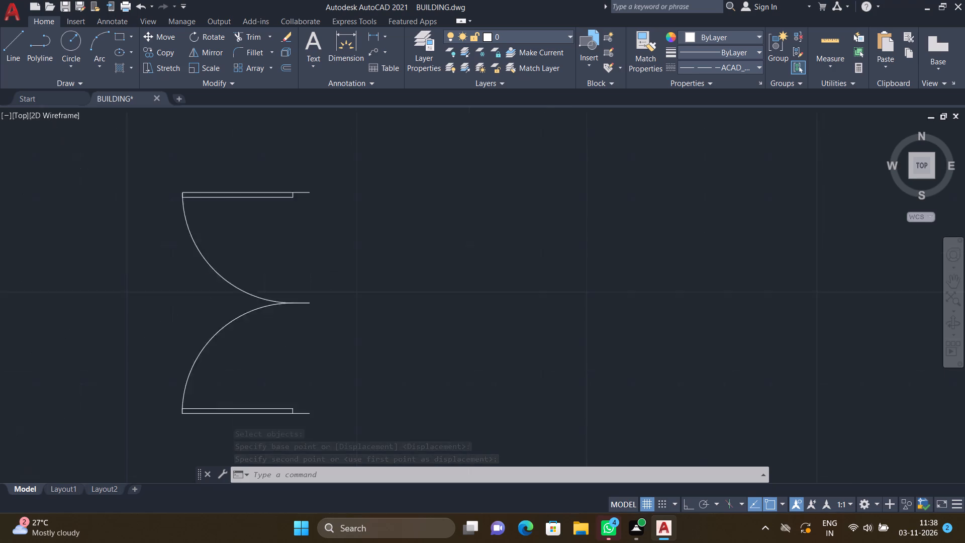
scroll(284, 317, "down", 1)
scroll(274, 343, "up", 2)
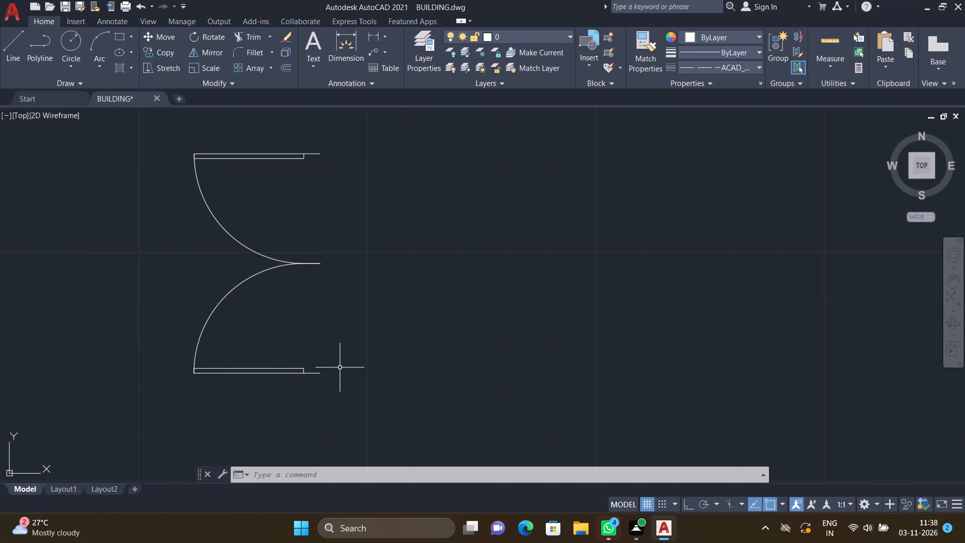
Copy the double door by the meeting end of its leaves onto the inner line of the lower-right apartment's entrance wall facing the corridor.
type("co")
key("Return")
left_click_drag(333, 408, 322, 396)
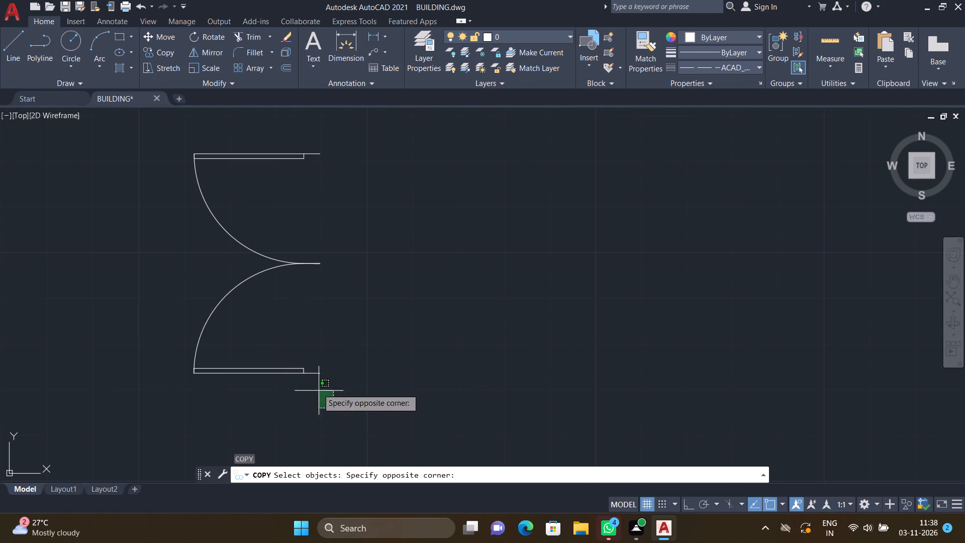
left_click(164, 130)
key("Return")
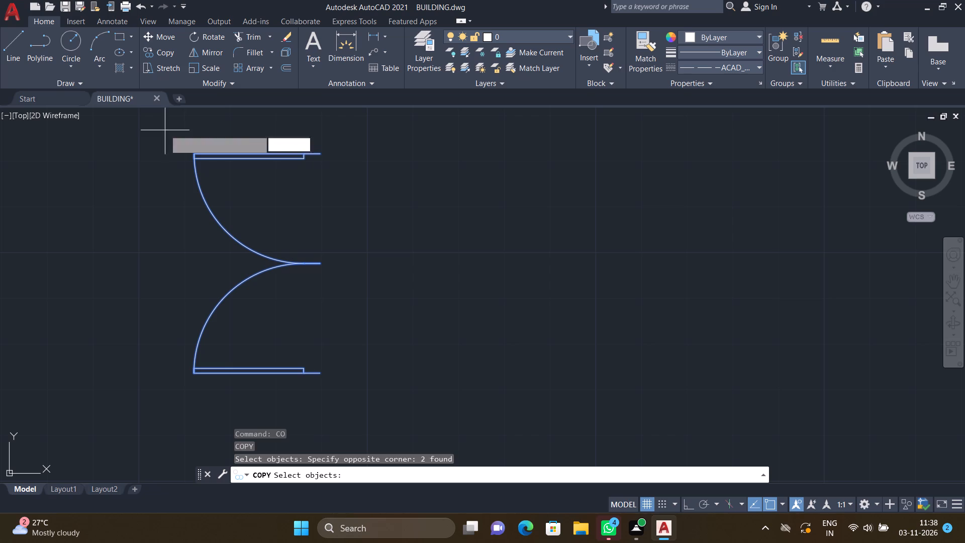
left_click(317, 260)
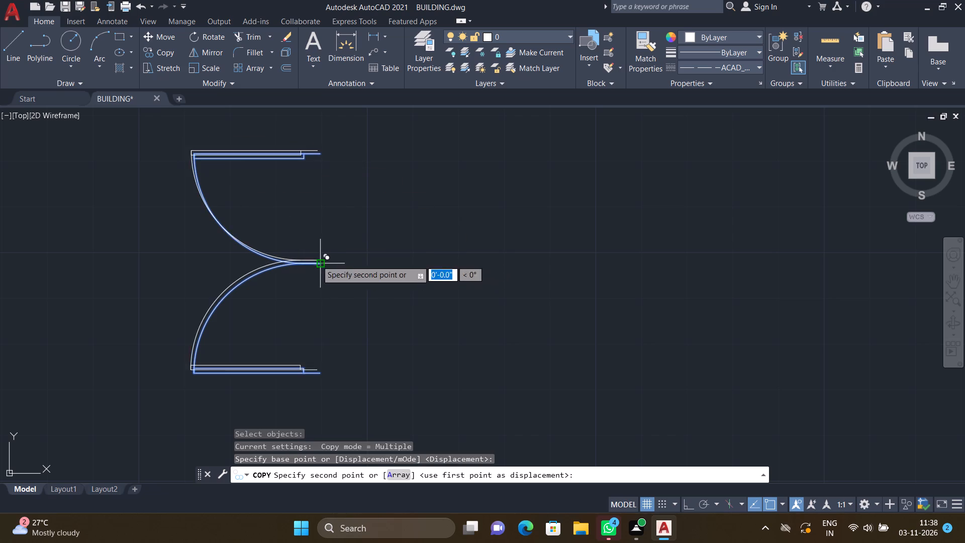
scroll(506, 315, "down", 10)
scroll(670, 359, "up", 3)
scroll(635, 370, "down", 4)
scroll(464, 349, "up", 4)
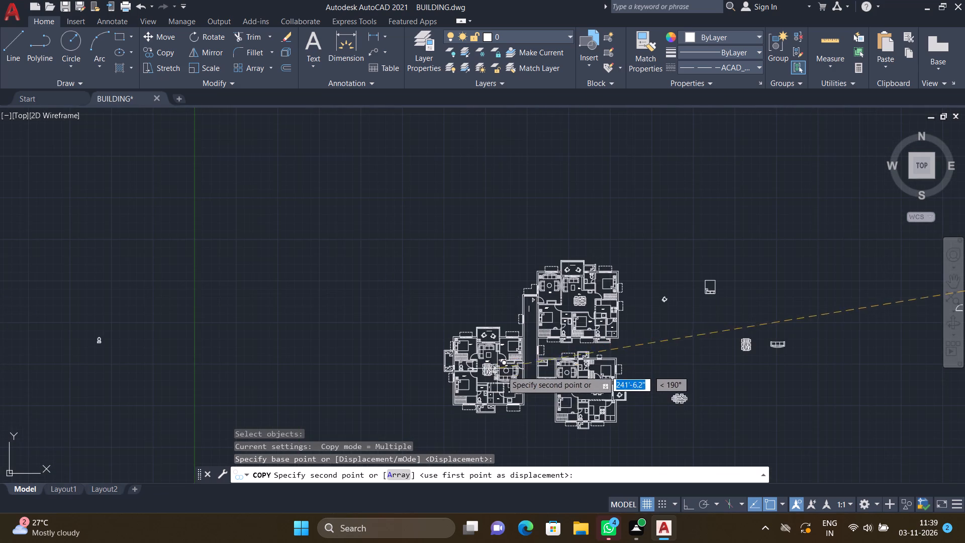
scroll(529, 387, "up", 3)
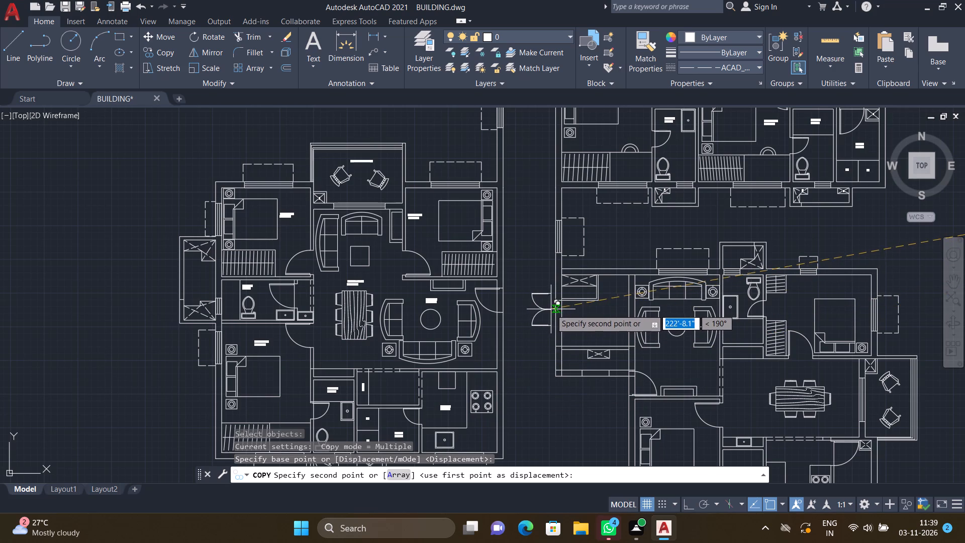
scroll(569, 314, "up", 3)
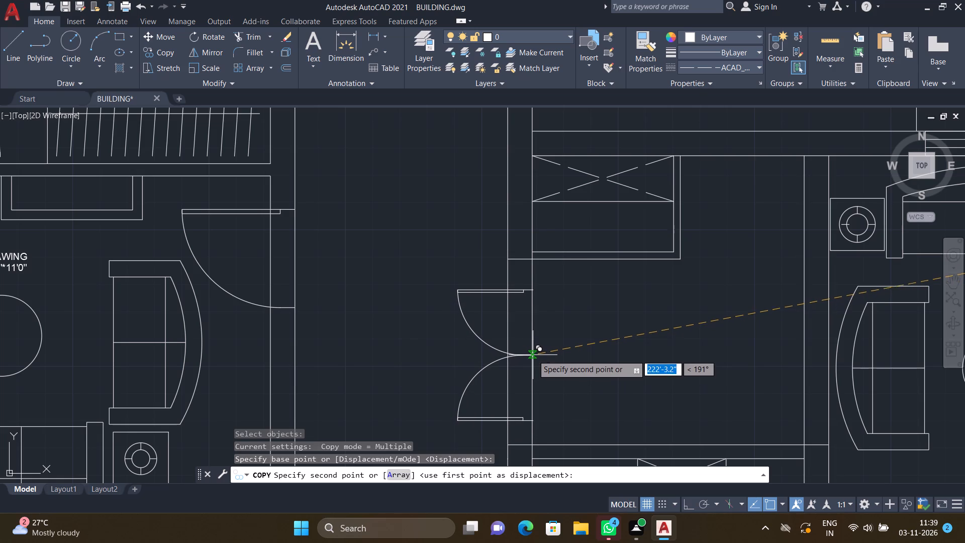
left_click(533, 354)
key("Return")
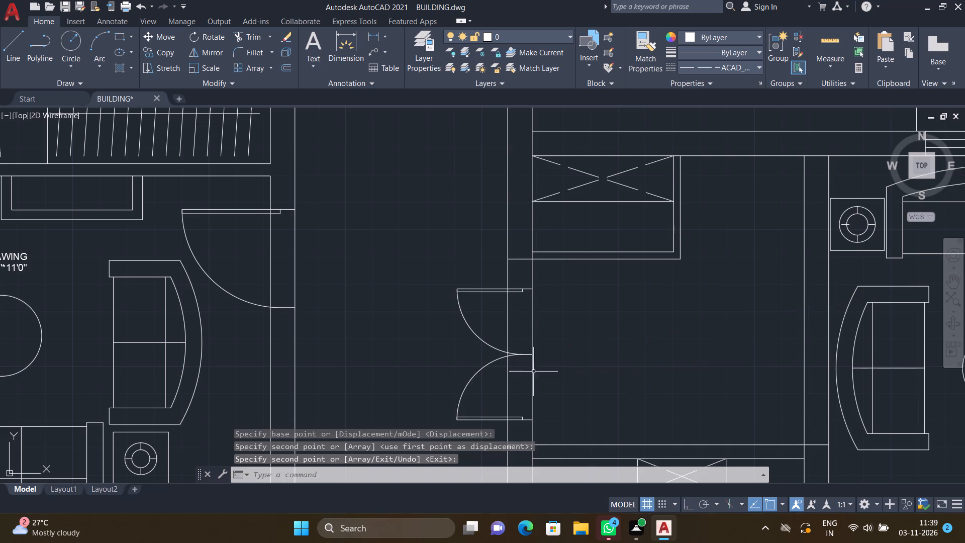
Examine how the copied double door sits against the lower-right apartment's entrance wall and its surroundings.
scroll(530, 427, "up", 7)
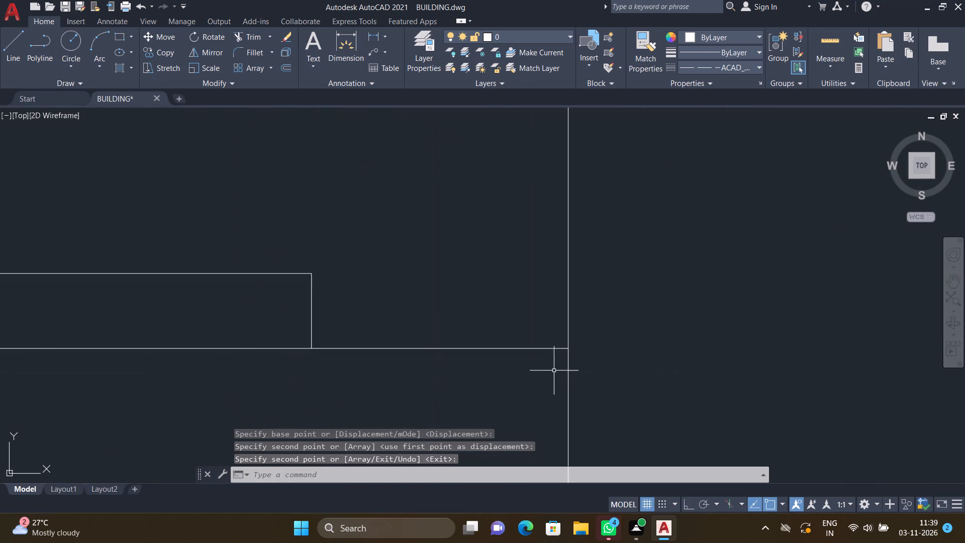
scroll(560, 353, "up", 4)
scroll(559, 345, "down", 6)
scroll(539, 305, "down", 5)
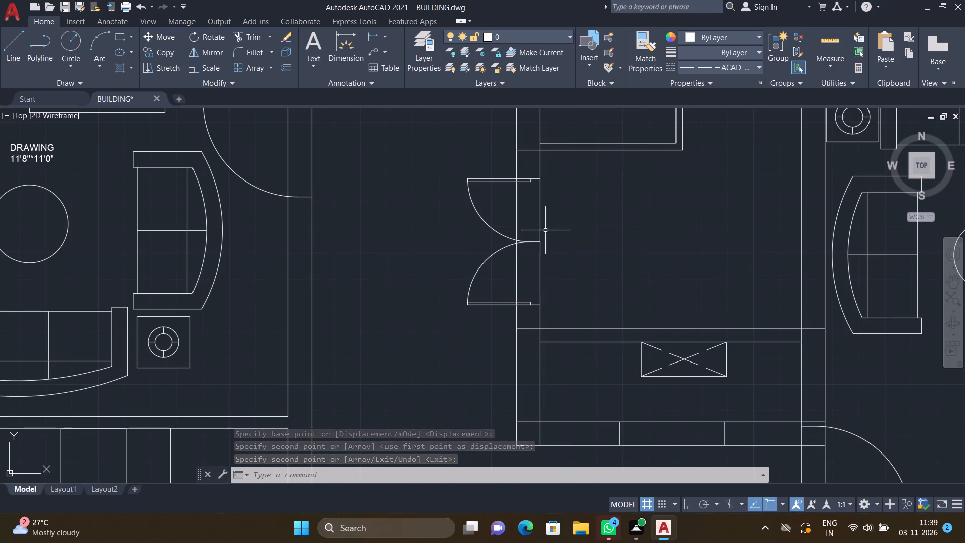
scroll(532, 187, "up", 4)
scroll(546, 164, "down", 5)
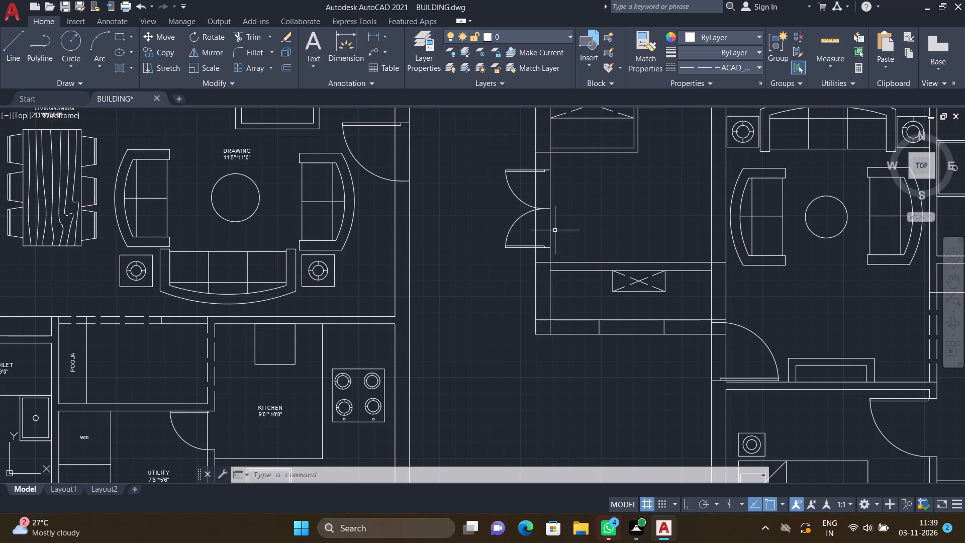
scroll(555, 230, "down", 3)
scroll(542, 227, "up", 3)
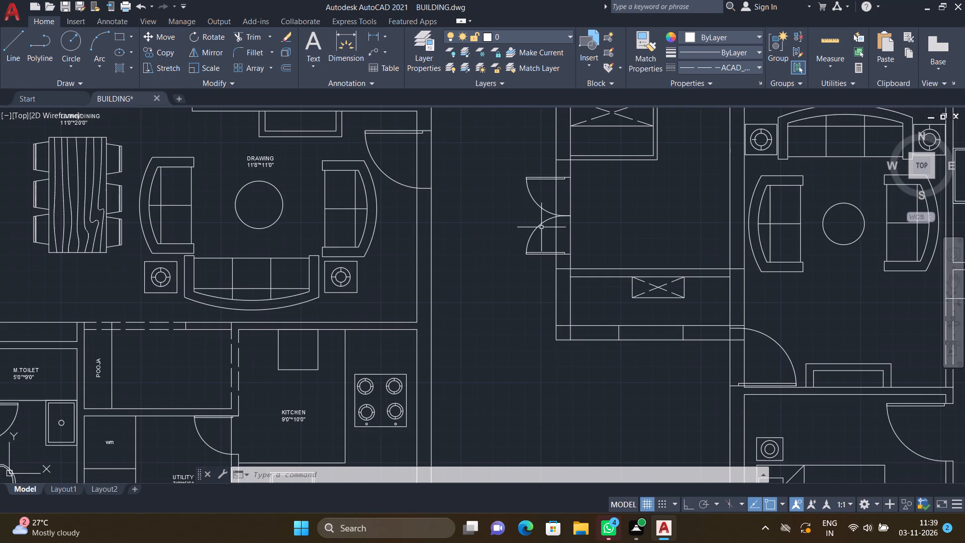
Copy the spare double door beside the floor plans to an empty spot about 20'-6" below it.
scroll(541, 221, "down", 6)
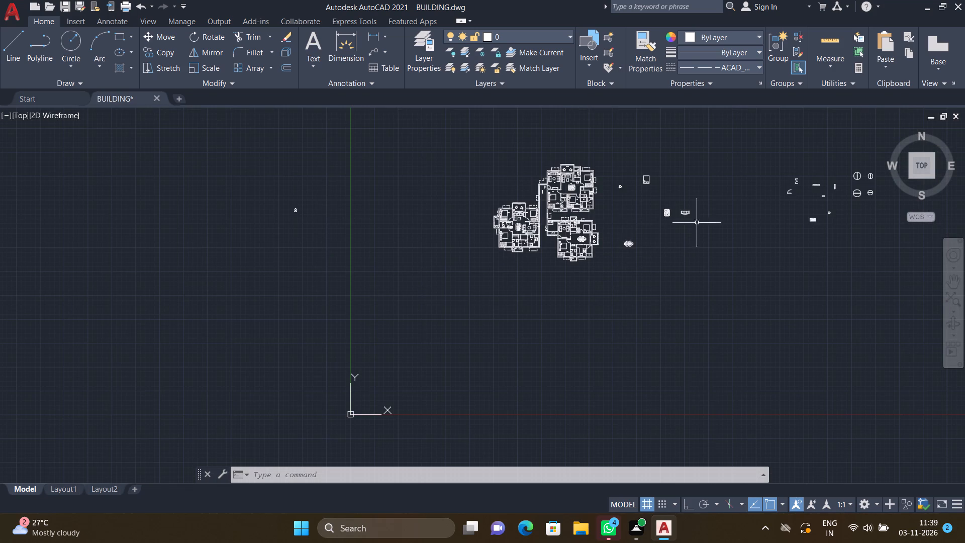
scroll(535, 221, "up", 3)
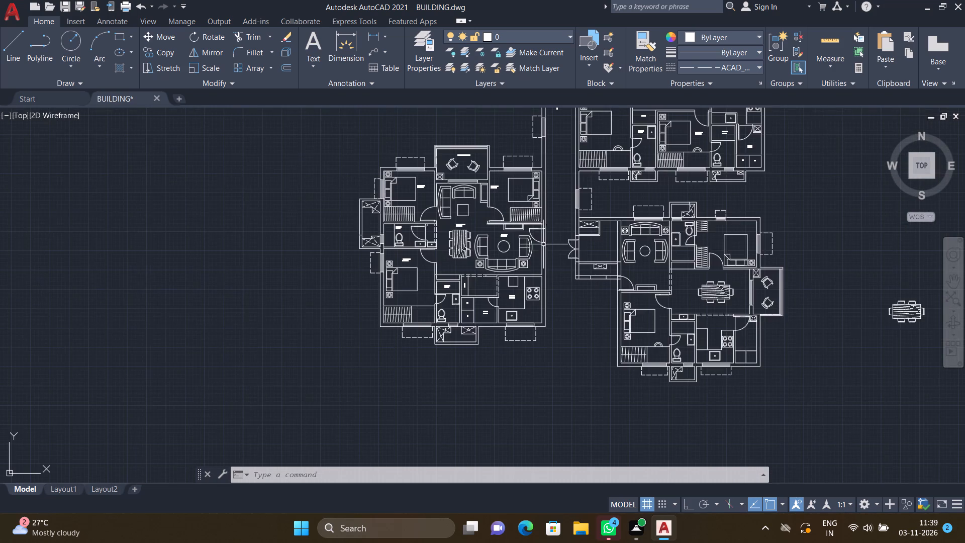
scroll(559, 255, "up", 2)
scroll(618, 278, "down", 4)
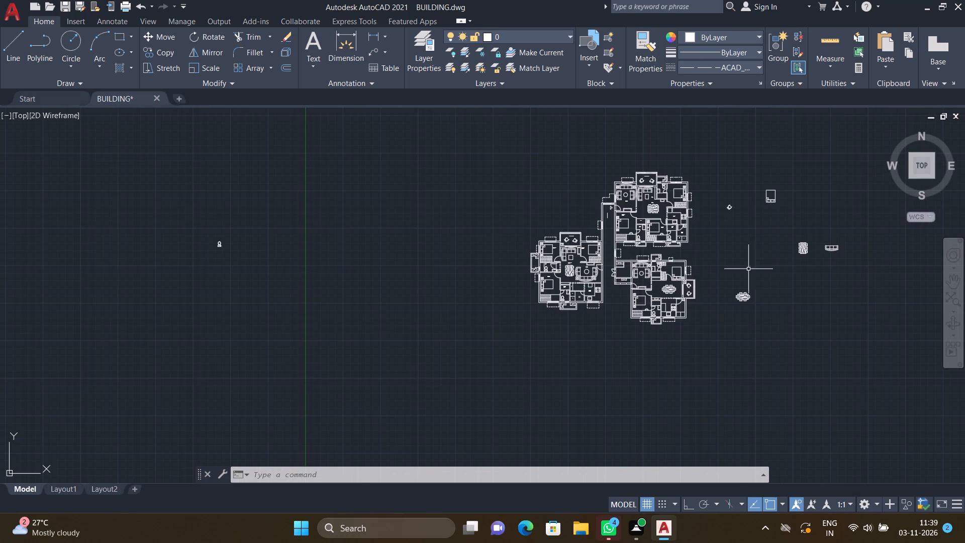
scroll(837, 255, "down", 1)
scroll(574, 302, "down", 2)
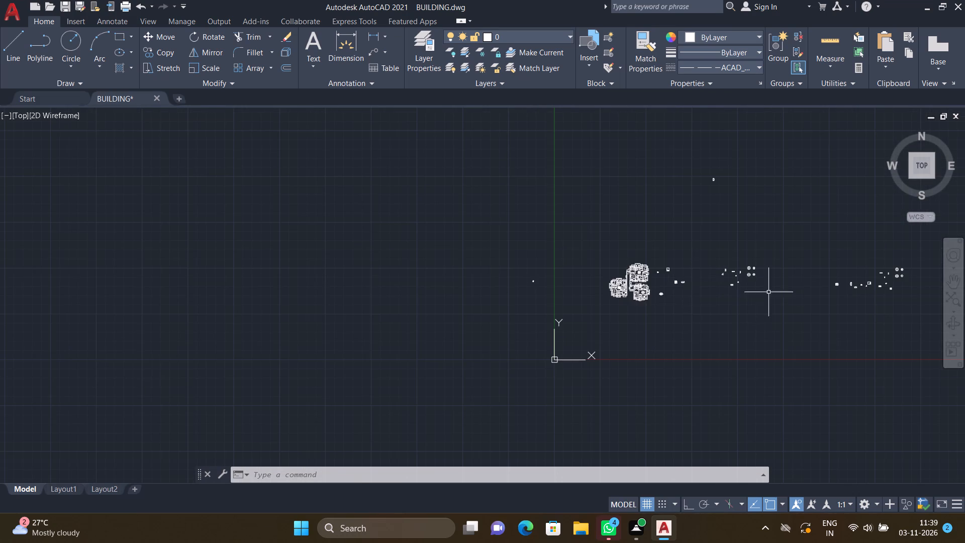
scroll(734, 270, "up", 4)
scroll(659, 277, "up", 2)
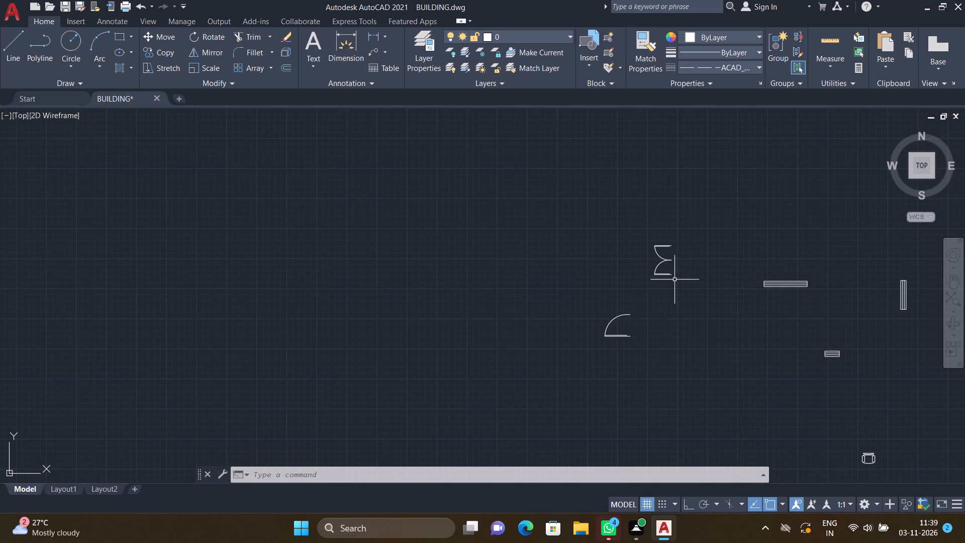
key("c")
key("o")
key("Return")
left_click_drag(679, 292, 678, 291)
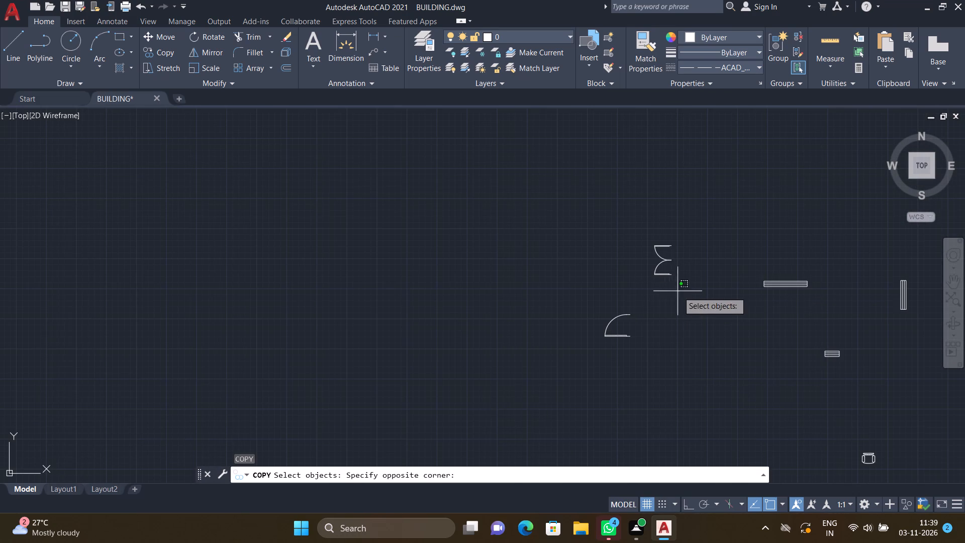
left_click_drag(678, 291, 655, 262)
left_click(611, 191)
key("Return")
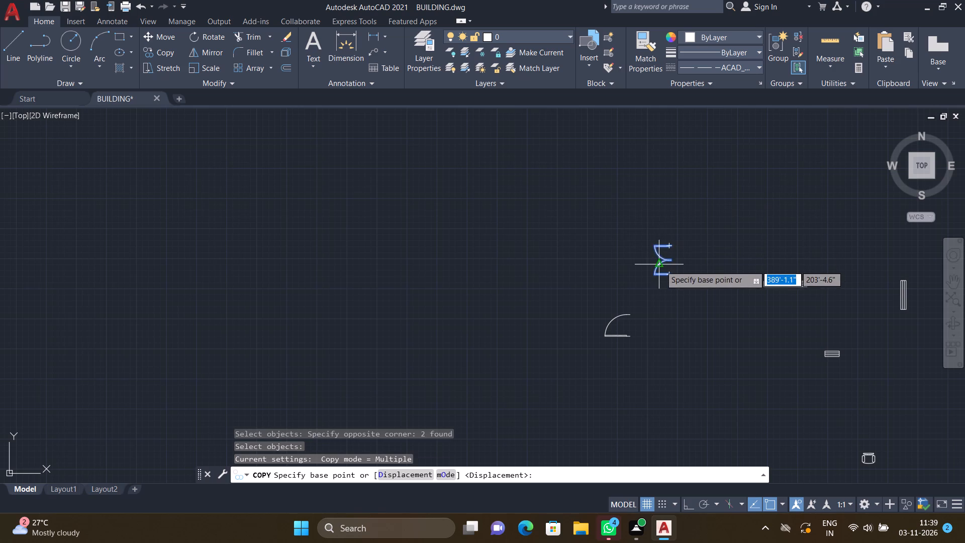
left_click(666, 260)
left_click(658, 410)
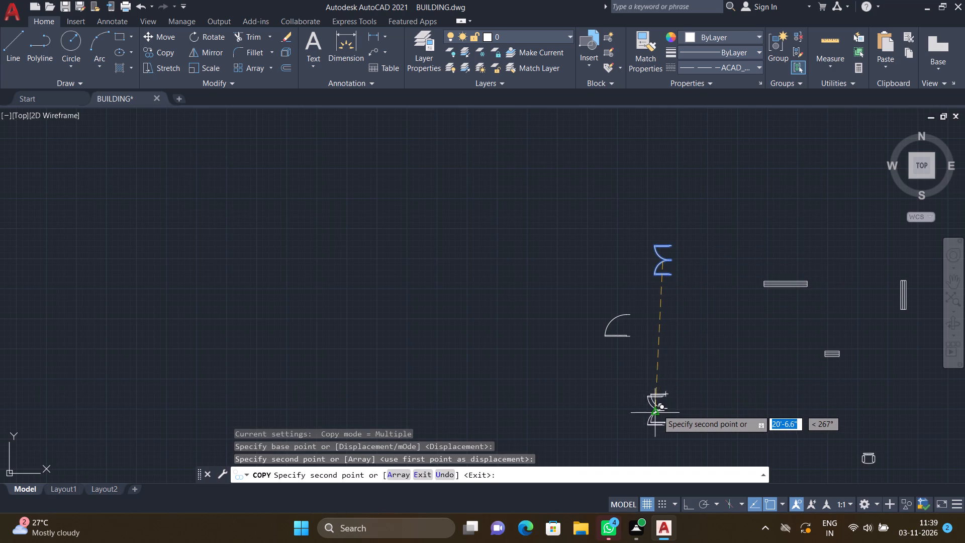
key("Return")
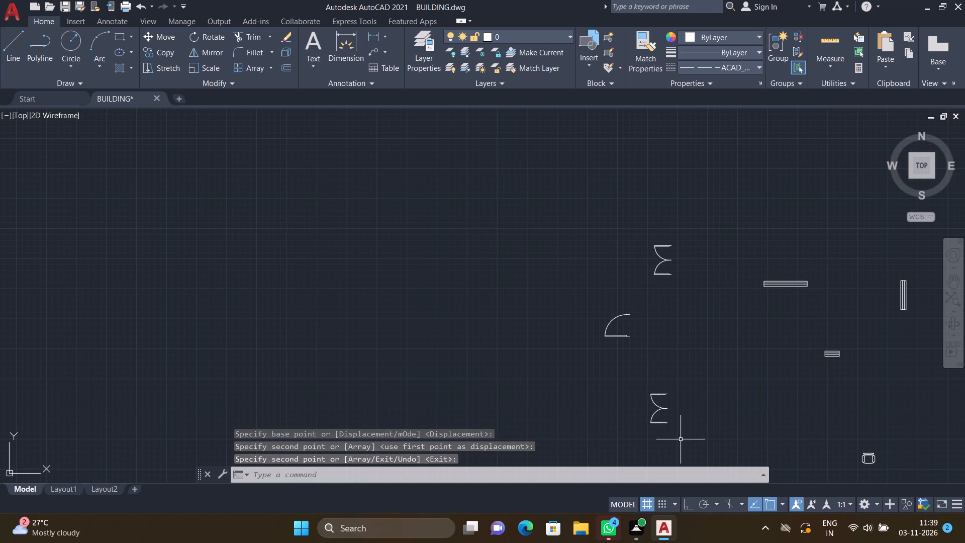
Rotate the copied spare double door 90° about the meeting end of its leaves so it opens downward.
key("F8")
type("ro")
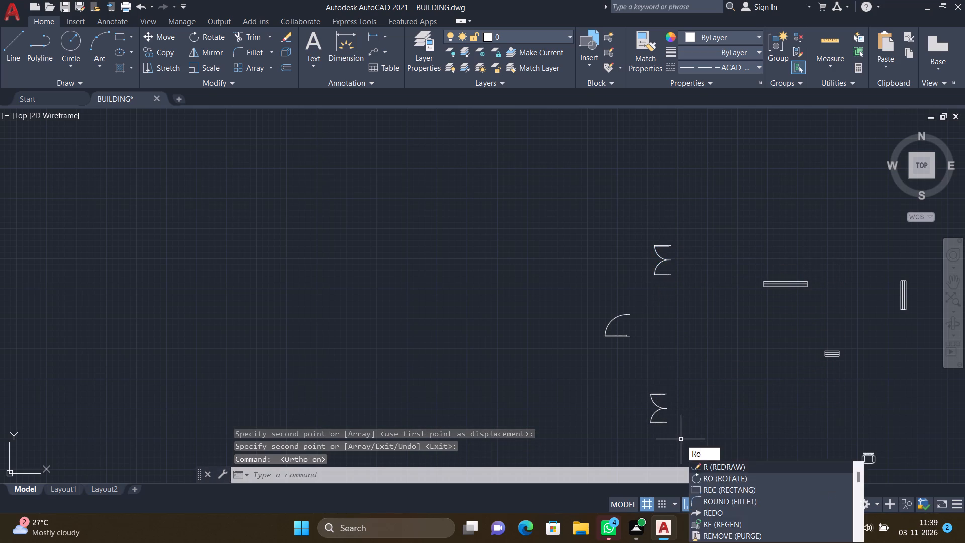
key("Return")
scroll(679, 441, "up", 2)
left_click_drag(661, 422, 651, 409)
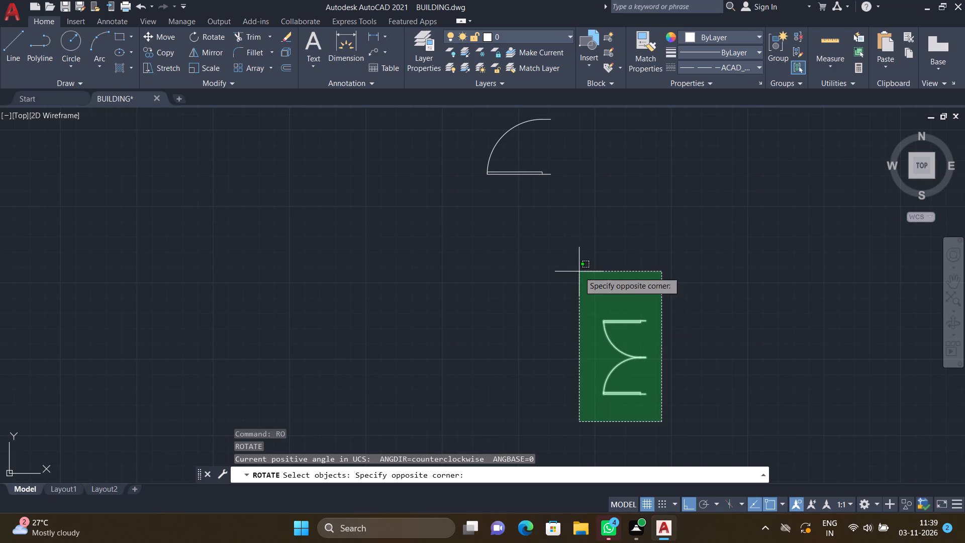
left_click(579, 269)
key("Return")
scroll(645, 369, "up", 1)
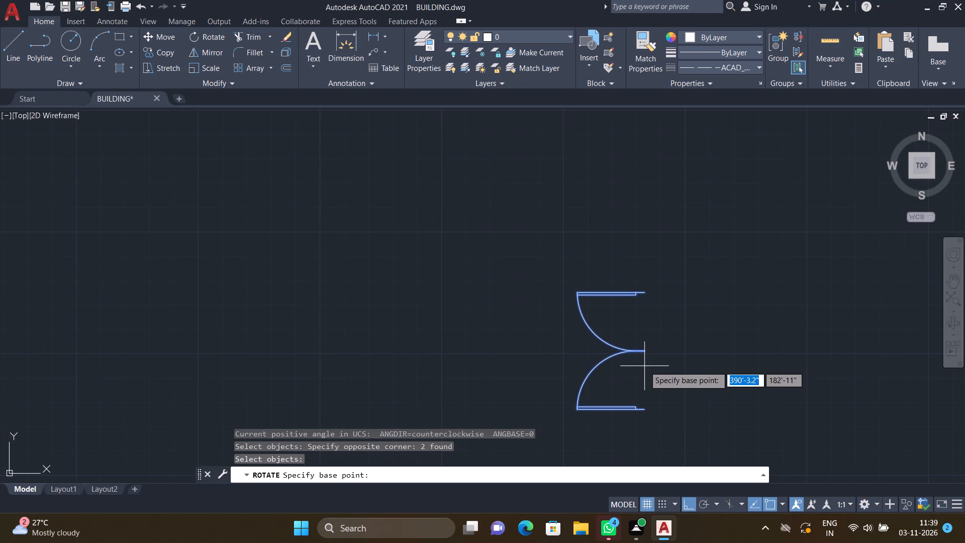
left_click(643, 351)
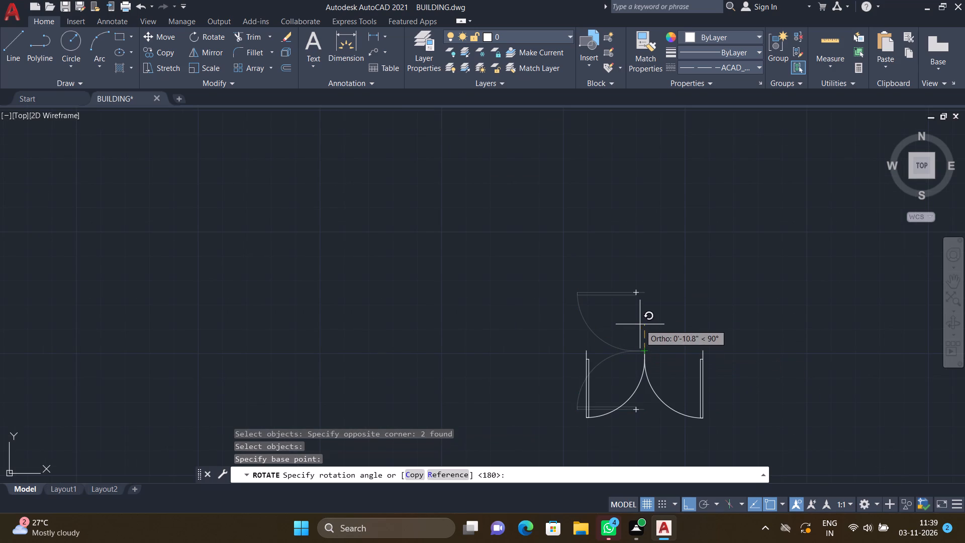
left_click(640, 324)
Copy the rotated double door by its leaves' meeting end onto the inner line of the lower-right apartment foyer's bottom wall, midway between the two short cross lines.
scroll(662, 384, "down", 2)
type("co")
key("Return")
scroll(685, 416, "up", 1)
left_click_drag(684, 396, 680, 392)
left_click(536, 305)
key("Return")
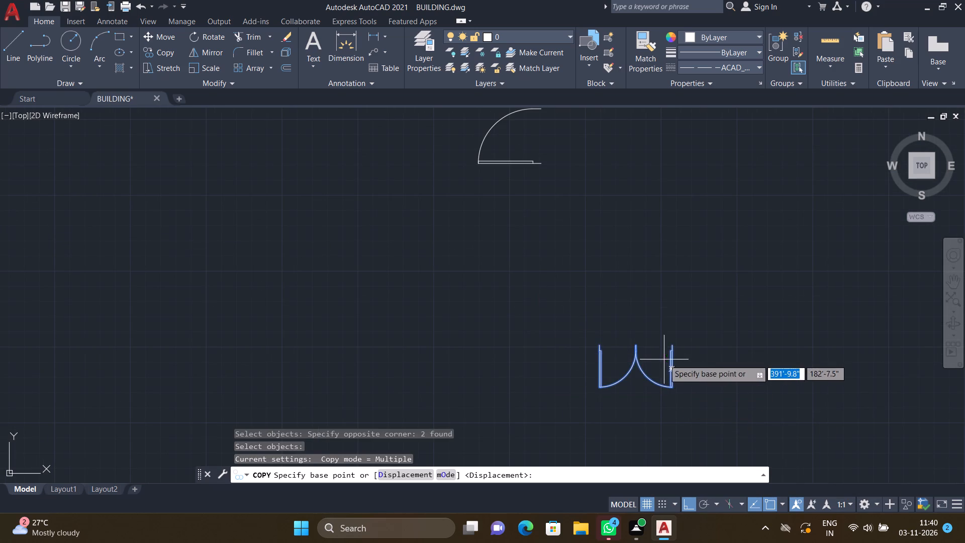
scroll(632, 344, "up", 3)
left_click(634, 353)
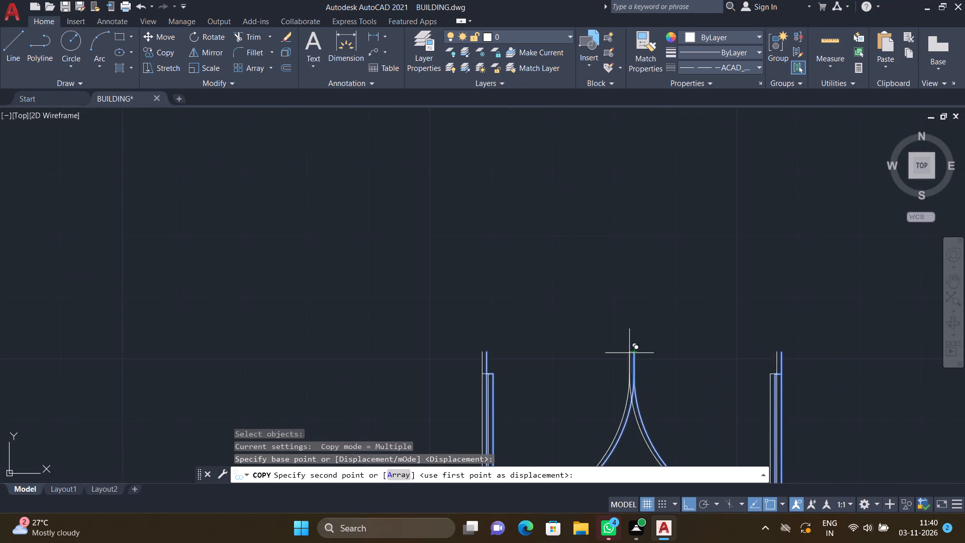
key("F8")
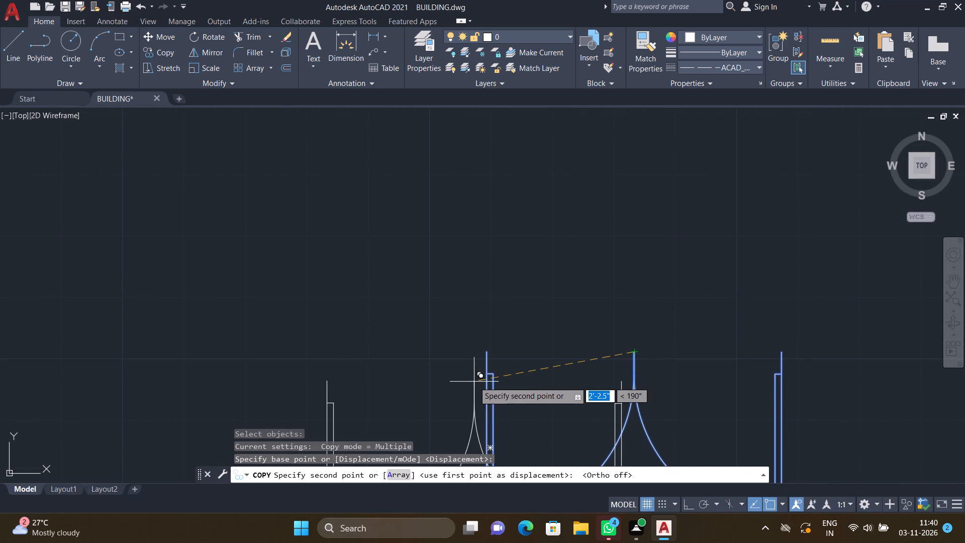
scroll(474, 382, "down", 5)
scroll(370, 391, "down", 6)
scroll(264, 416, "up", 5)
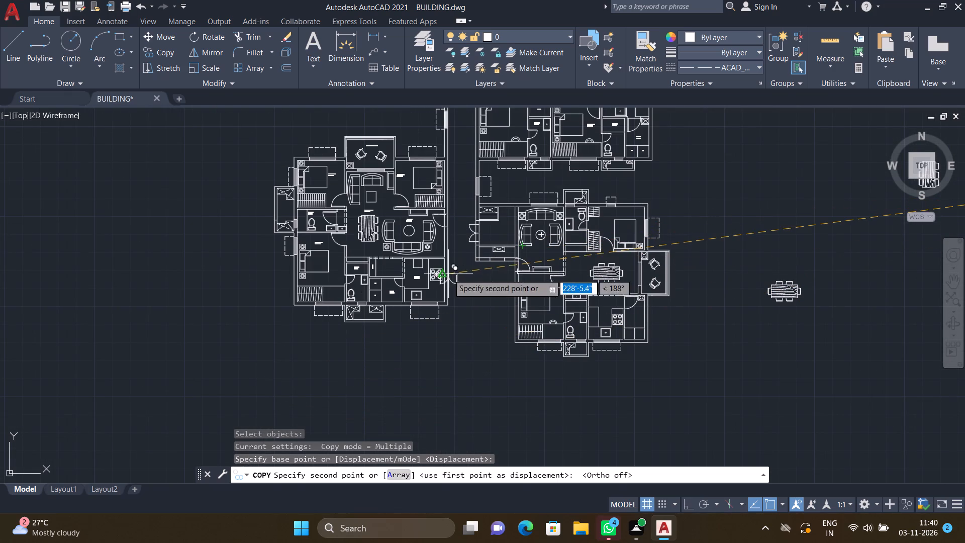
scroll(474, 263, "up", 2)
scroll(525, 262, "up", 3)
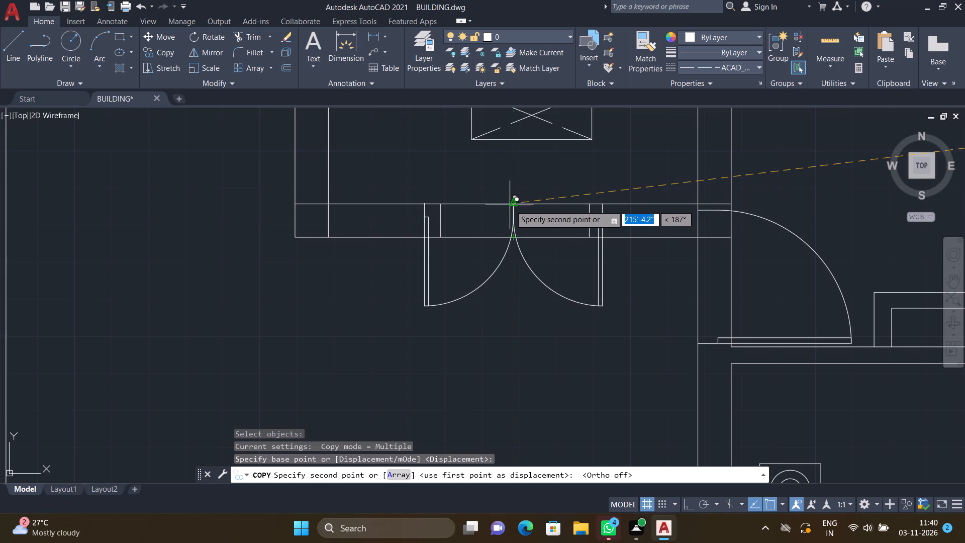
left_click(510, 207)
key("Return")
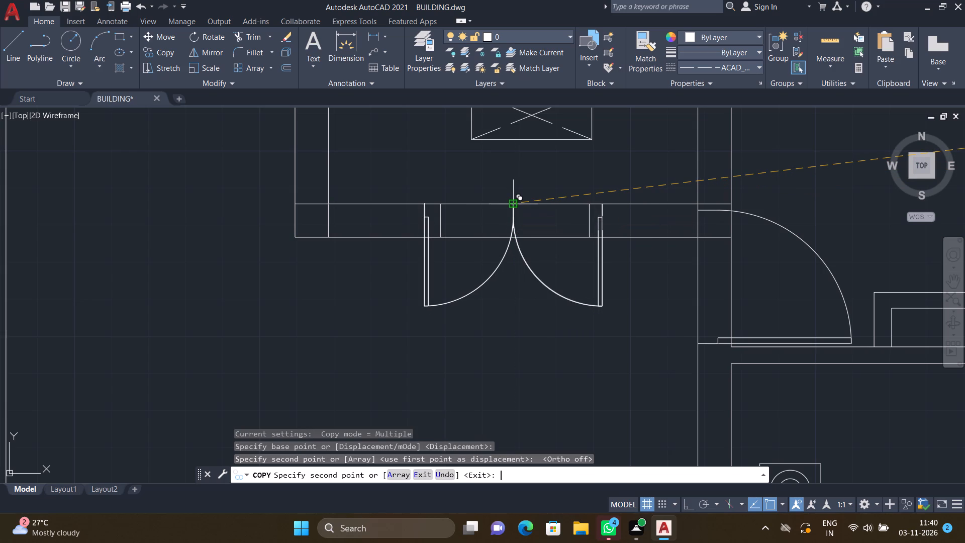
Delete the two short cross lines in the foyer's bottom wall inside the new double door's opening.
scroll(407, 177, "up", 2)
scroll(447, 254, "up", 3)
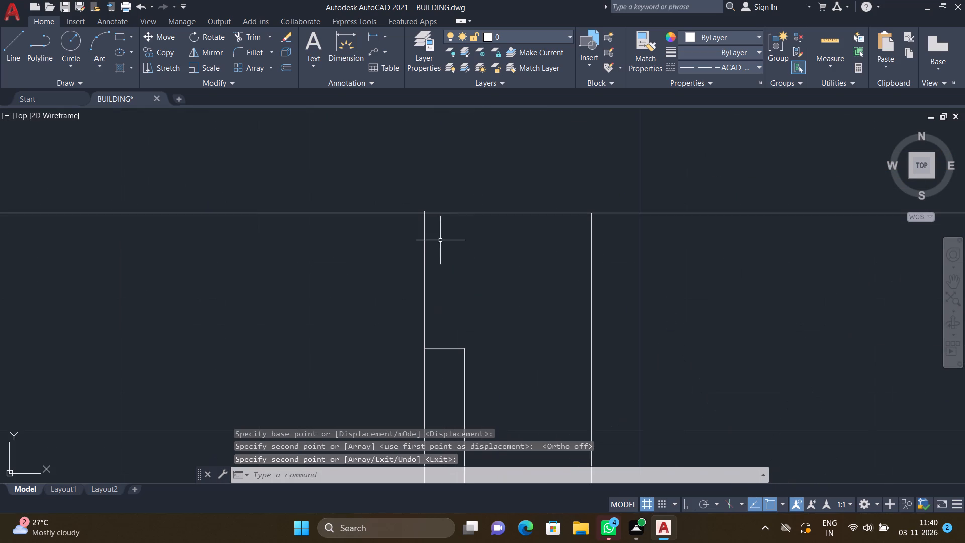
scroll(422, 220, "up", 2)
scroll(596, 283, "down", 4)
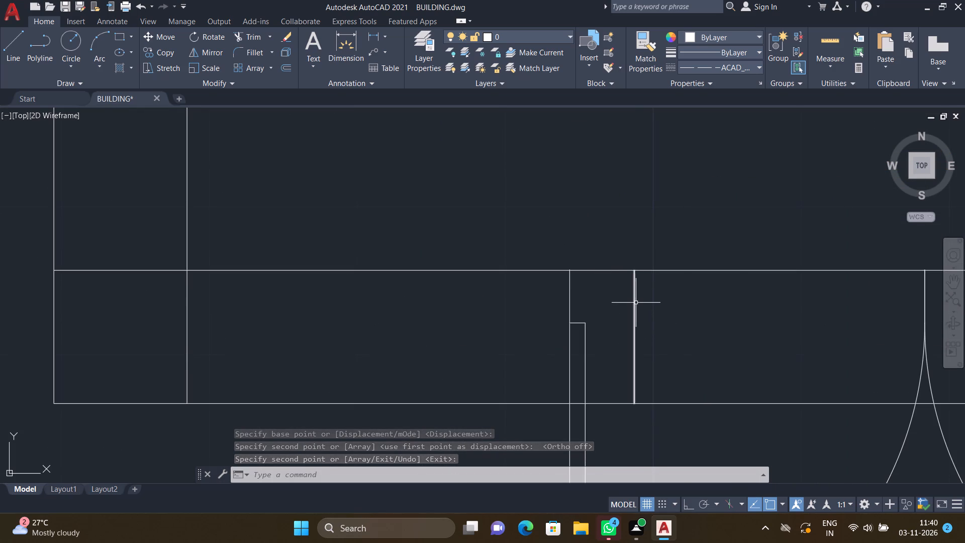
left_click(635, 302)
key("Delete")
scroll(652, 341, "down", 5)
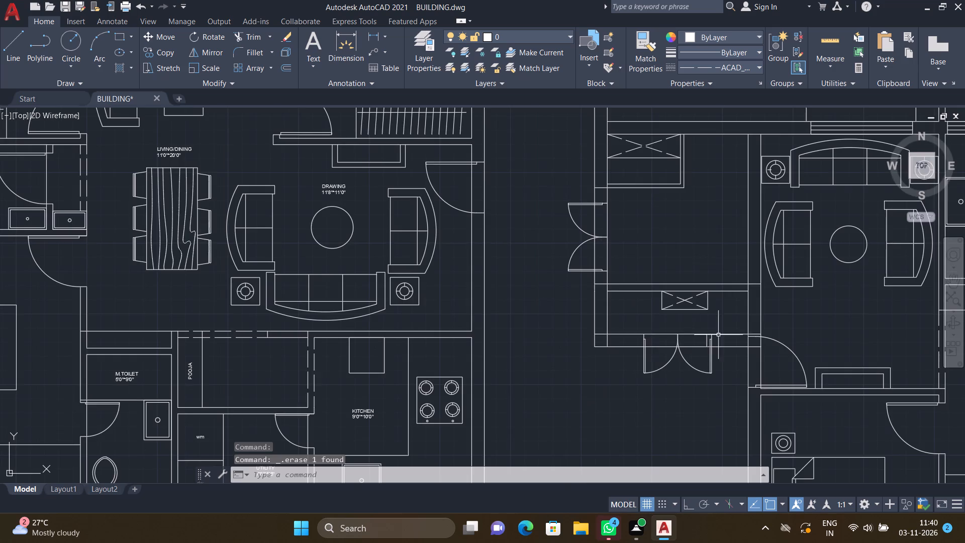
scroll(714, 337, "up", 3)
left_click(673, 338)
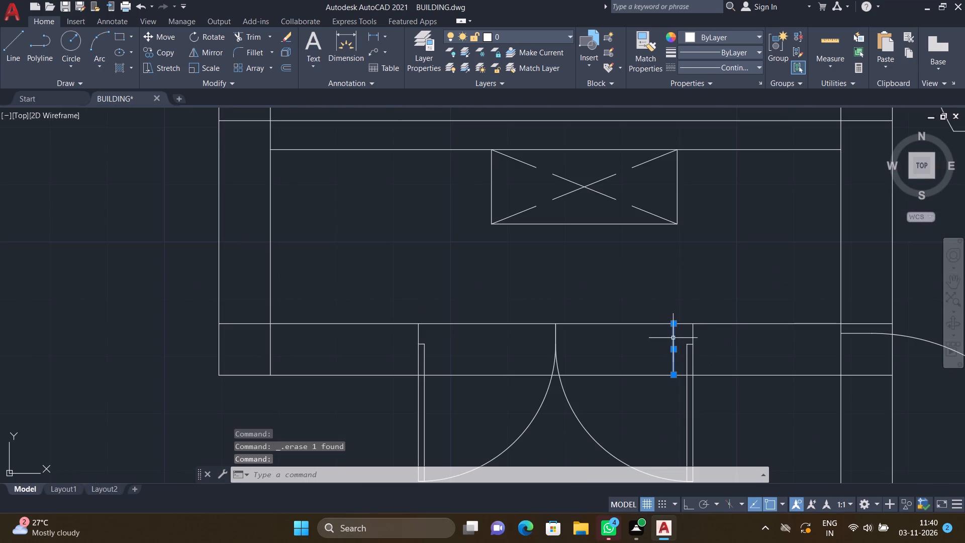
key("Delete")
Move the new double door slightly down by its left leaf's upper end onto the inner line of the foyer's bottom wall.
scroll(416, 328, "up", 3)
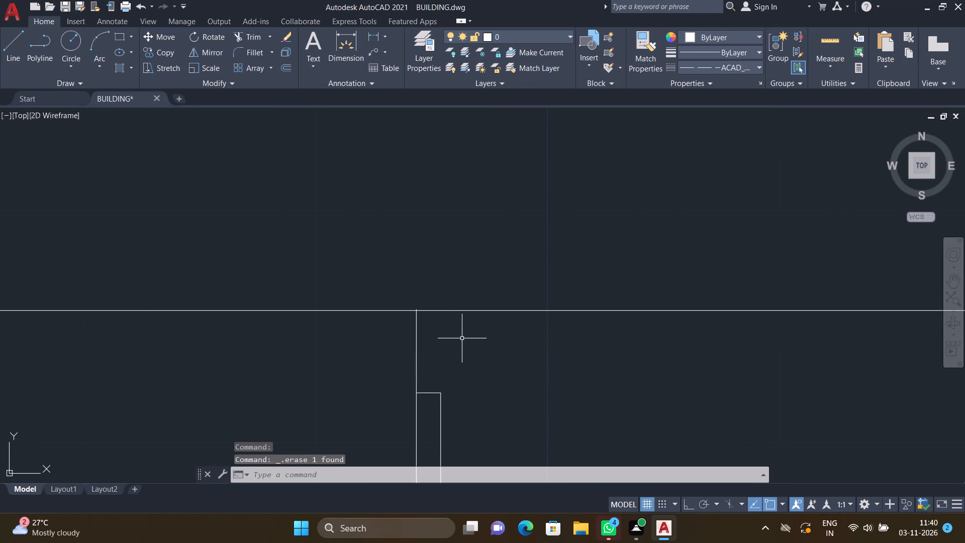
key("m")
key("Return")
scroll(470, 349, "down", 4)
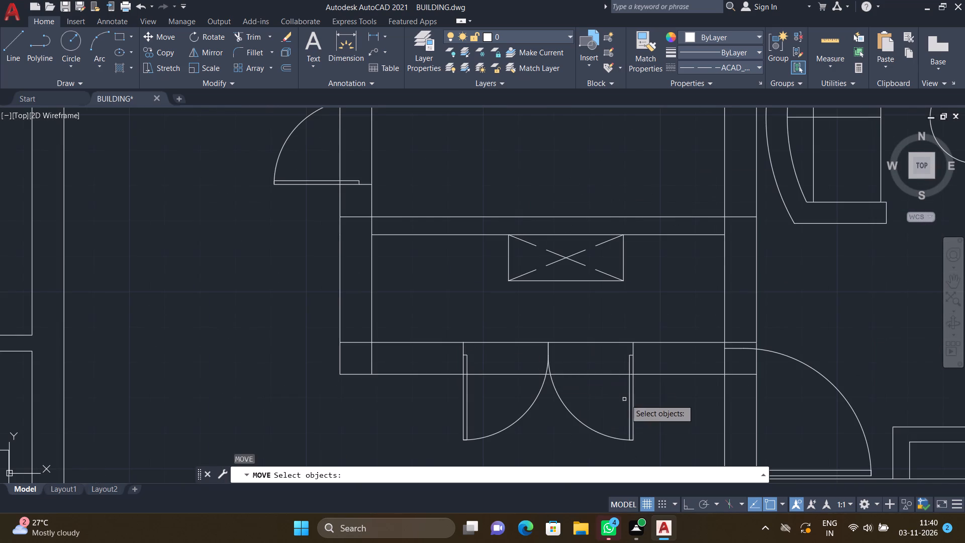
left_click_drag(640, 427, 634, 425)
left_click(381, 410)
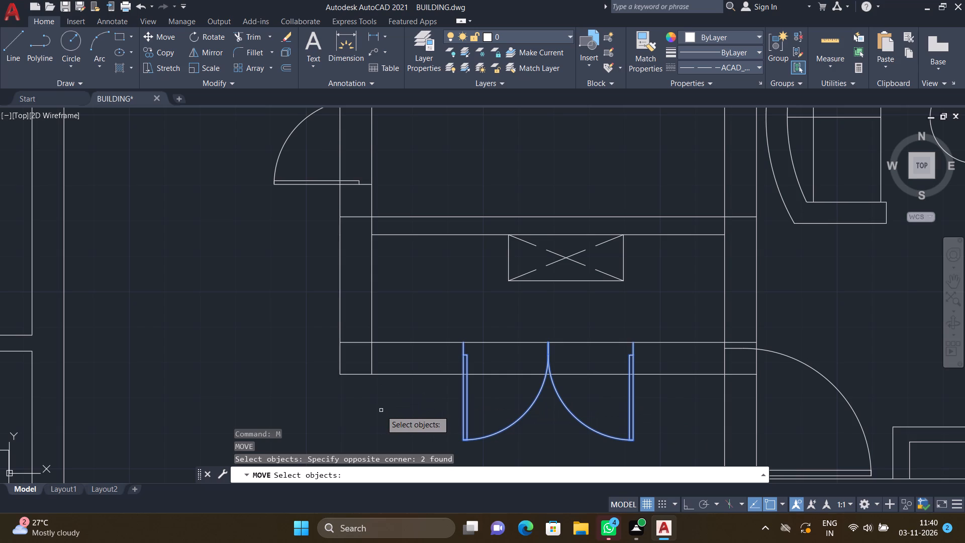
key("Return")
scroll(531, 346, "up", 3)
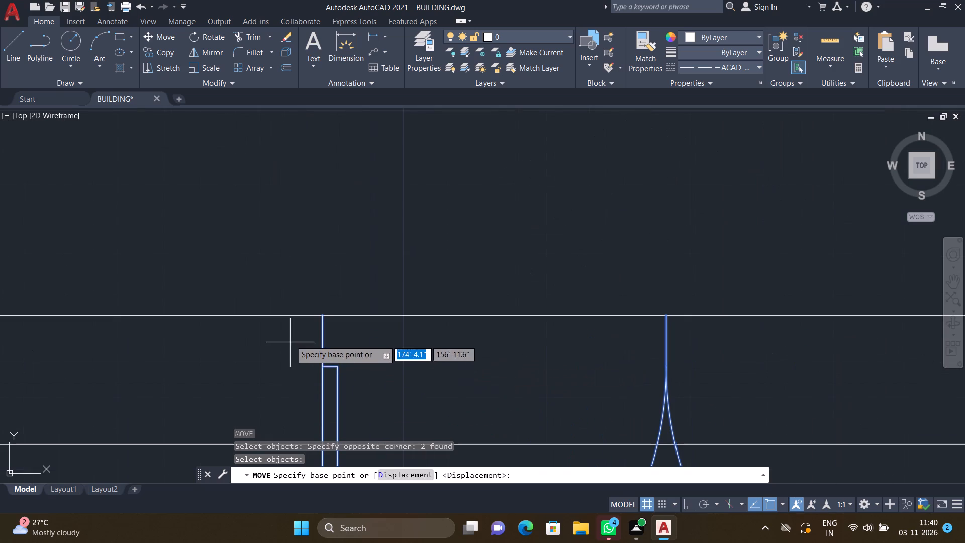
scroll(323, 317, "up", 6)
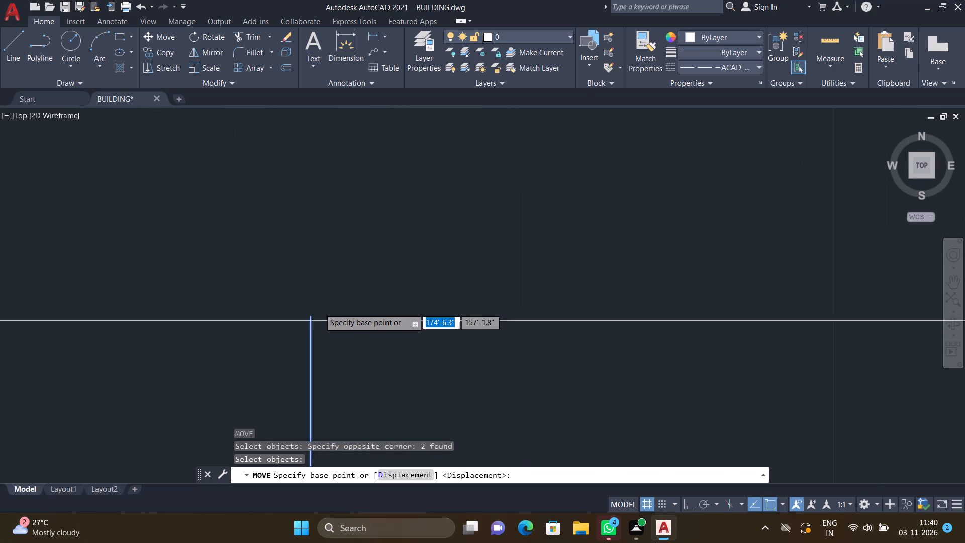
left_click(293, 329)
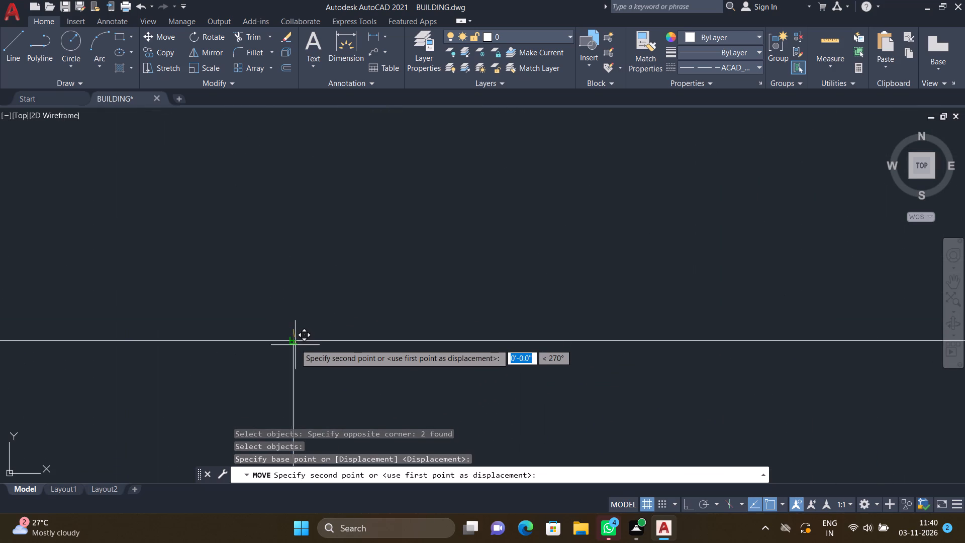
left_click(295, 341)
Extend the inner vertical line of the partition around the foyer's upper crossed box down to the partition's lower outer line.
scroll(347, 394, "down", 10)
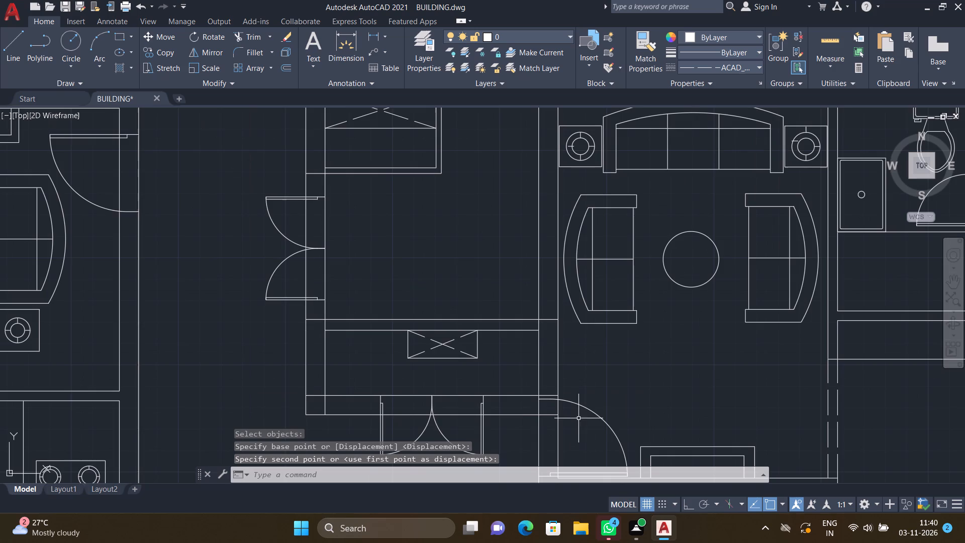
scroll(431, 392, "up", 4)
scroll(492, 417, "down", 5)
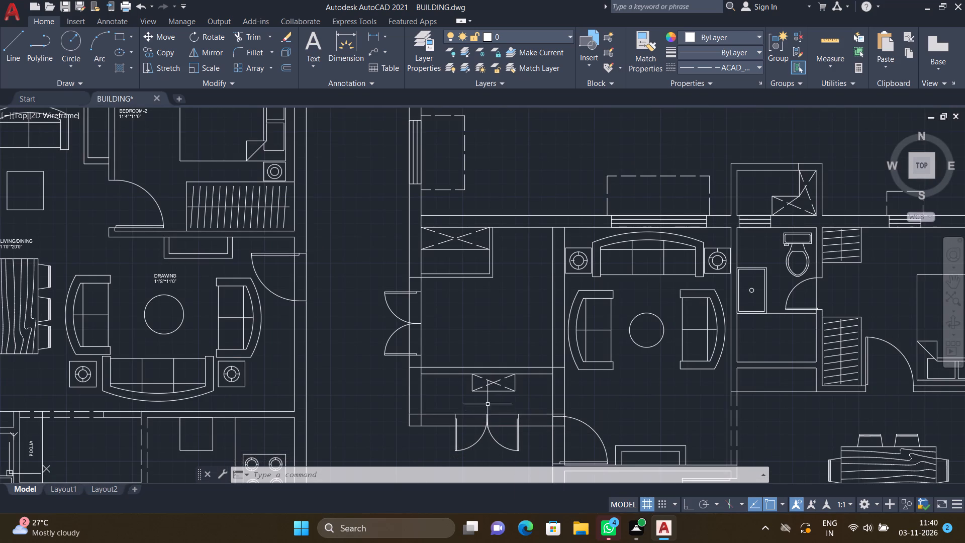
scroll(491, 379, "down", 1)
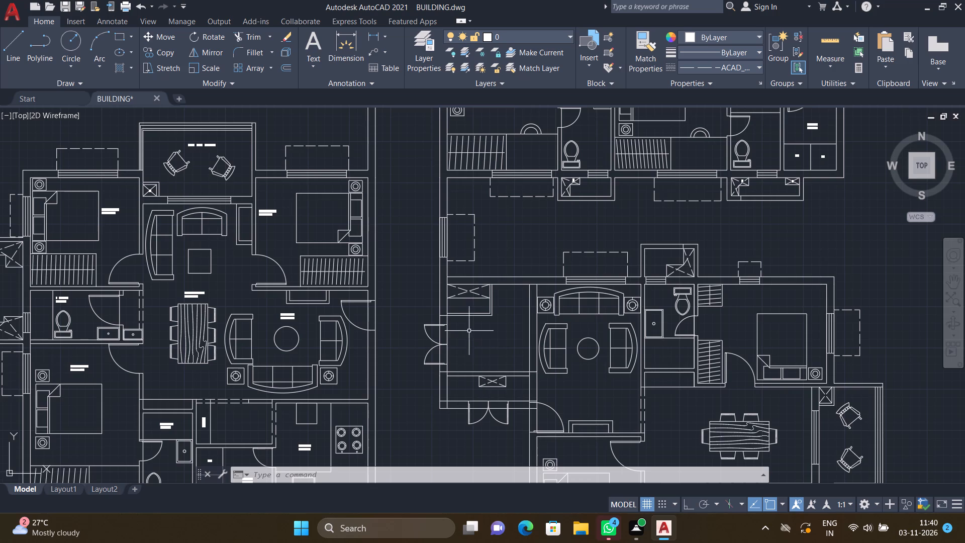
scroll(476, 314, "up", 3)
key("e")
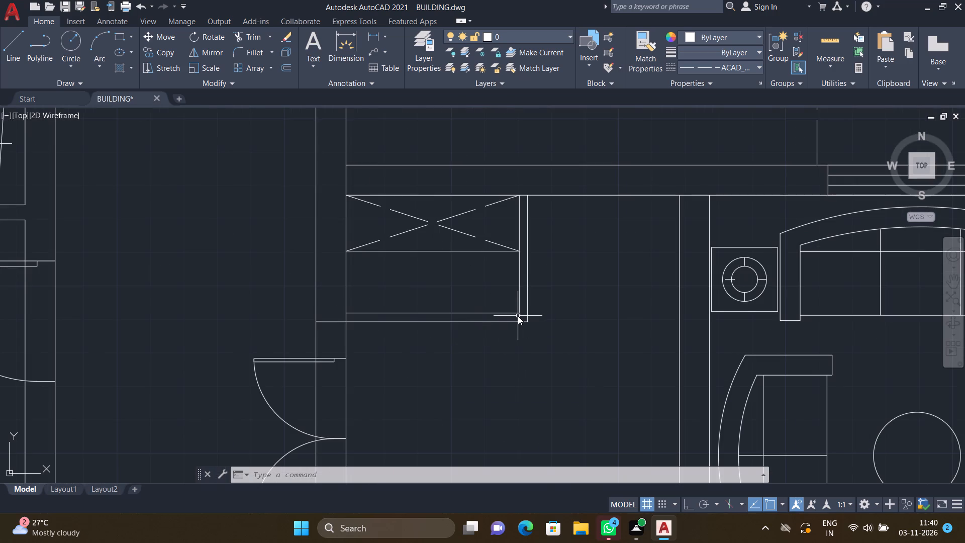
key("x")
key("Return")
scroll(517, 315, "up", 2)
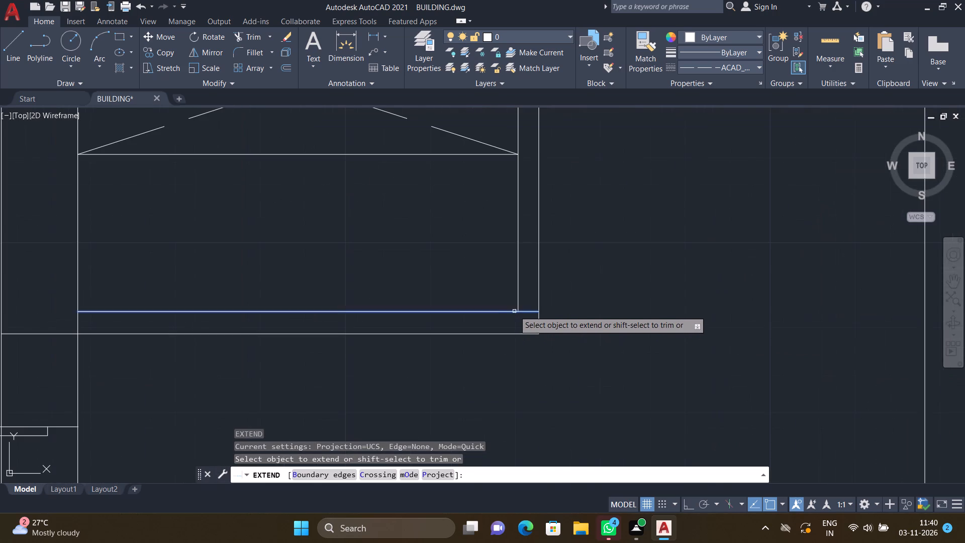
left_click(517, 305)
key("Return")
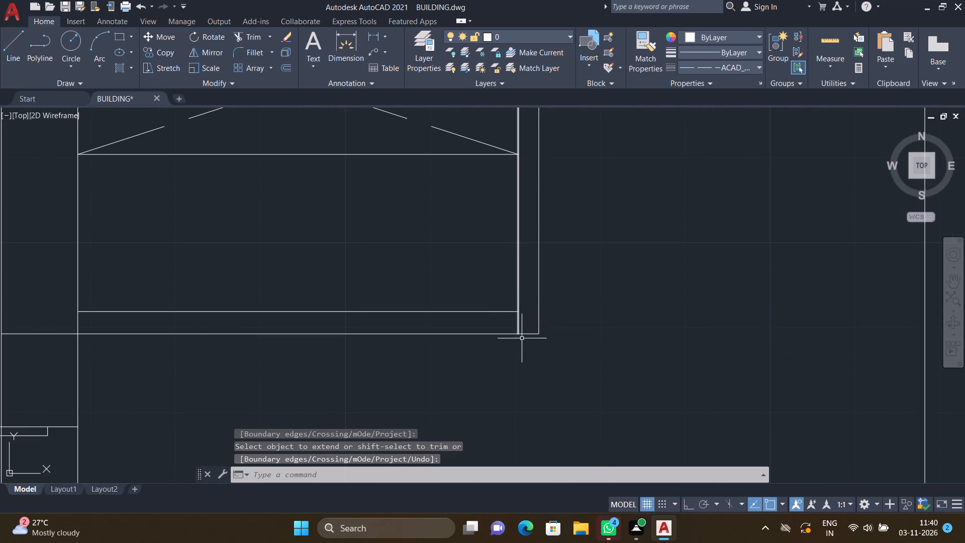
Add a two-line multiline text reading DRAWING and 10'6"*15'0" below the round table in the drawing room beside the double-door foyer.
scroll(506, 345, "down", 2)
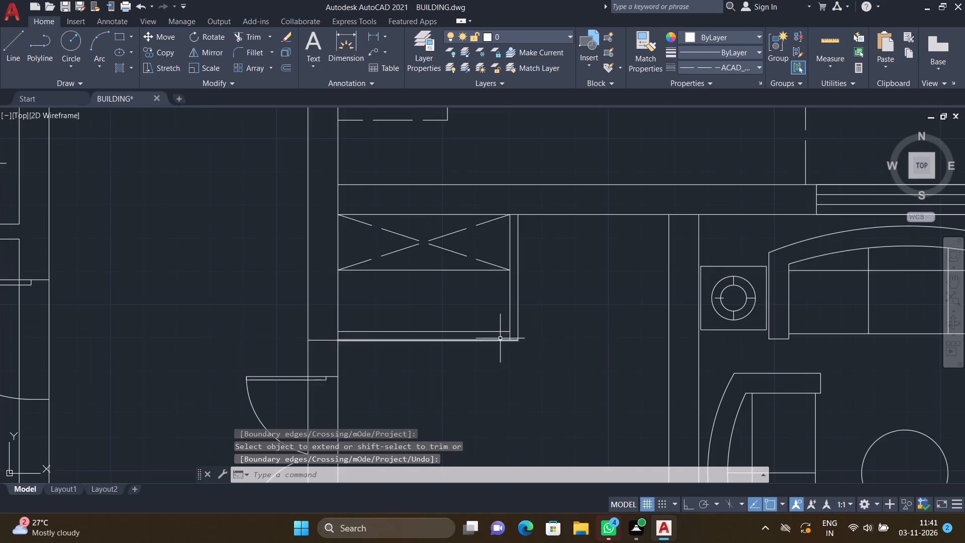
scroll(495, 336, "down", 3)
scroll(550, 341, "down", 1)
scroll(588, 403, "up", 2)
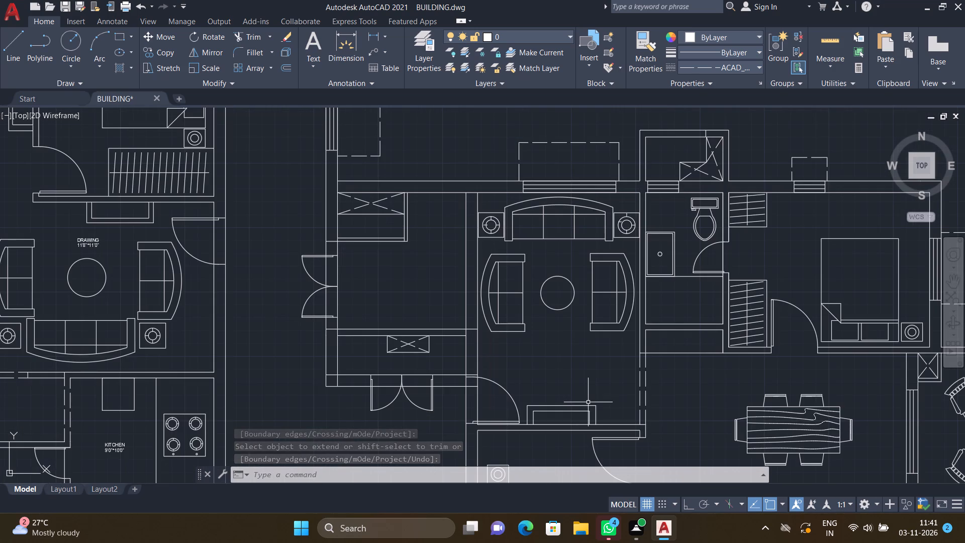
type("mt")
key("Return")
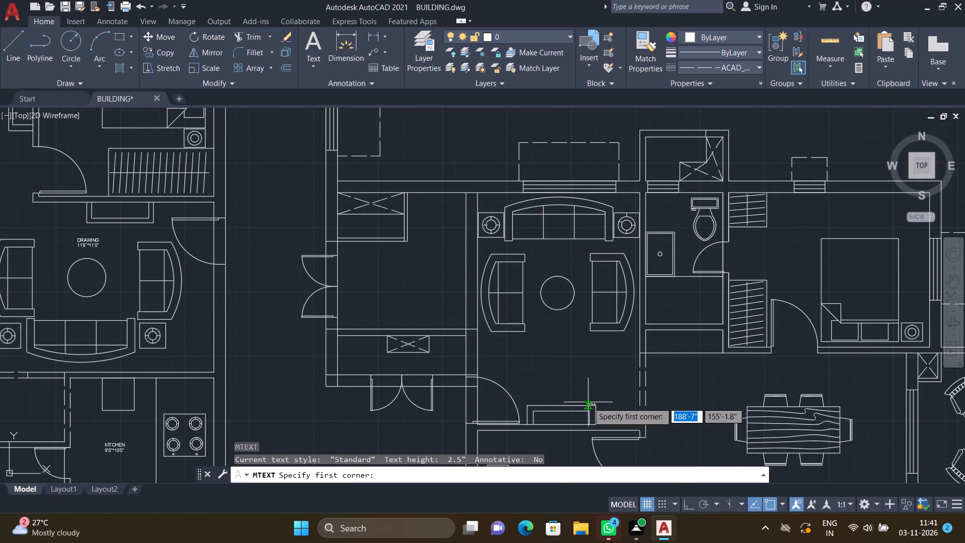
scroll(541, 359, "up", 3)
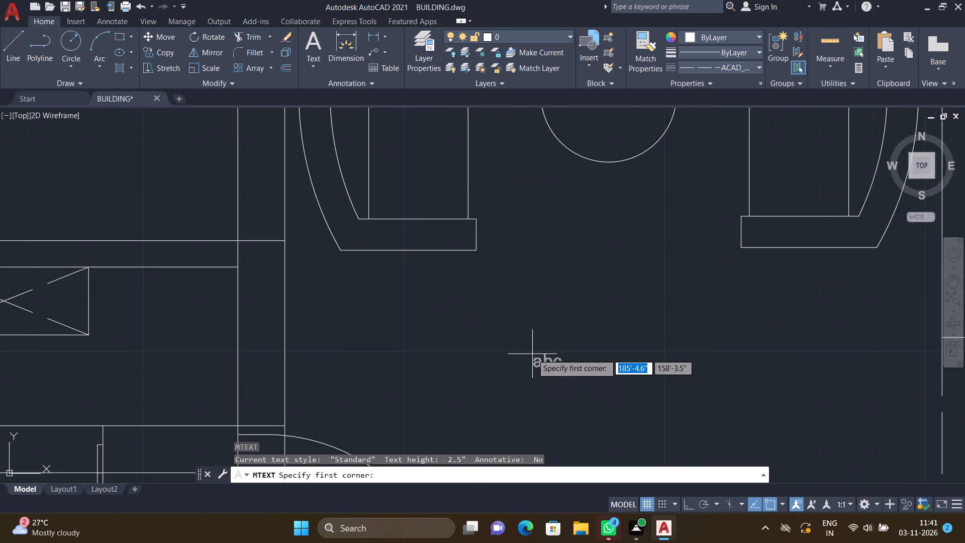
left_click(512, 296)
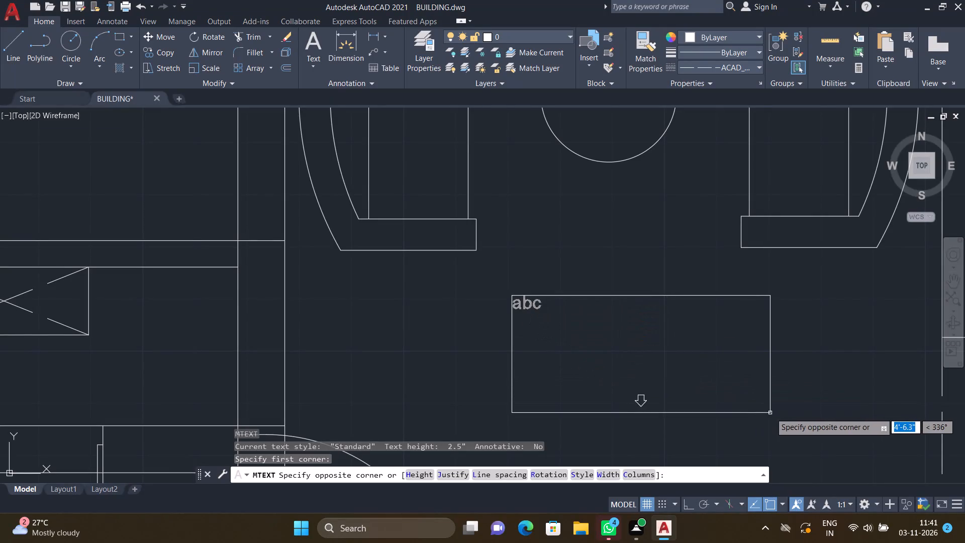
left_click(779, 411)
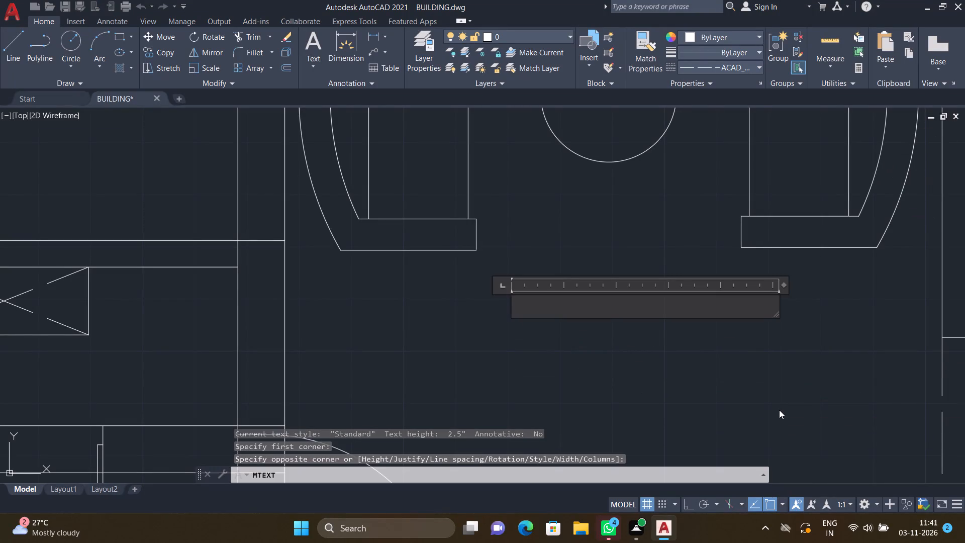
type("drawing")
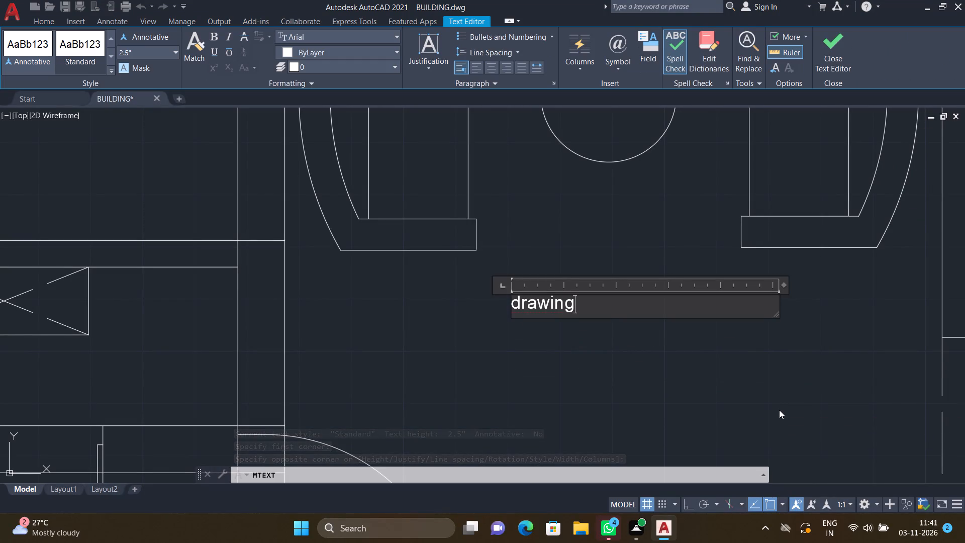
key("BackSpace")
key("BackSpace")
key("BackSpace")
key("BackSpace")
key("BackSpace")
key("BackSpace")
key("BackSpace")
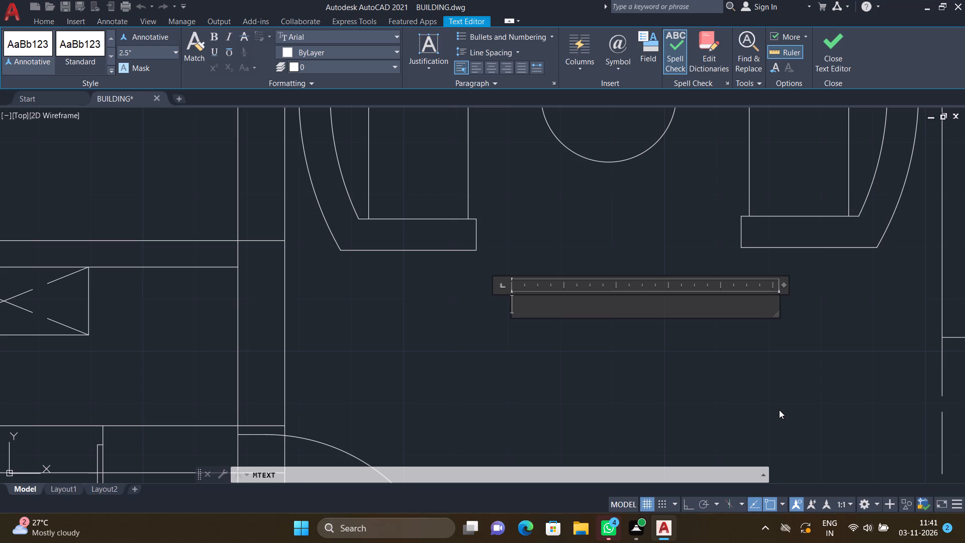
type("DRAWING")
key("Return")
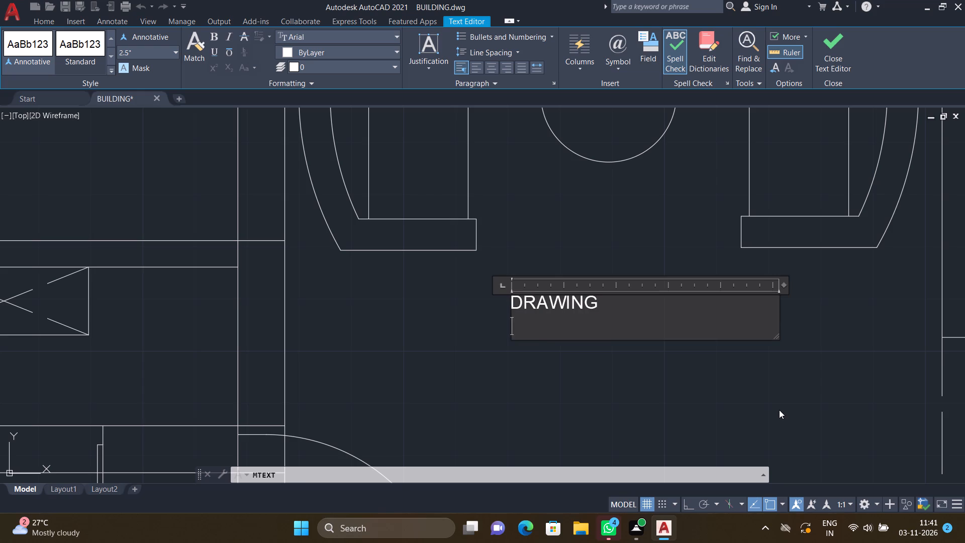
type("10'")
type("6\"*")
type("15'")
type("0\"")
key("Return")
key("Escape")
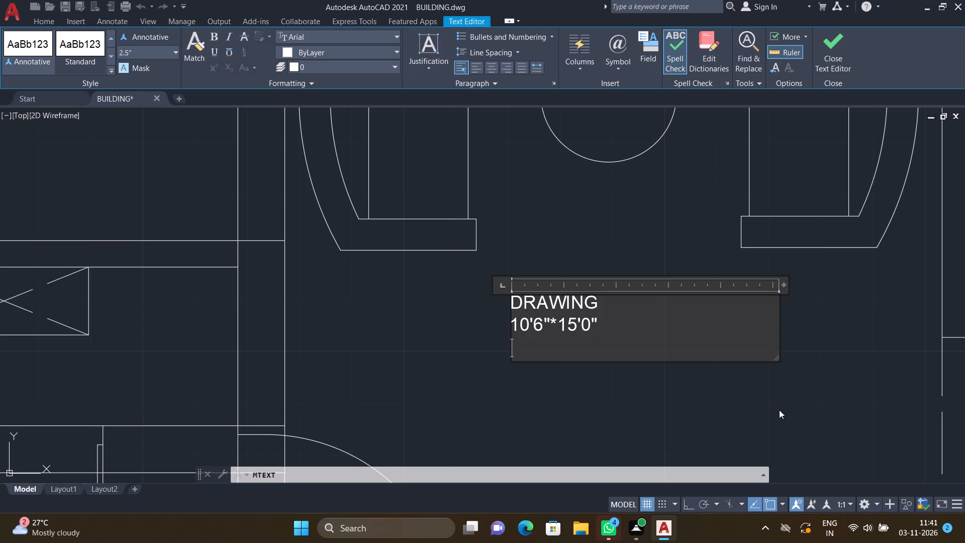
left_click(508, 259)
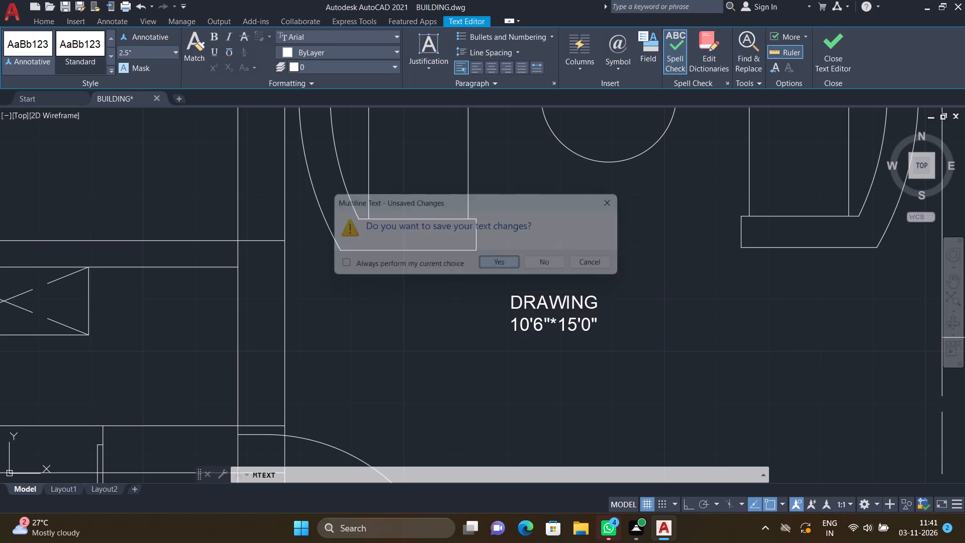
Move the new DRAWING label about 9" to the right, towards the middle of the room.
key("m")
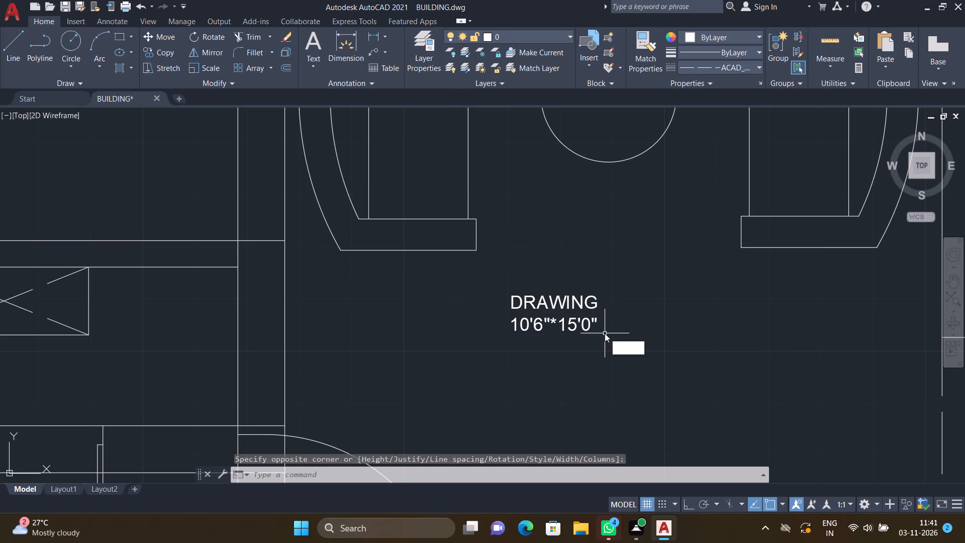
key("Return")
left_click_drag(625, 358, 607, 346)
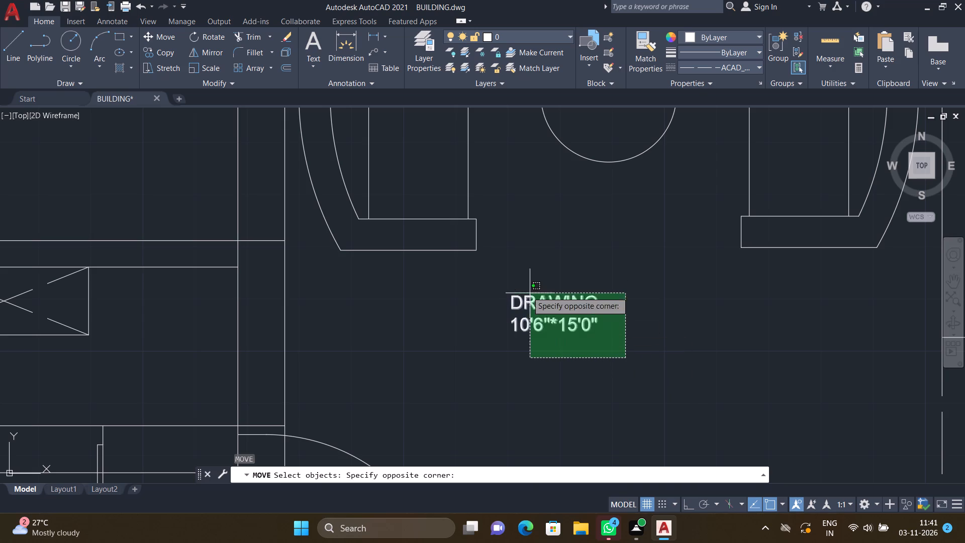
left_click(495, 278)
key("Return")
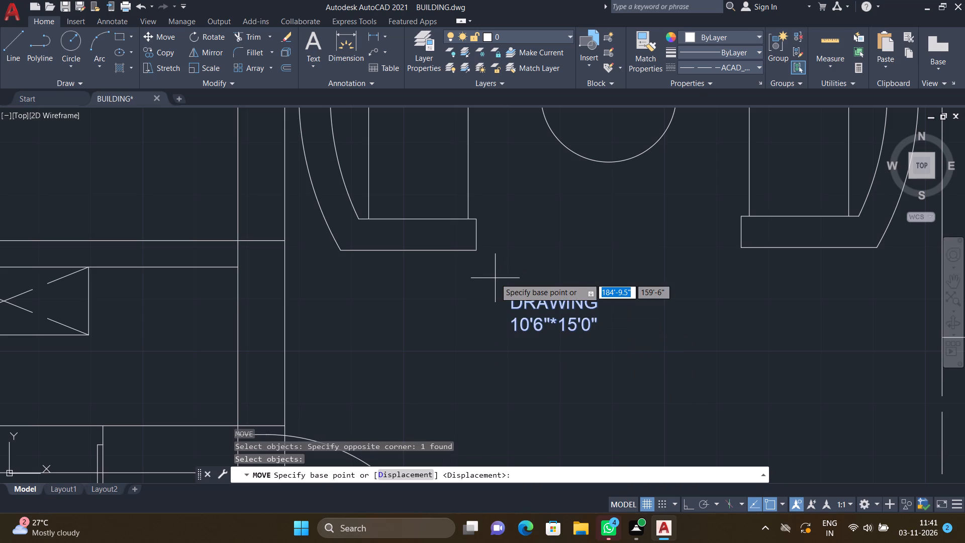
scroll(502, 291, "up", 1)
left_click_drag(513, 298, 521, 301)
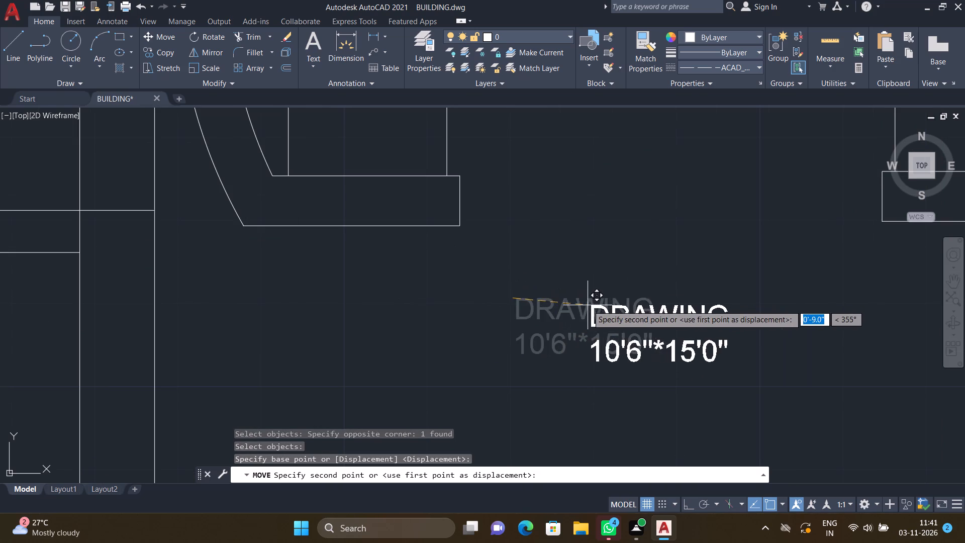
left_click(588, 305)
Add the multiline text CWS in the space just below the foyer's upper crossed box.
scroll(607, 322, "down", 5)
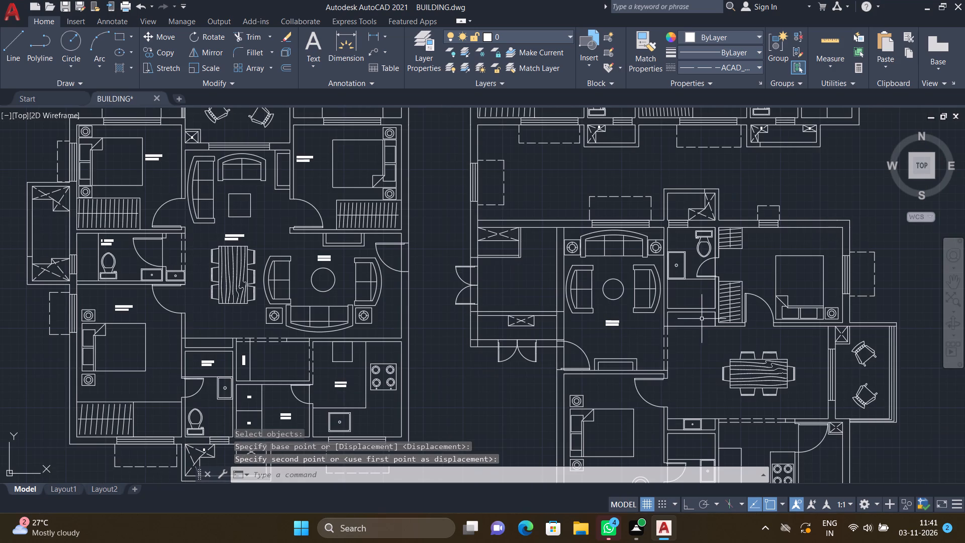
scroll(497, 243, "up", 3)
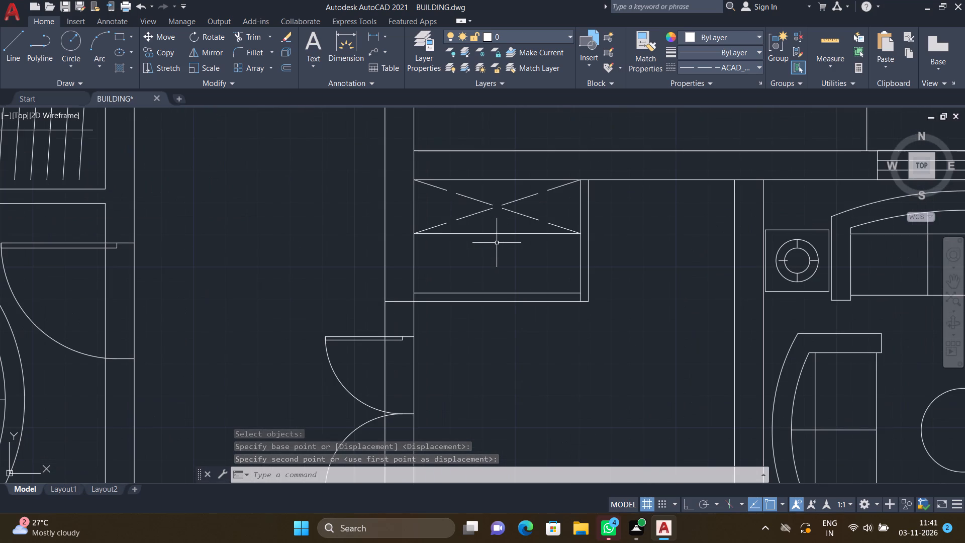
type("MT")
key("Return")
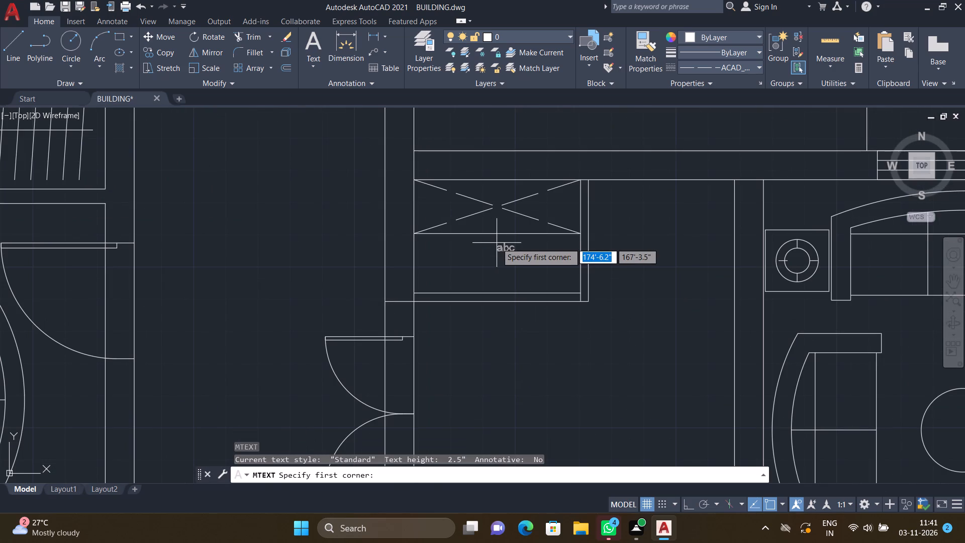
scroll(463, 258, "up", 2)
left_click(456, 228)
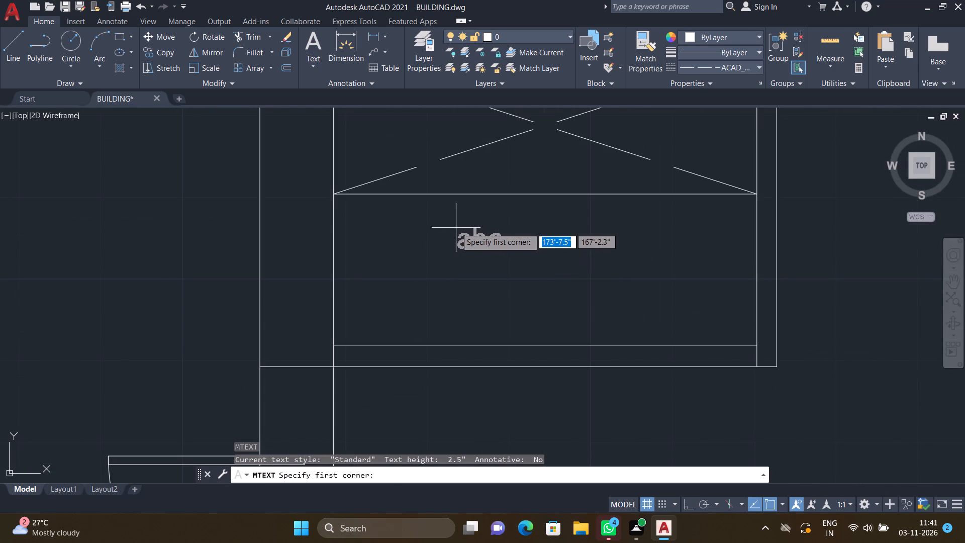
left_click(680, 309)
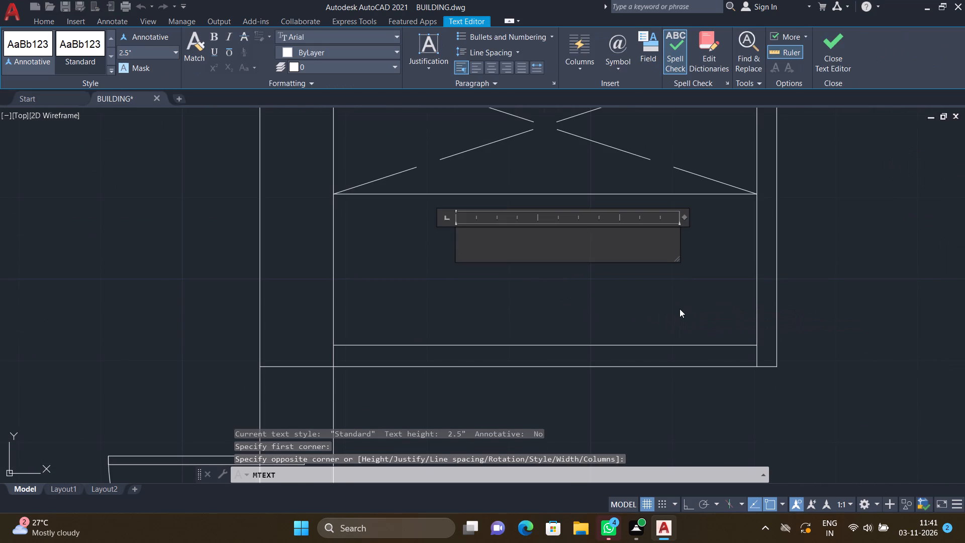
type("CWS")
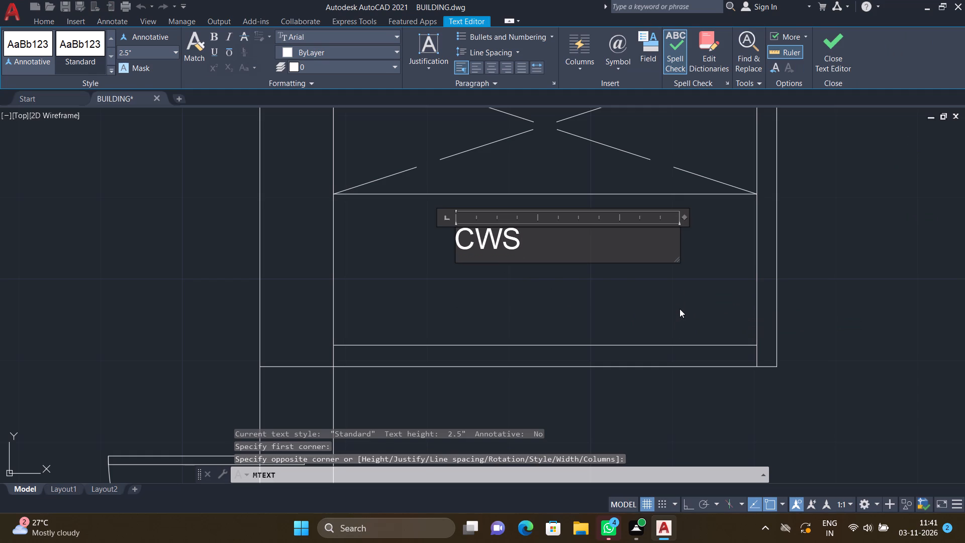
key("Return")
key("Escape")
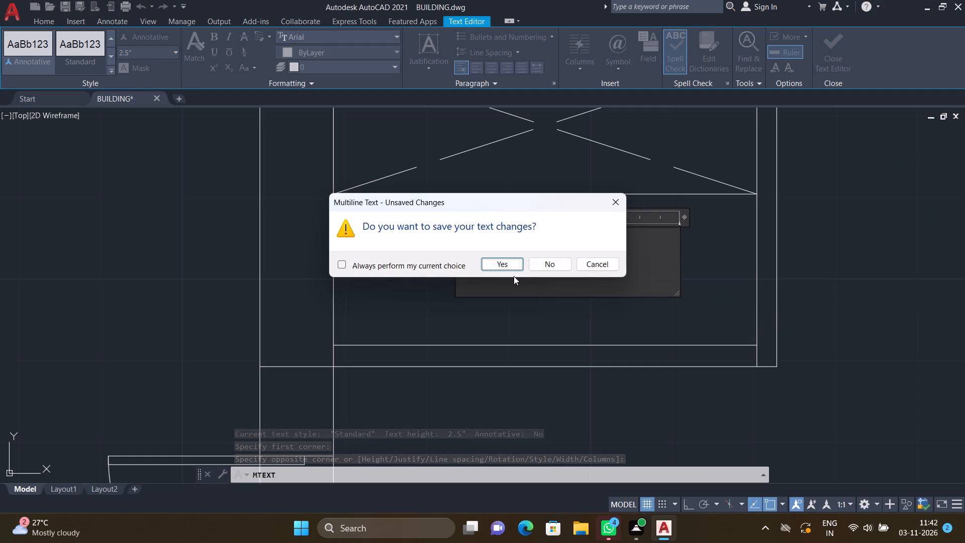
left_click(502, 263)
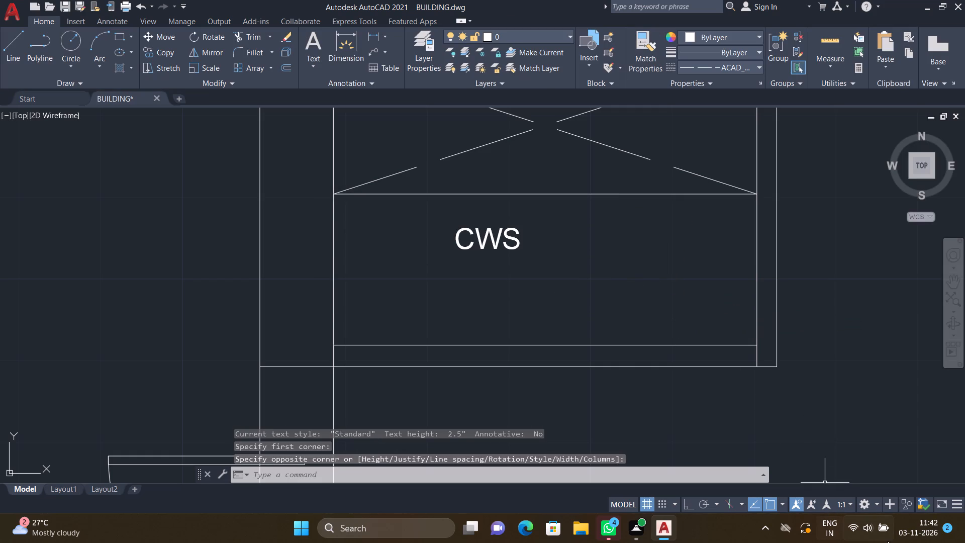
Add the multiline text D at the centre of the foyer's upper crossed box, where its diagonals meet.
scroll(514, 389, "down", 1)
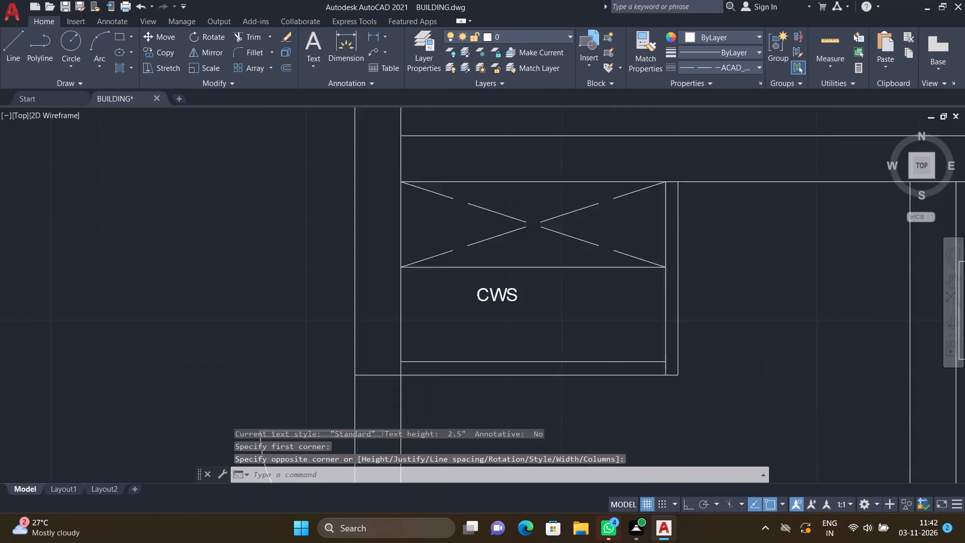
scroll(509, 382, "down", 2)
scroll(526, 308, "up", 3)
type("MT")
key("Return")
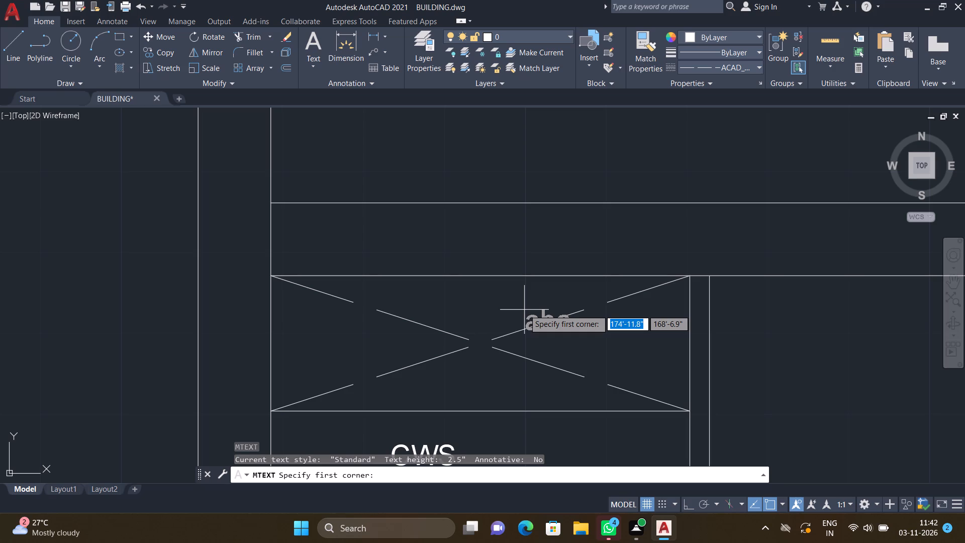
scroll(503, 336, "up", 2)
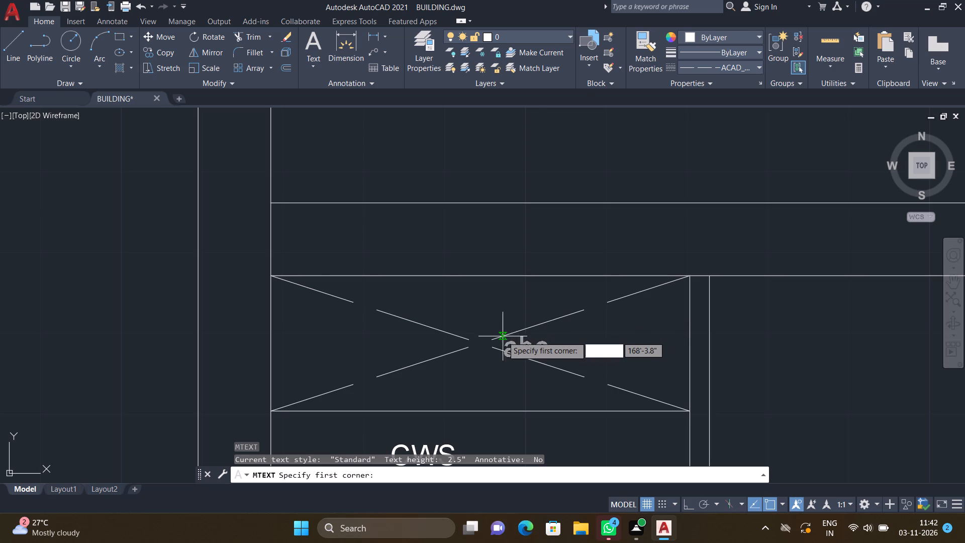
scroll(425, 361, "up", 3)
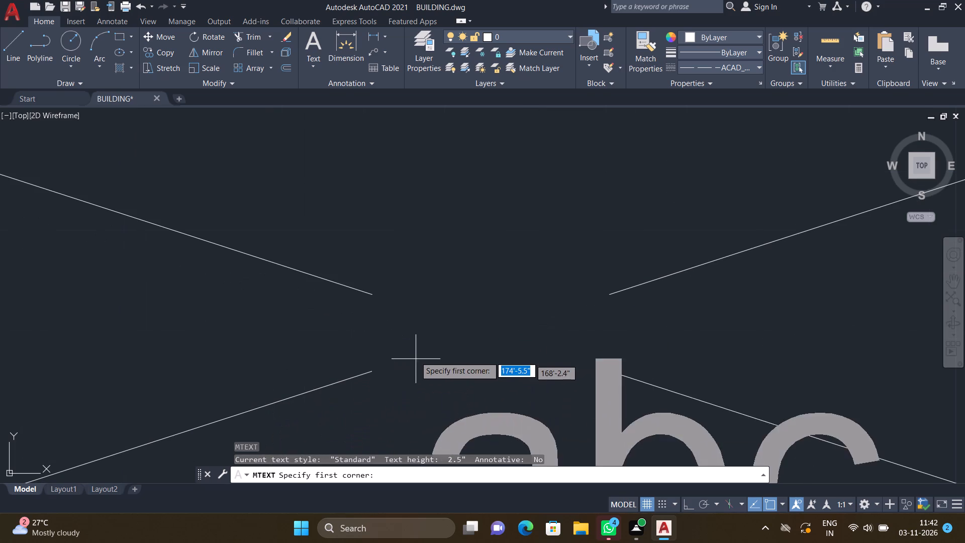
left_click_drag(398, 283, 402, 291)
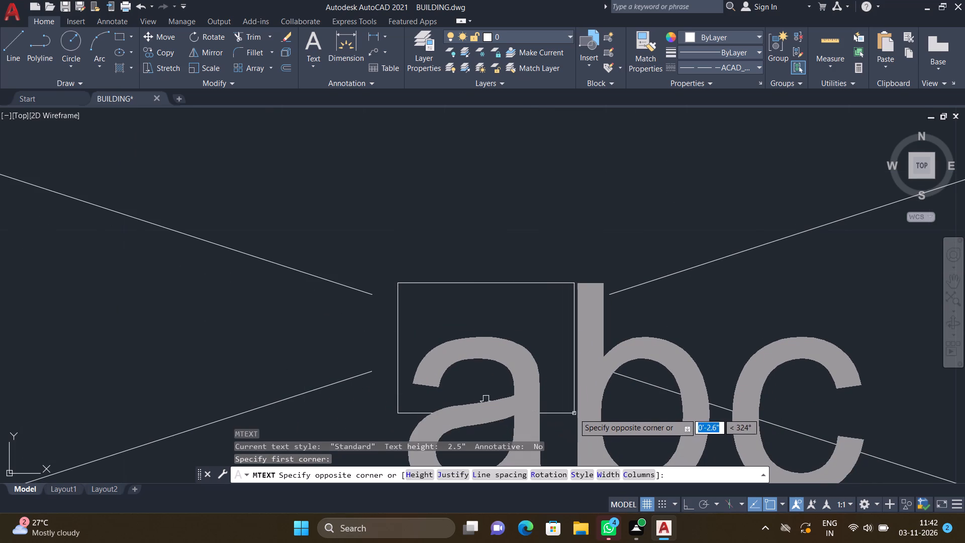
left_click(574, 413)
key("d")
key("Return")
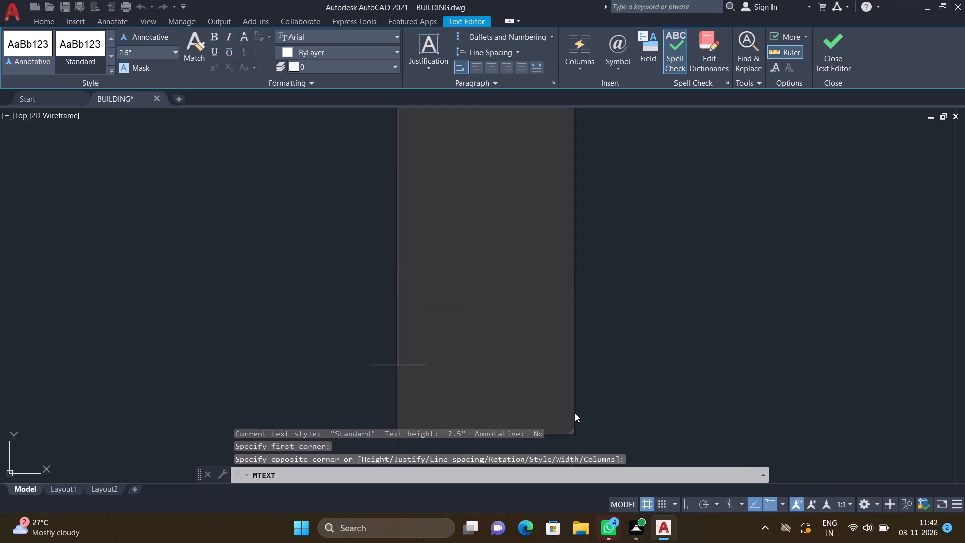
key("Escape")
left_click(509, 263)
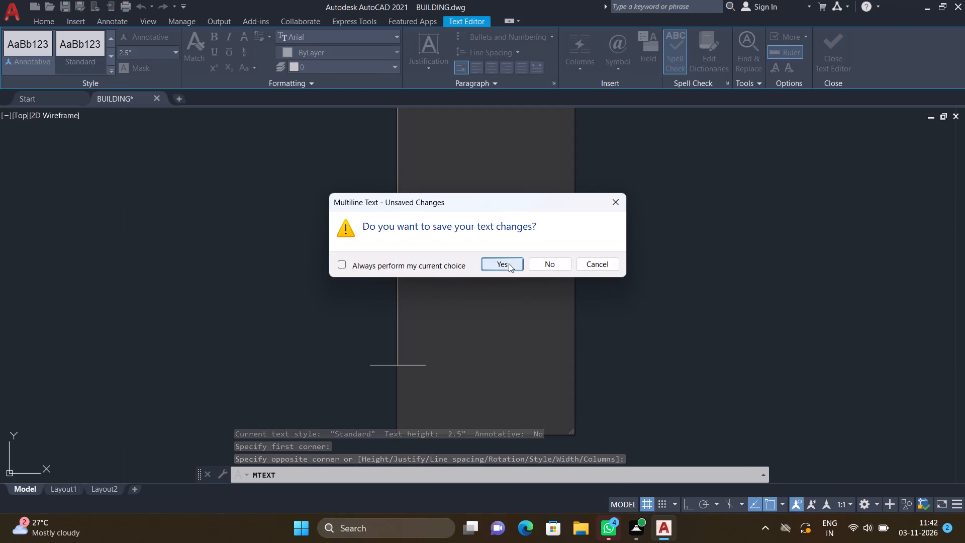
Add the multiline text D at the centre of the lower crossed duct box above the foyer's bottom double door.
scroll(509, 265, "down", 9)
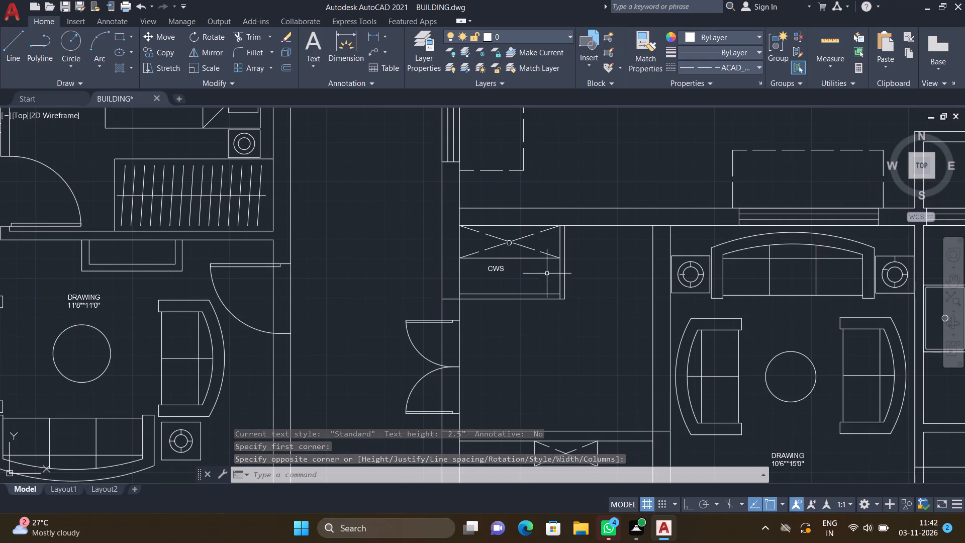
scroll(561, 318, "down", 3)
scroll(565, 368, "up", 5)
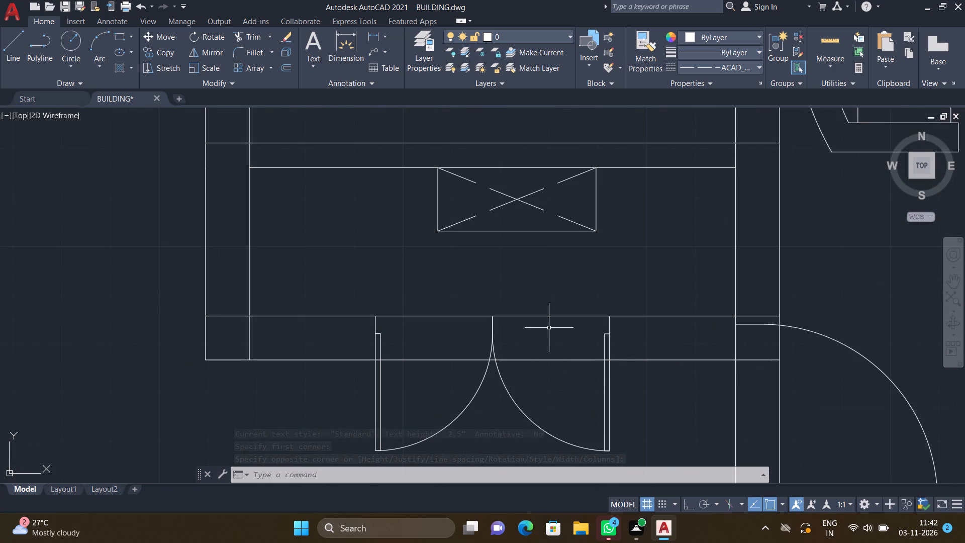
scroll(512, 191, "up", 3)
type("MT")
key("Return")
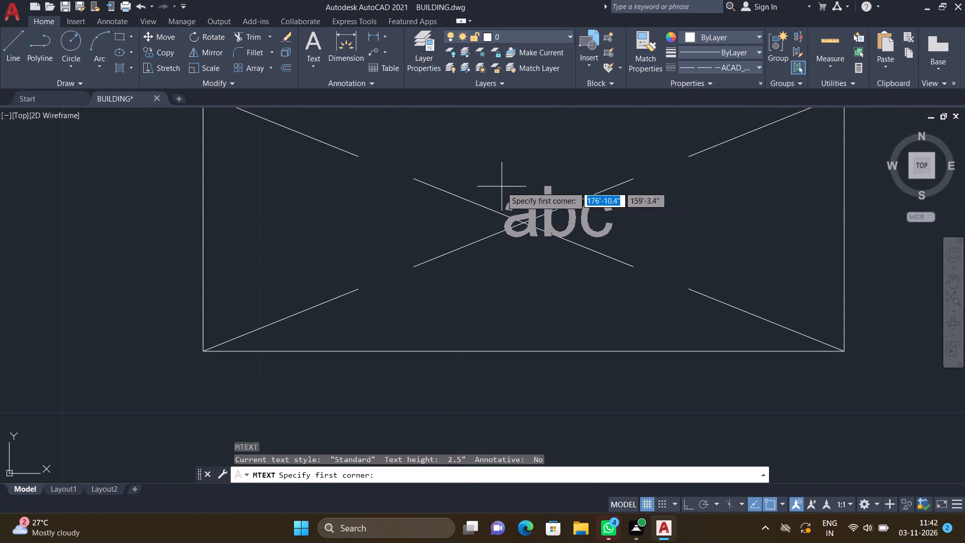
scroll(496, 177, "up", 2)
left_click_drag(501, 210, 506, 212)
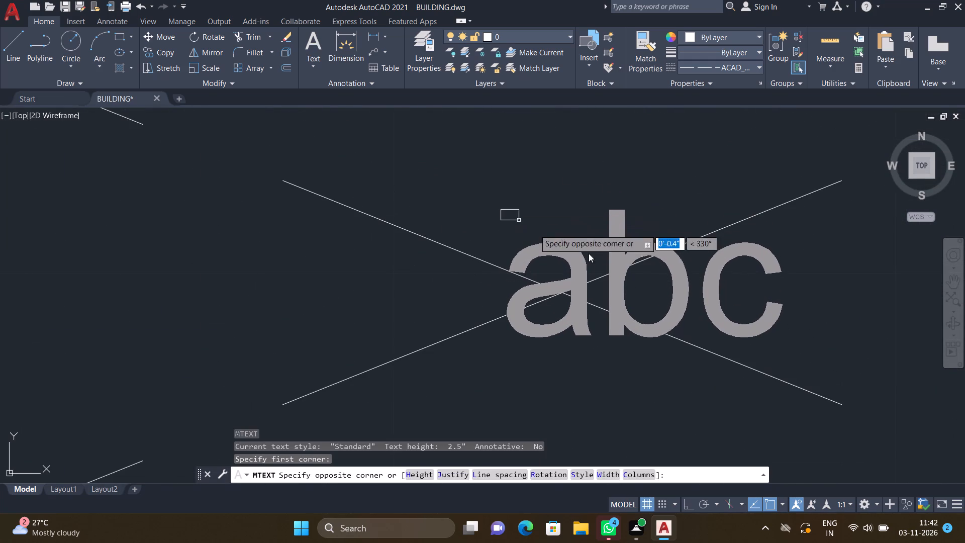
left_click(626, 253)
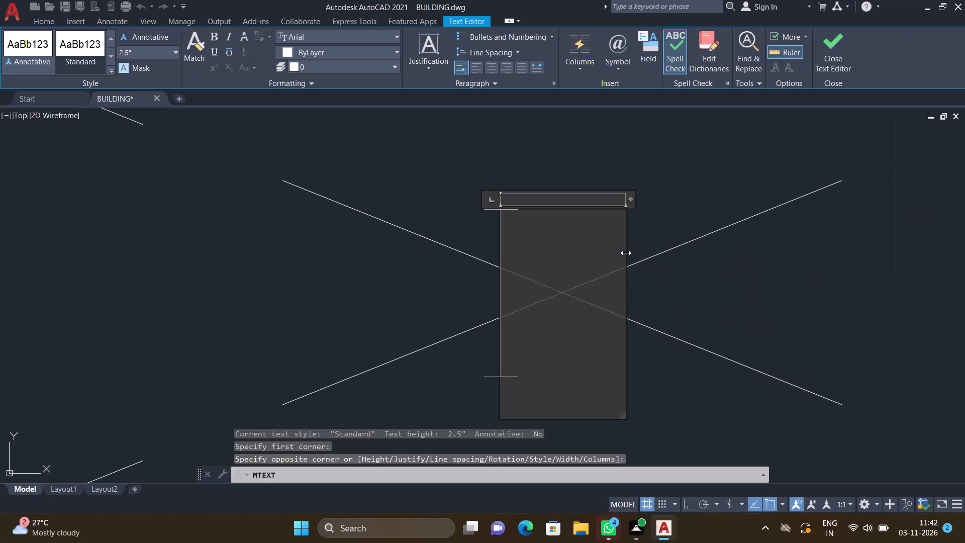
key("d")
key("Return")
key("Escape")
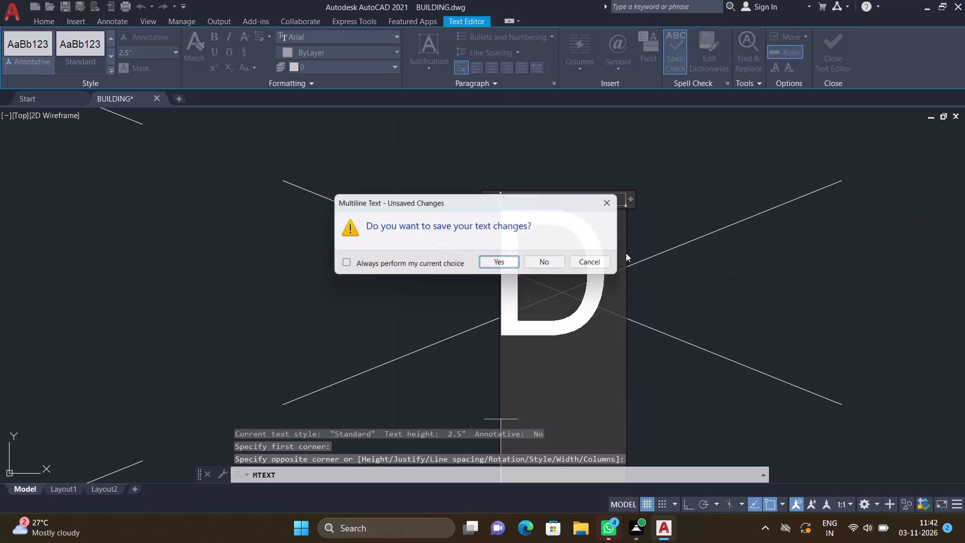
left_click(501, 264)
Move the new D label about 1.4" up and slightly right, just above the crossing of the box's diagonals.
scroll(609, 207, "down", 3)
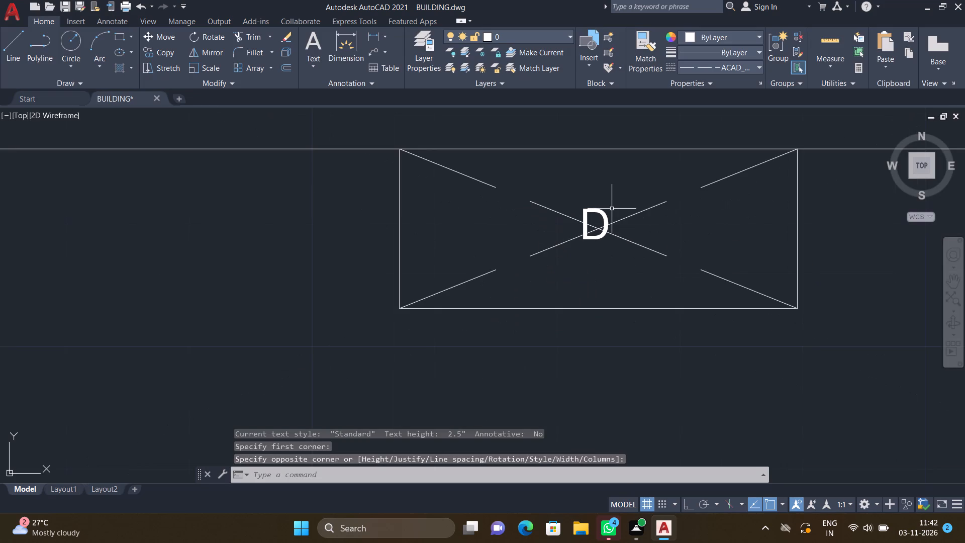
scroll(613, 209, "up", 3)
key("m")
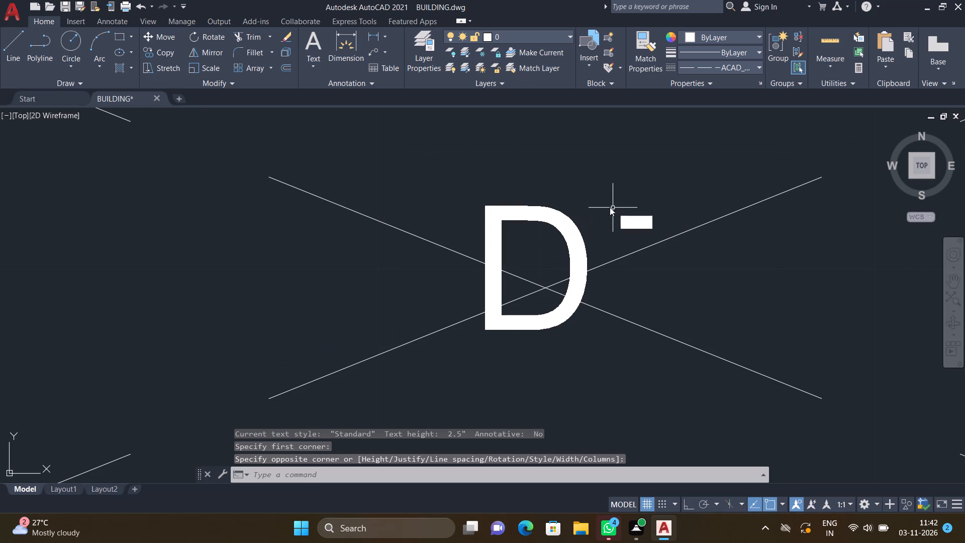
key("Return")
left_click(591, 230)
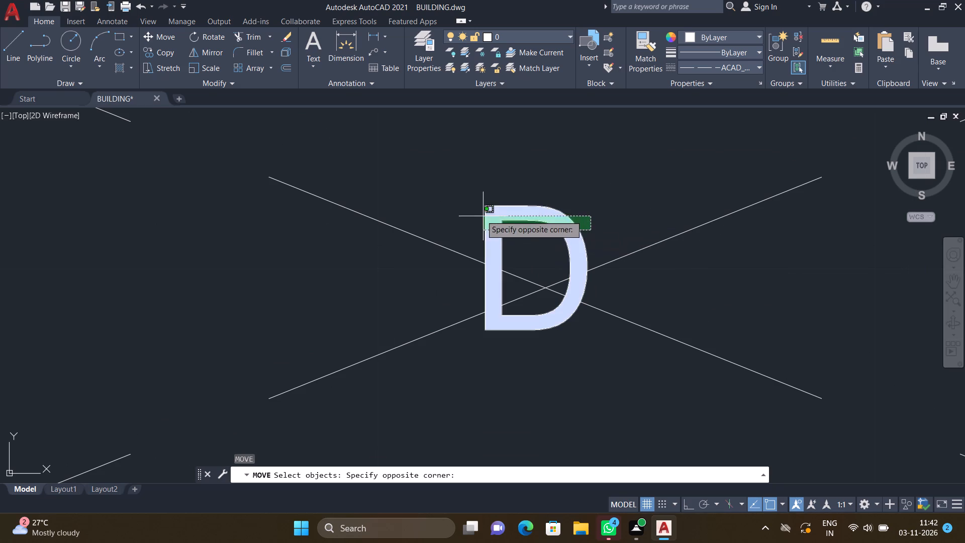
left_click(465, 201)
key("Return")
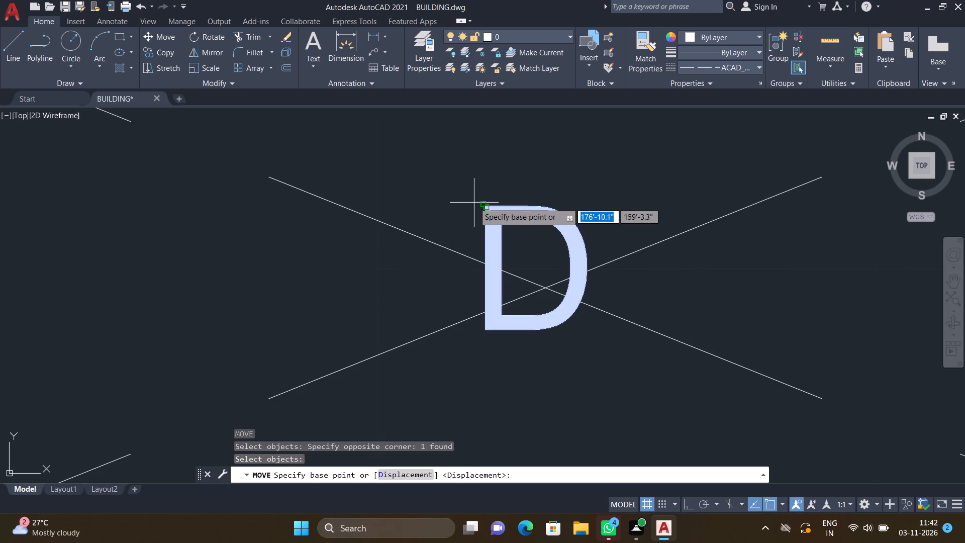
left_click(486, 206)
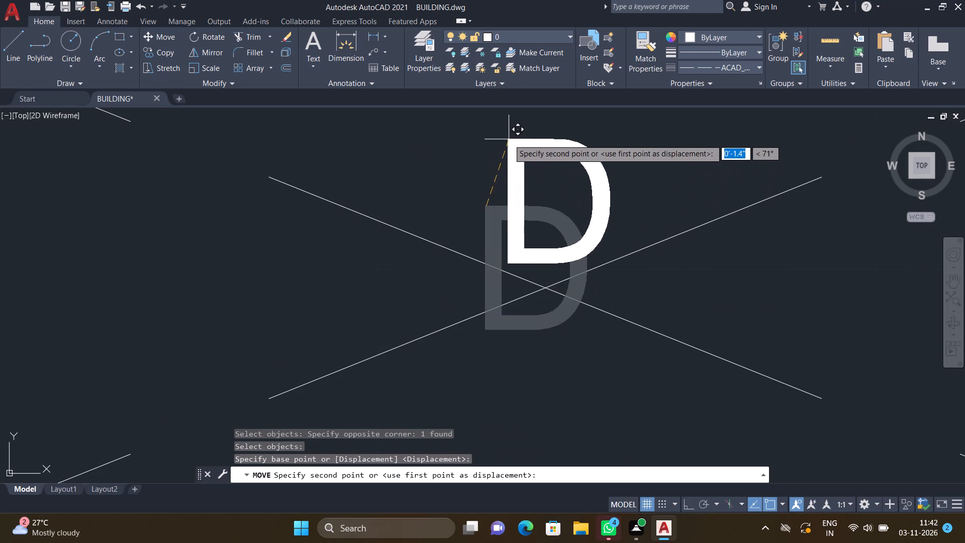
left_click(509, 139)
Add a two-line multiline text reading FIRE and SHAFT just below the lower crossed duct box.
scroll(526, 203, "down", 5)
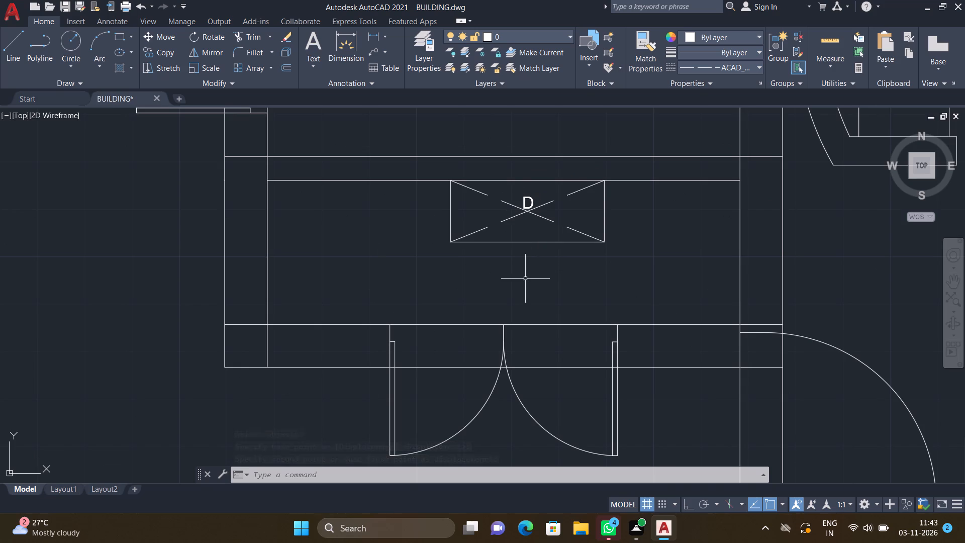
type("MT")
key("Return")
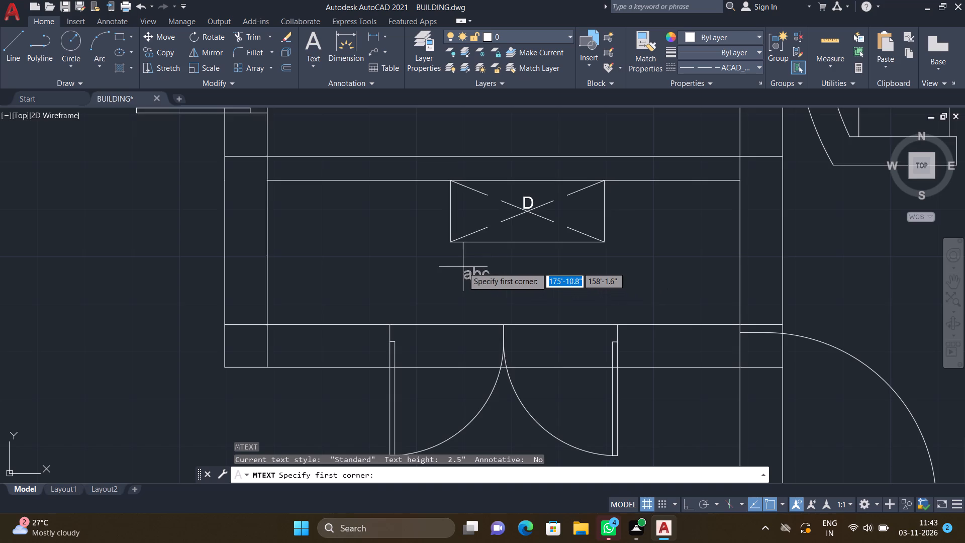
scroll(459, 263, "up", 2)
left_click_drag(456, 239, 460, 244)
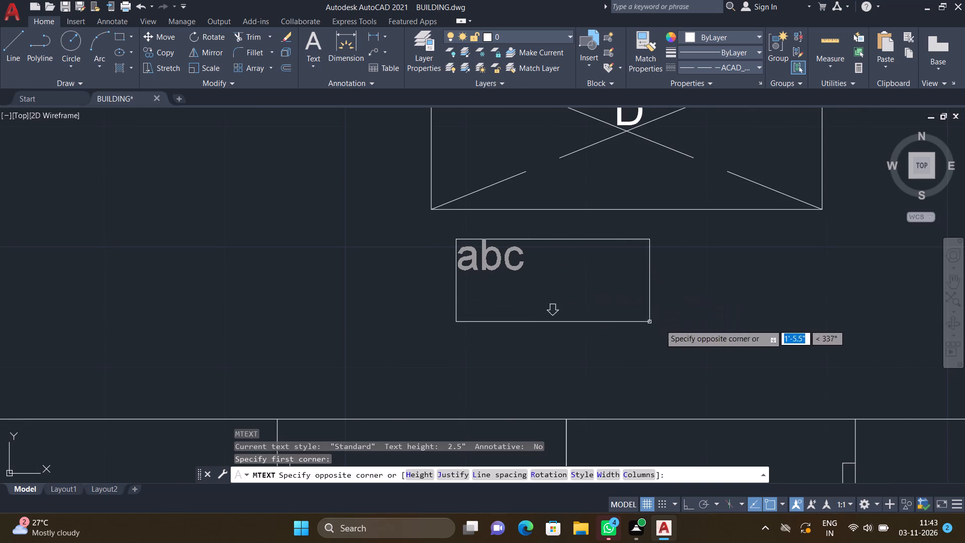
left_click(849, 371)
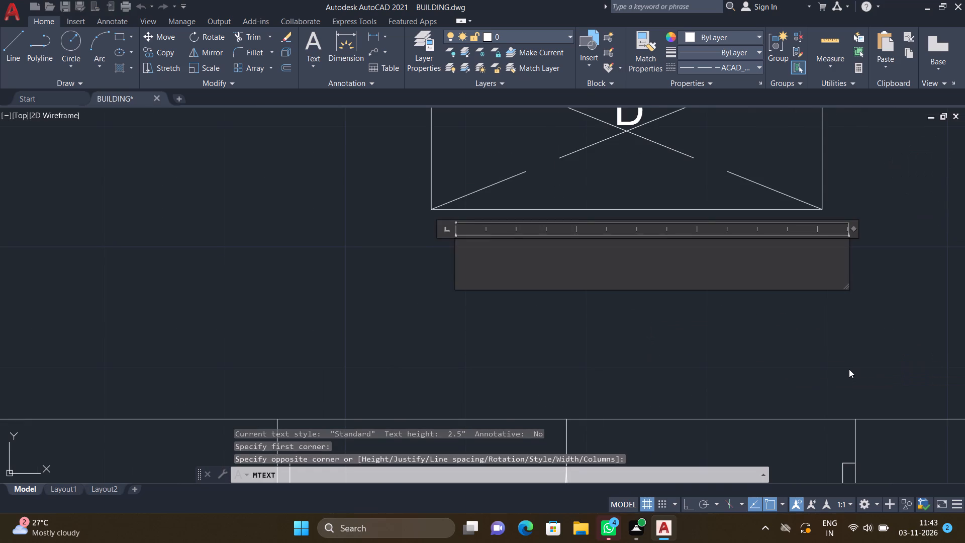
type("FIRE")
key("Return")
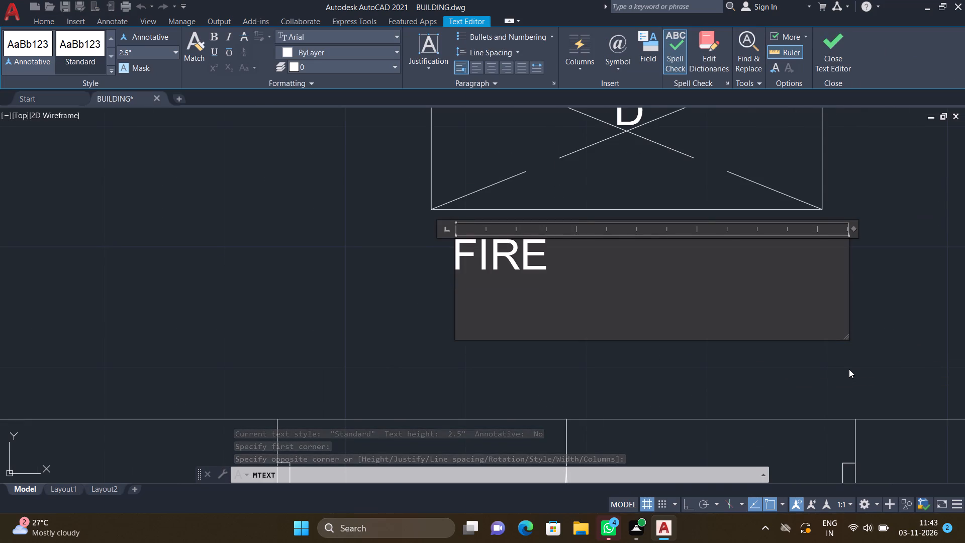
key("s")
type("HAFT")
key("Return")
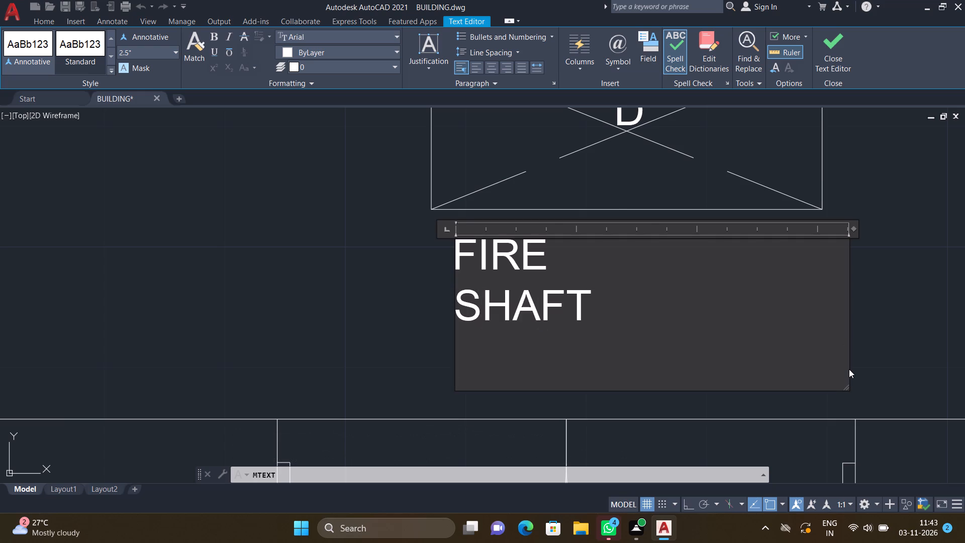
key("Escape")
left_click(483, 267)
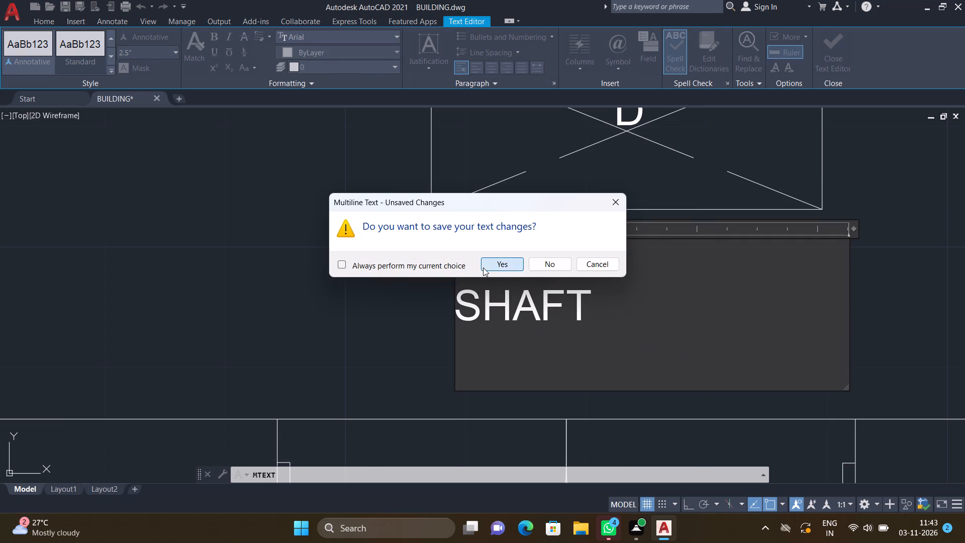
Move the FIRE SHAFT label to the right so it sits centrally under the crossed duct box.
key("m")
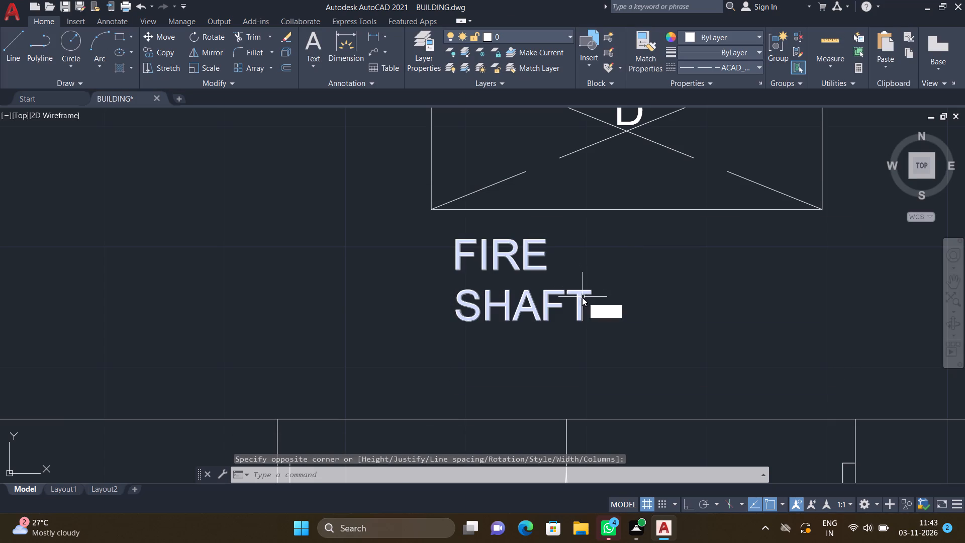
key("Return")
left_click_drag(598, 334, 586, 326)
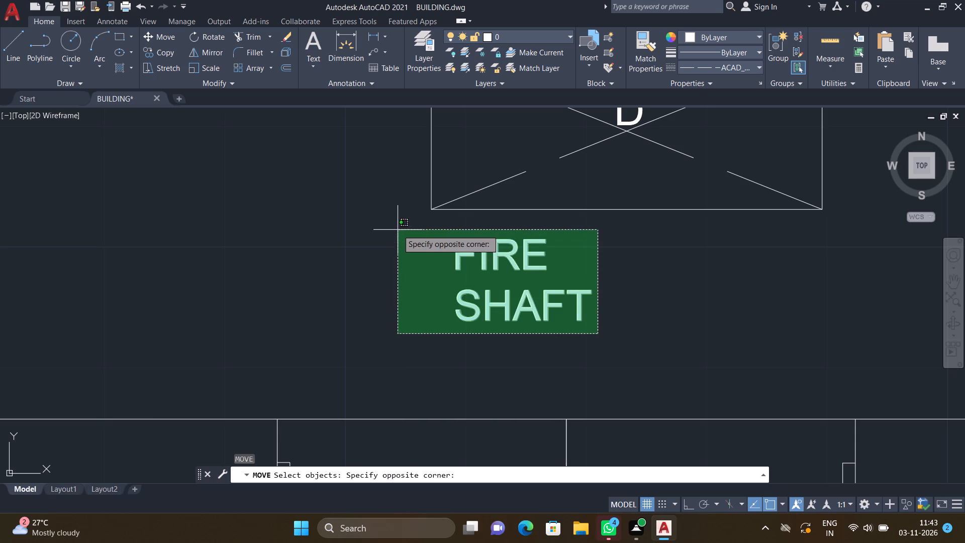
double_click(398, 230)
key("Return")
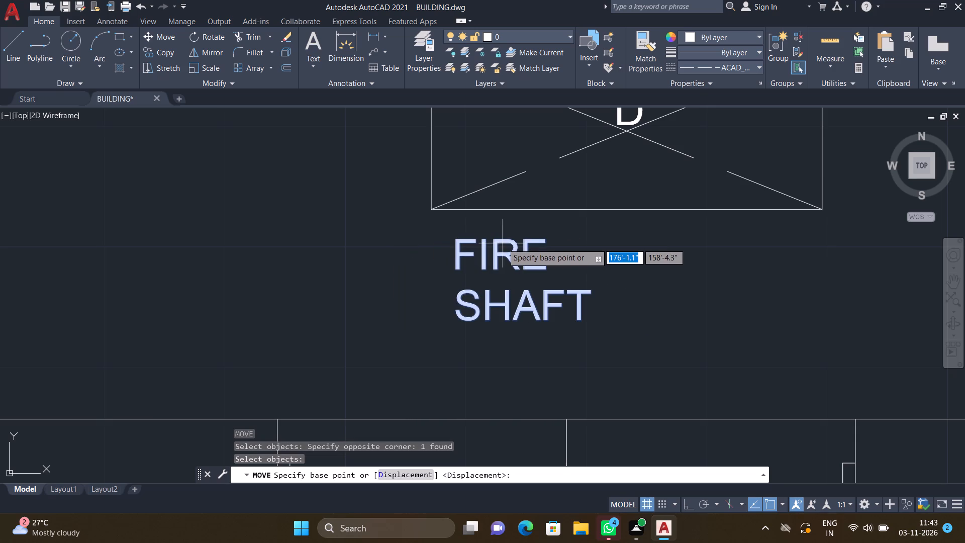
left_click(503, 240)
left_click(629, 243)
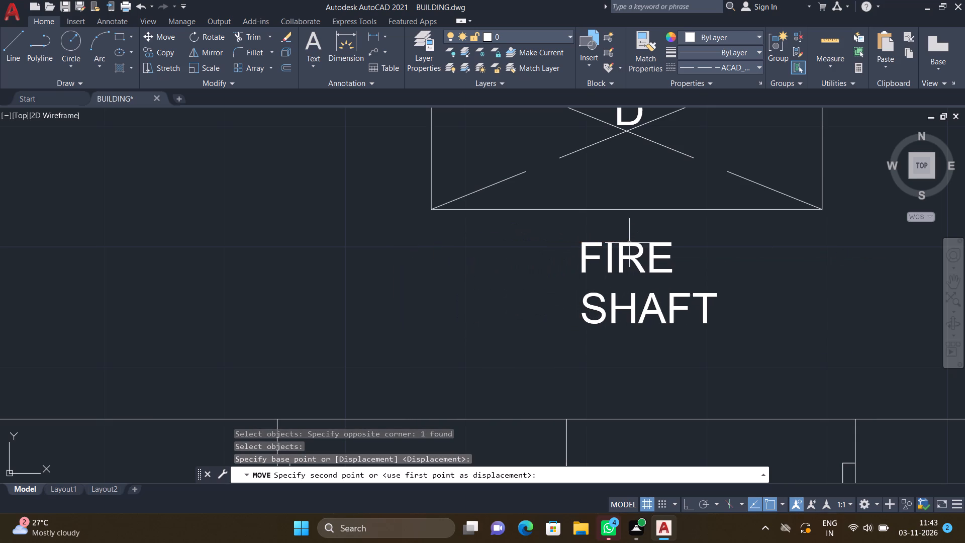
Move the vertical 6'6" WIDE CORRIDOR label about 12' down the corridor, level with the wardrobe of the 11'6"*16'0" M.BEDROOM.
scroll(594, 302, "down", 1)
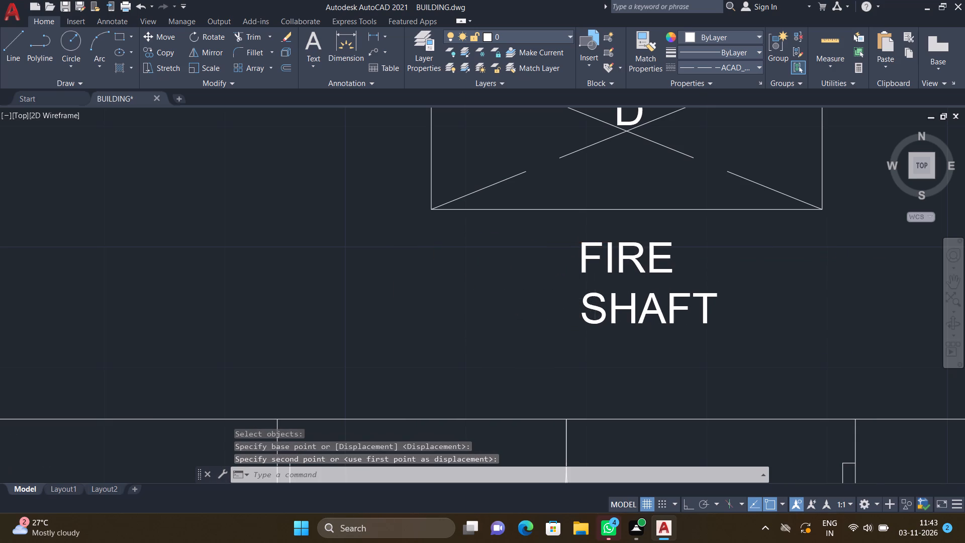
scroll(593, 303, "down", 4)
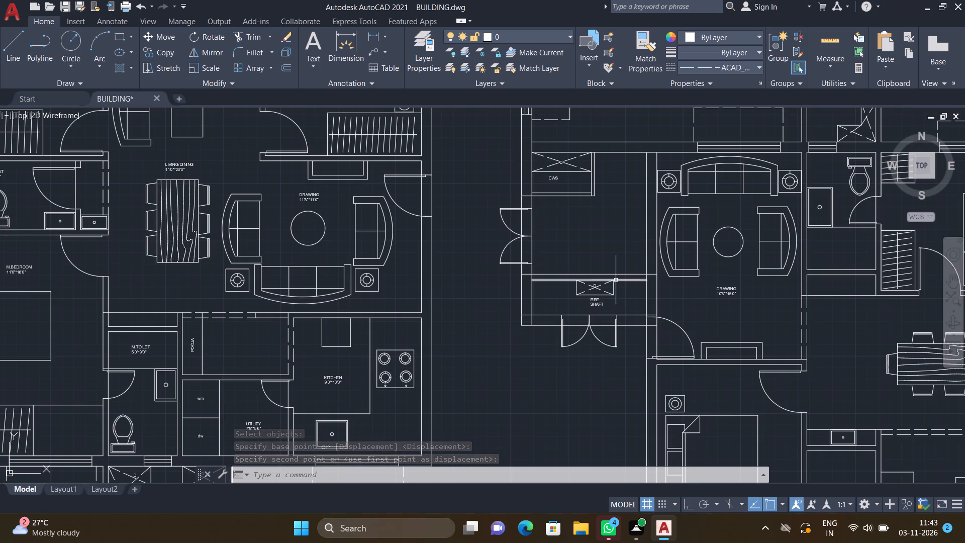
scroll(614, 277, "down", 2)
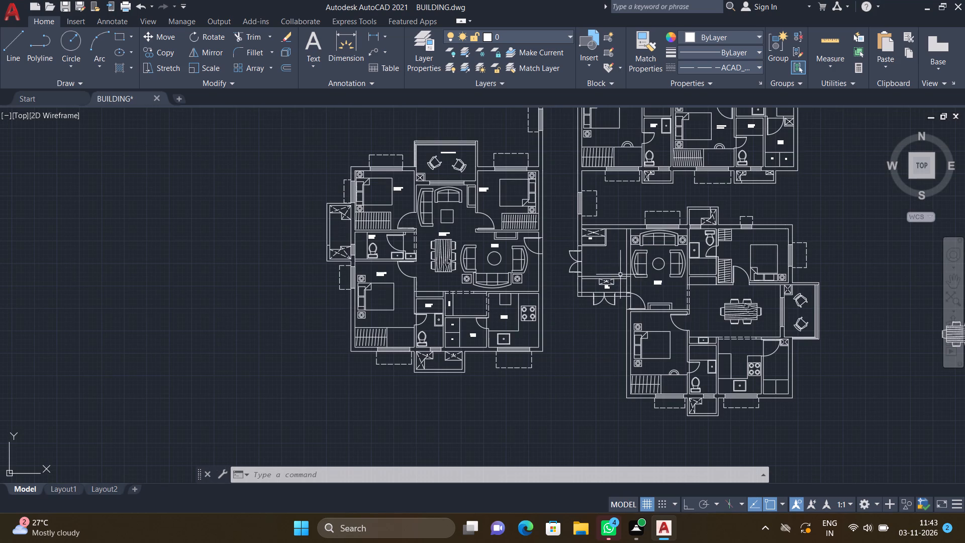
scroll(544, 244, "up", 3)
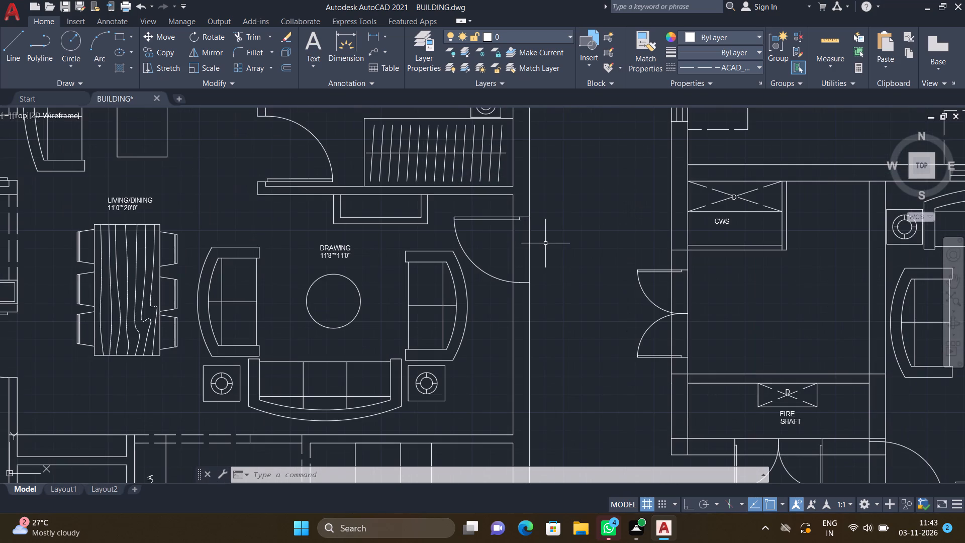
scroll(554, 218, "down", 3)
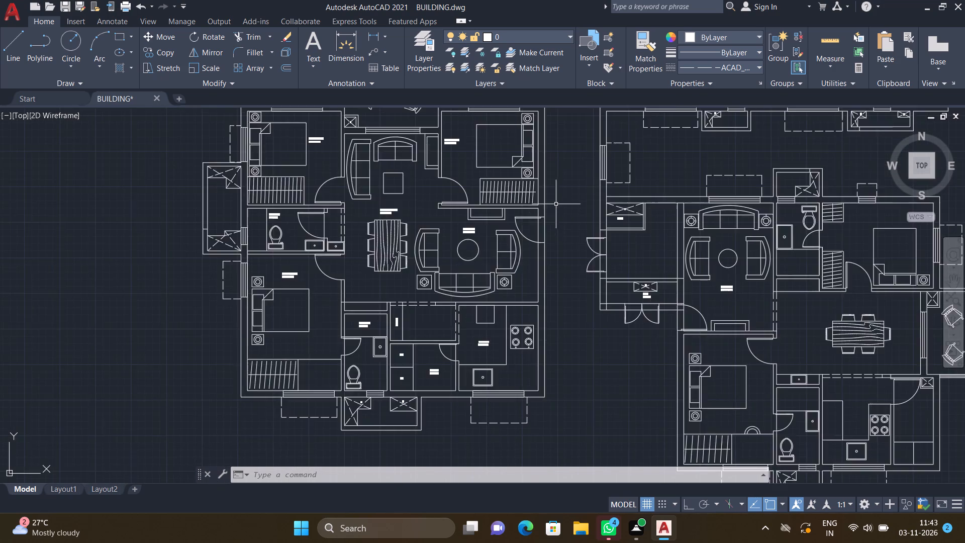
scroll(556, 201, "down", 2)
scroll(553, 117, "up", 5)
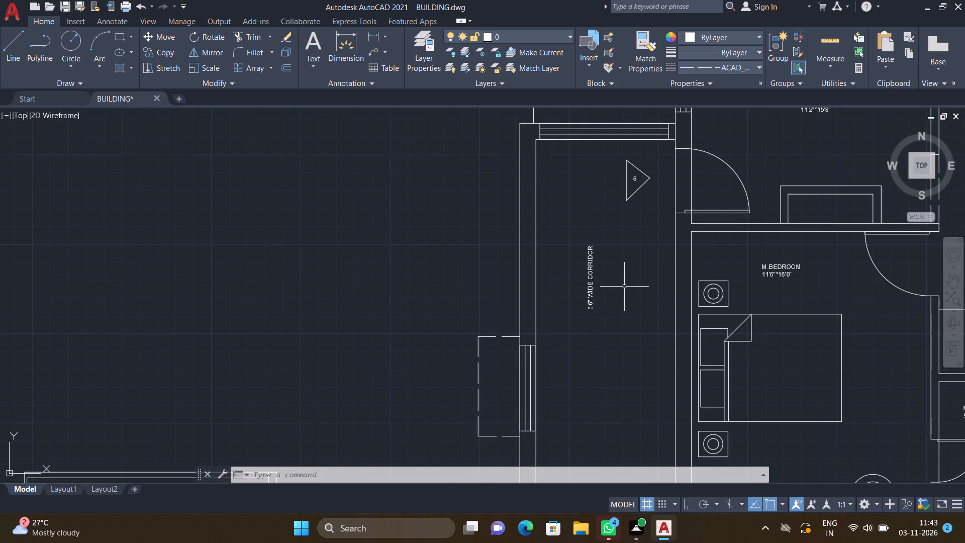
key("m")
key("Return")
left_click(603, 324)
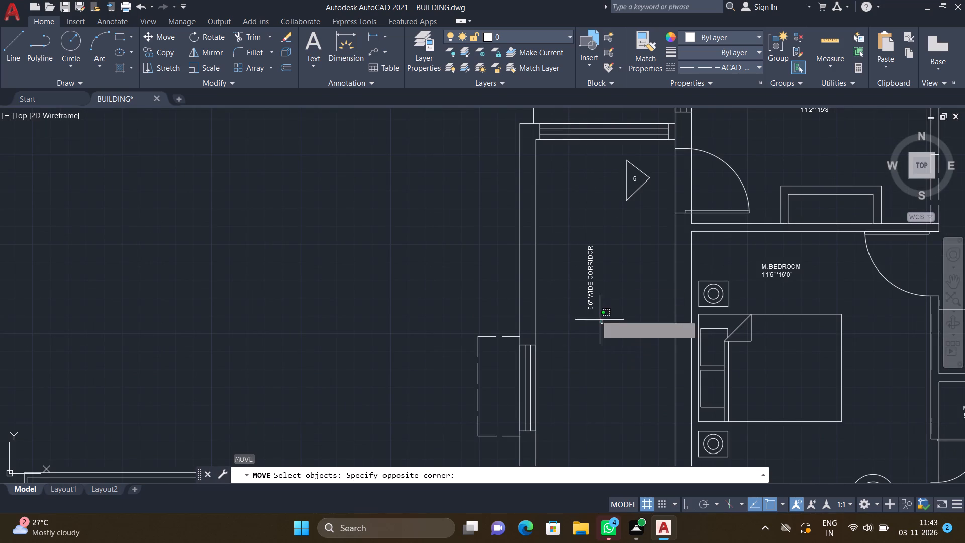
left_click(555, 219)
key("Return")
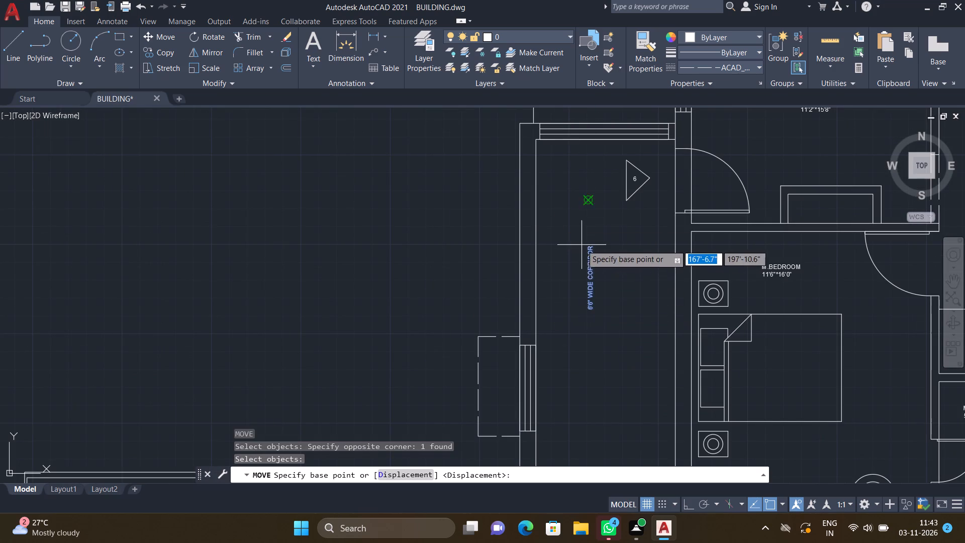
left_click(588, 310)
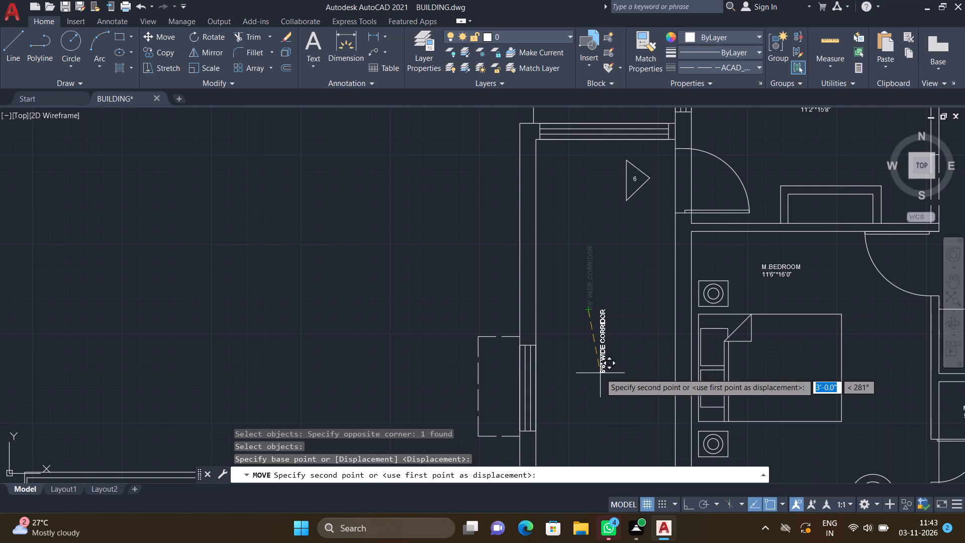
scroll(609, 386, "down", 4)
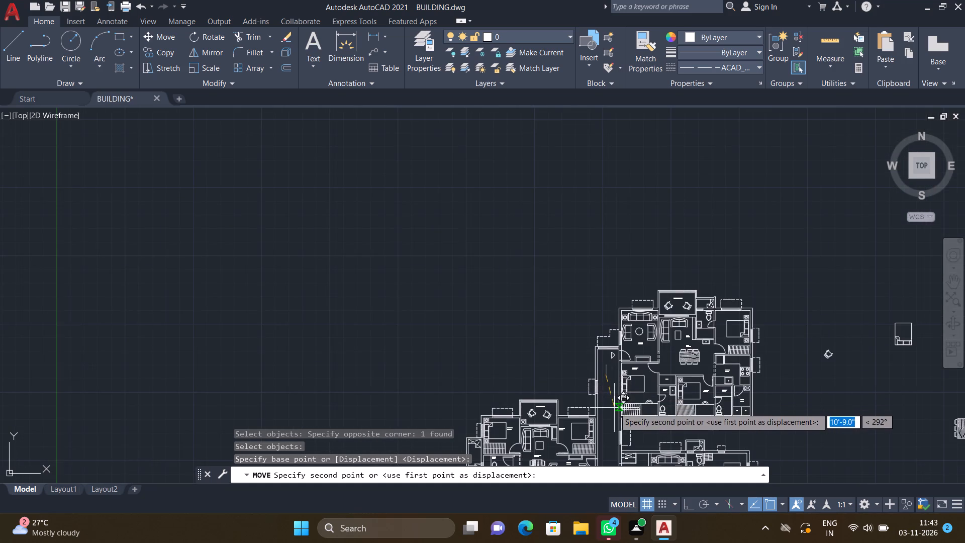
scroll(613, 410, "up", 4)
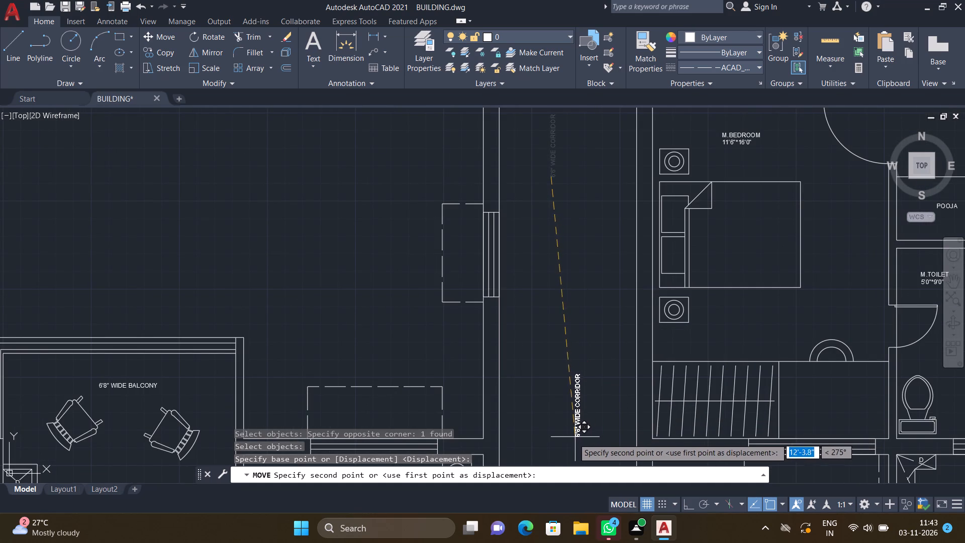
left_click(558, 433)
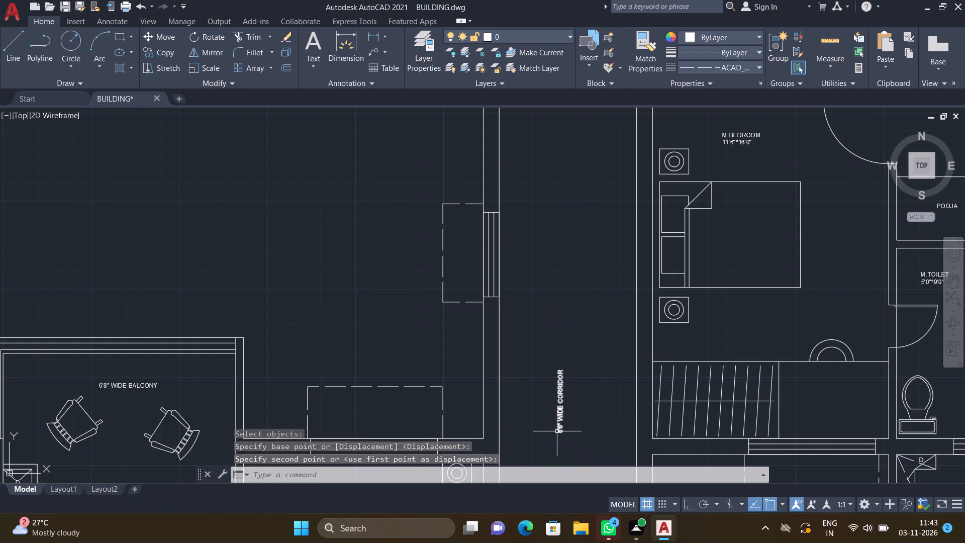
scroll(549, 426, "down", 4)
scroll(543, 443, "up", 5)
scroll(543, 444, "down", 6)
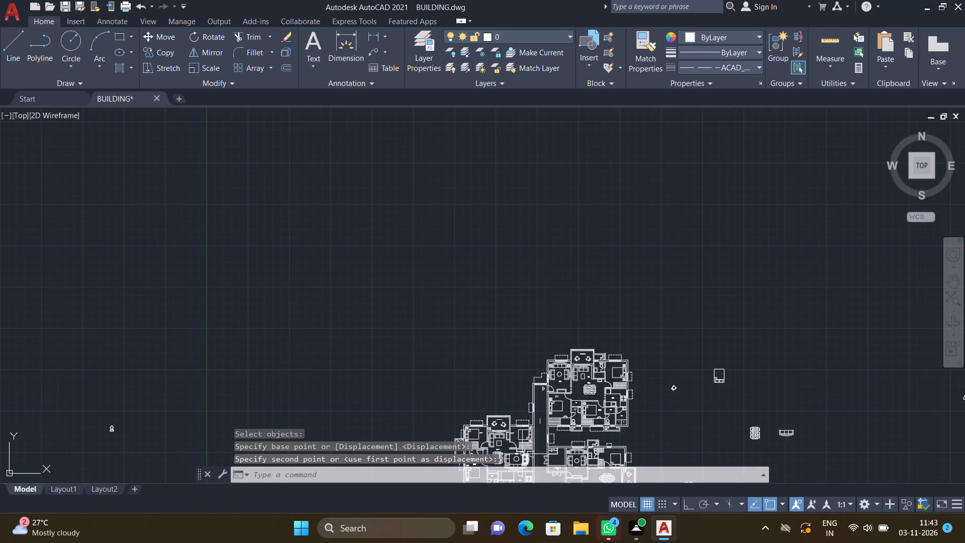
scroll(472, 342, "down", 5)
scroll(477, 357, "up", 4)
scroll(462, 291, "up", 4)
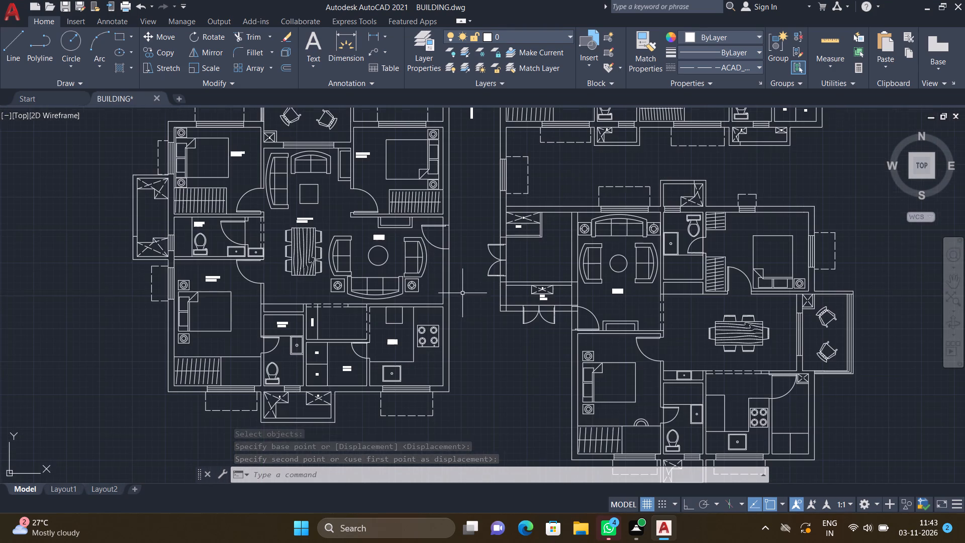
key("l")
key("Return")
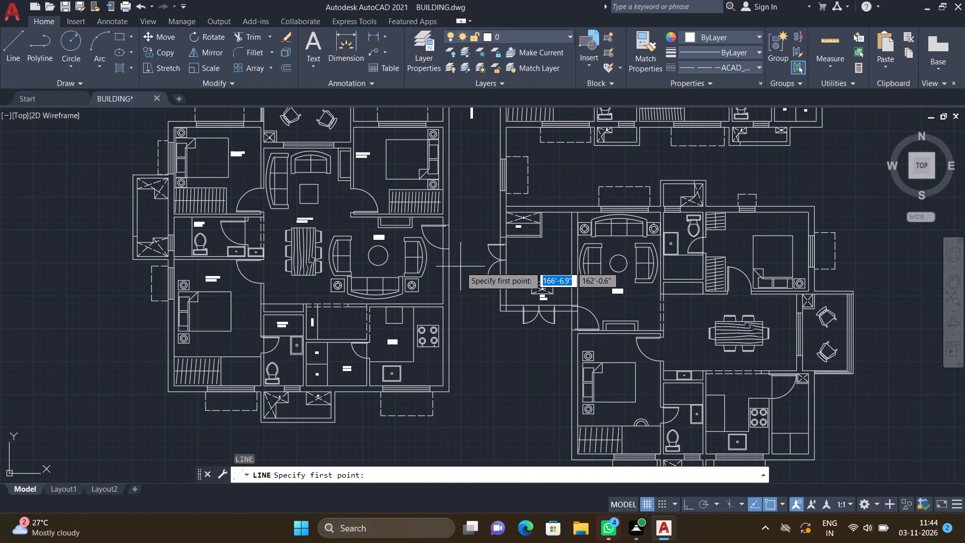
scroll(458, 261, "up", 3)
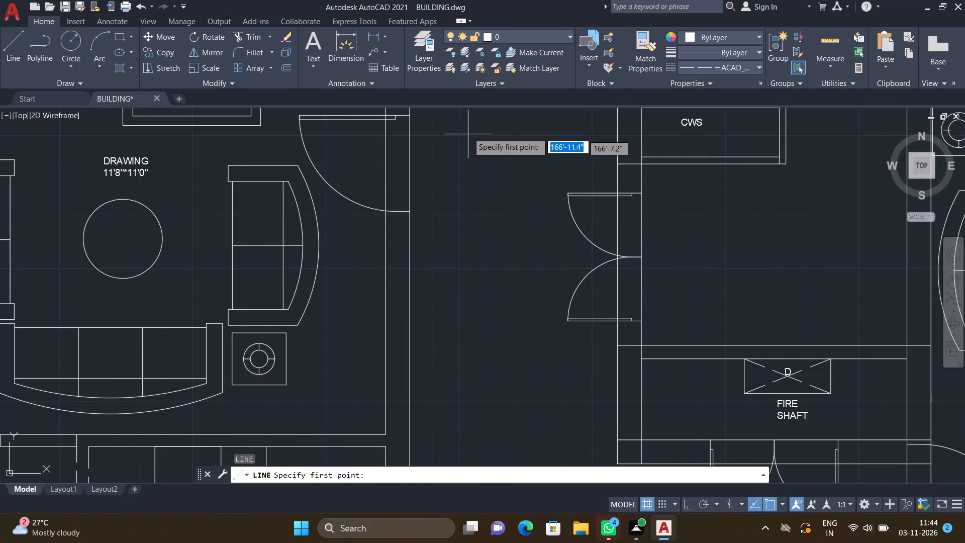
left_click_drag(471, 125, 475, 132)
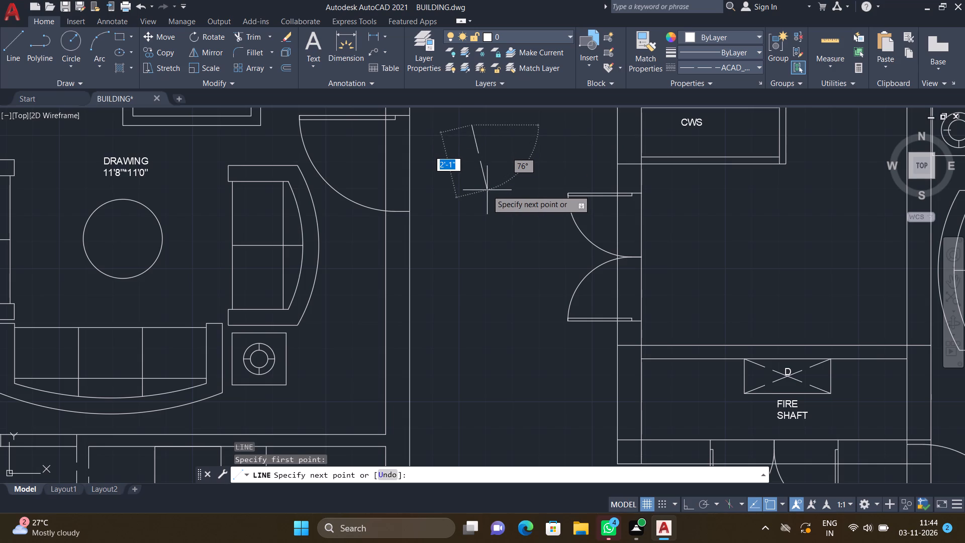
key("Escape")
Set the current linetype to Continuous and draw a vertical line about 2' long in the corridor opposite the 11'8"*11'0" DRAWING room door.
left_click(713, 65)
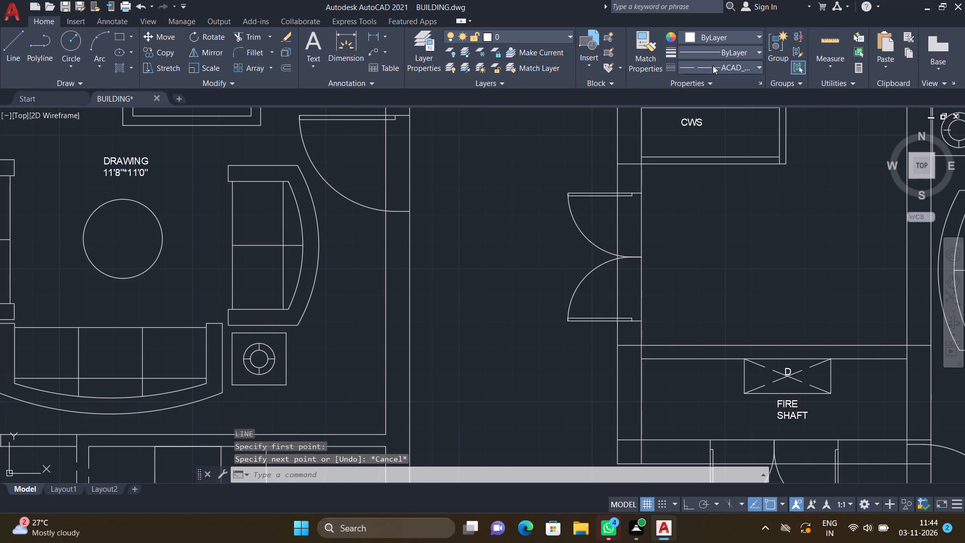
left_click(707, 125)
key("l")
key("Return")
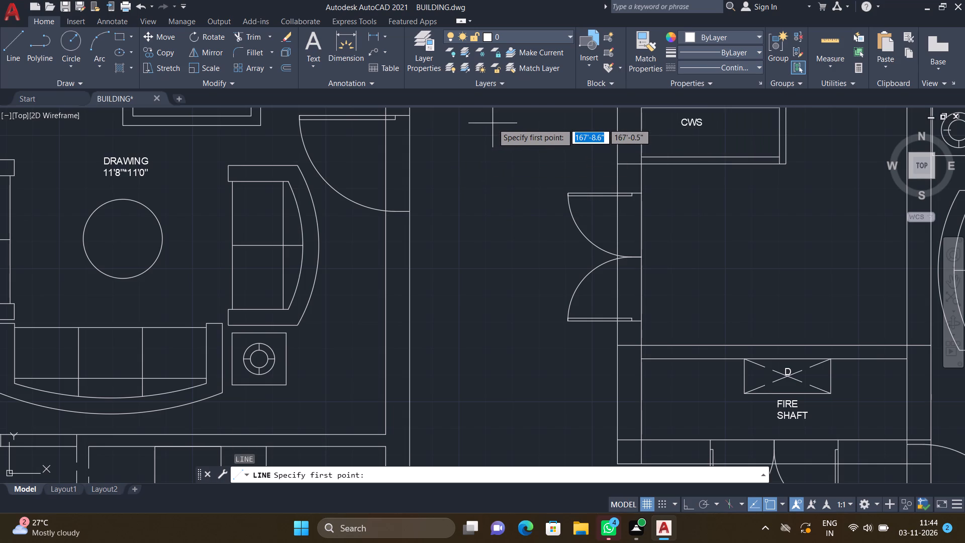
key("F8")
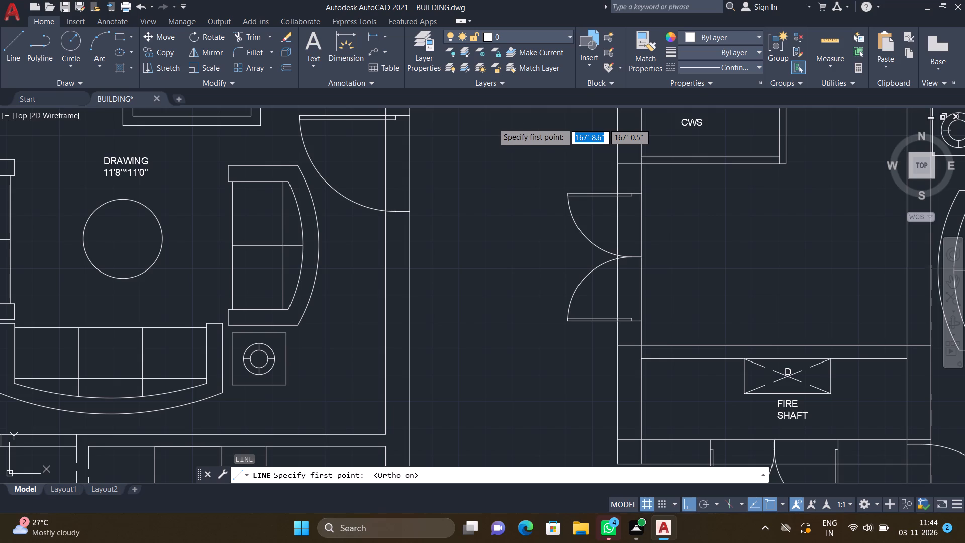
left_click(490, 124)
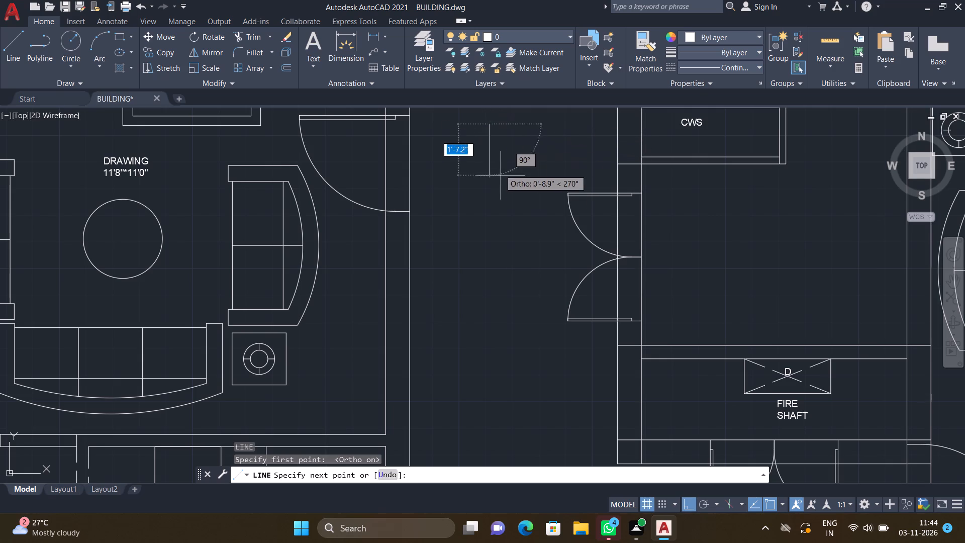
left_click(496, 193)
key("Return")
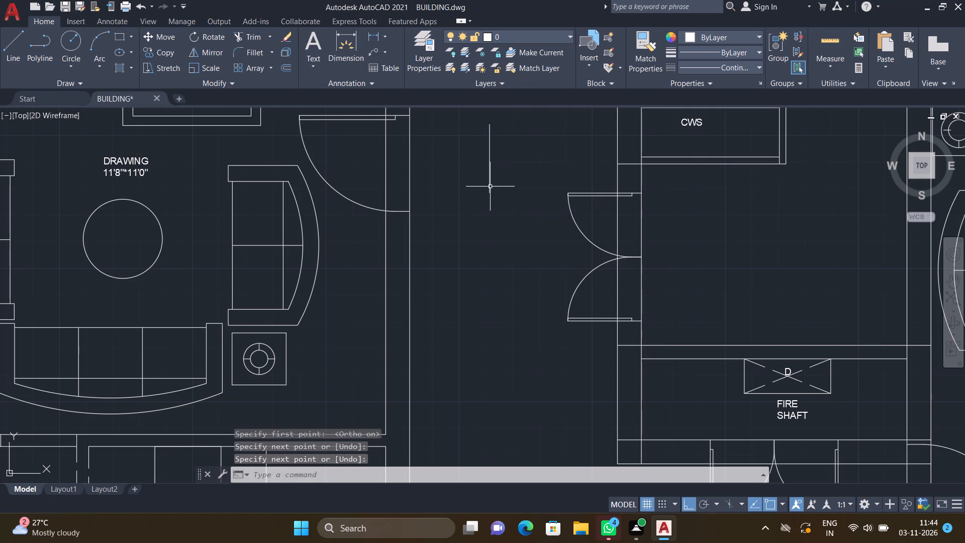
key("F8")
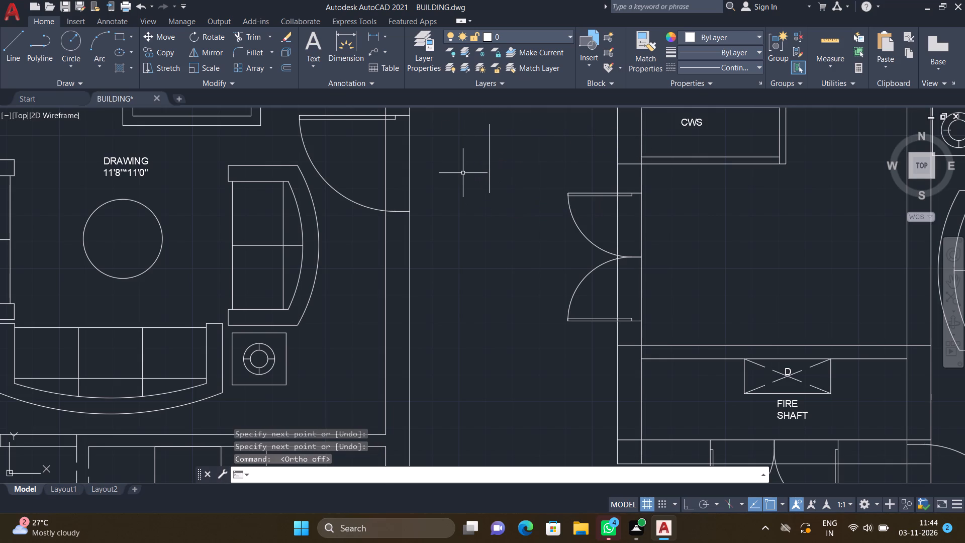
Draw two sloping lines from the vertical line's ends, meeting toward the DRAWING room door to close a triangular arrow.
key("l")
key("Return")
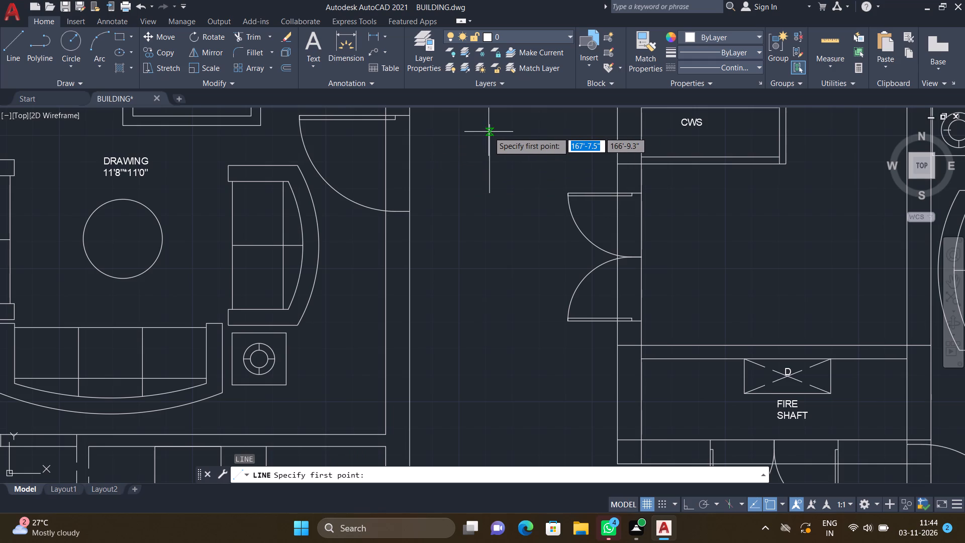
scroll(489, 132, "up", 2)
left_click(488, 116)
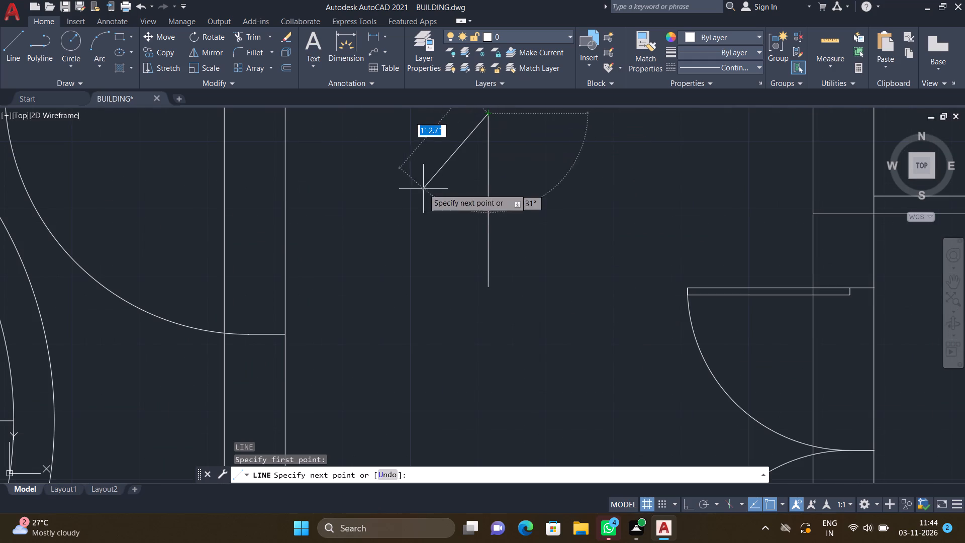
left_click(380, 202)
left_click(488, 290)
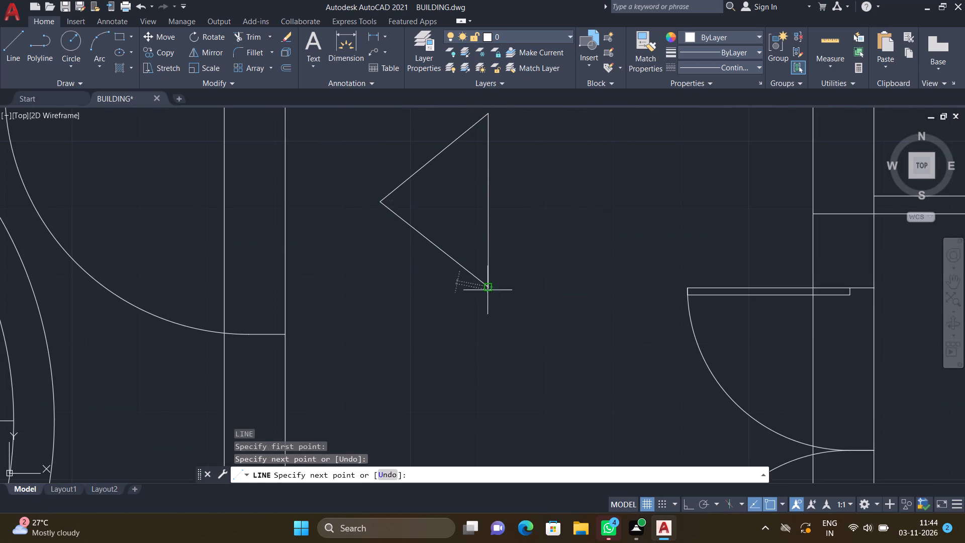
key("Return")
Add a multiline text reading 5 inside the triangle.
type("MT")
key("Return")
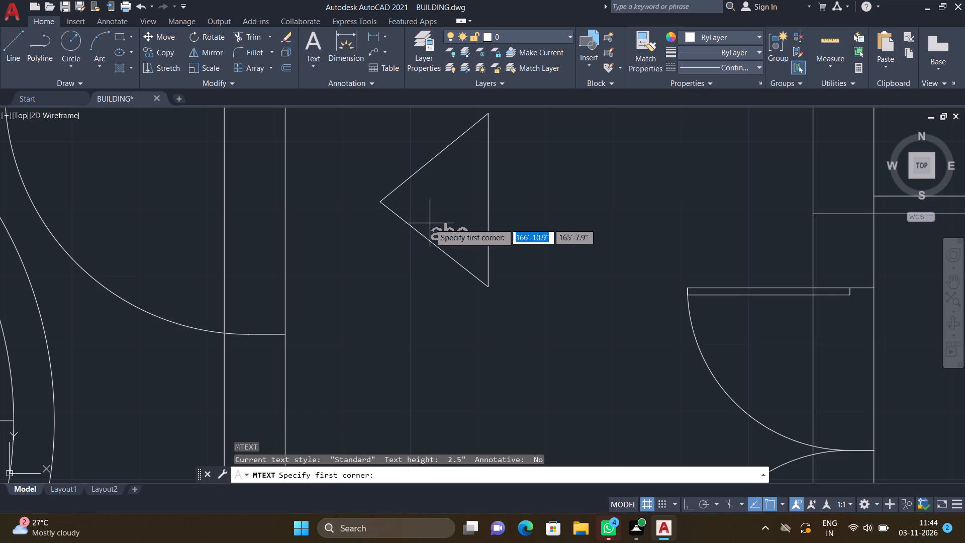
scroll(428, 202, "up", 1)
left_click(425, 172)
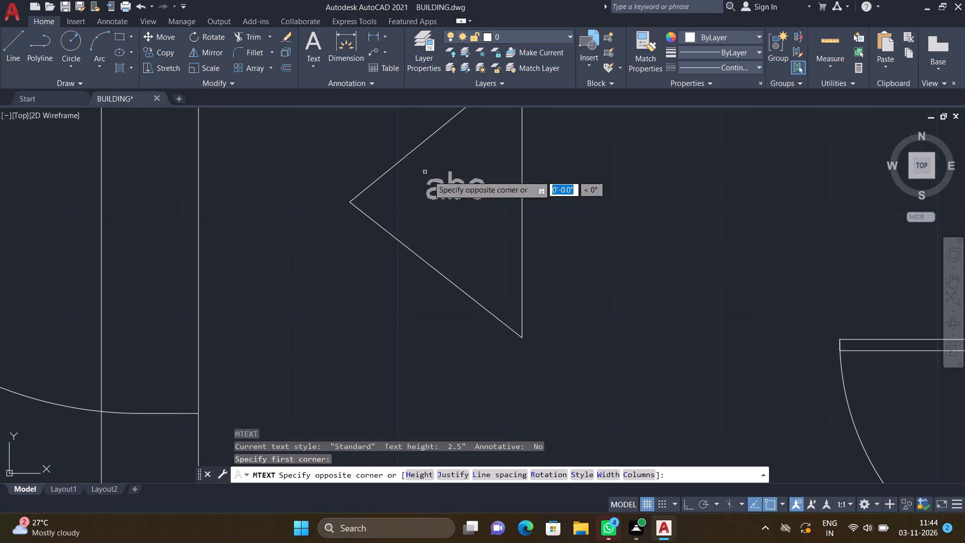
left_click(495, 245)
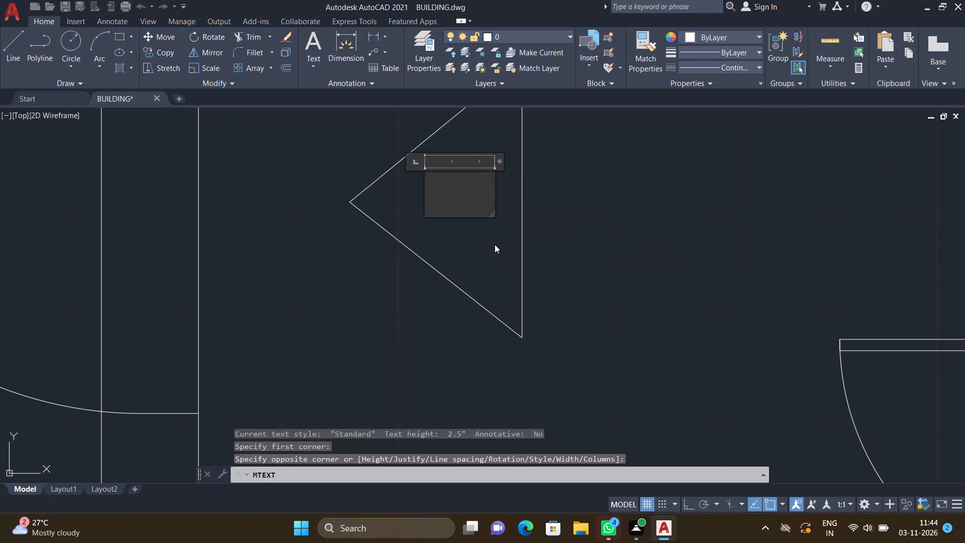
key("5")
key("Return")
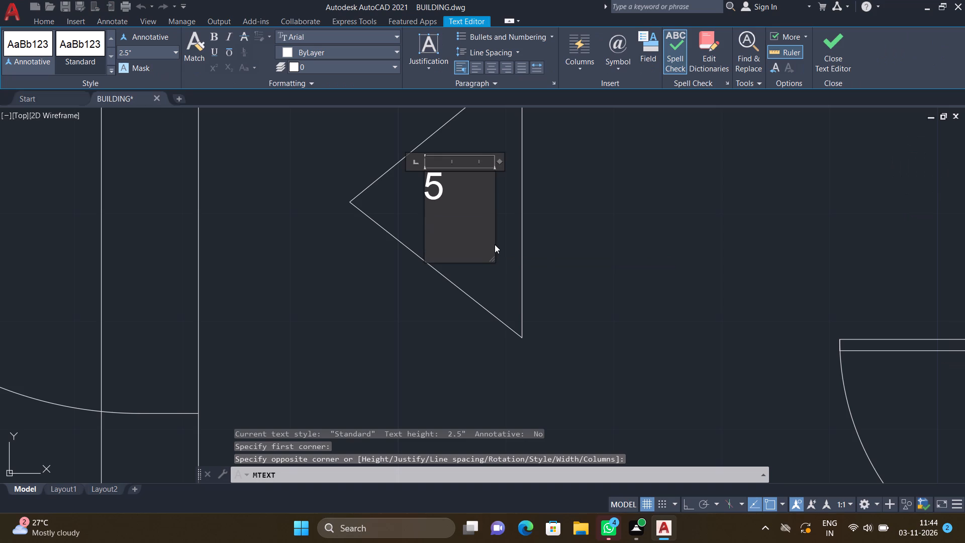
key("Escape")
left_click(496, 260)
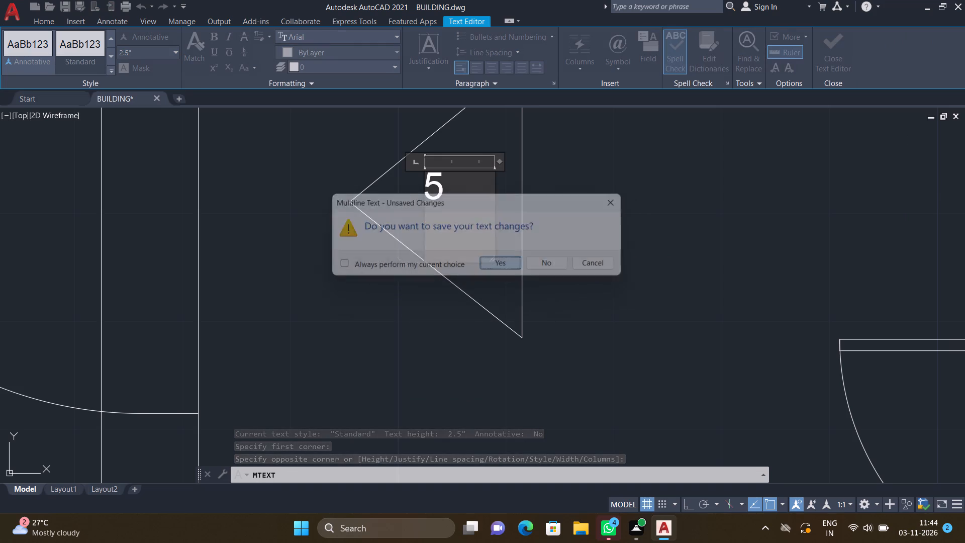
Move the 5 slightly down and to the right so it sits near the middle of the triangle.
key("m")
key("Return")
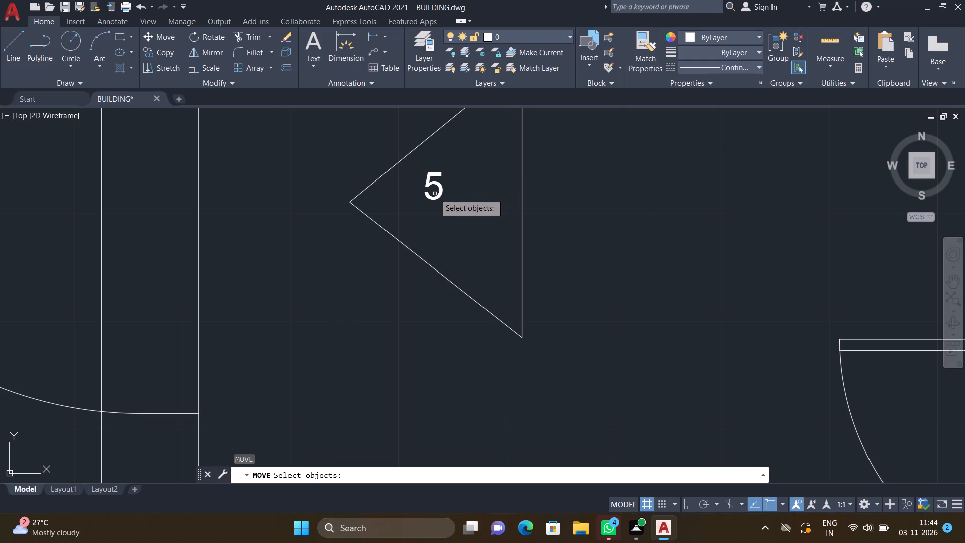
left_click(441, 186)
key("Return")
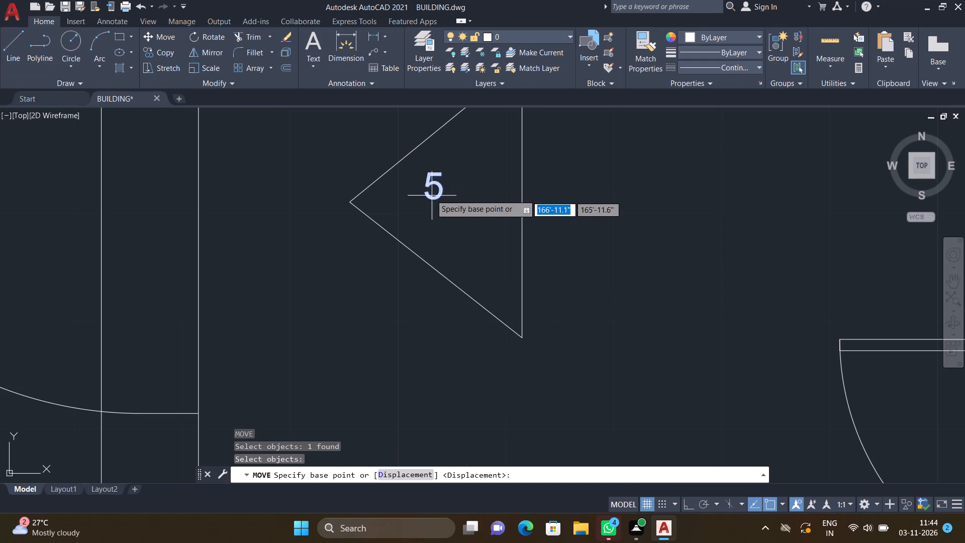
scroll(426, 191, "up", 2)
left_click(422, 179)
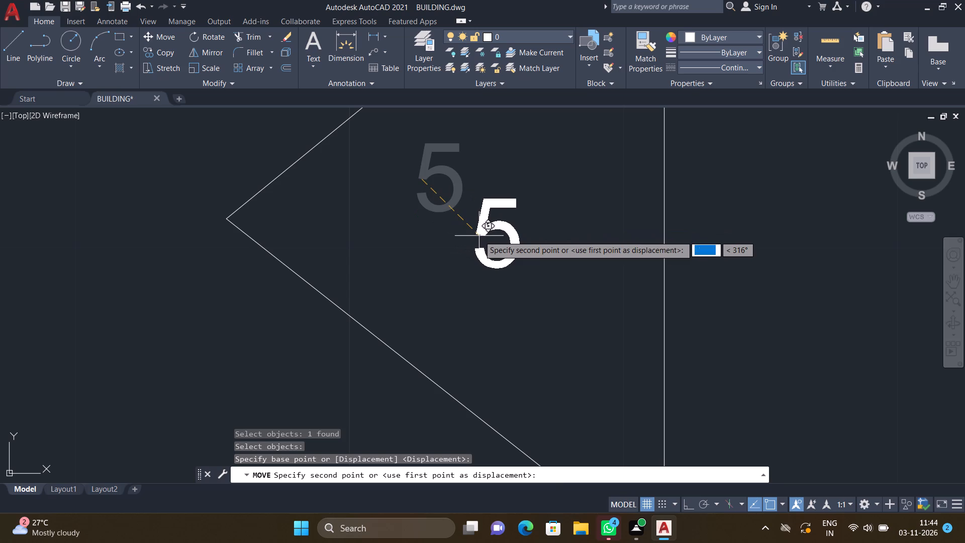
left_click(480, 236)
Add a two-line multiline text reading TOILET-1 and 5'0"*8'6" in the toilet beside the 10'6"*15'0" DRAWING room.
scroll(429, 225, "down", 5)
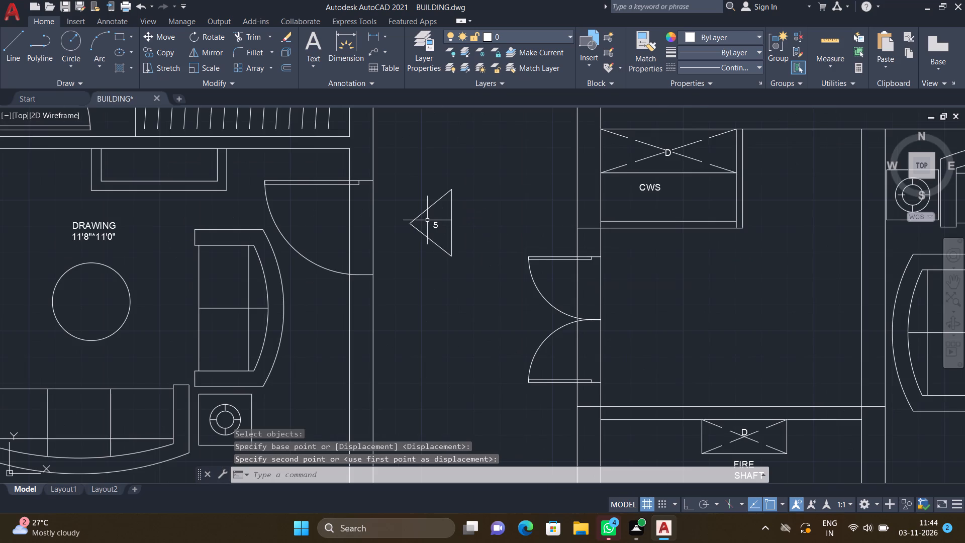
scroll(428, 220, "down", 4)
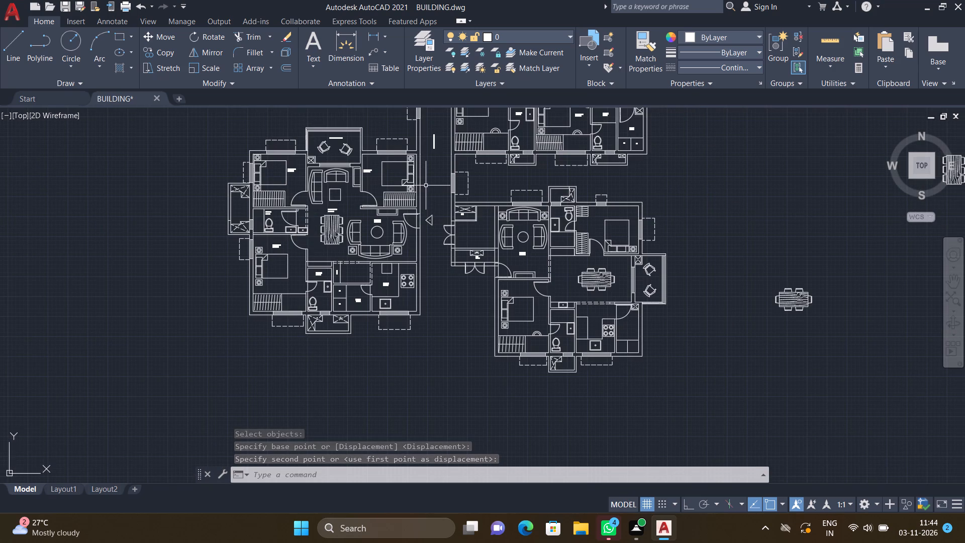
scroll(457, 230, "down", 2)
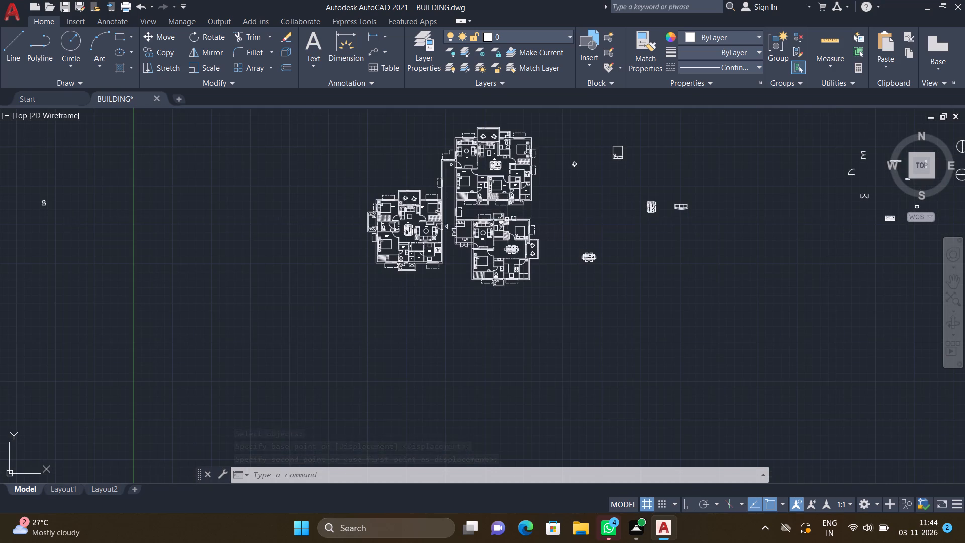
scroll(474, 237, "up", 2)
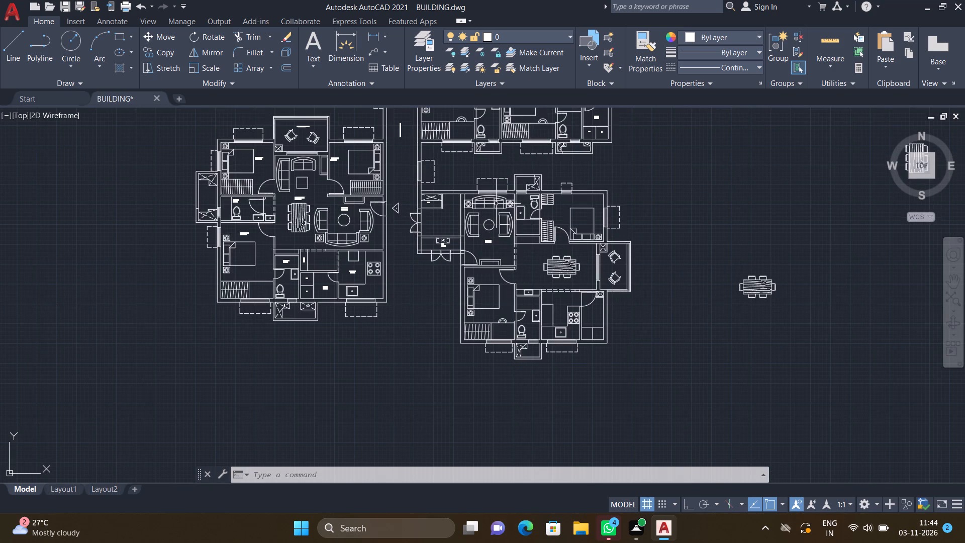
key("m")
key("t")
key("Return")
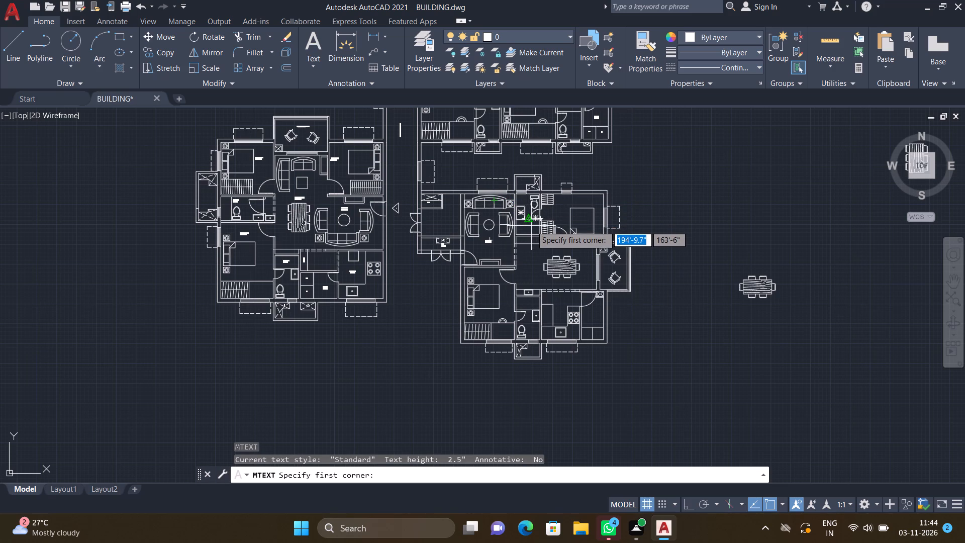
scroll(532, 234, "up", 3)
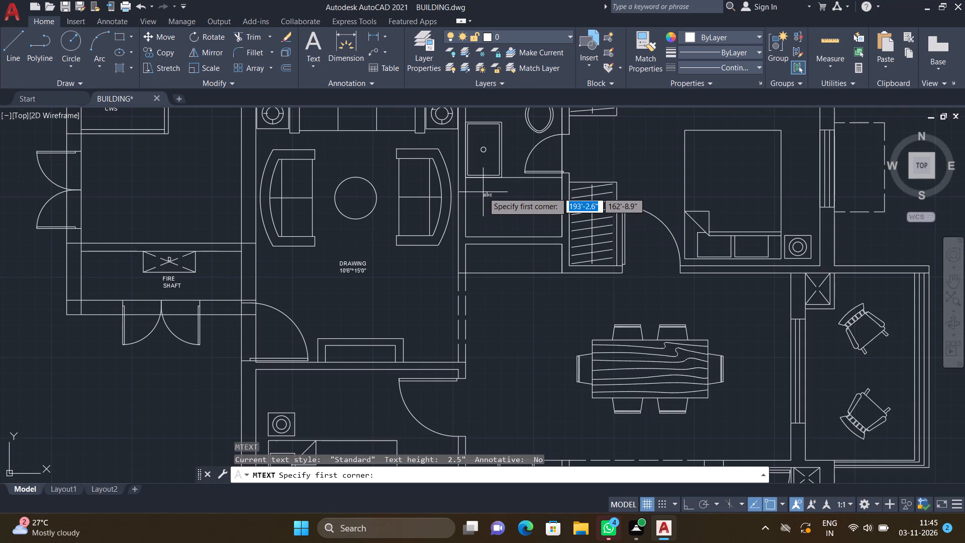
left_click(482, 191)
left_click(552, 227)
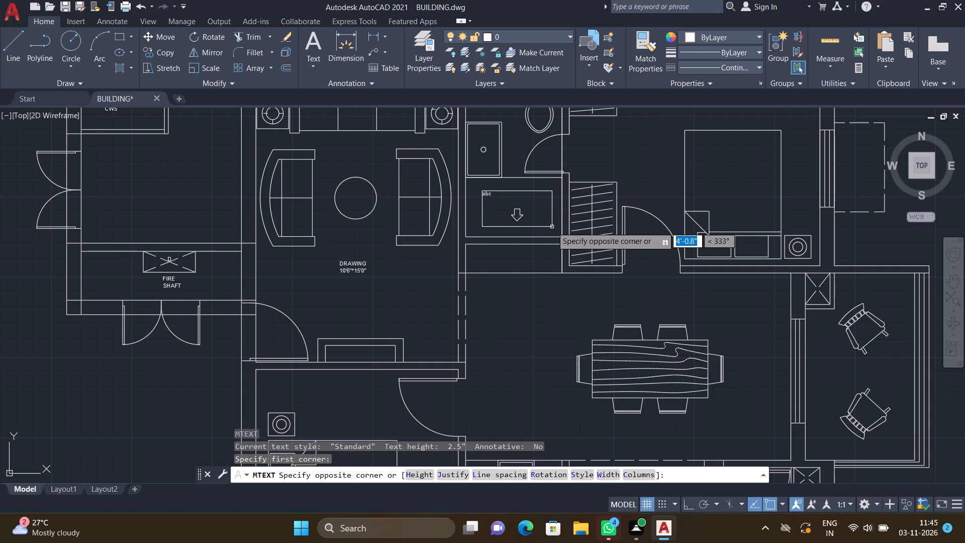
type("TOILET")
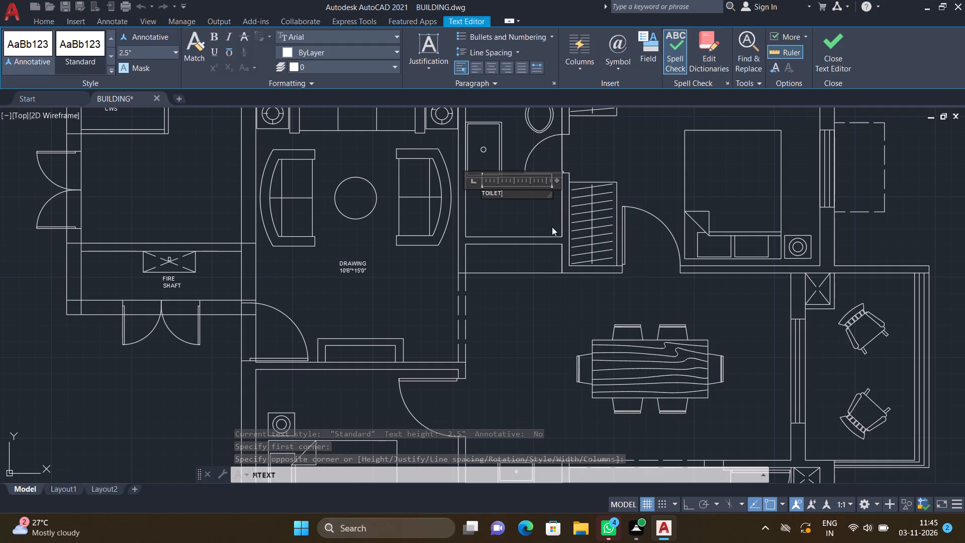
type("-1")
key("Return")
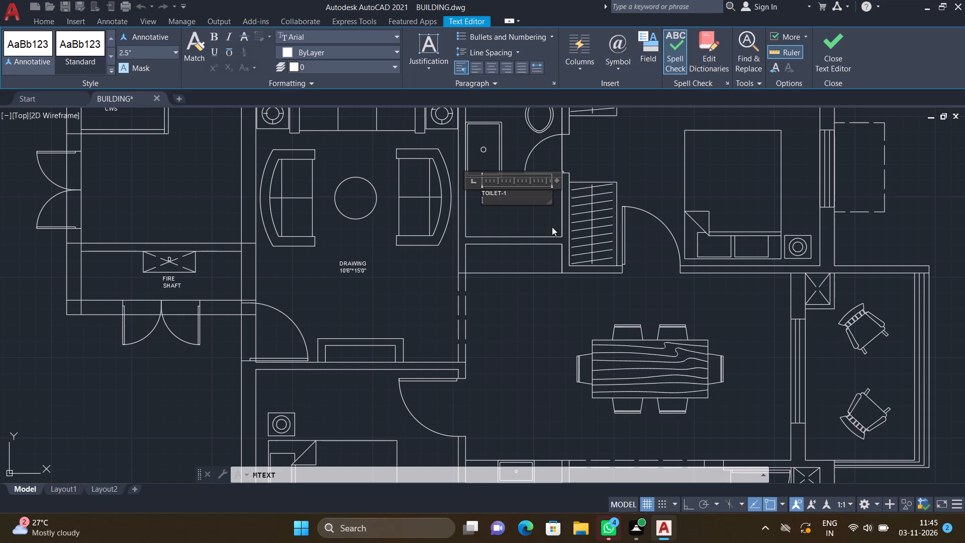
type("5'")
type("0\"")
key("asterisk")
type("8'")
type("6\"")
key("Return")
key("Escape")
left_click(498, 265)
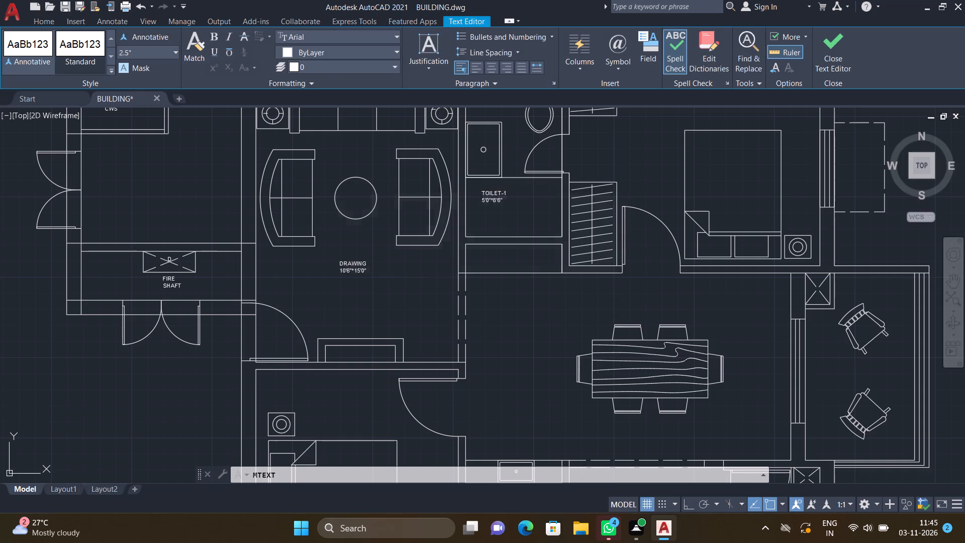
Move the TOILET-1 text down and to the right to the middle of the empty area below the washbasin.
scroll(509, 222, "up", 2)
key("m")
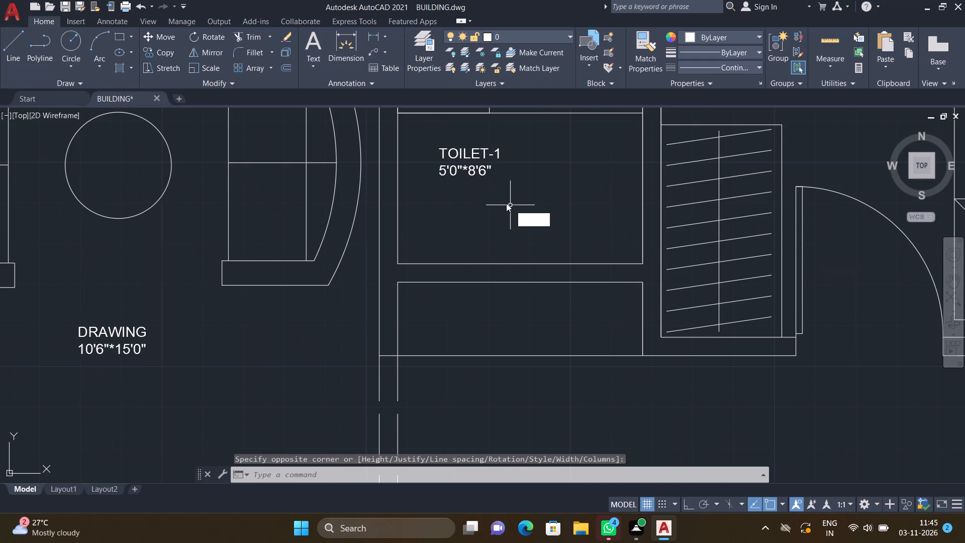
key("Return")
left_click(509, 186)
left_click(432, 126)
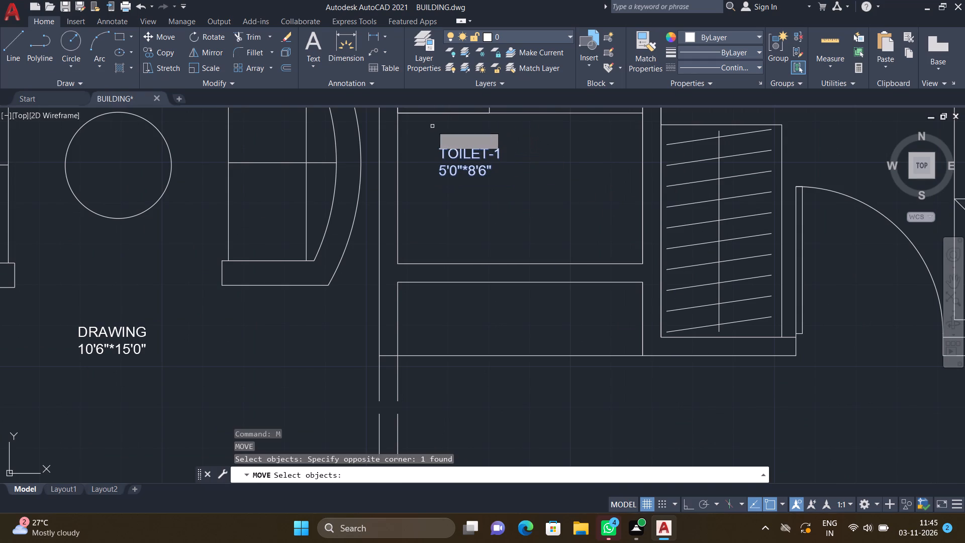
key("Return")
left_click(460, 152)
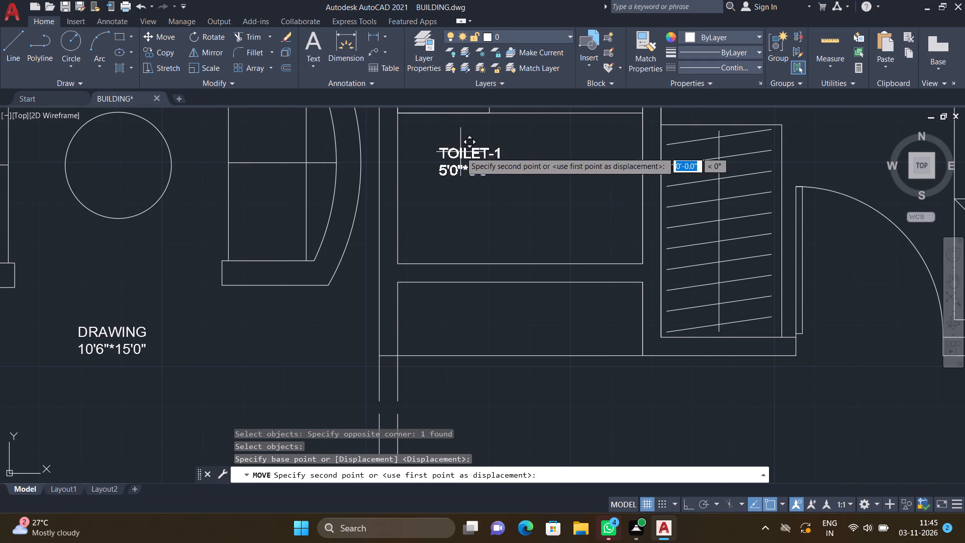
left_click(510, 185)
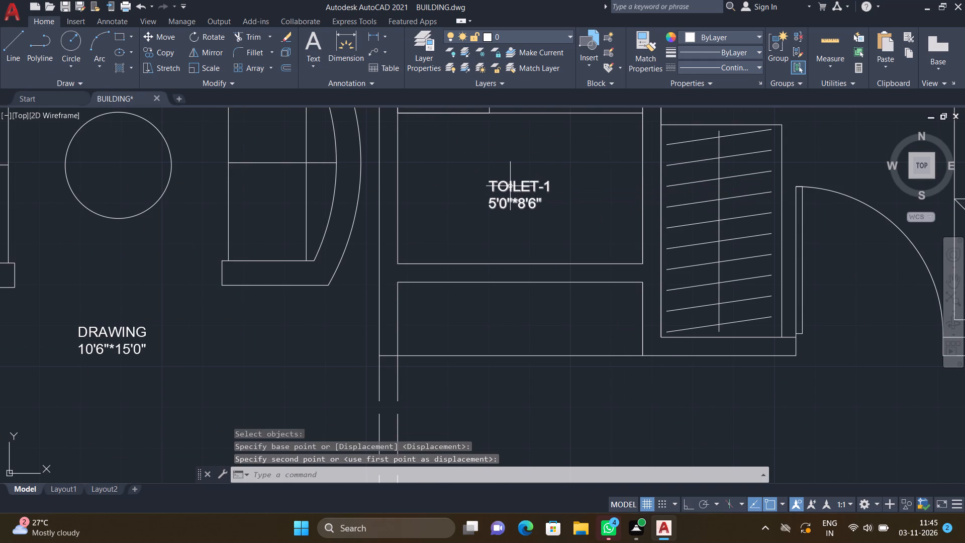
Add a multiline text reading POOJA in the narrow rectangular space directly below TOILET-1.
scroll(519, 291, "down", 1)
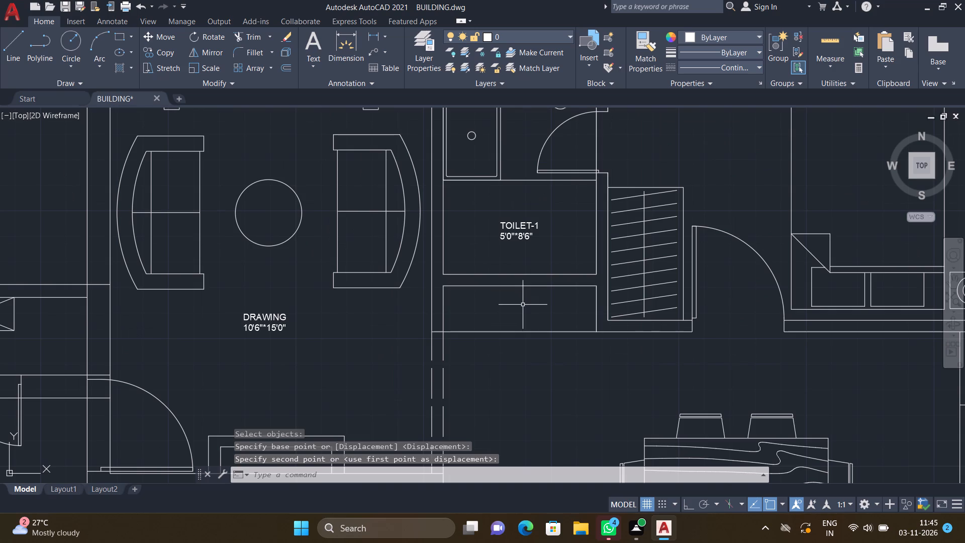
type("MT")
key("Return")
scroll(500, 323, "up", 1)
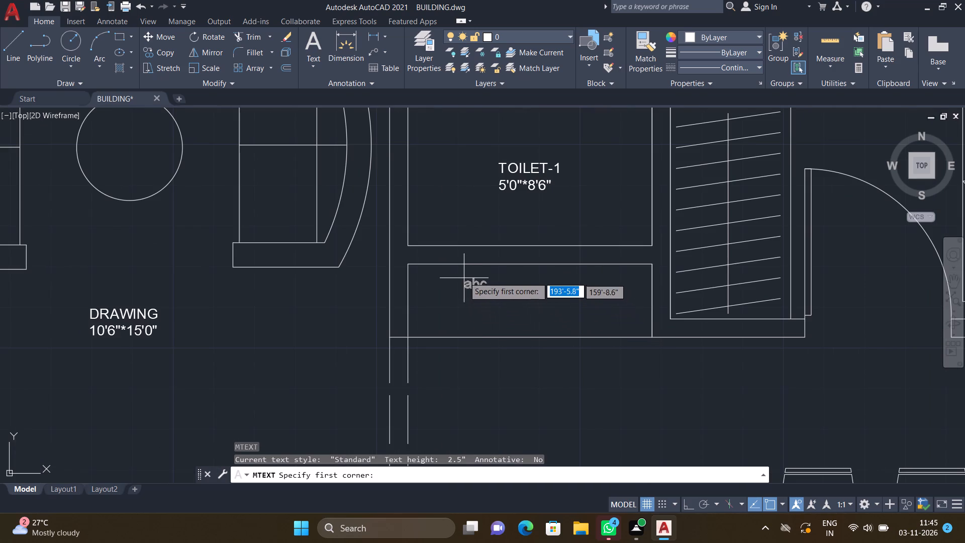
left_click(478, 282)
scroll(583, 321, "up", 2)
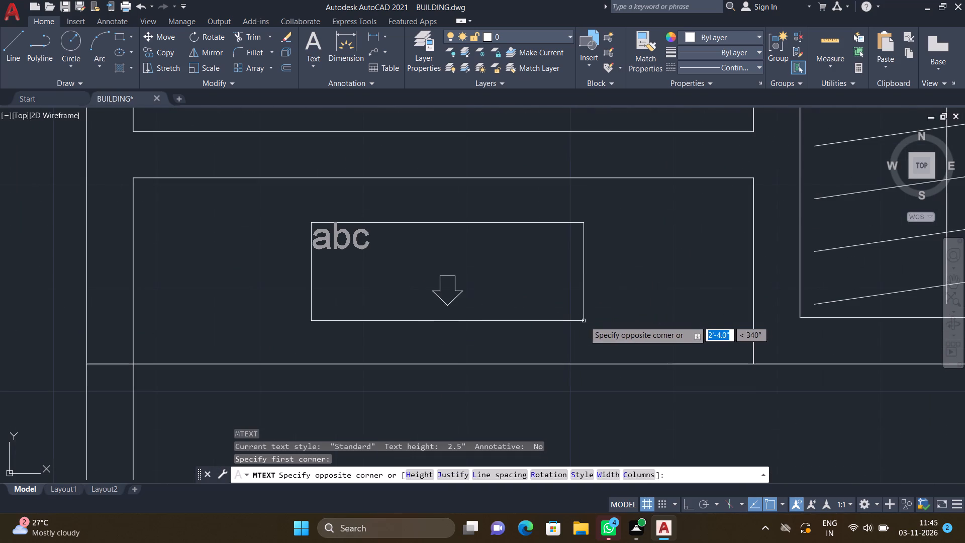
left_click(622, 326)
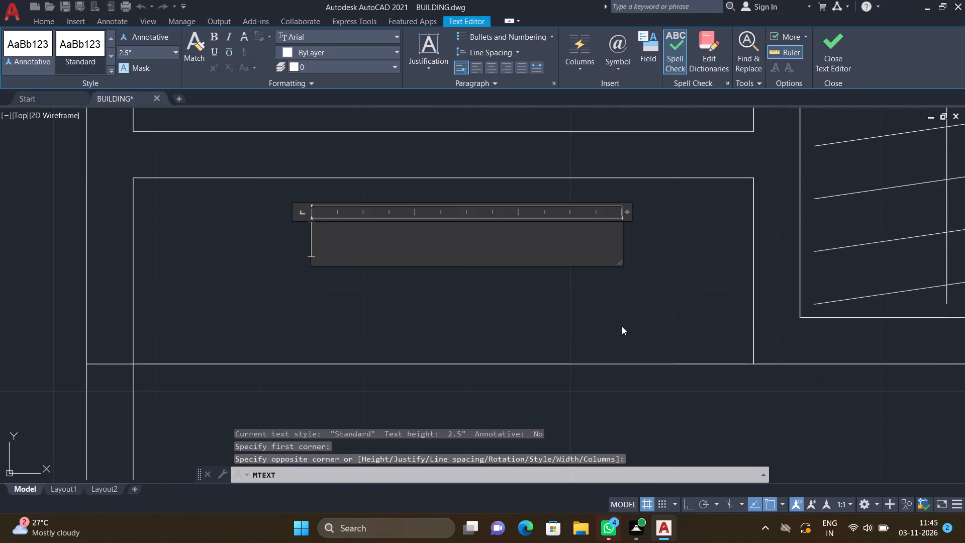
type("POOJA")
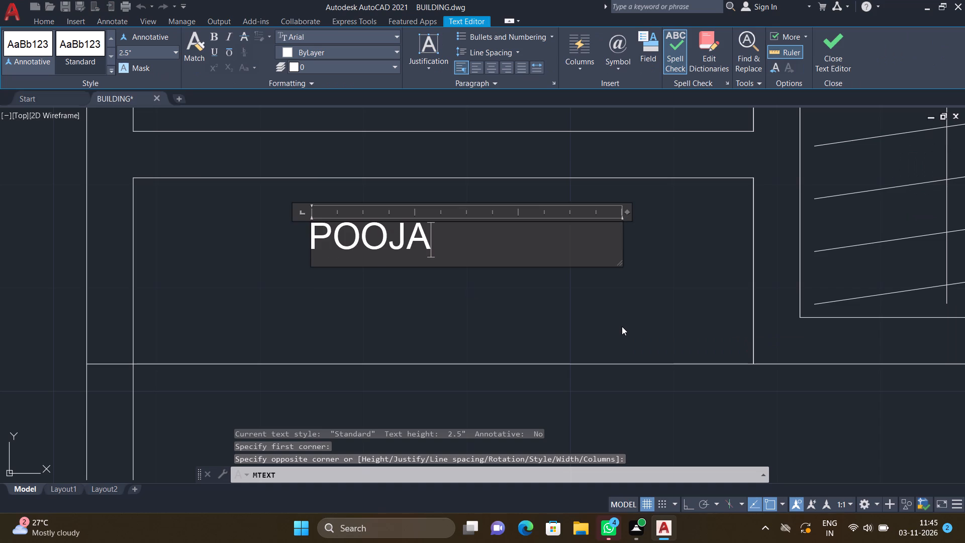
key("Return")
key("Escape")
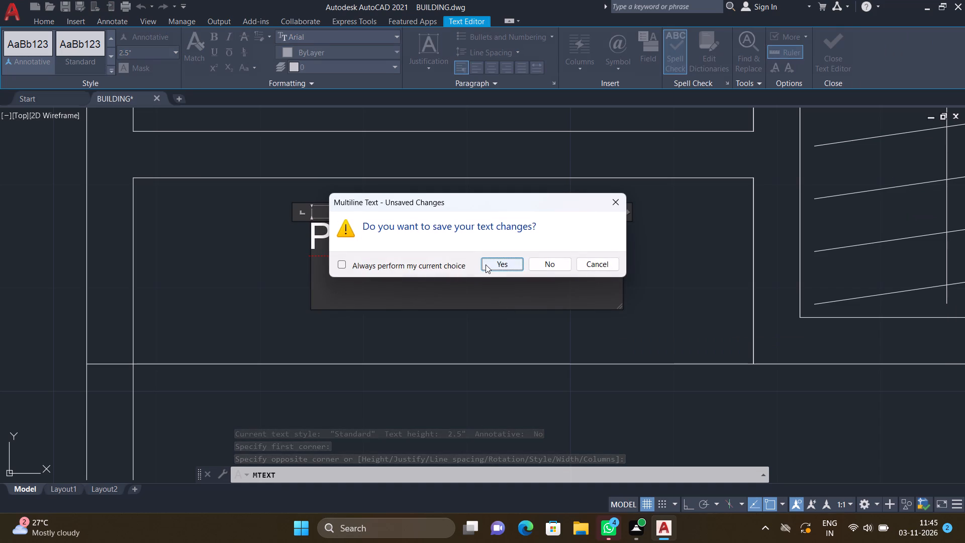
left_click(487, 264)
Move the POOJA text straight down to about mid-height of its rectangular space.
key("m")
key("Return")
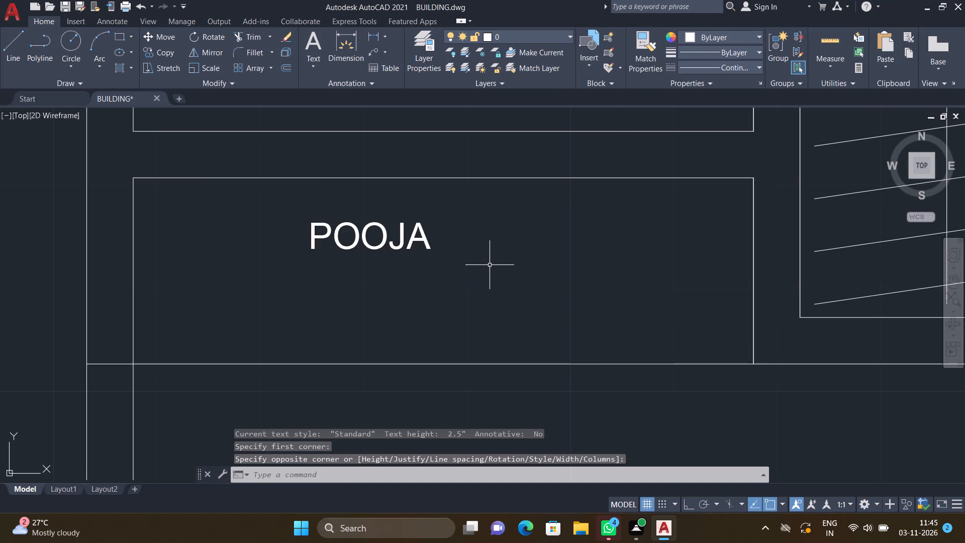
left_click(423, 238)
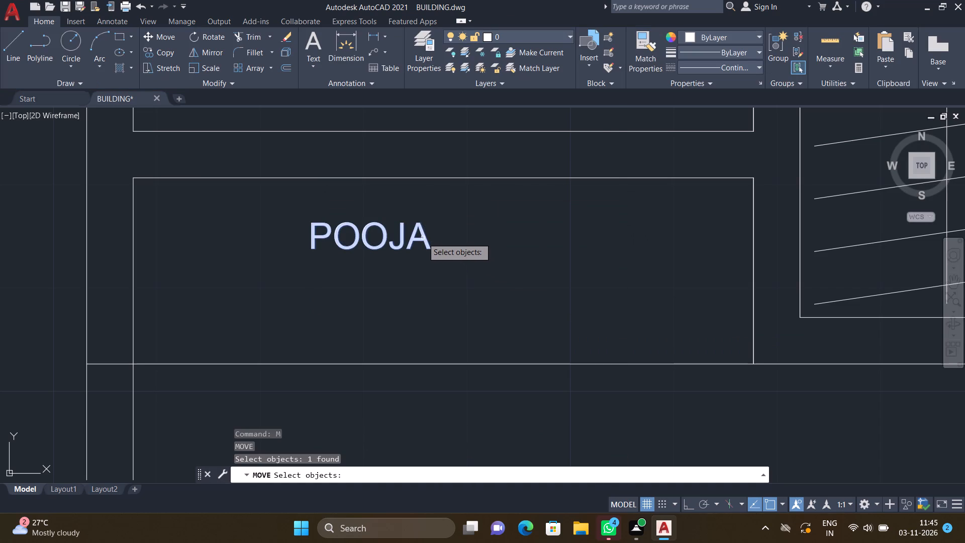
key("Return")
left_click(314, 224)
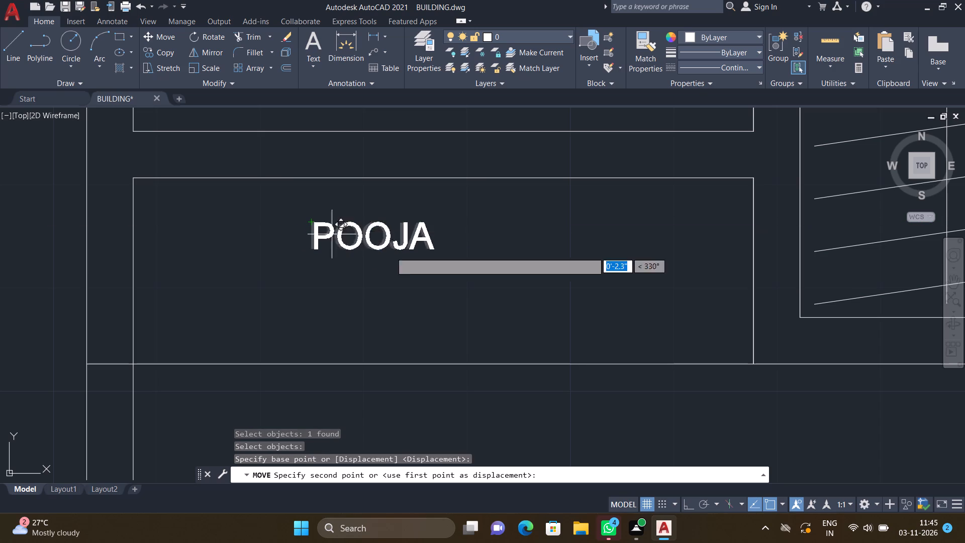
left_click(392, 256)
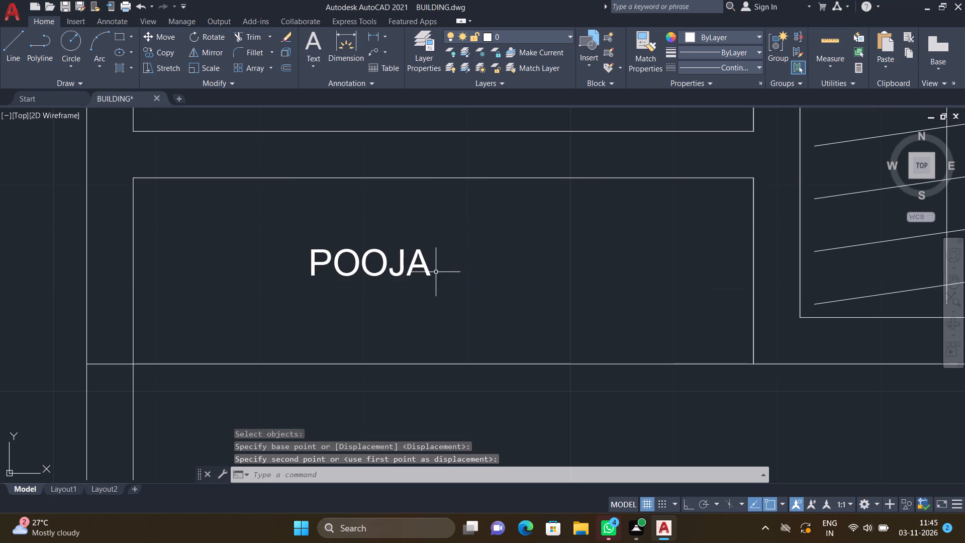
Move the POOJA text horizontally to the right so it sits near the middle of its space.
key("m")
key("Return")
left_click_drag(441, 283, 434, 276)
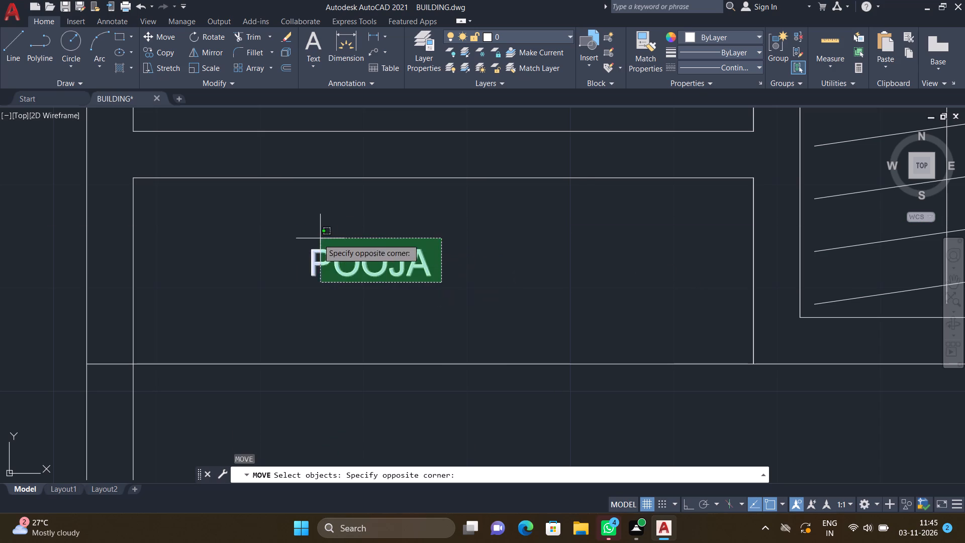
left_click(266, 233)
key("Return")
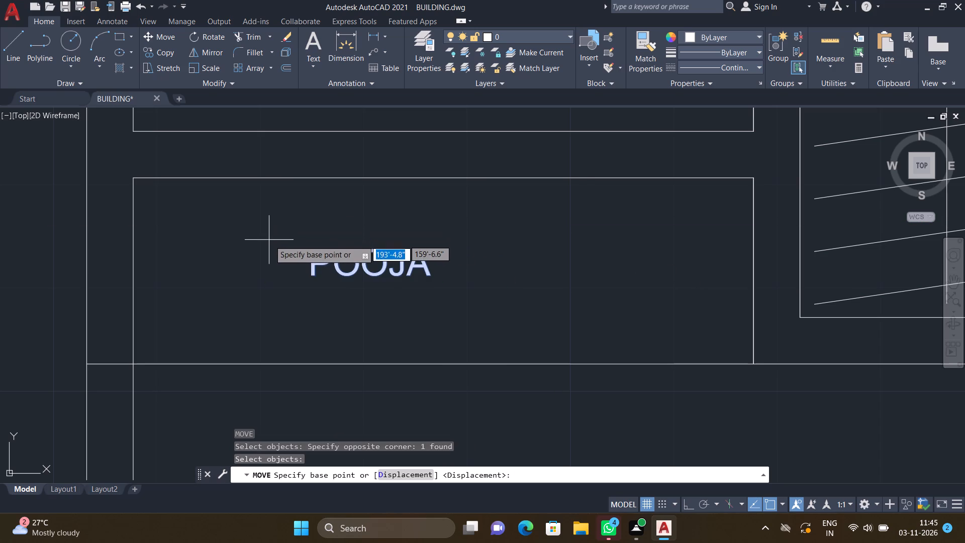
scroll(275, 252, "up", 2)
scroll(345, 297, "down", 2)
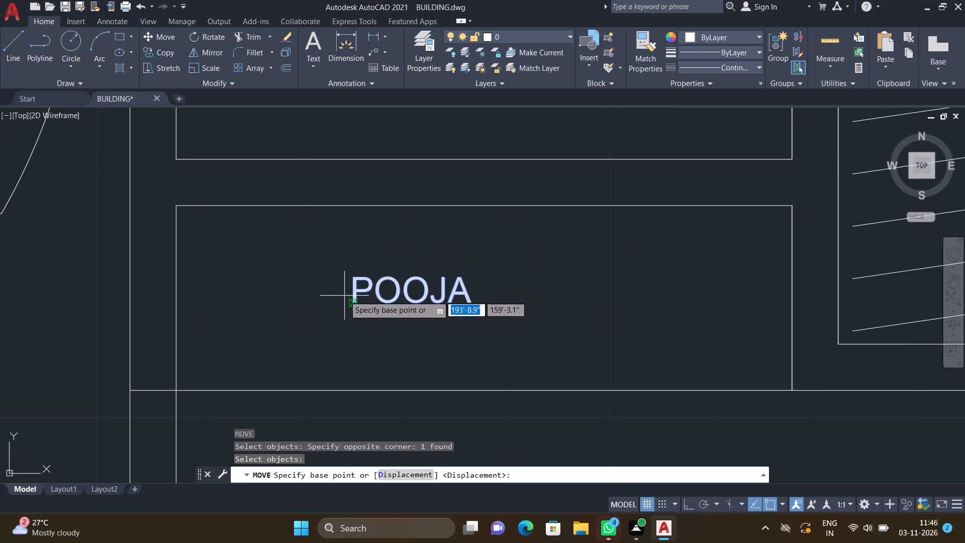
left_click(349, 302)
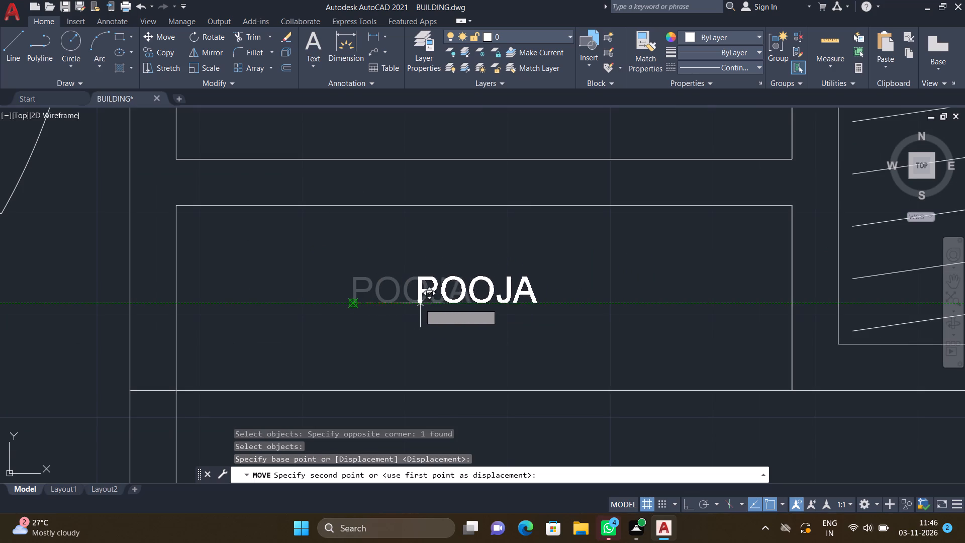
left_click(442, 302)
scroll(421, 275, "down", 3)
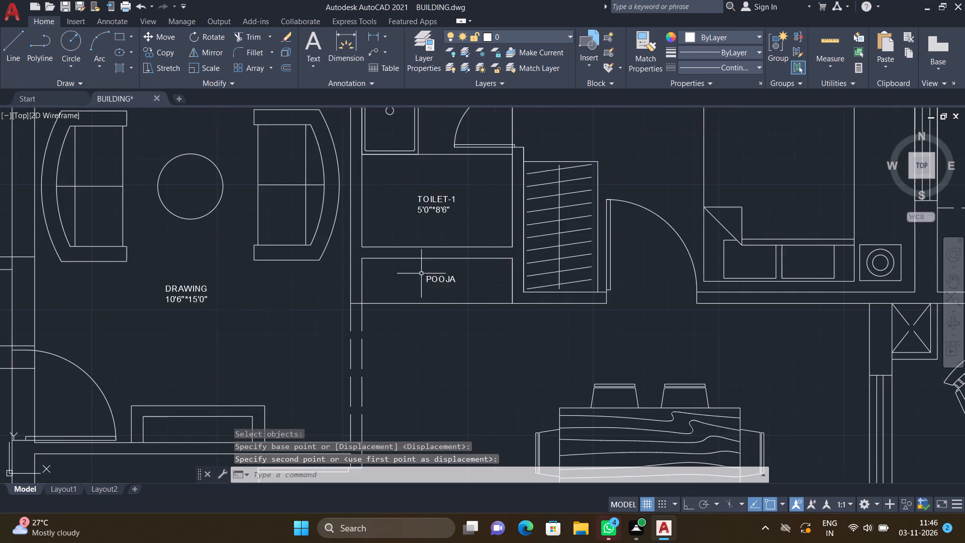
Add a multiline text reading BEDROOM-1 with 13'0"*10'0" on the second line, above the bed in the bedroom beside TOILET-1.
scroll(444, 292, "down", 3)
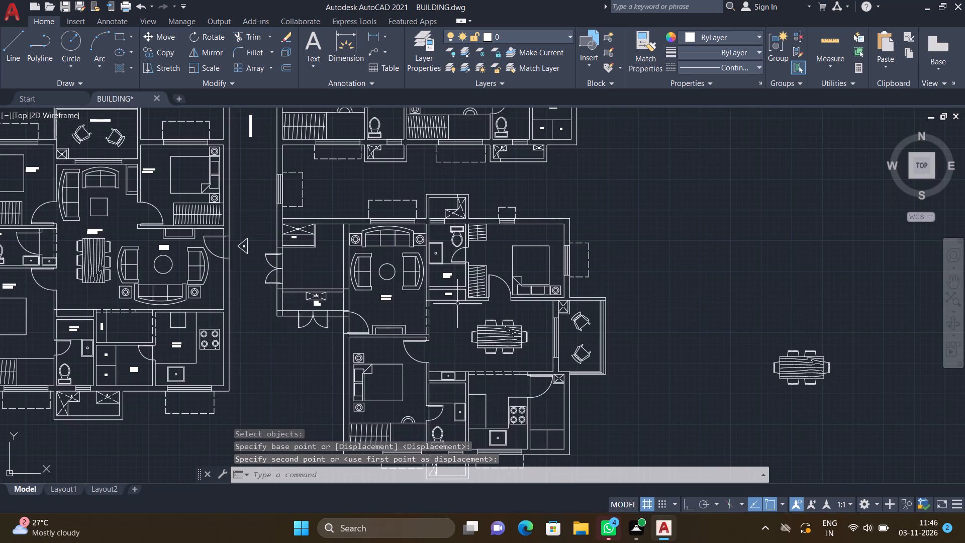
scroll(533, 235, "up", 2)
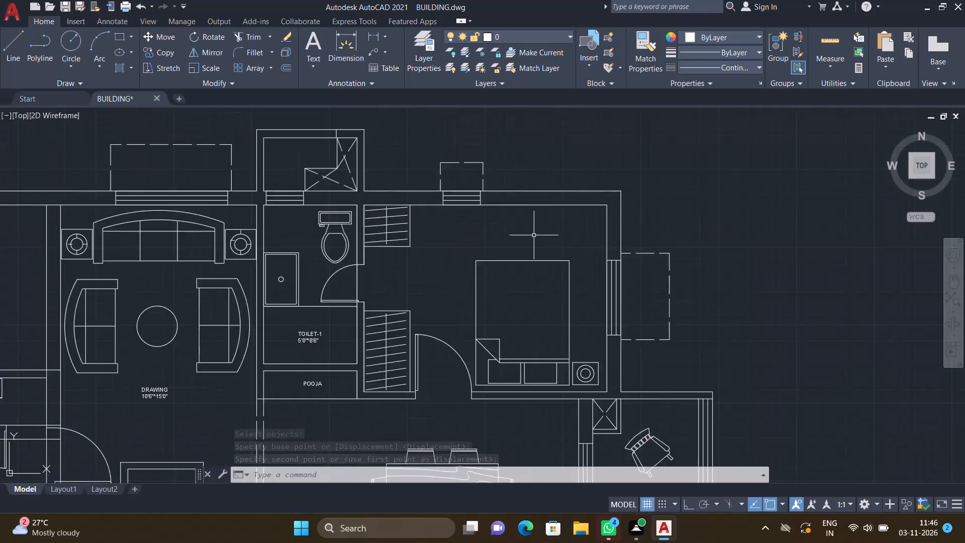
scroll(534, 235, "up", 1)
type("MT")
key("Return")
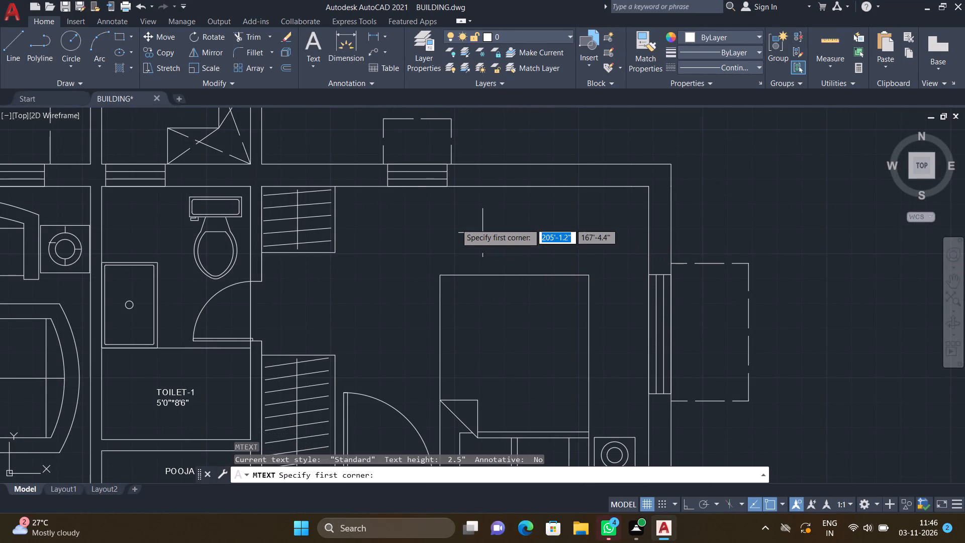
left_click(414, 213)
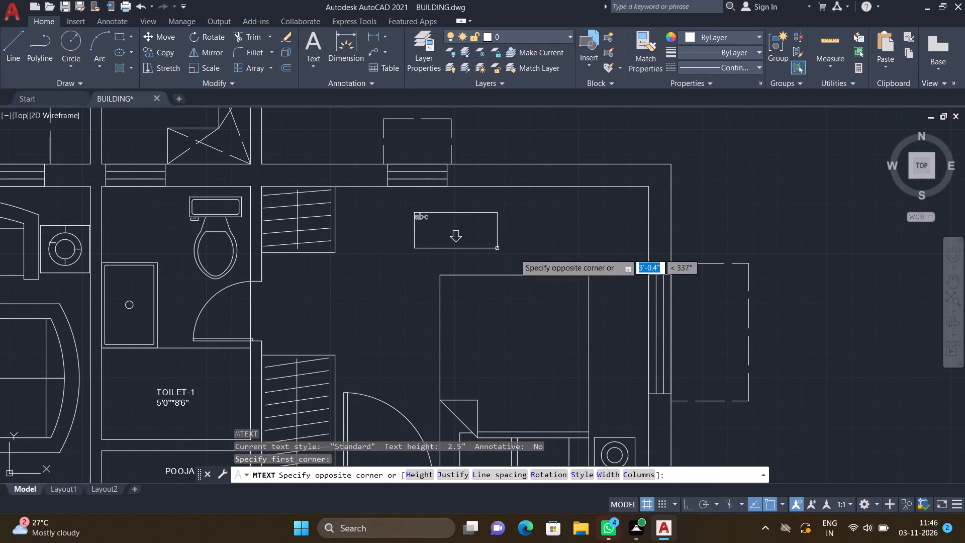
left_click(612, 253)
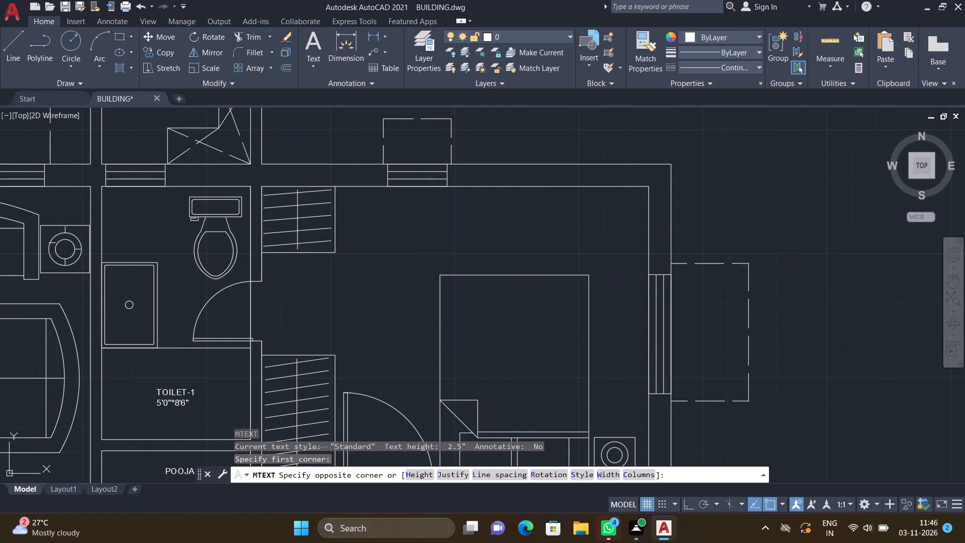
type("BEDROOM")
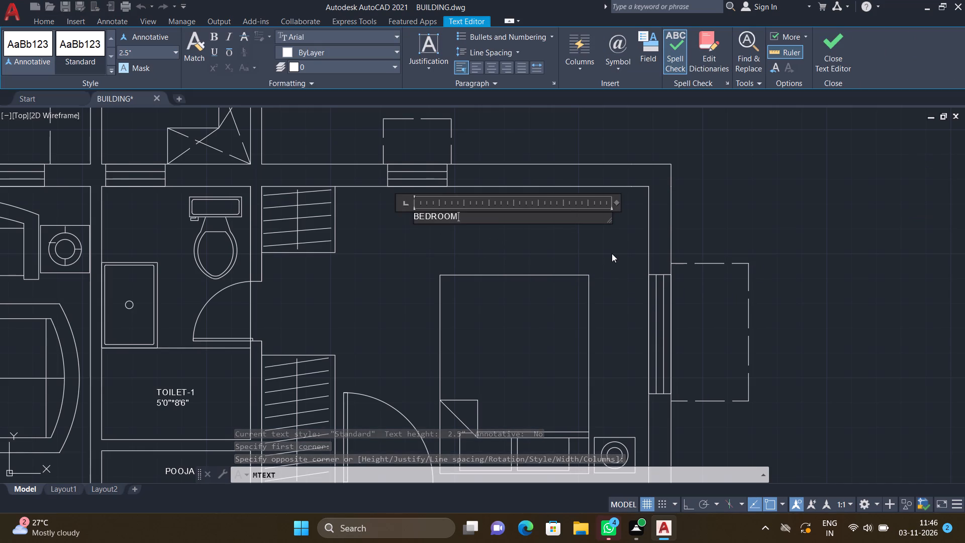
type("-1")
key("Return")
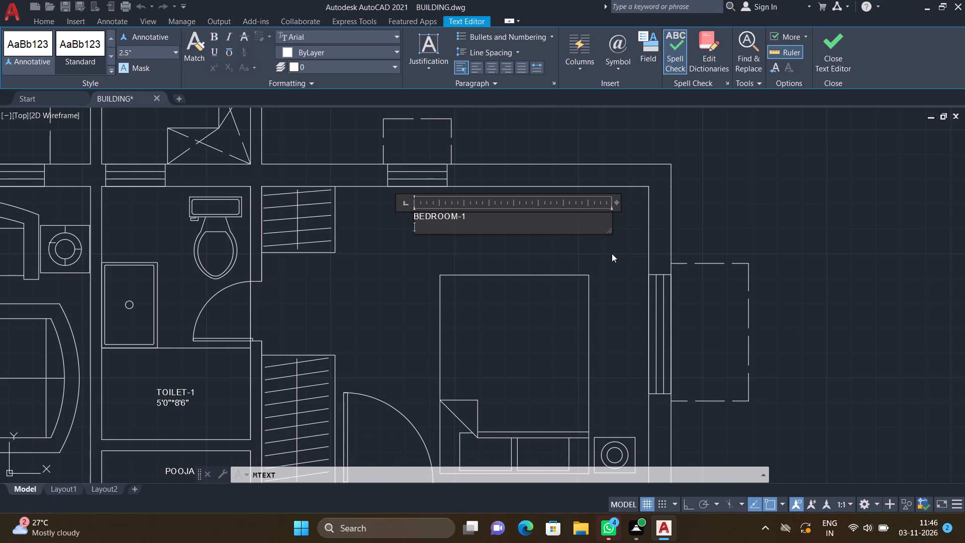
type("13'")
key("0")
type("\"*")
type("10'")
type("0\"")
key("Return")
key("Escape")
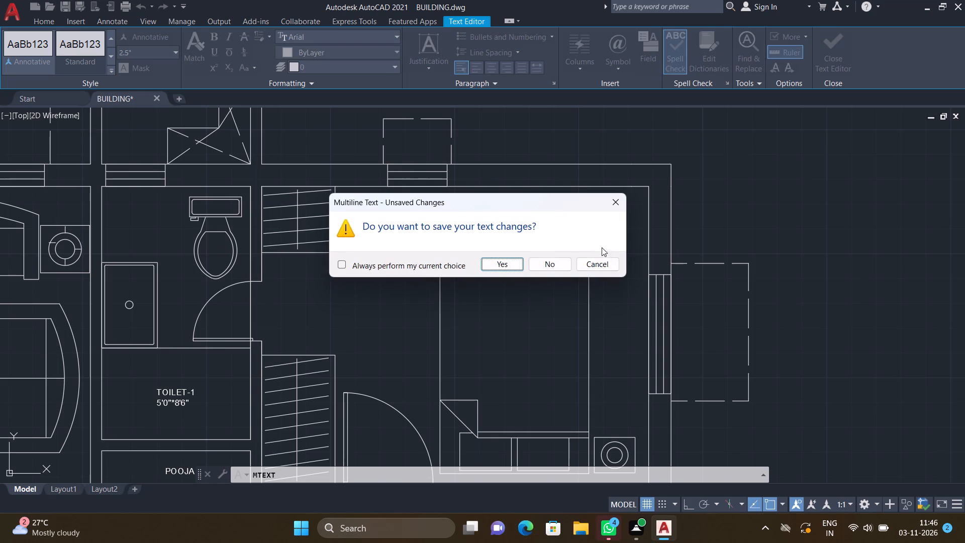
left_click(493, 263)
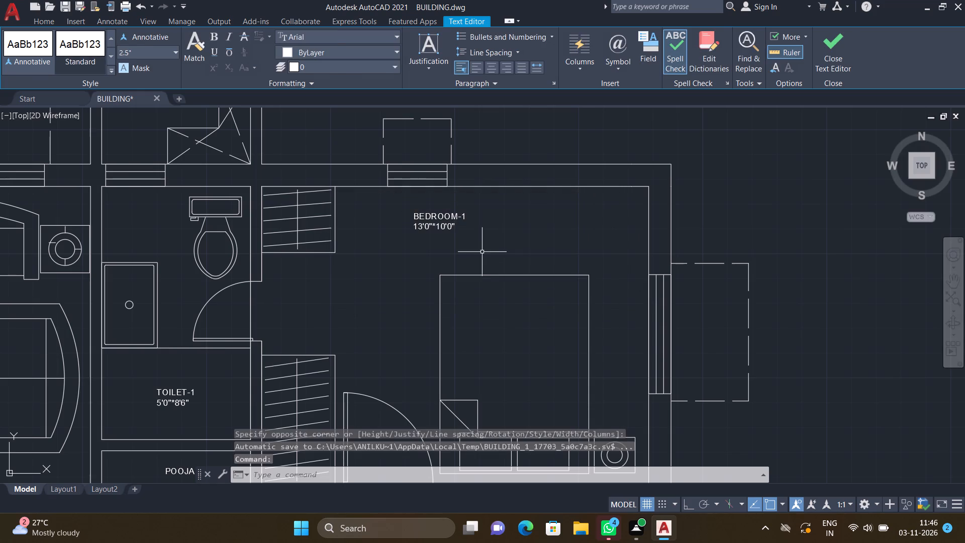
Move the BEDROOM-1 text to the right and slightly down so it sits above the middle of the bed.
scroll(460, 230, "up", 2)
key("m")
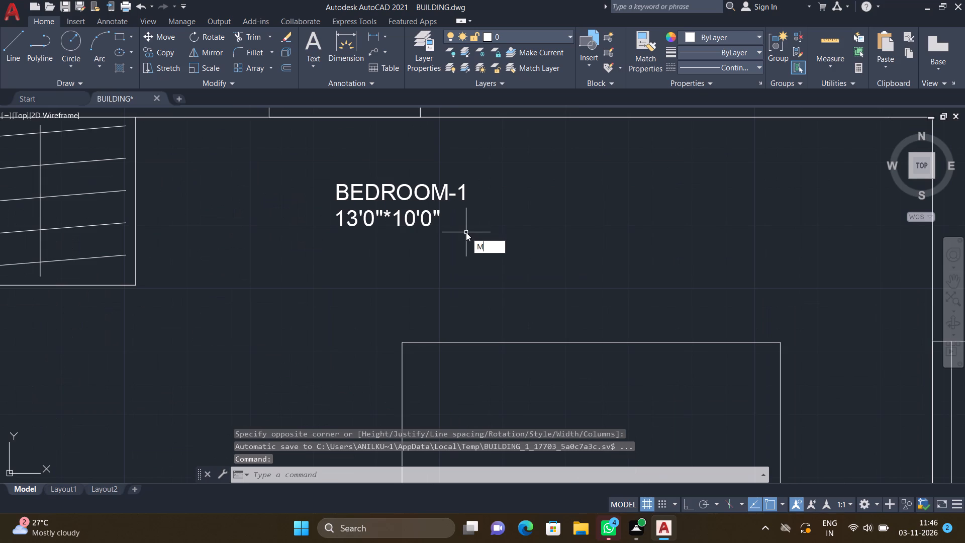
key("Return")
left_click_drag(489, 245, 482, 238)
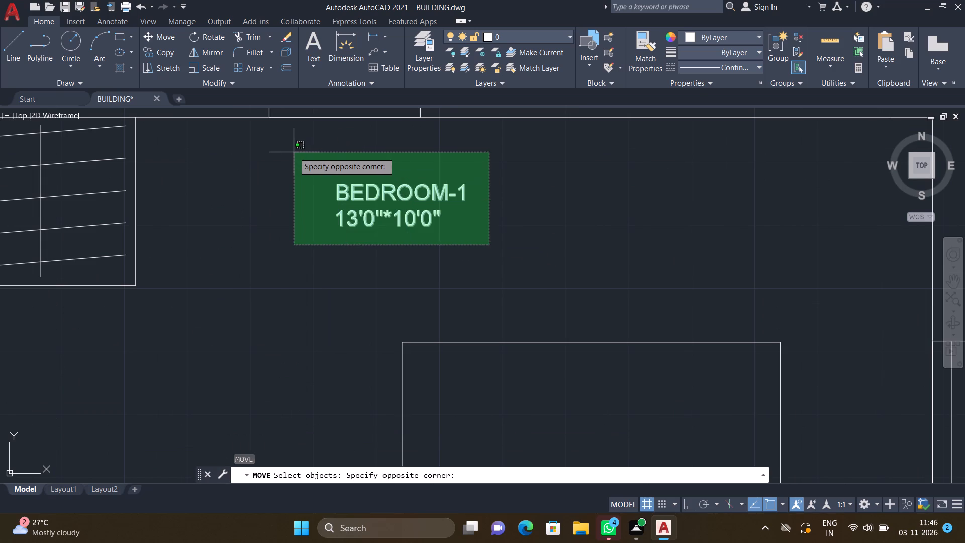
left_click(294, 152)
key("Return")
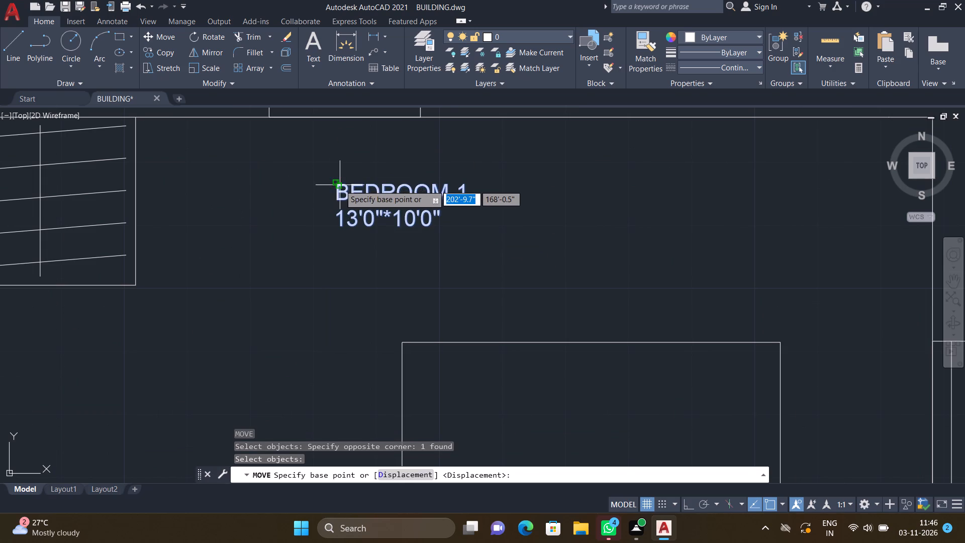
left_click(340, 185)
left_click(508, 197)
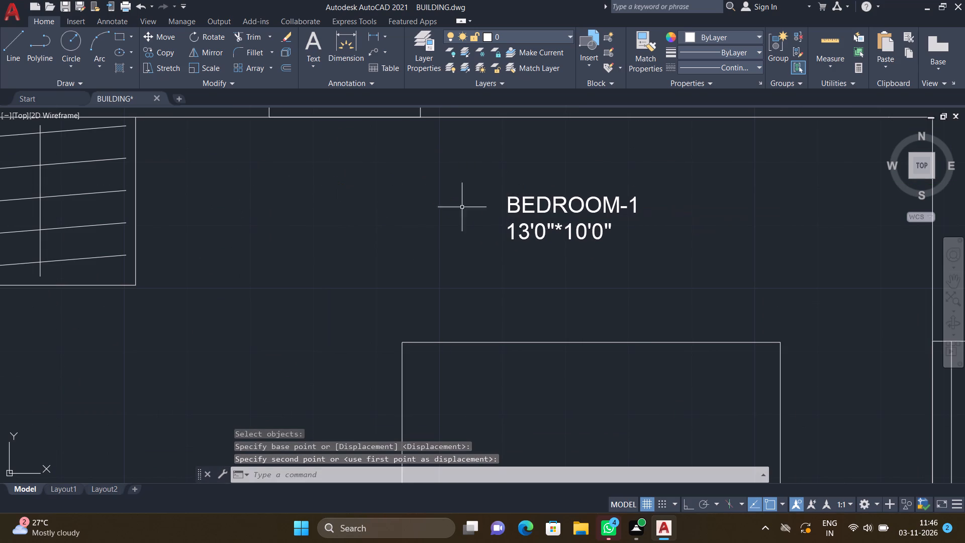
Add a multiline text reading D at the centre of the crossed duct box below BEDROOM-1, beside the balcony chairs.
scroll(401, 172, "down", 3)
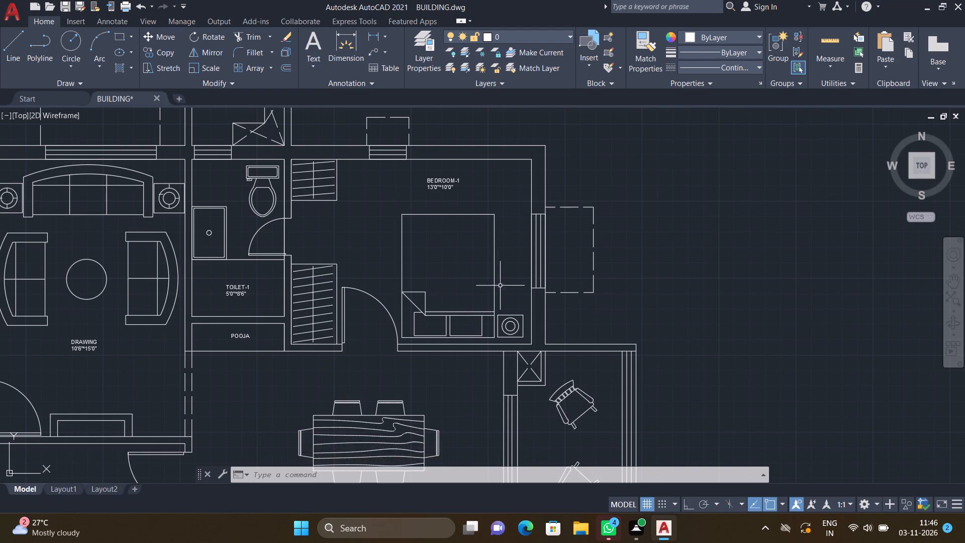
scroll(532, 389, "up", 3)
scroll(514, 309, "up", 3)
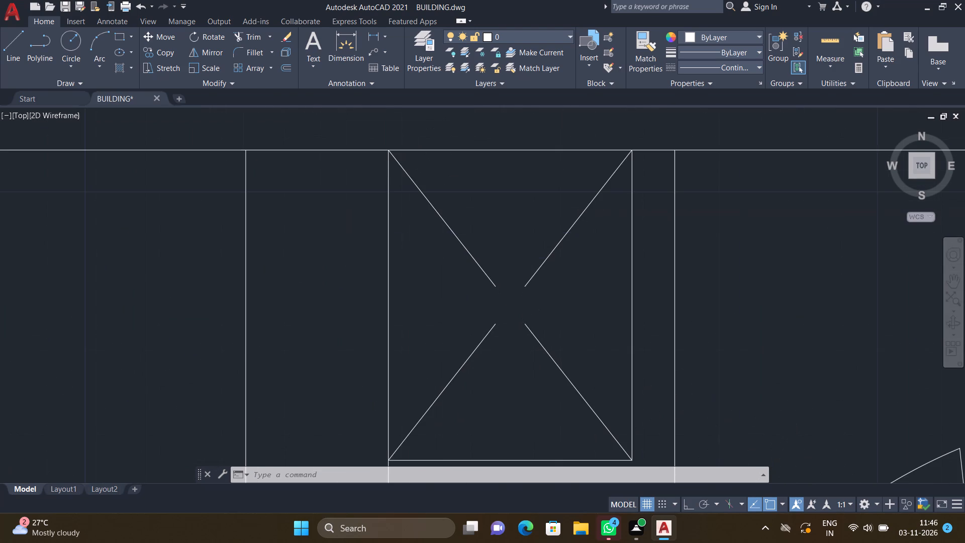
type("MT")
key("Return")
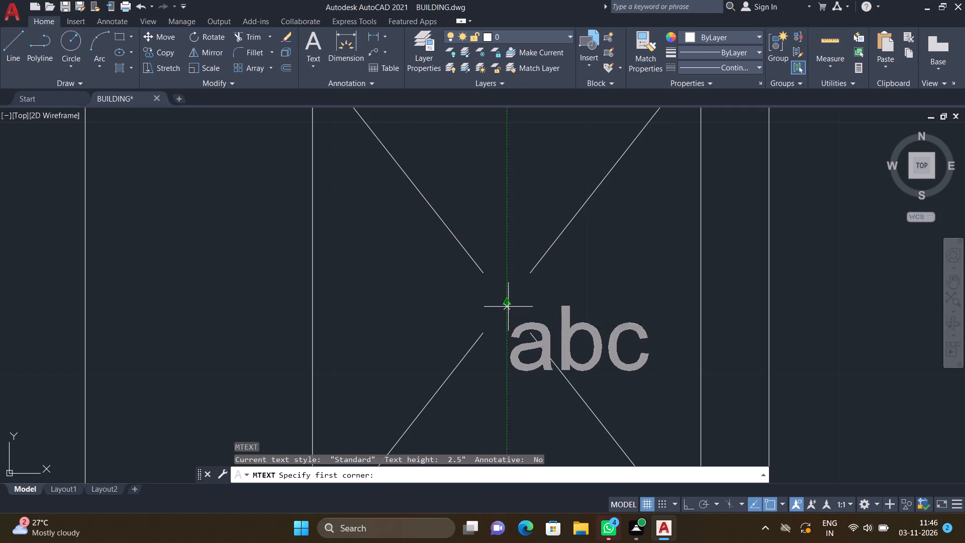
scroll(484, 304, "up", 2)
left_click_drag(486, 244, 487, 248)
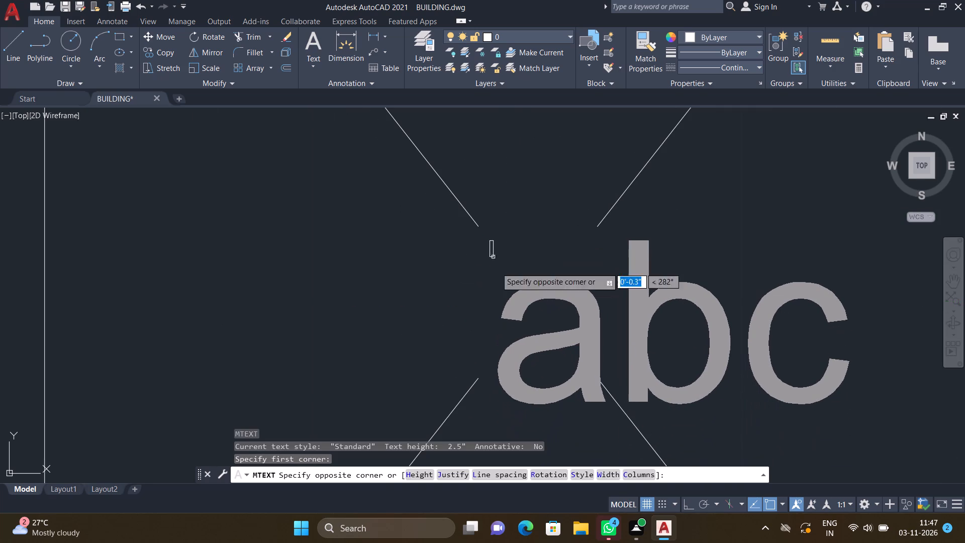
left_click(601, 369)
key("d")
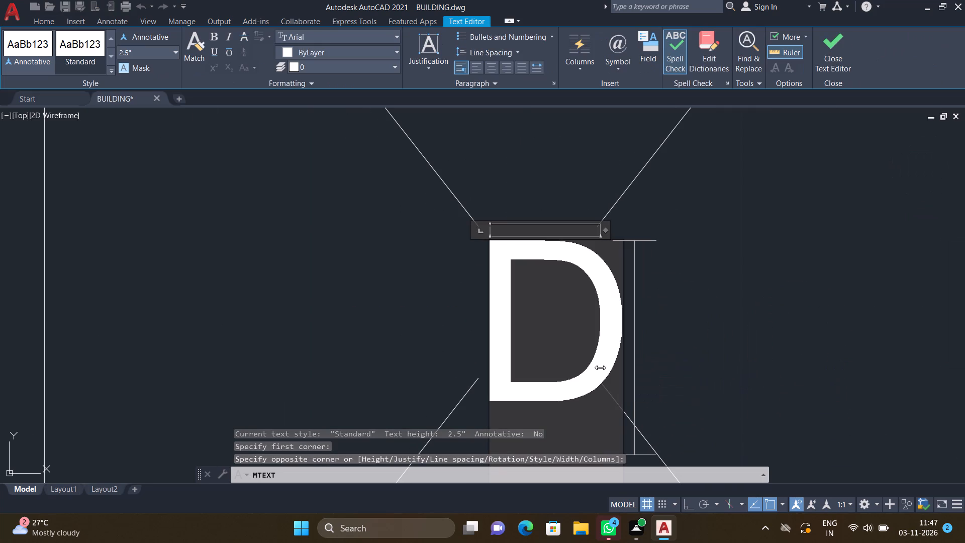
key("Return")
key("Escape")
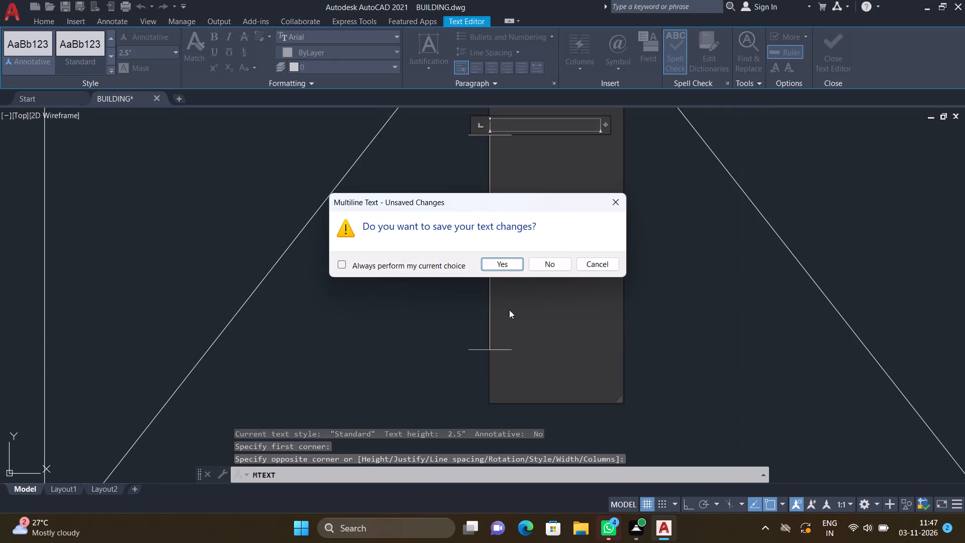
left_click(493, 265)
scroll(489, 274, "down", 6)
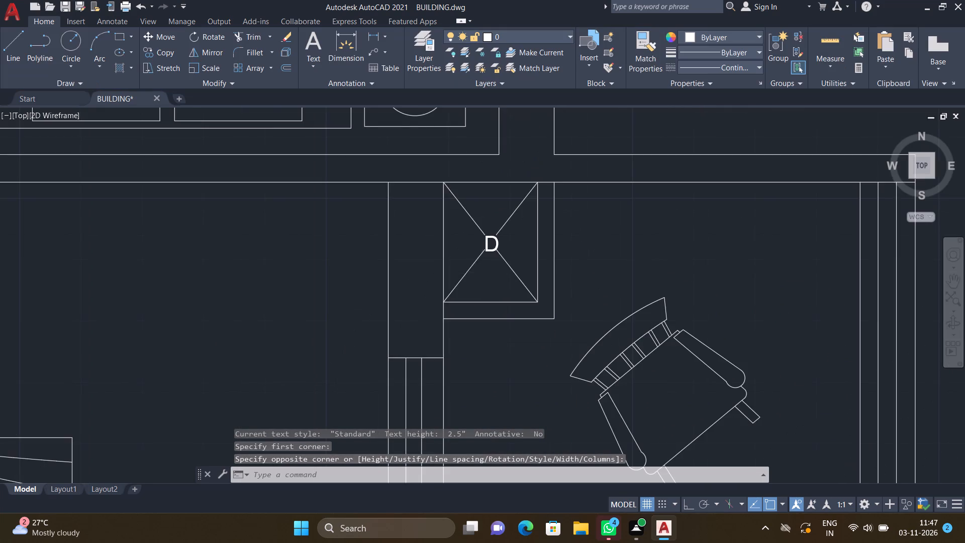
Add a multiline text reading LIVING/DINING with 17'0"*10'0" on the second line, above the dining table near the balcony.
scroll(485, 302, "down", 4)
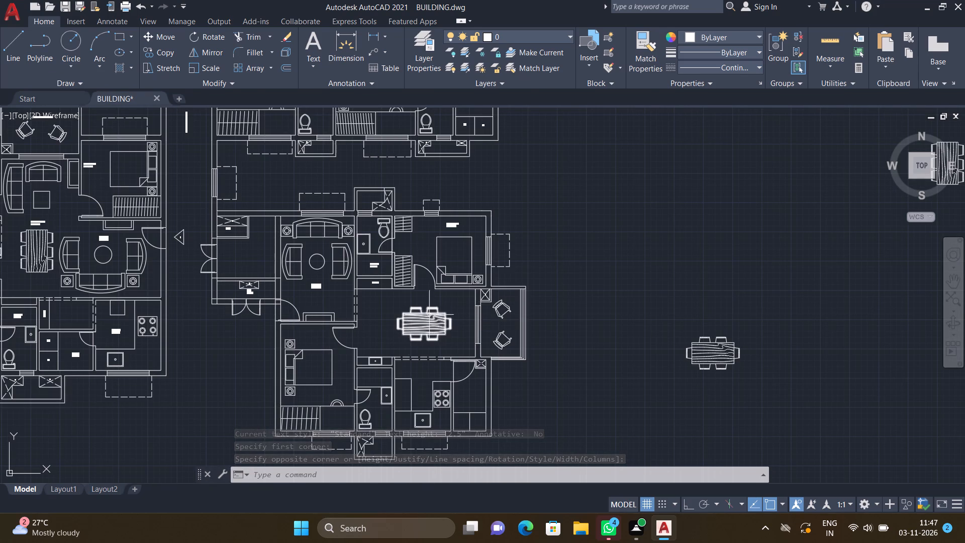
scroll(431, 305, "up", 3)
type("MR")
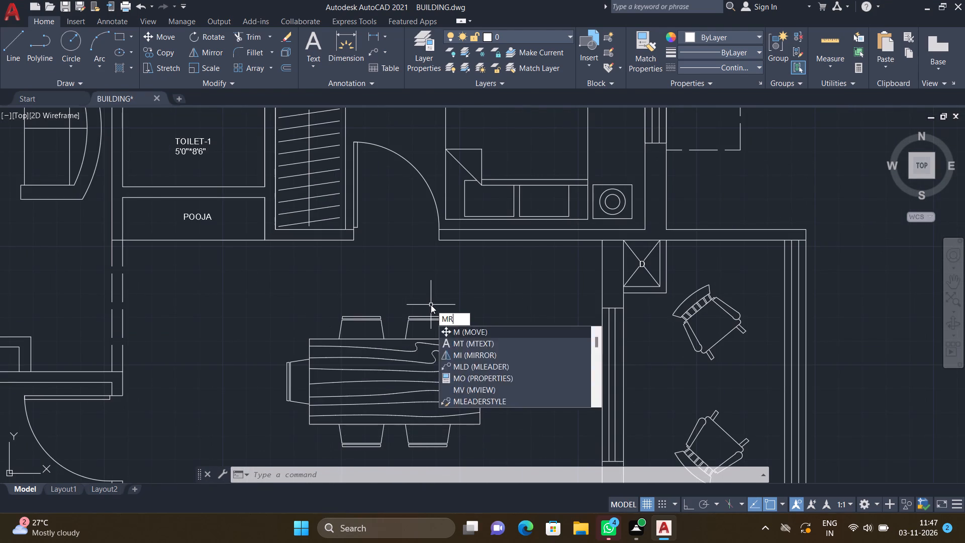
key("BackSpace")
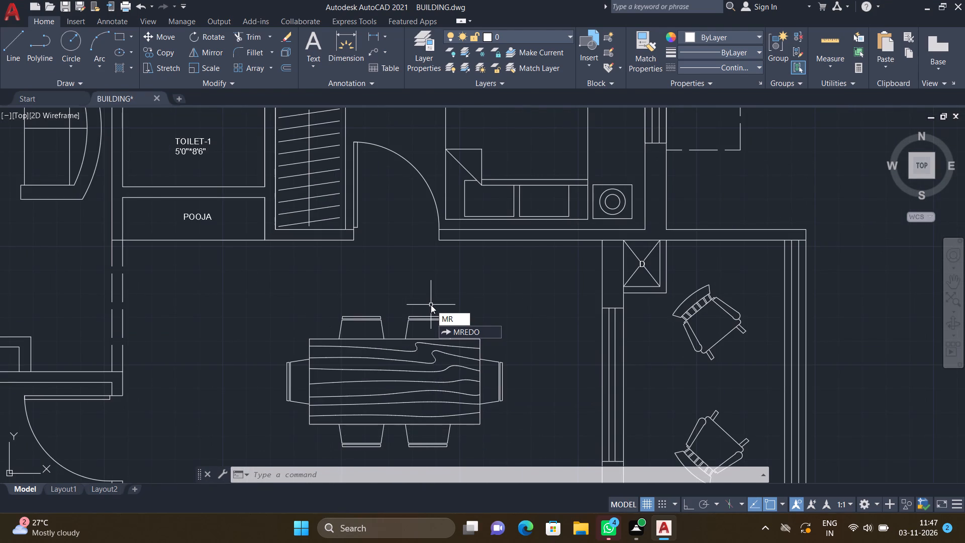
key("BackSpace")
key("t")
key("Return")
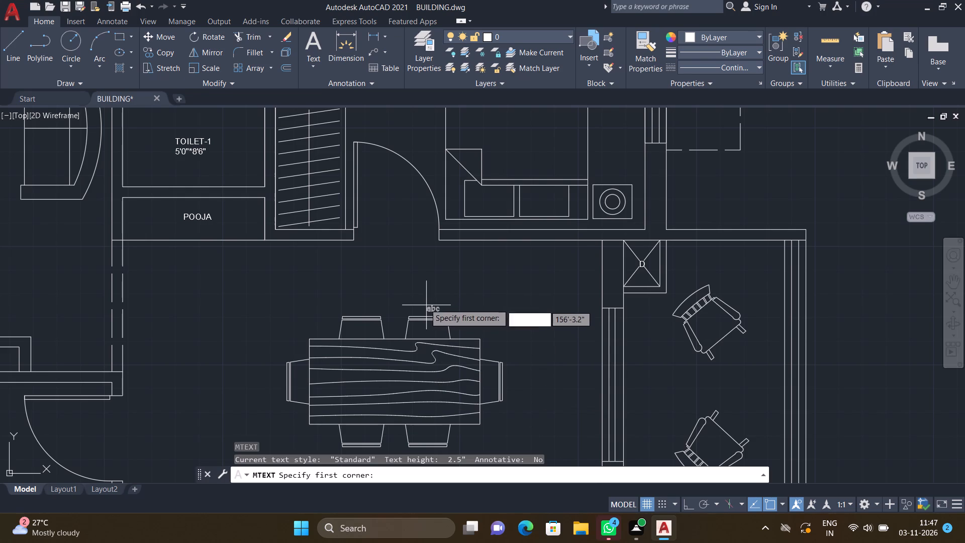
scroll(400, 288, "down", 1)
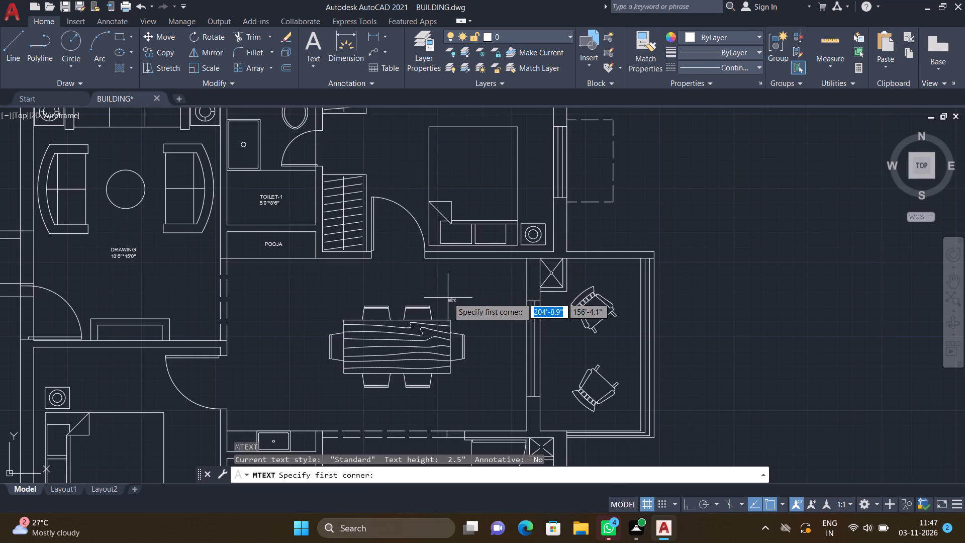
scroll(445, 282, "up", 3)
left_click(409, 262)
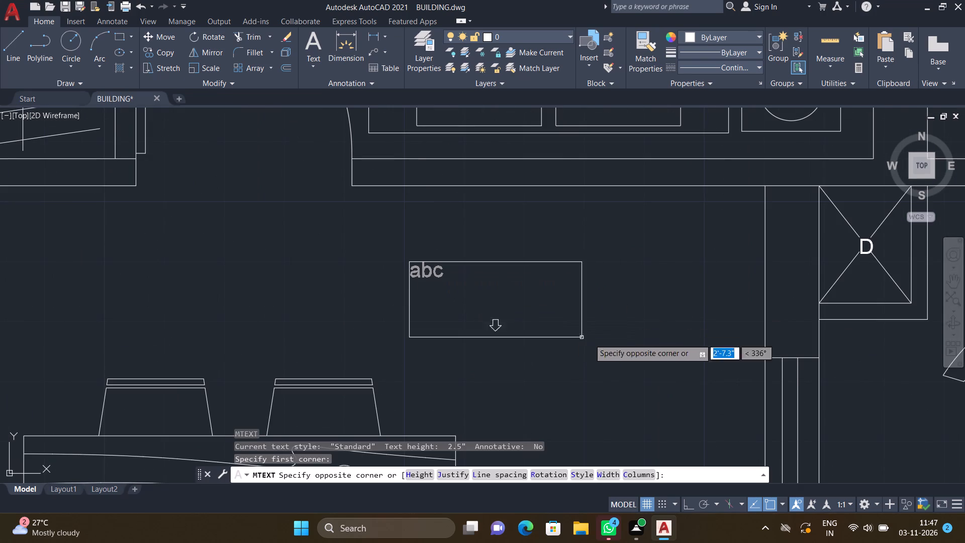
left_click(704, 359)
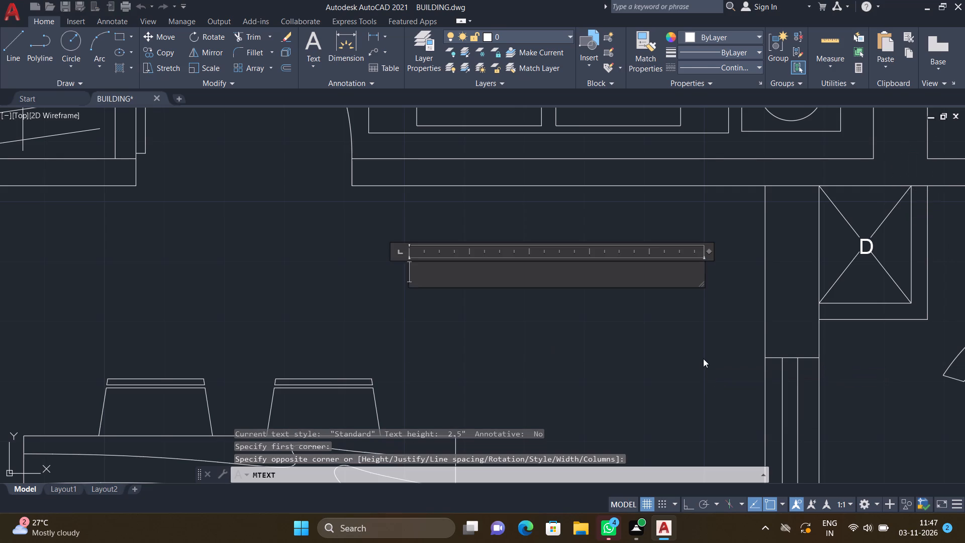
type("LIVING")
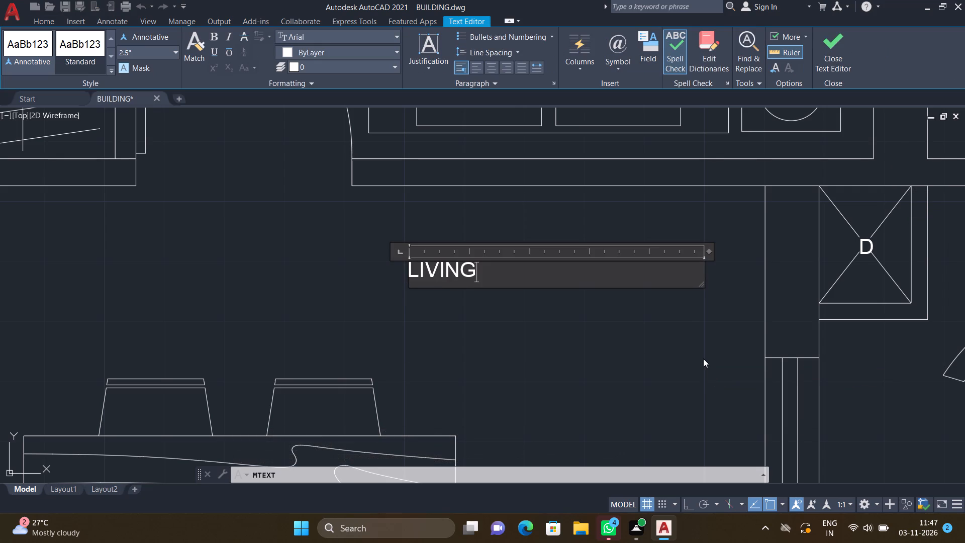
key("slash")
type("DINING")
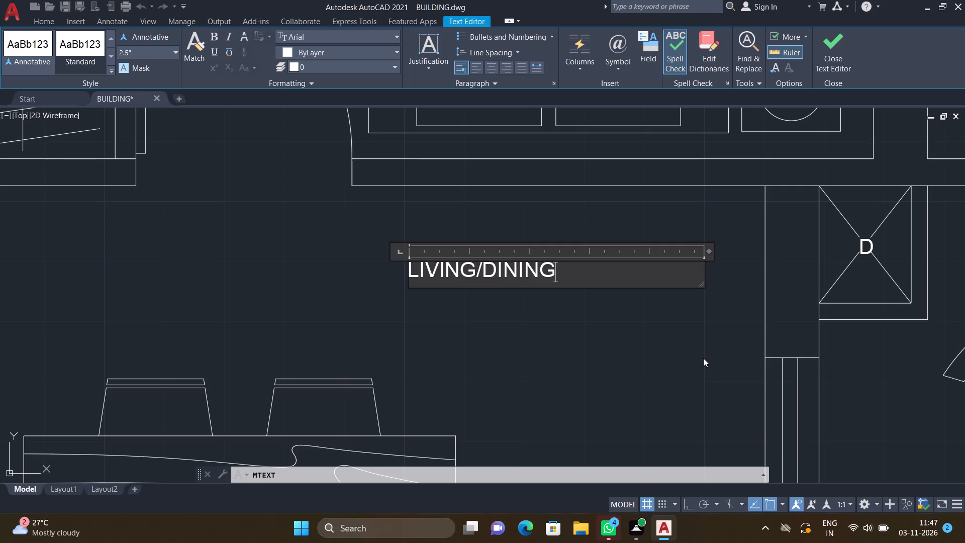
key("Return")
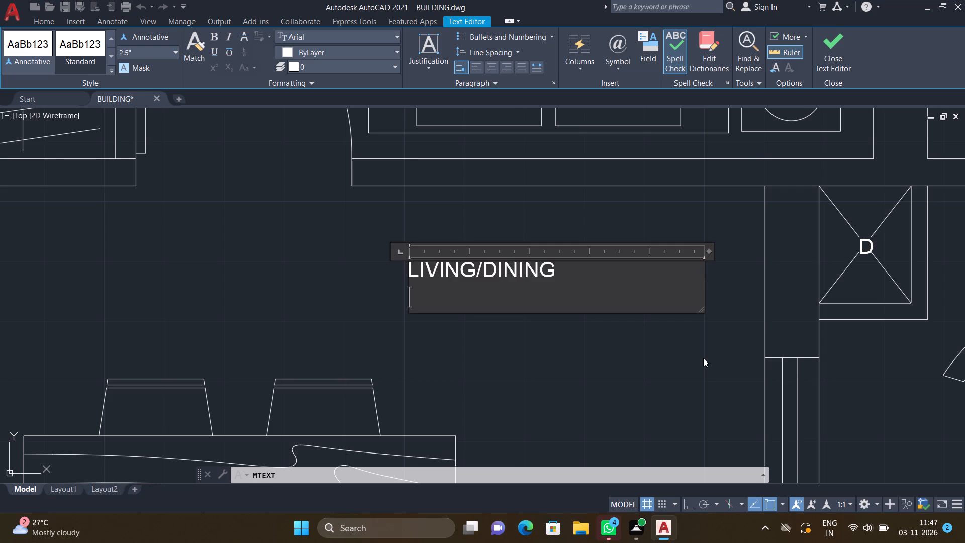
type("17'")
type("0\"")
key("asterisk")
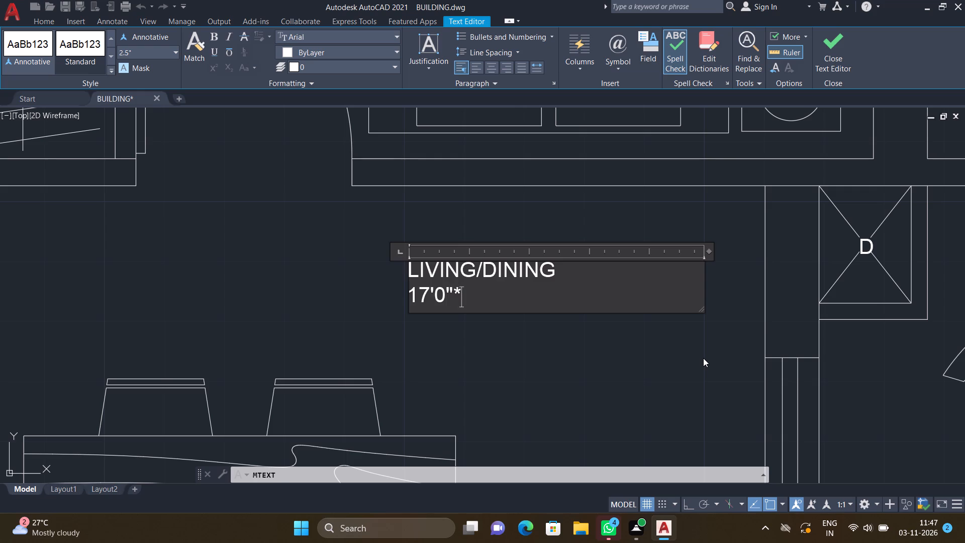
type("10'")
type("0\"")
key("Return")
key("Escape")
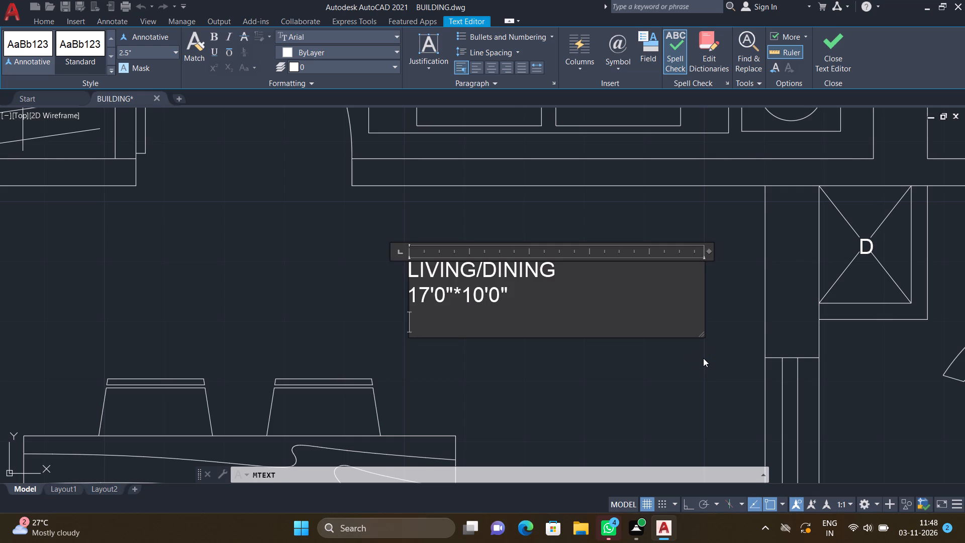
left_click(502, 260)
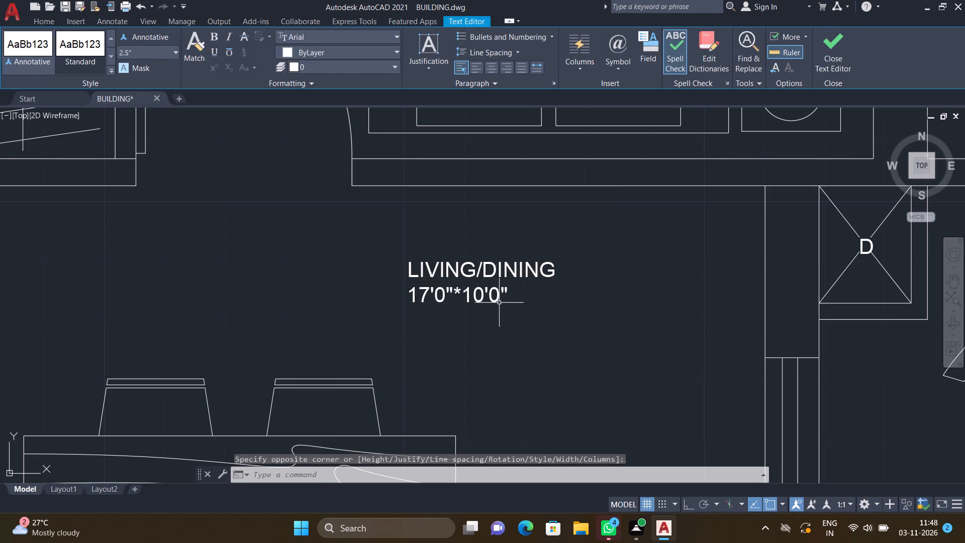
Move the LIVING/DINING text to the right and down so it sits just above the dining table's balcony-side end.
key("m")
key("Return")
left_click_drag(578, 325, 573, 325)
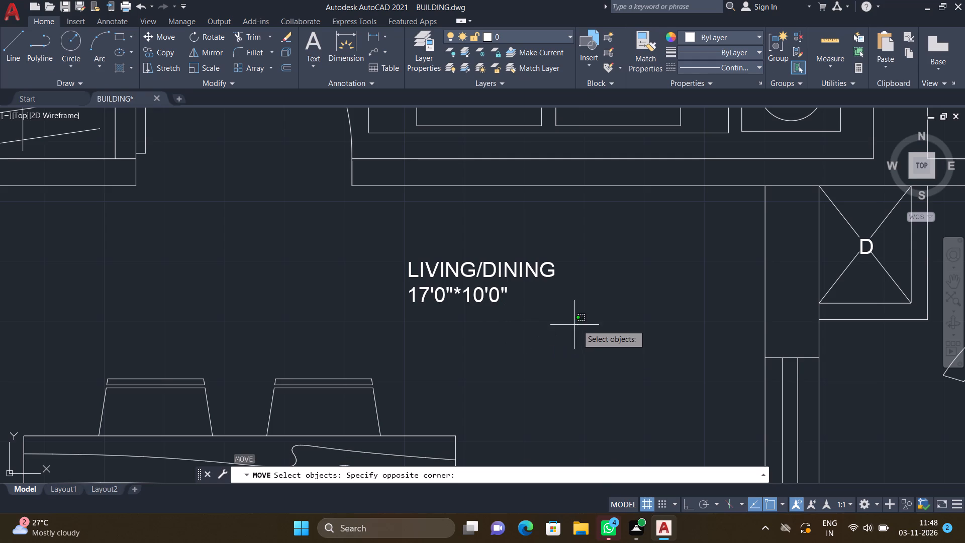
left_click_drag(573, 325, 567, 323)
double_click(357, 238)
key("Return")
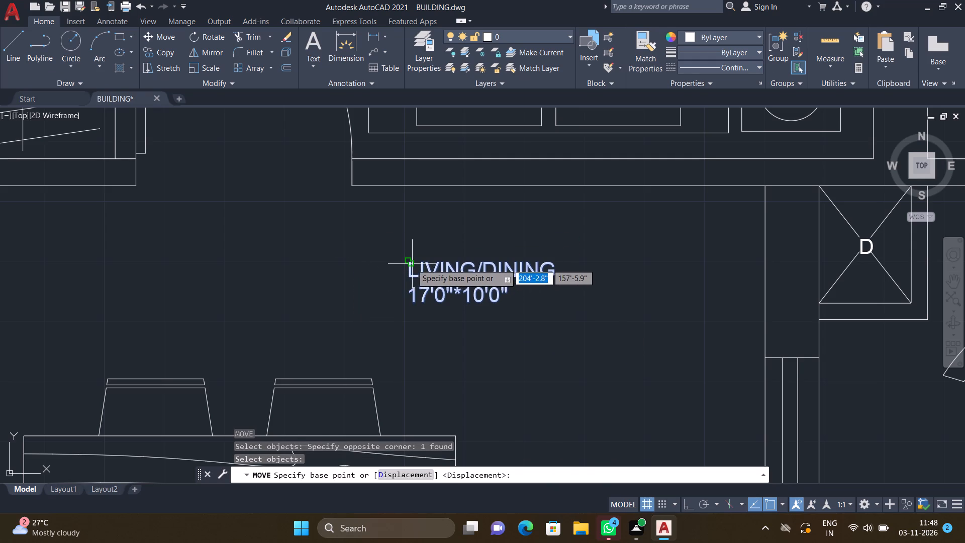
left_click(411, 263)
left_click(490, 326)
Add a multiline text reading 5'8" WIDE BALCONY between the two chairs on the balcony beside the living/dining area.
scroll(463, 314, "down", 4)
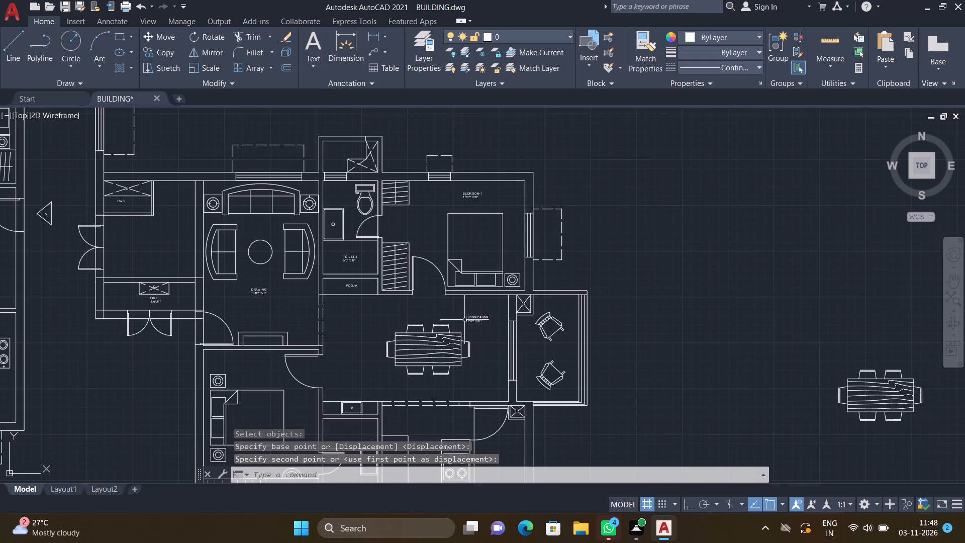
scroll(557, 385, "up", 2)
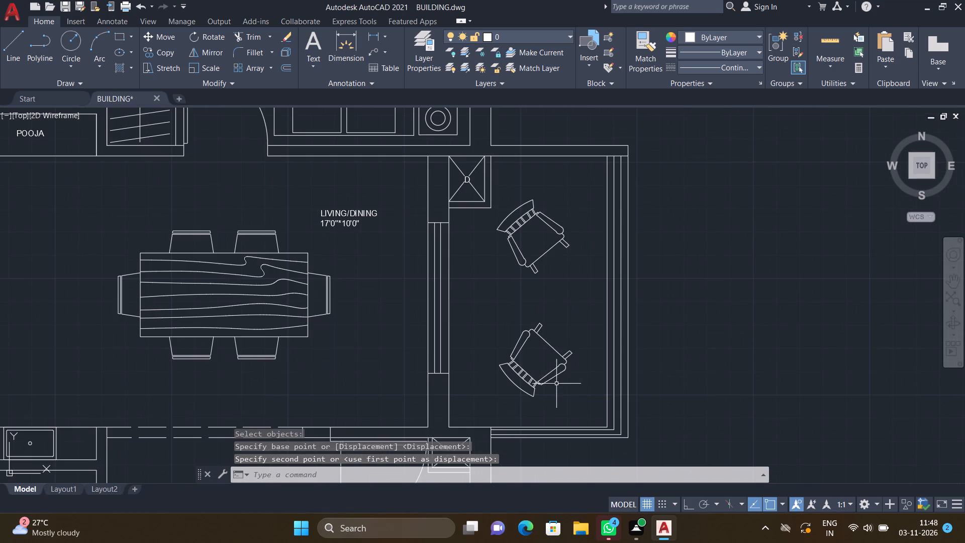
scroll(548, 332, "up", 2)
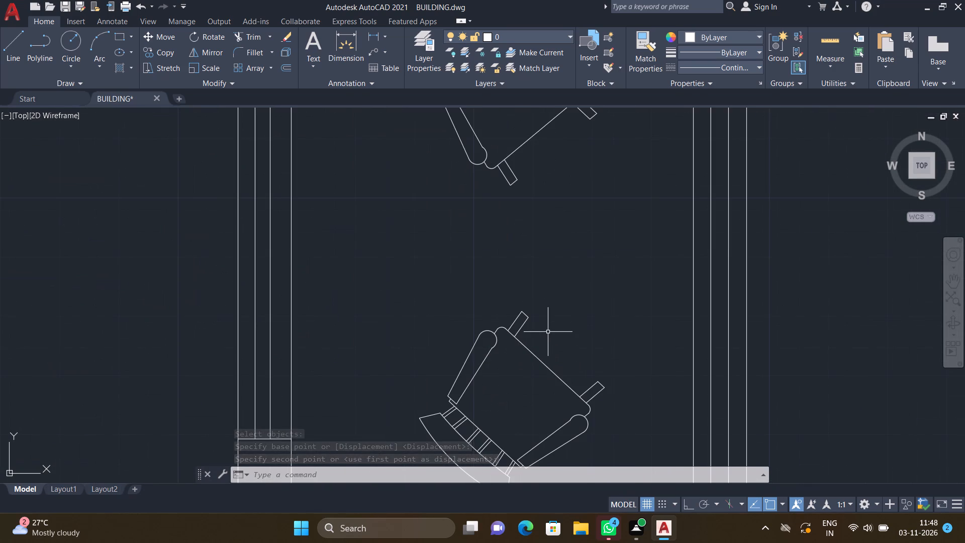
type("MT")
key("Return")
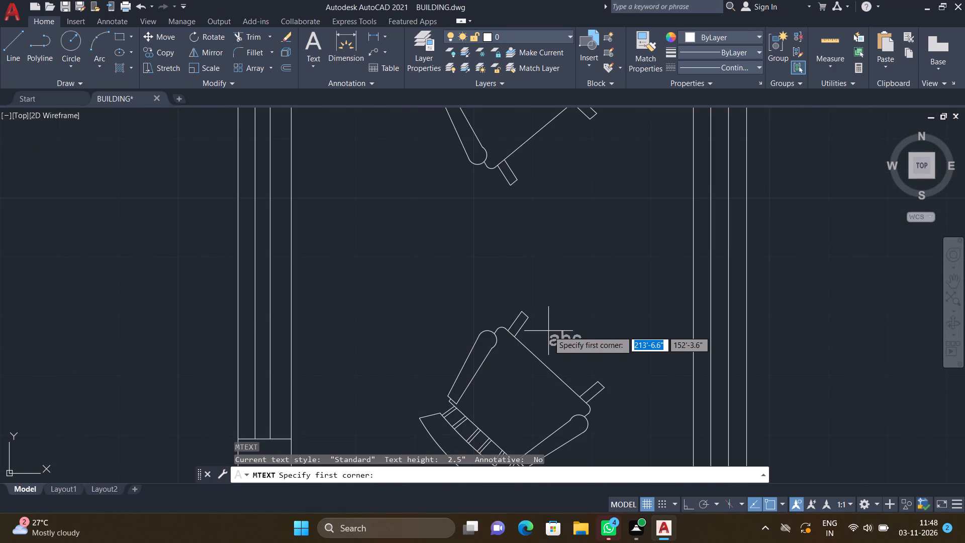
scroll(547, 326, "down", 3)
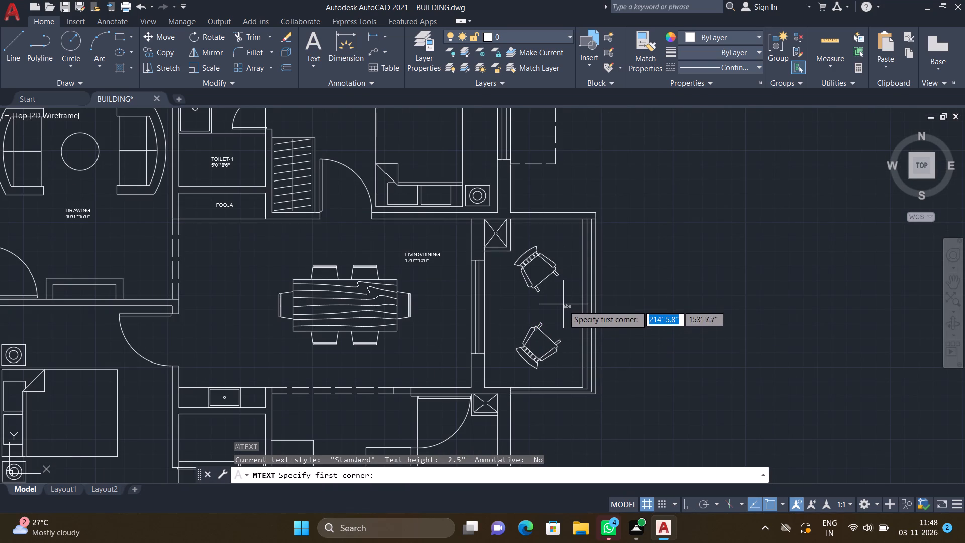
scroll(552, 329, "up", 3)
left_click(354, 232)
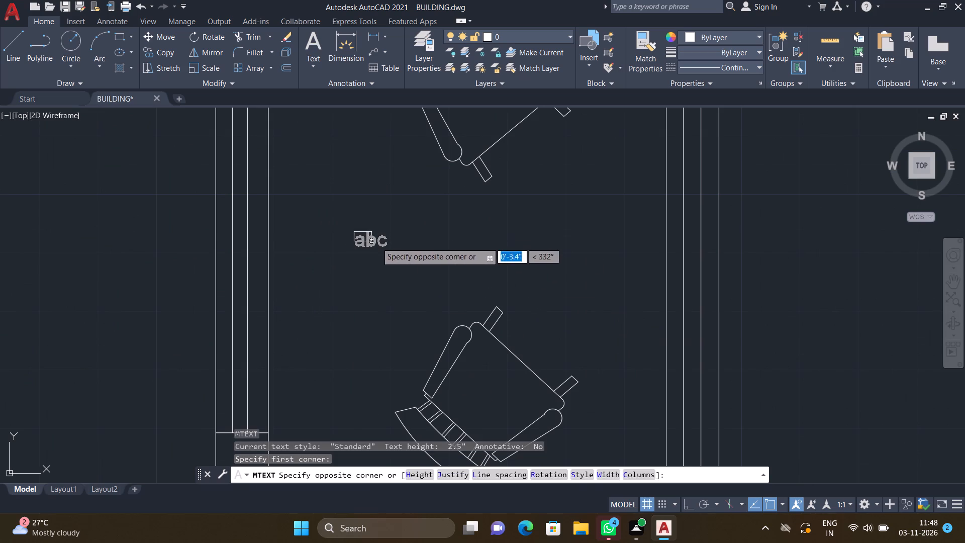
left_click(632, 290)
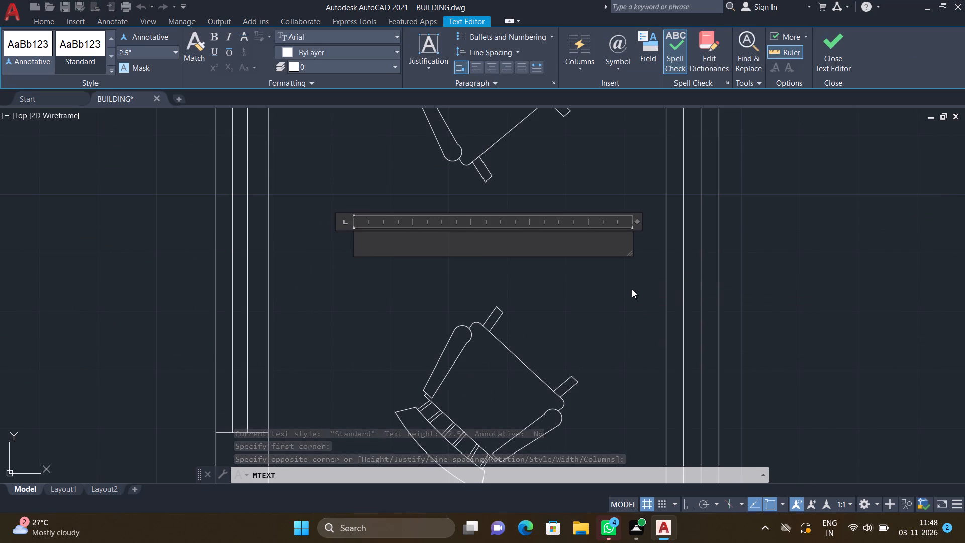
type("5'")
type("8\"")
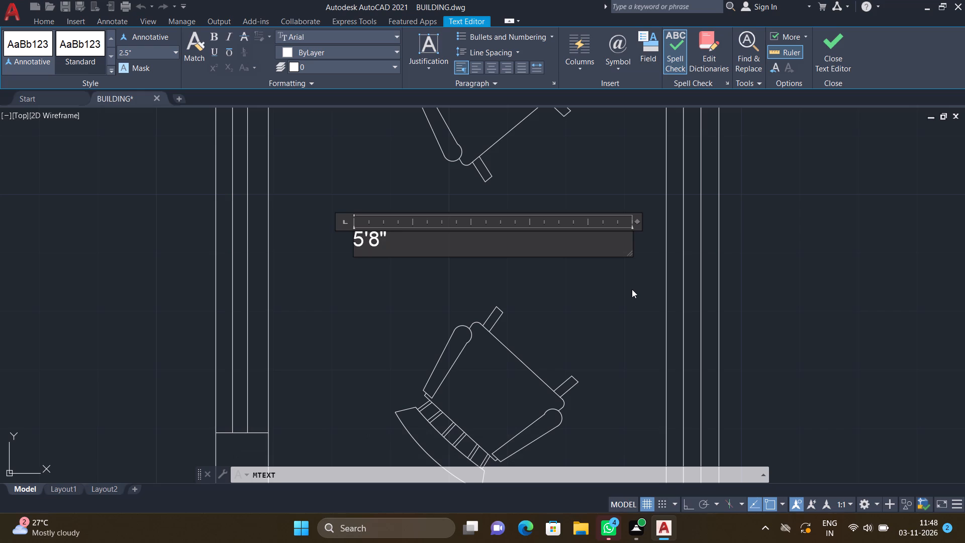
key("space")
type("WIDE")
key("space")
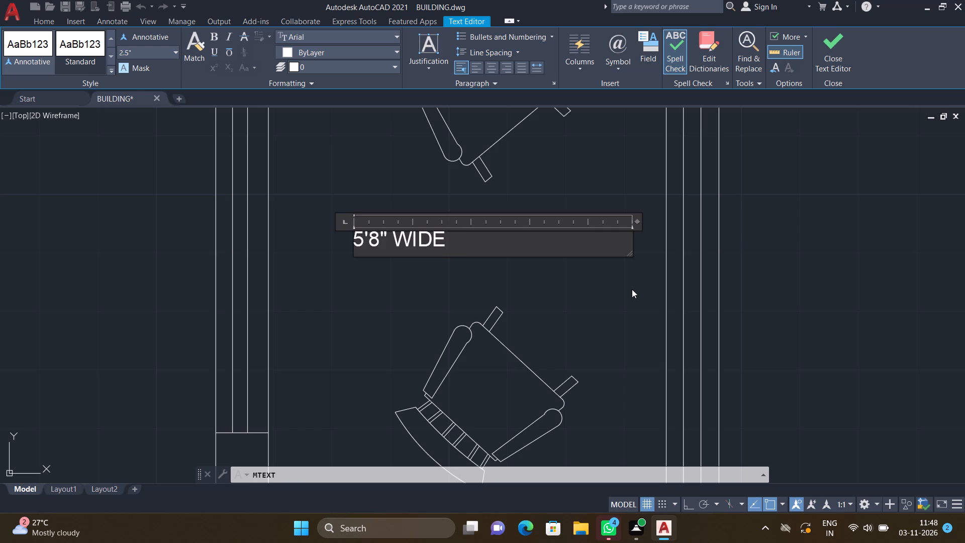
type("BAL")
type("CONY")
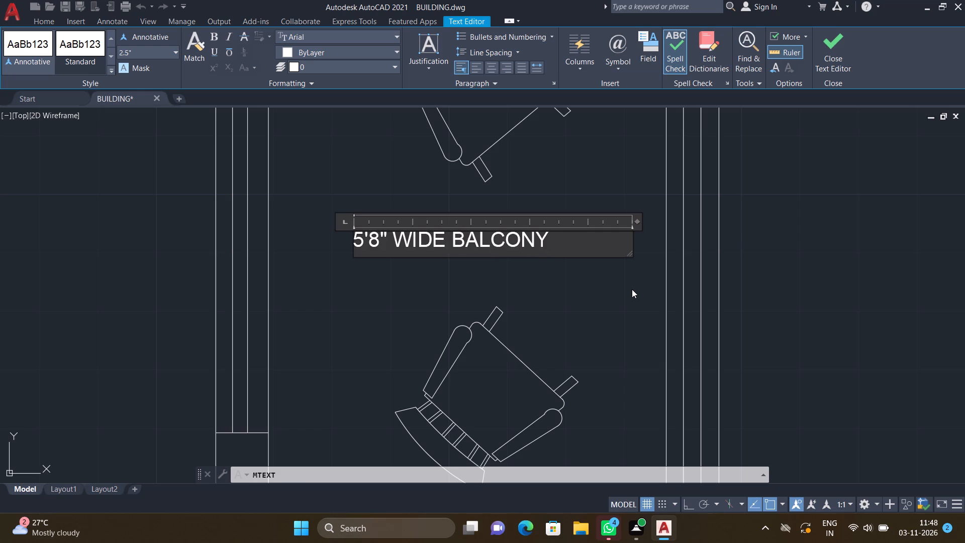
key("Escape")
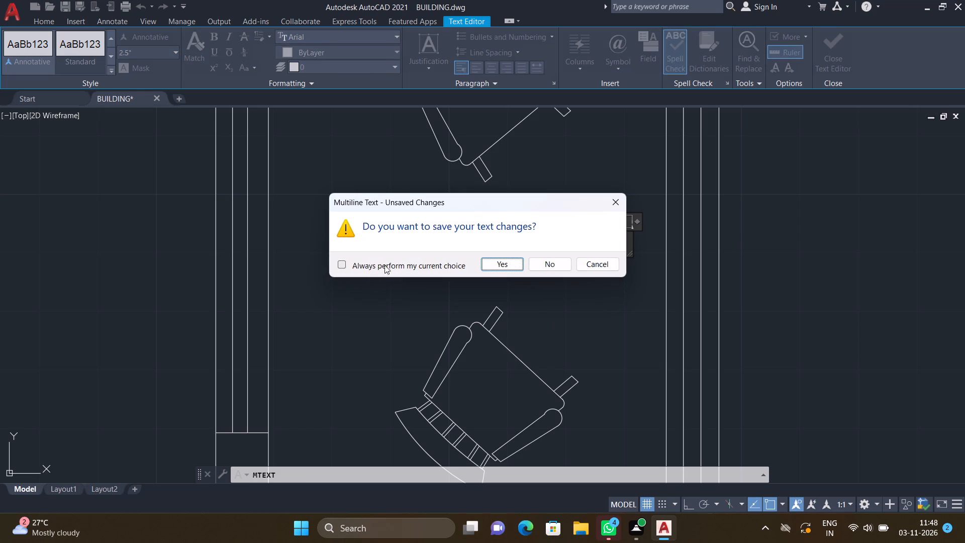
left_click(504, 263)
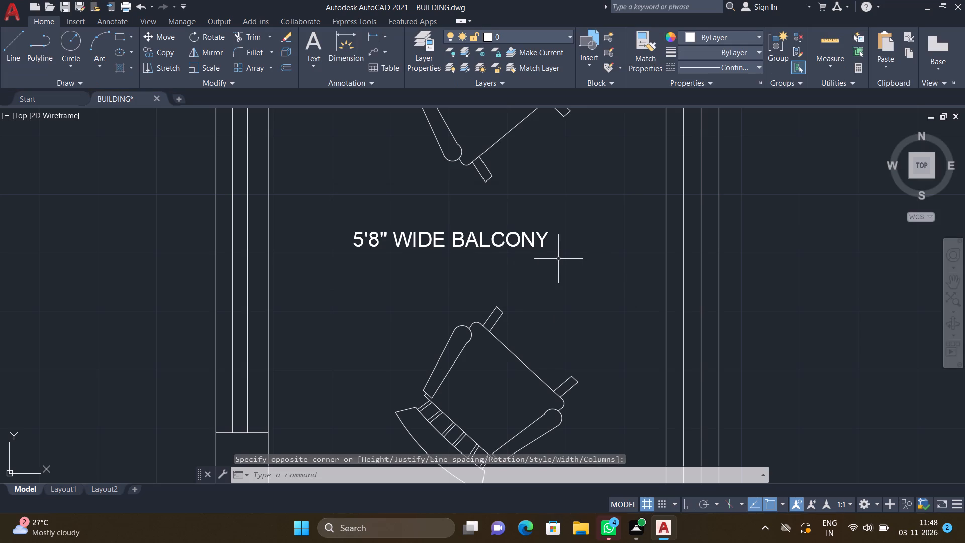
Rotate the 5'8" WIDE BALCONY text 90° counterclockwise about its upper-left corner so it reads vertically.
type("RO")
key("Return")
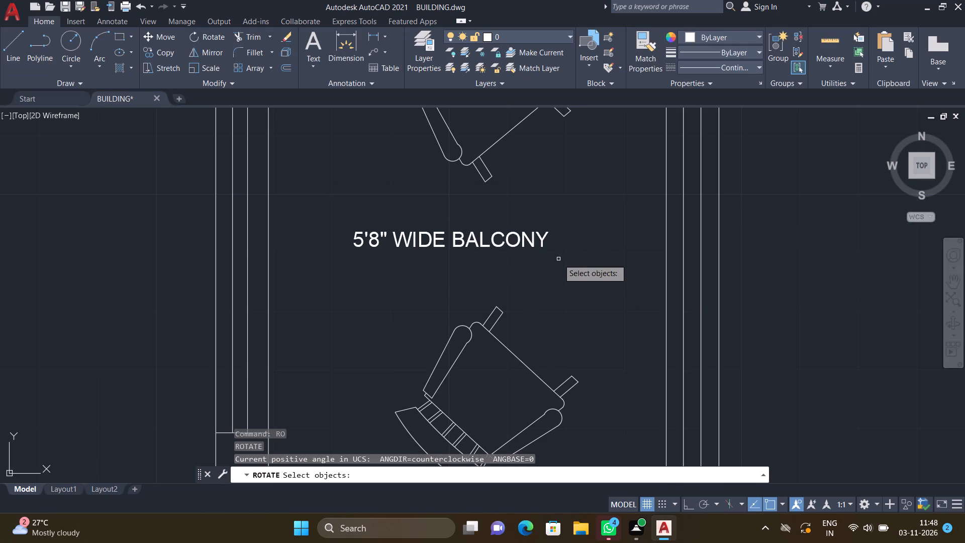
key("F8")
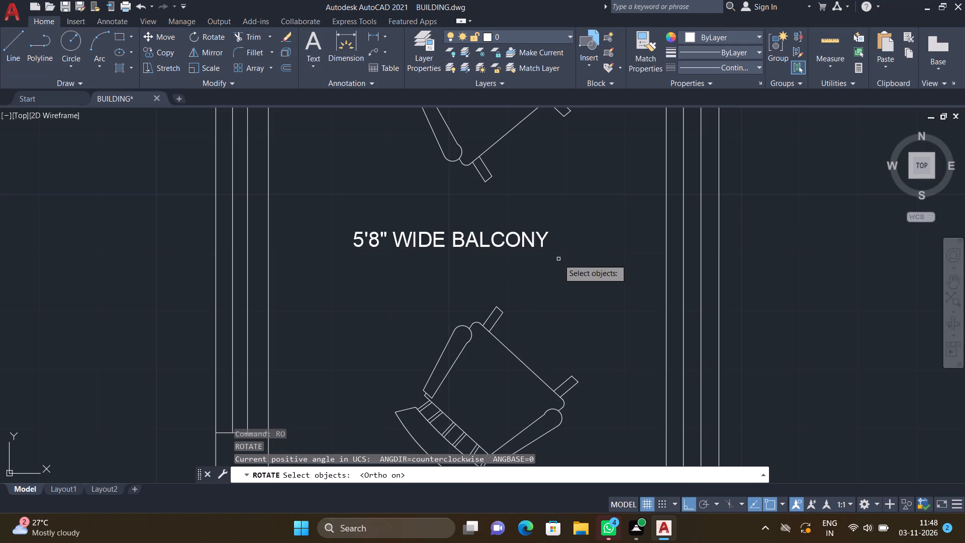
left_click_drag(567, 265, 561, 262)
left_click(300, 211)
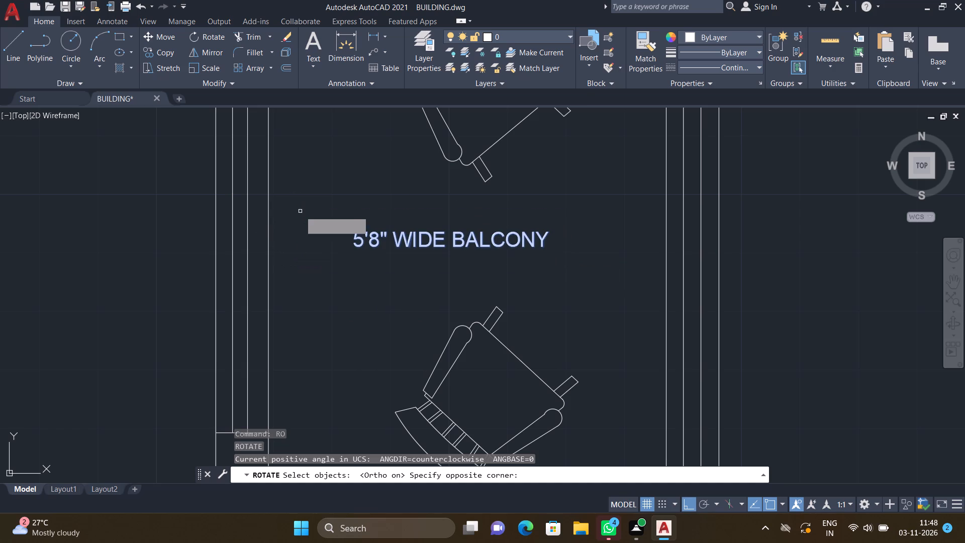
key("Return")
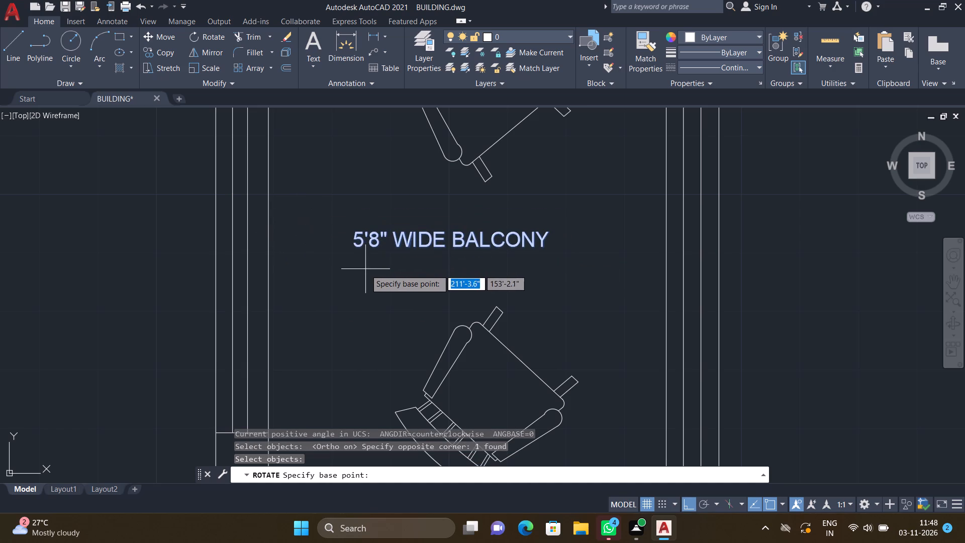
scroll(361, 271, "down", 1)
scroll(348, 254, "up", 2)
left_click(364, 242)
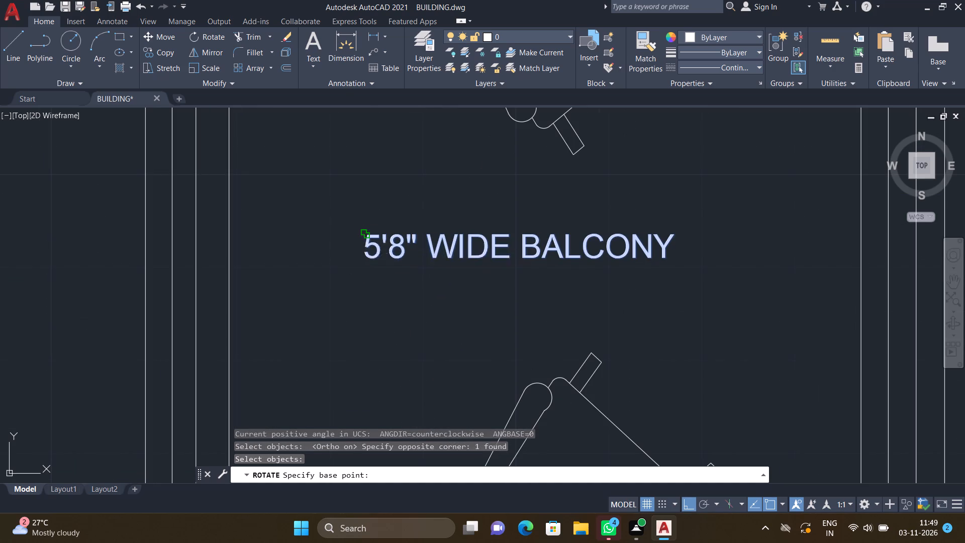
left_click(335, 158)
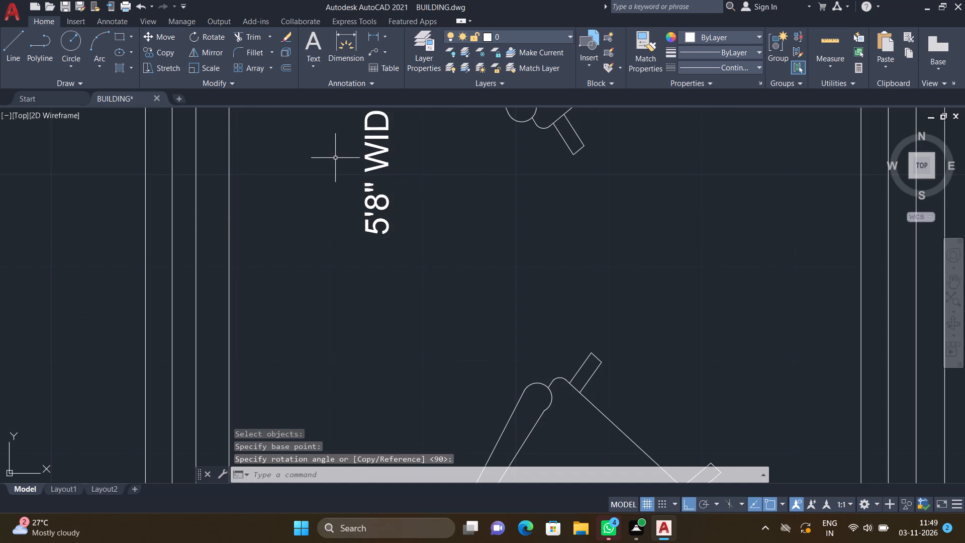
scroll(371, 176, "down", 3)
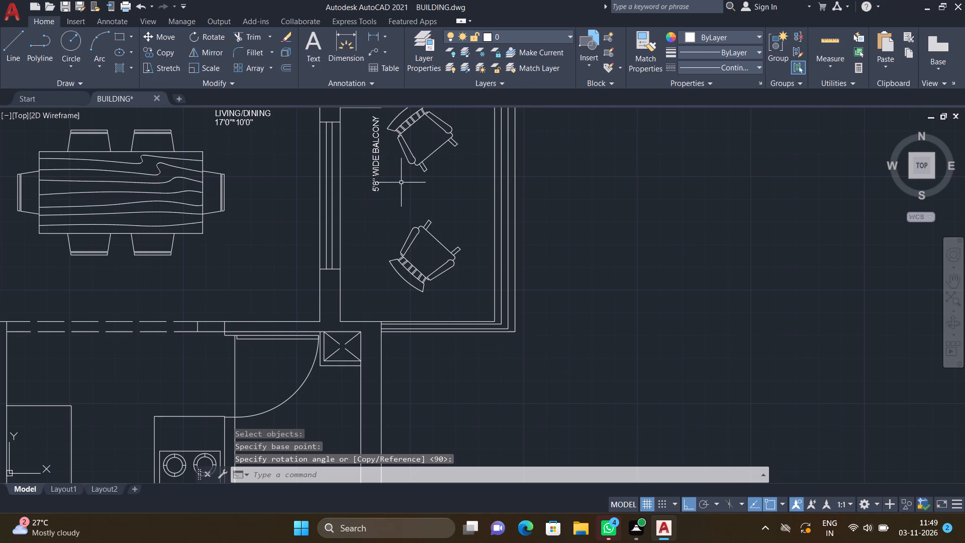
Move the vertical 5'8" WIDE BALCONY text beside the two balcony chairs, towards the outer railing.
key("F8")
key("m")
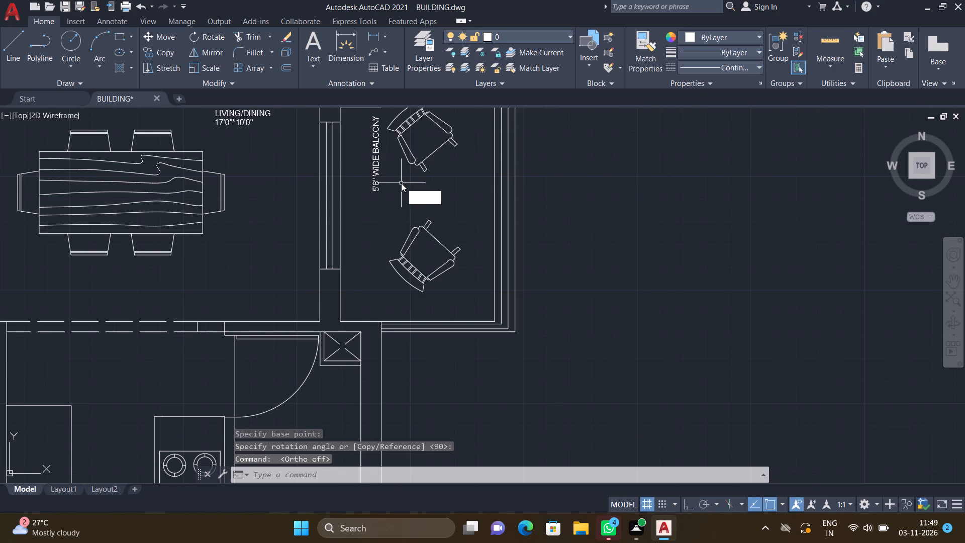
key("Return")
left_click(373, 185)
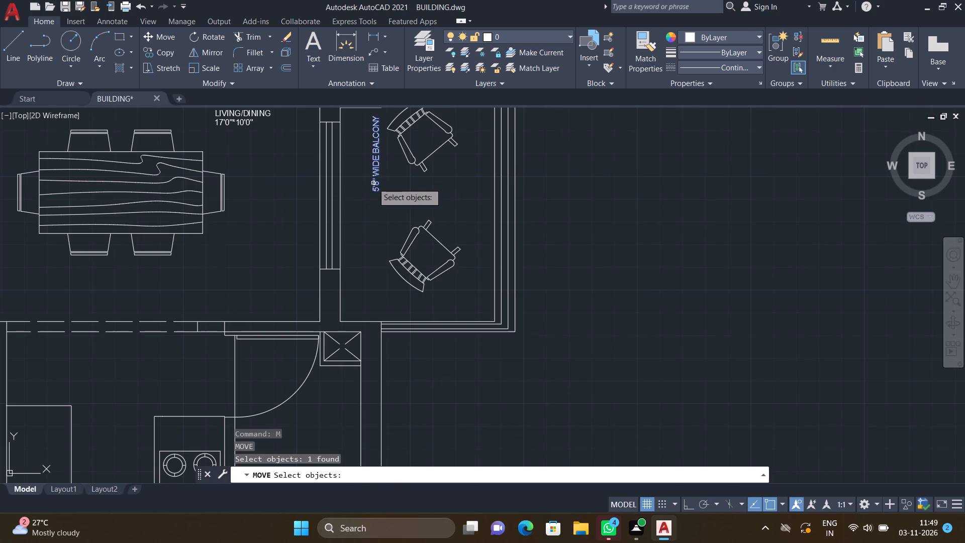
key("Return")
scroll(372, 193, "up", 1)
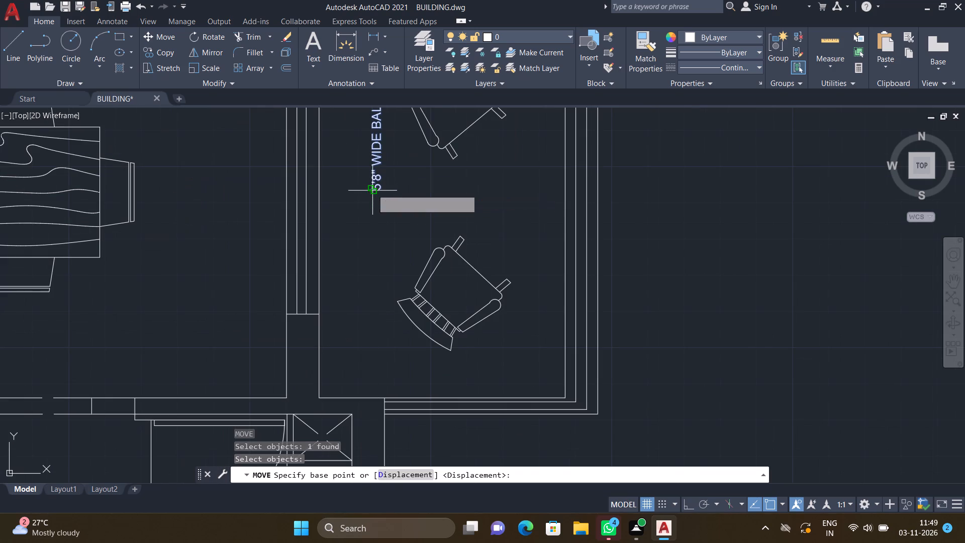
left_click(372, 190)
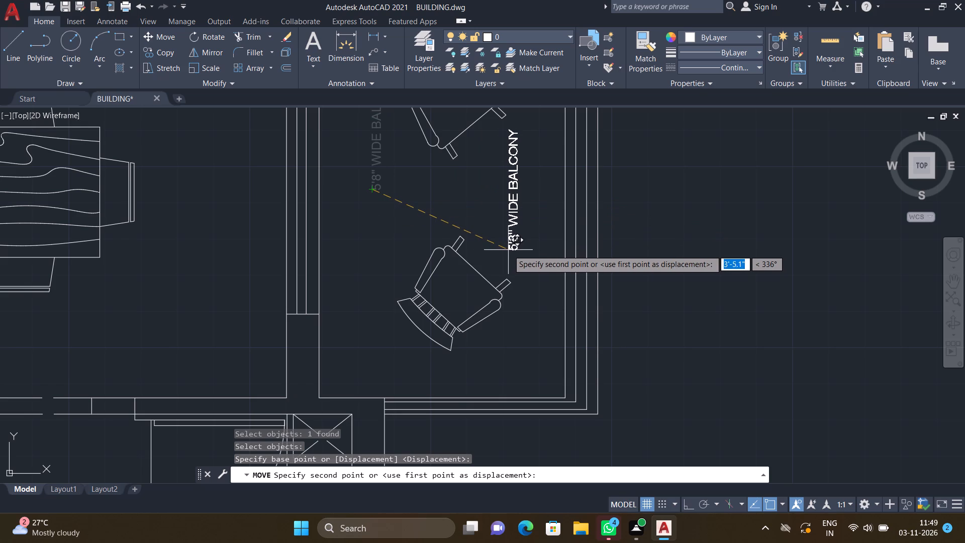
left_click(498, 254)
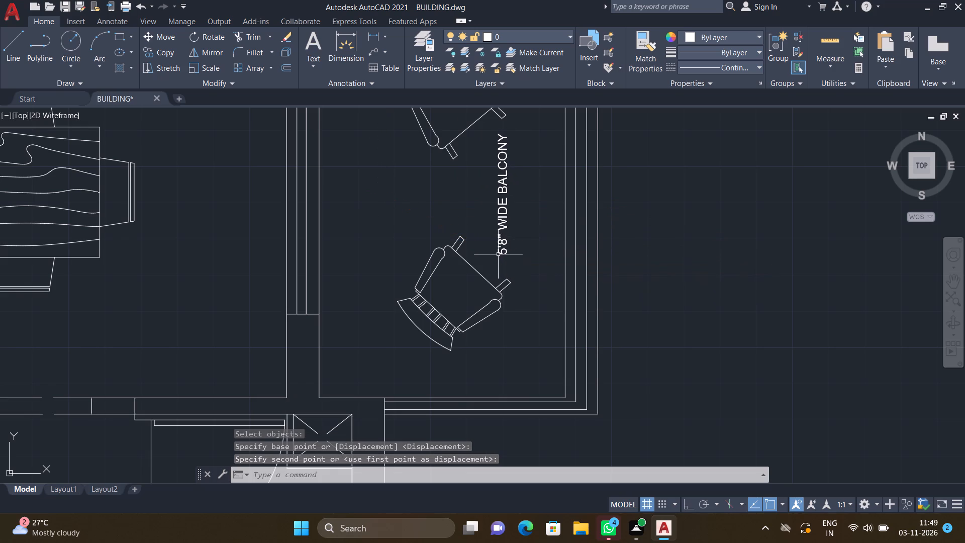
Add a multiline text reading M.BEDROOM with 10'10"*15'3" on the second line, above the bed in the bedroom below the drawing room.
scroll(344, 292, "down", 3)
scroll(251, 370, "down", 1)
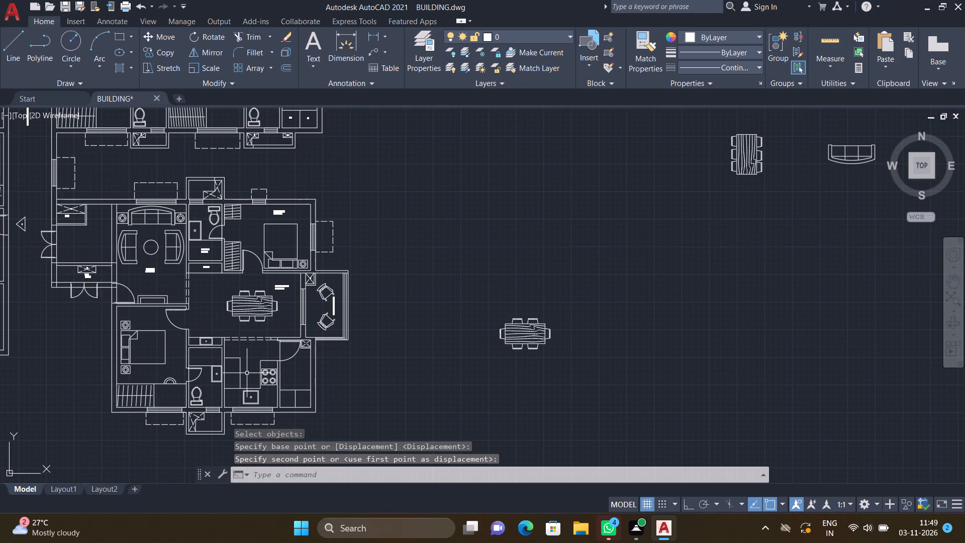
scroll(172, 403, "down", 2)
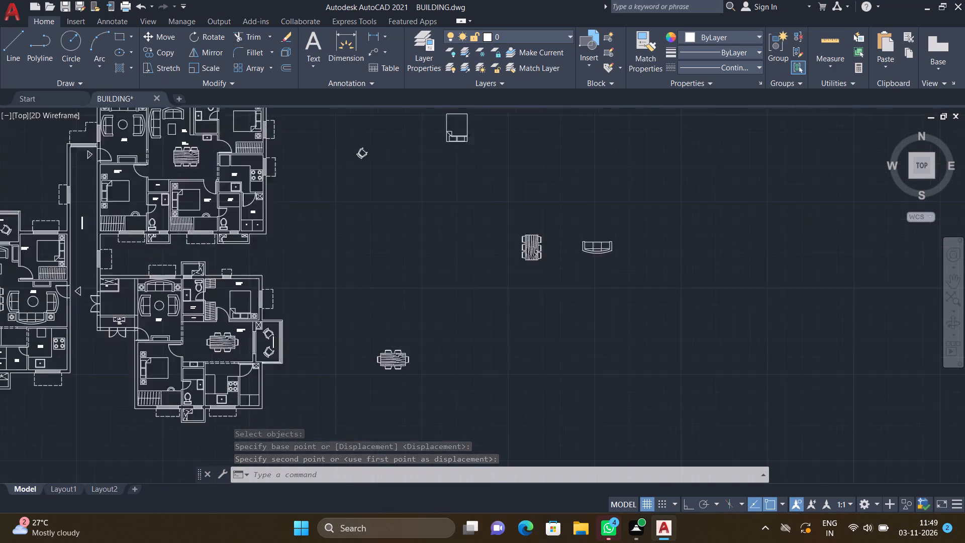
scroll(150, 400, "up", 4)
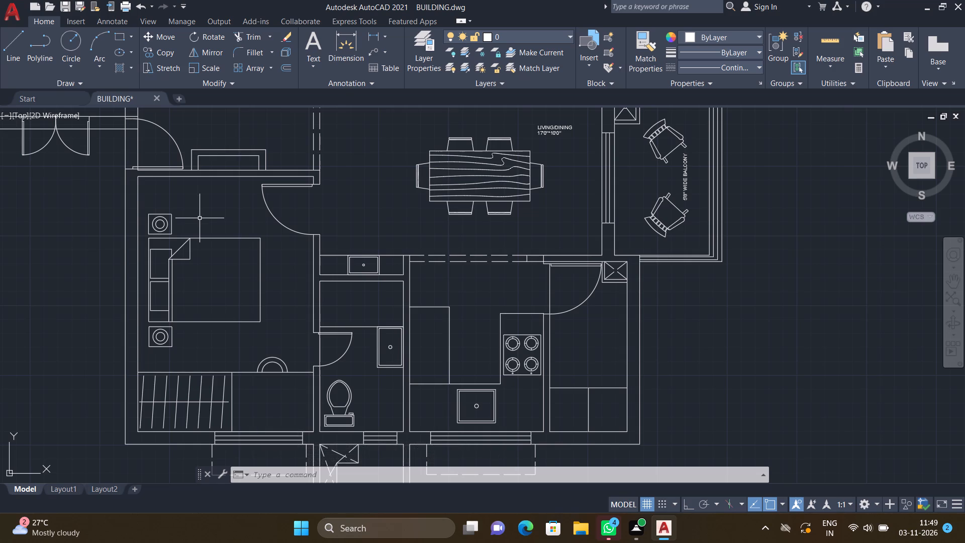
type("MT")
key("Return")
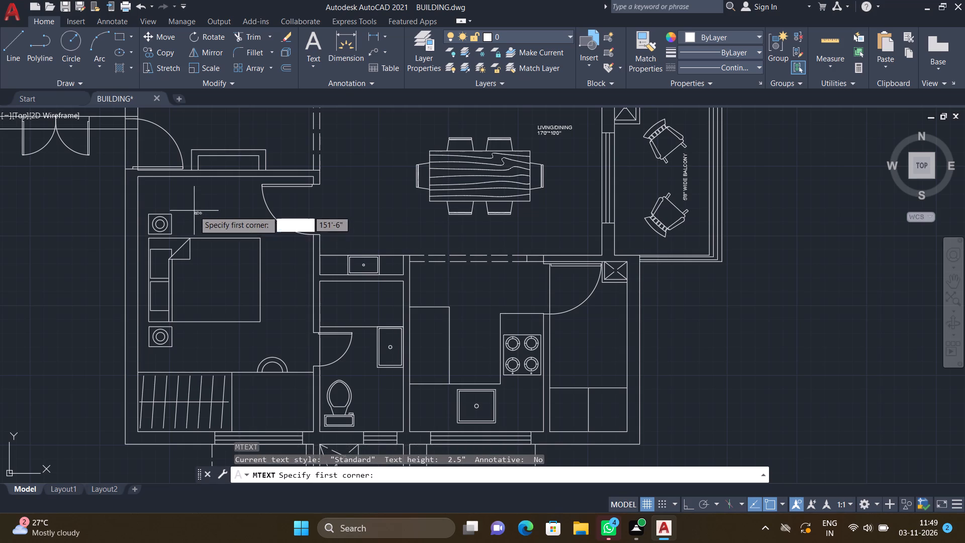
scroll(192, 218, "up", 2)
left_click(174, 191)
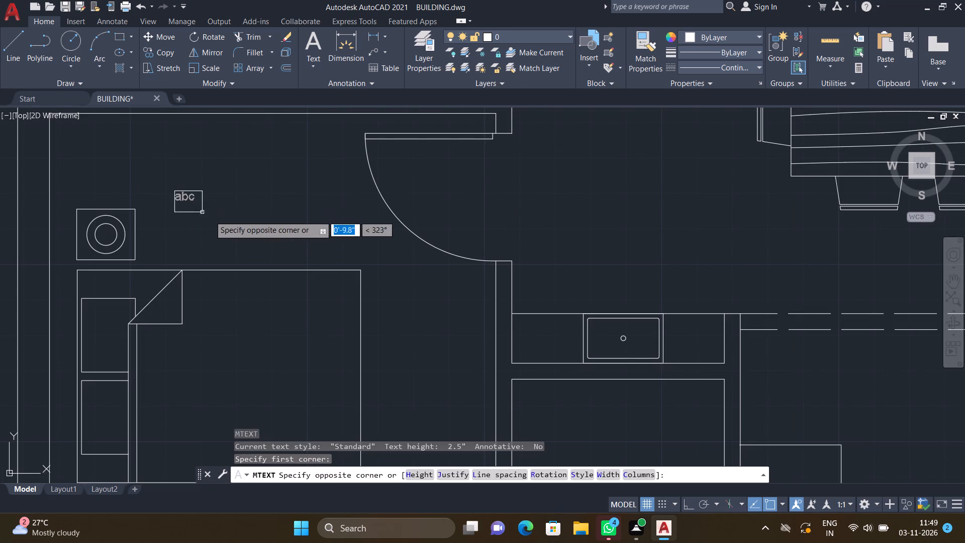
left_click(336, 243)
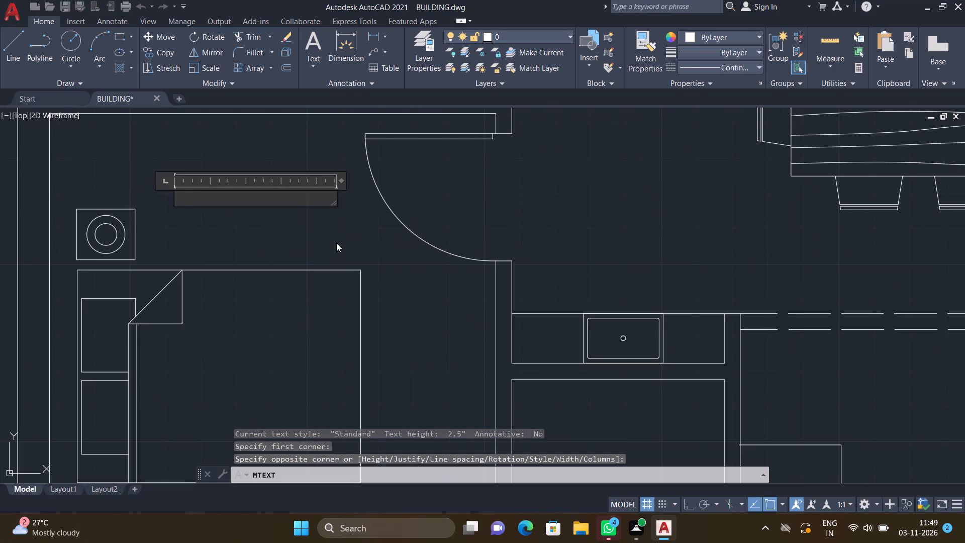
type("M.")
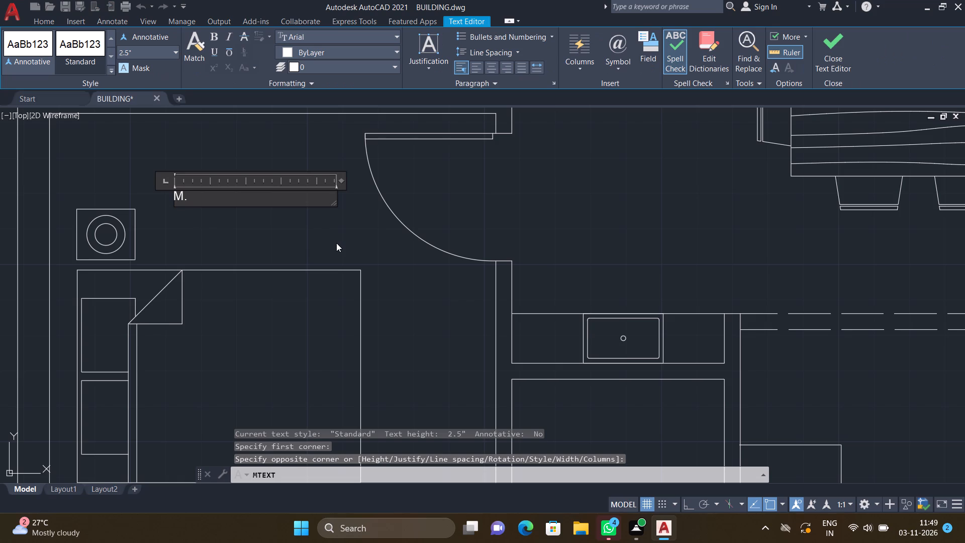
type("BEDROOM")
key("Return")
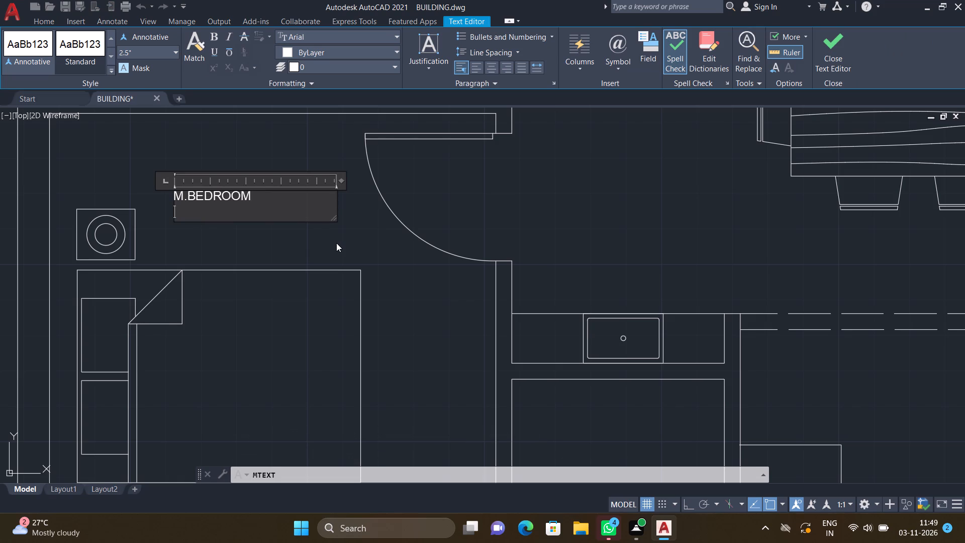
type("10'")
type("10\"*")
type("15'")
type("3\"")
key("Return")
key("Escape")
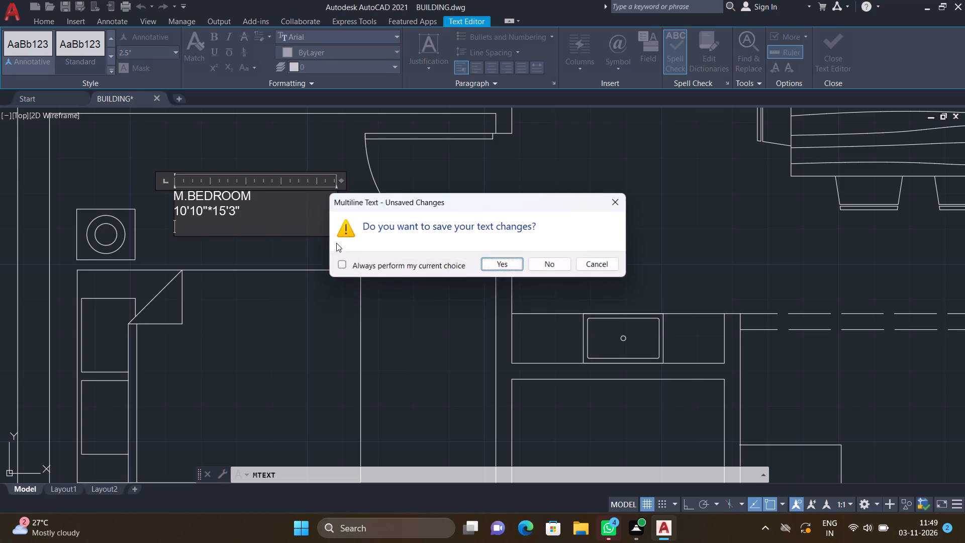
left_click(515, 264)
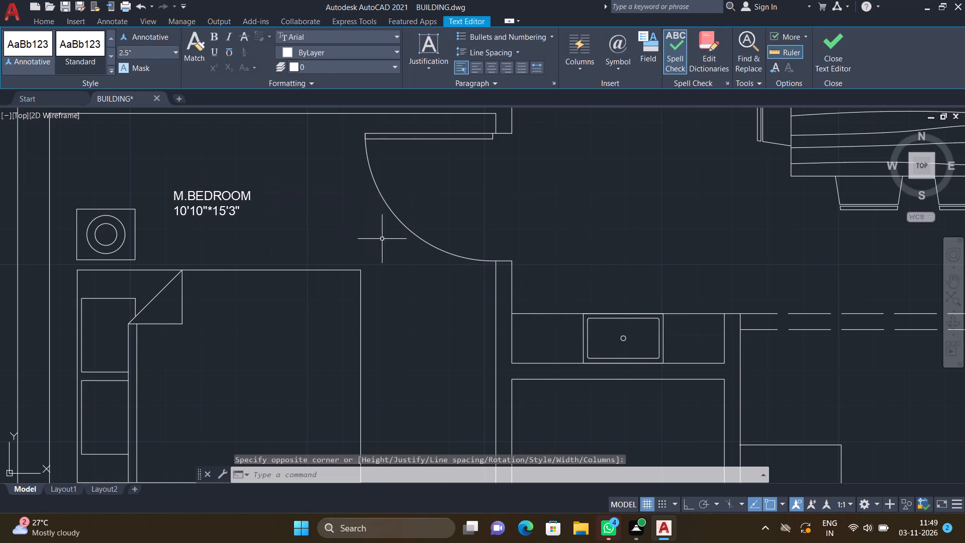
Add a multiline text reading M.TOILET with 5'0"*9'0" on the second line, in the shower area of the toilet beside M.BEDROOM.
scroll(297, 237, "down", 2)
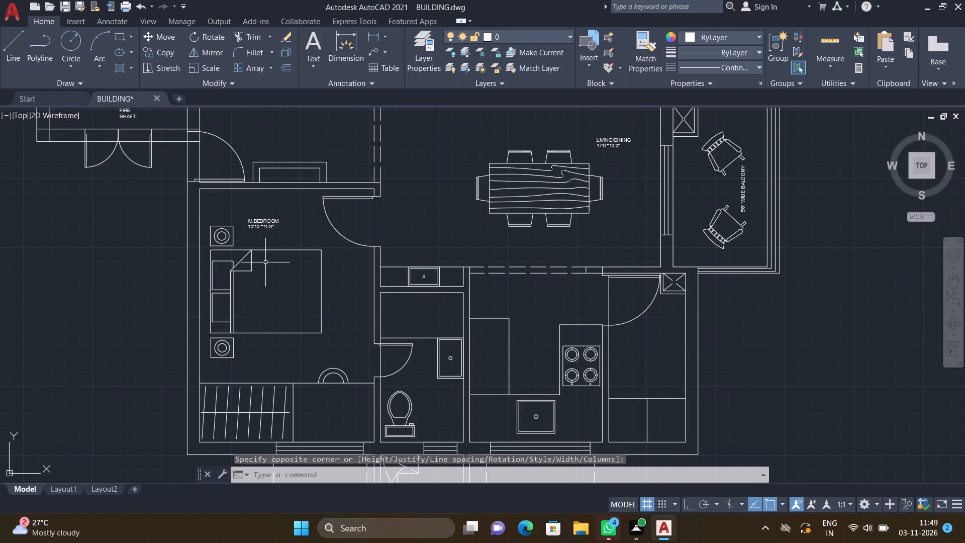
scroll(243, 233, "up", 2)
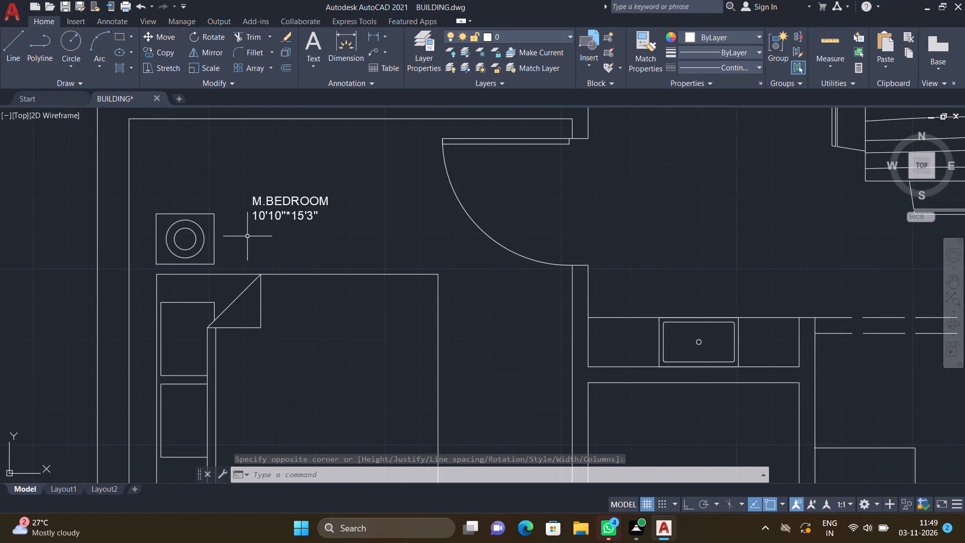
scroll(310, 274, "down", 4)
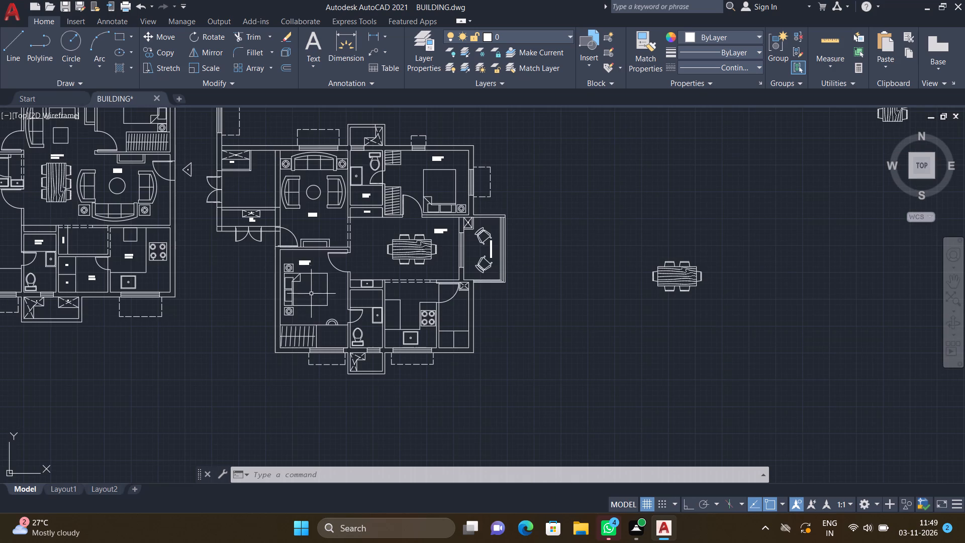
scroll(305, 272, "up", 2)
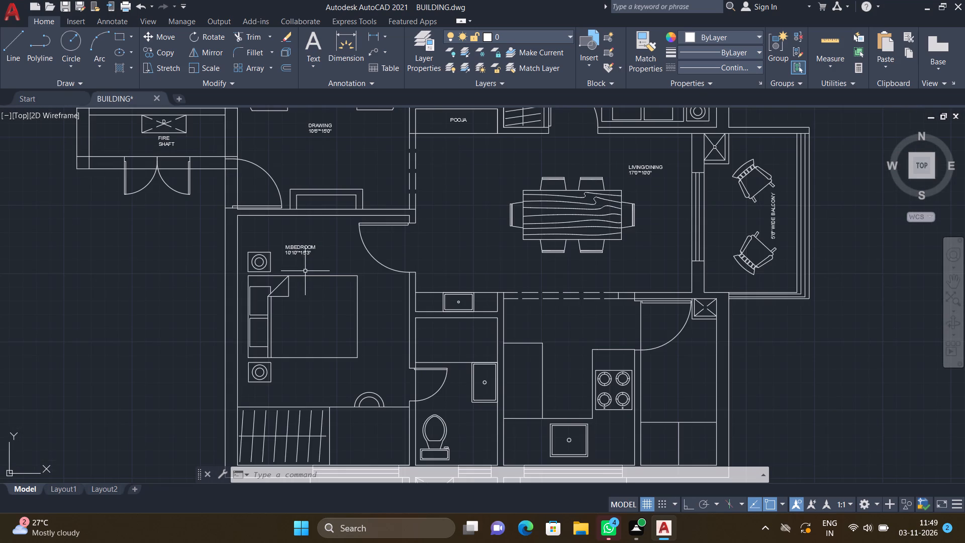
scroll(390, 348, "down", 1)
scroll(429, 356, "up", 3)
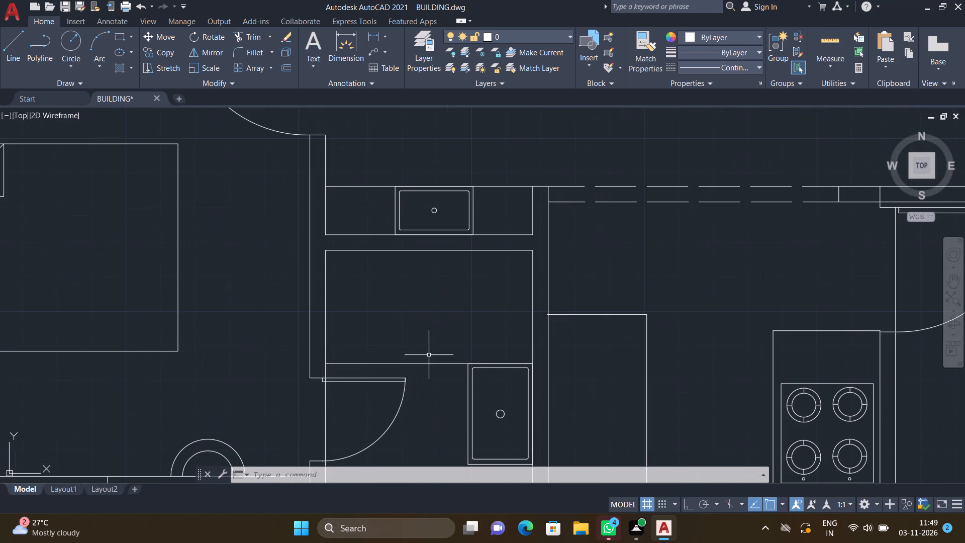
type("MT")
key("Return")
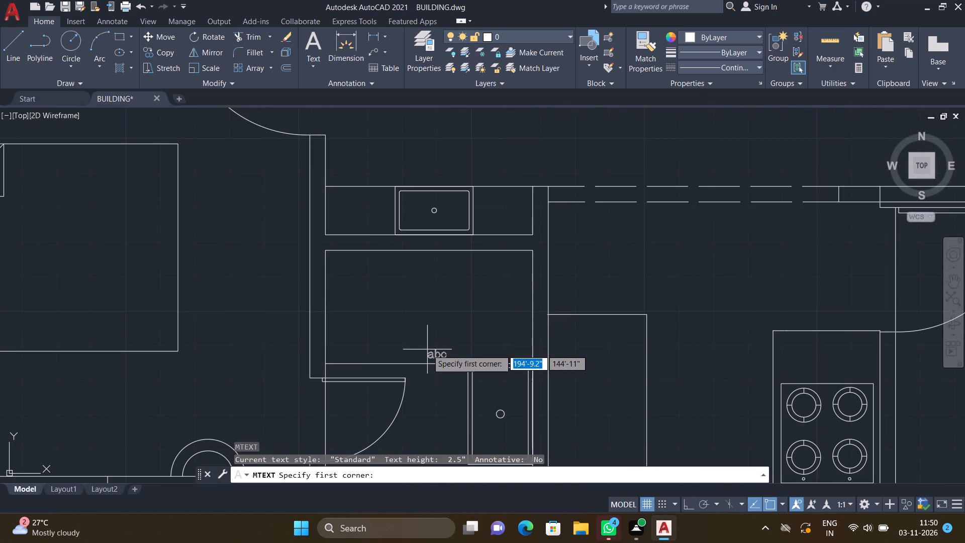
left_click(347, 285)
scroll(507, 334, "up", 2)
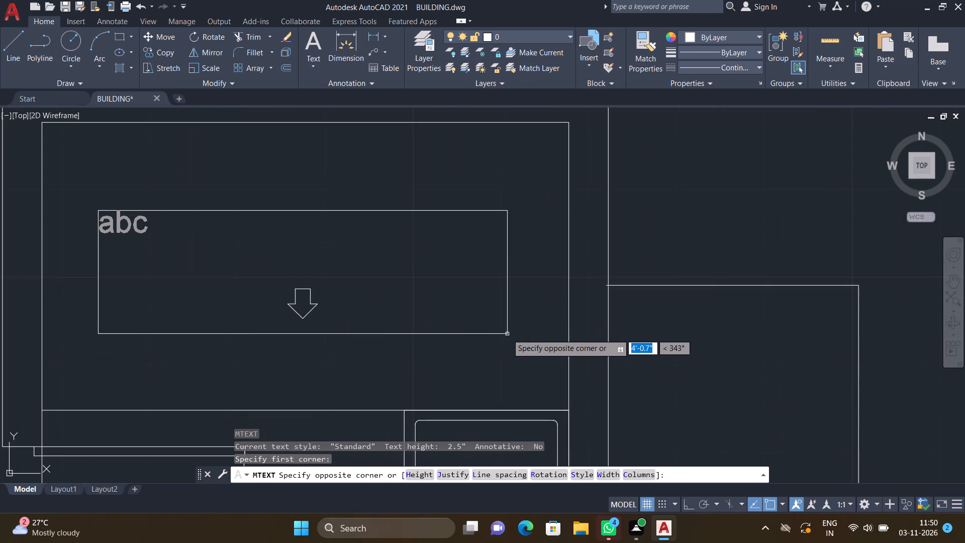
left_click(515, 336)
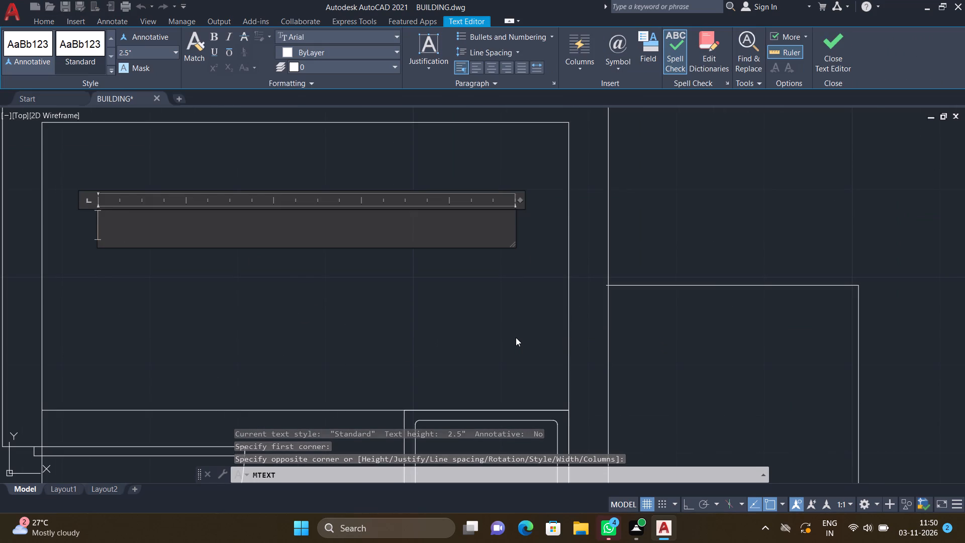
type("M.")
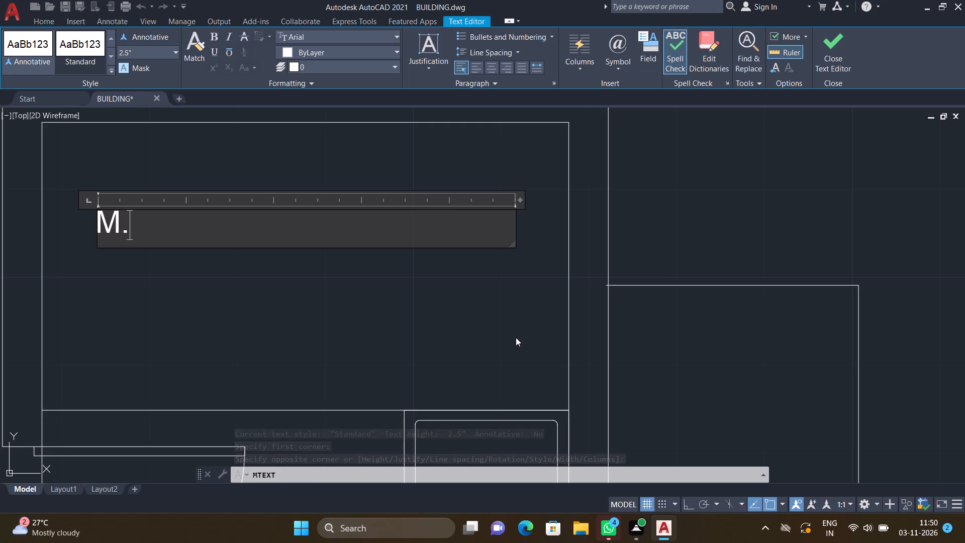
type("TOILET")
key("Return")
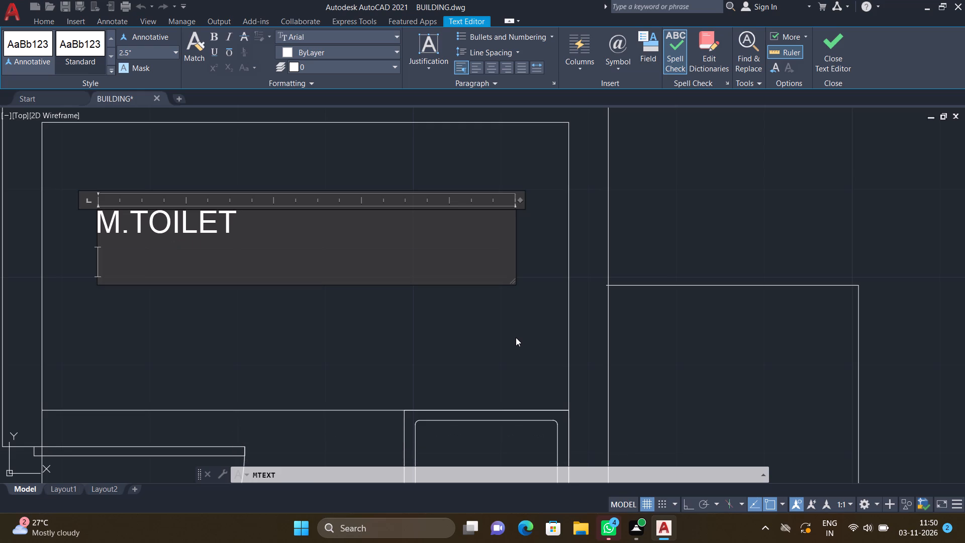
type("5'0\"*")
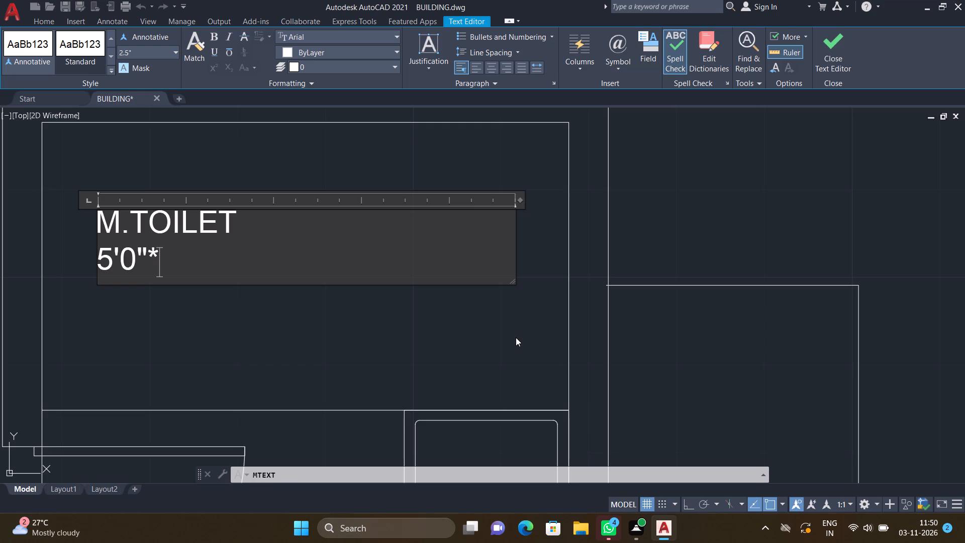
type("9'")
type("0\"")
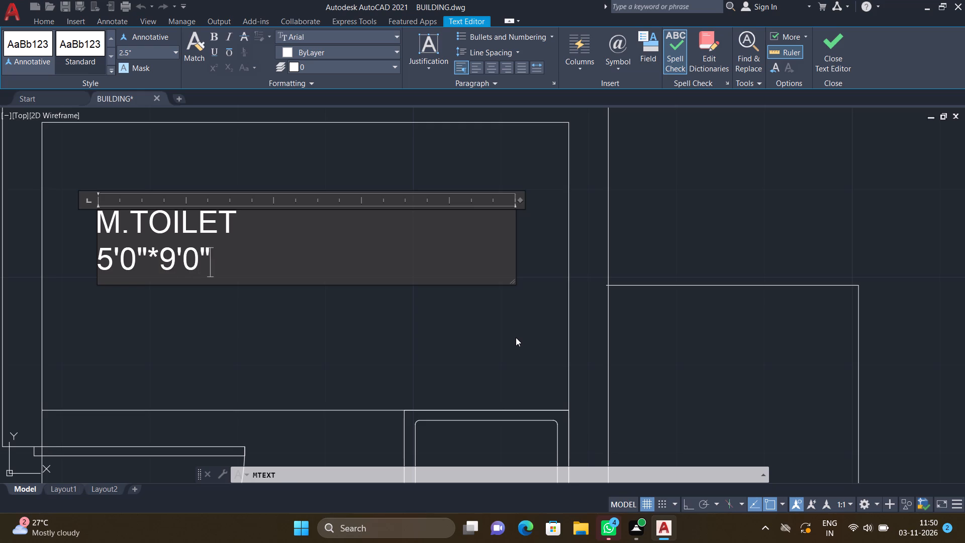
key("Return")
key("Escape")
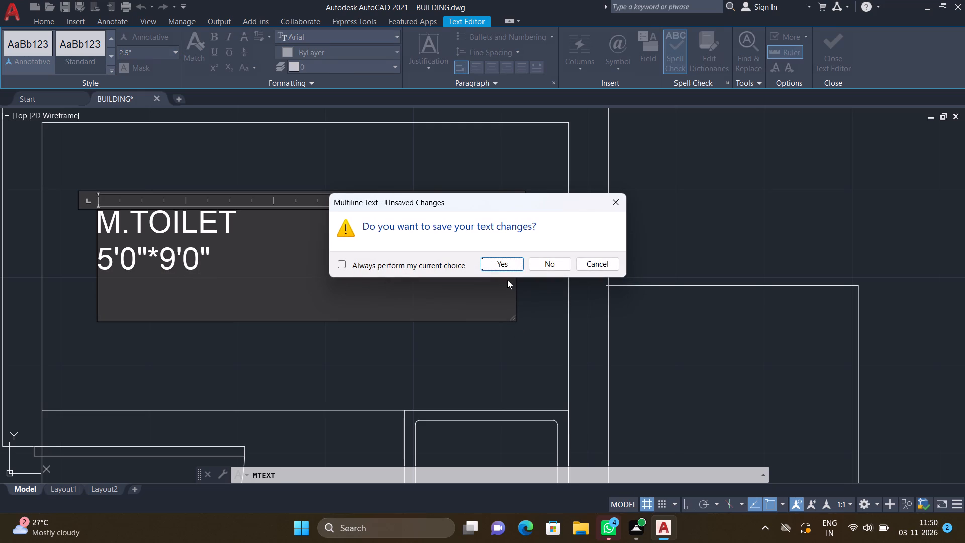
left_click(502, 267)
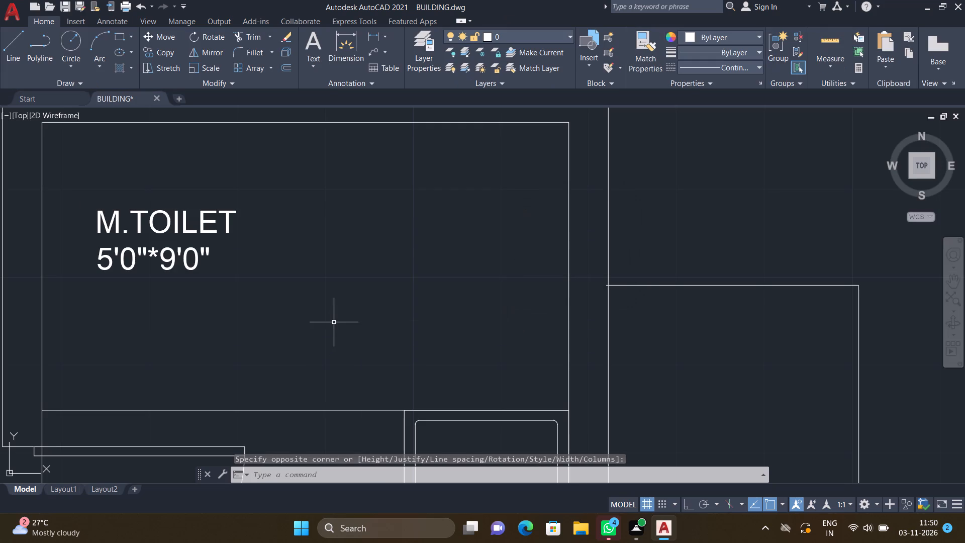
Move the M.TOILET 5'0"*9'0" text to the middle of the toilet's shower area.
key("m")
key("Return")
left_click_drag(244, 297, 232, 290)
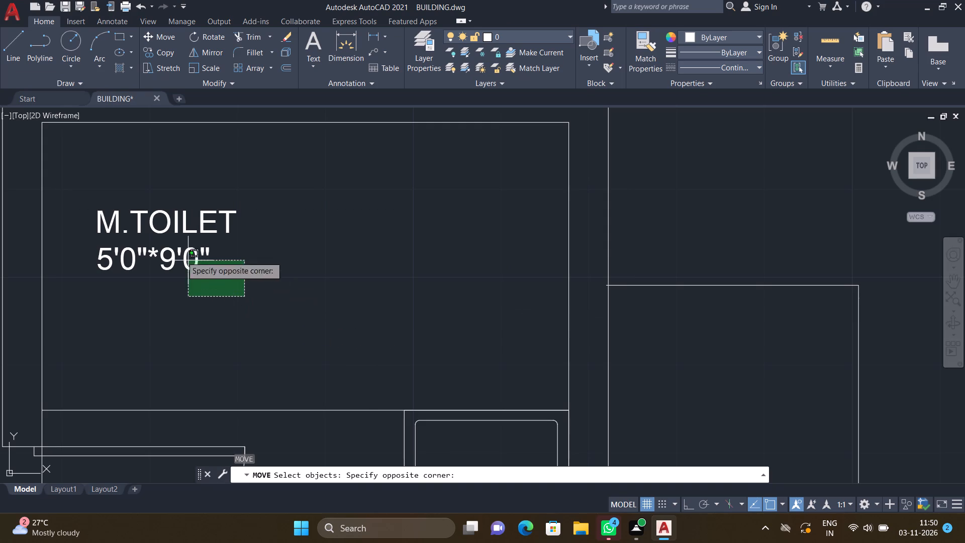
left_click(84, 200)
key("Return")
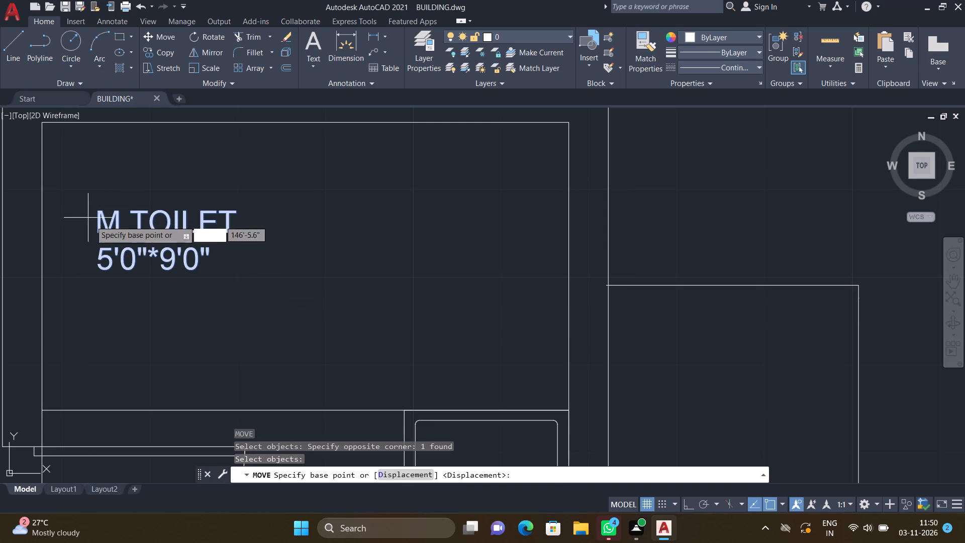
left_click(103, 213)
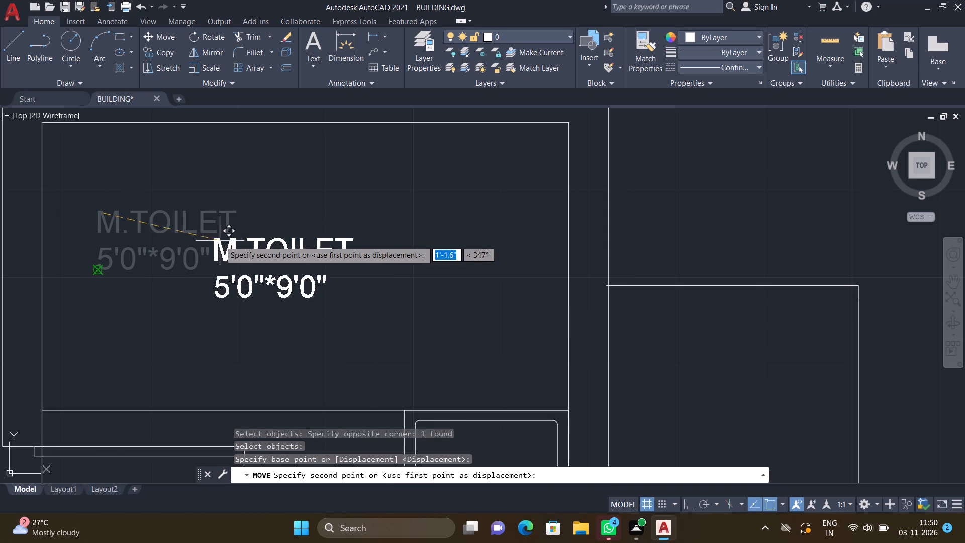
left_click(261, 238)
Add a multiline text reading KITCHEN with 8'0"*10'2" on the second line, between the side counter and the stove counter.
scroll(161, 237, "down", 1)
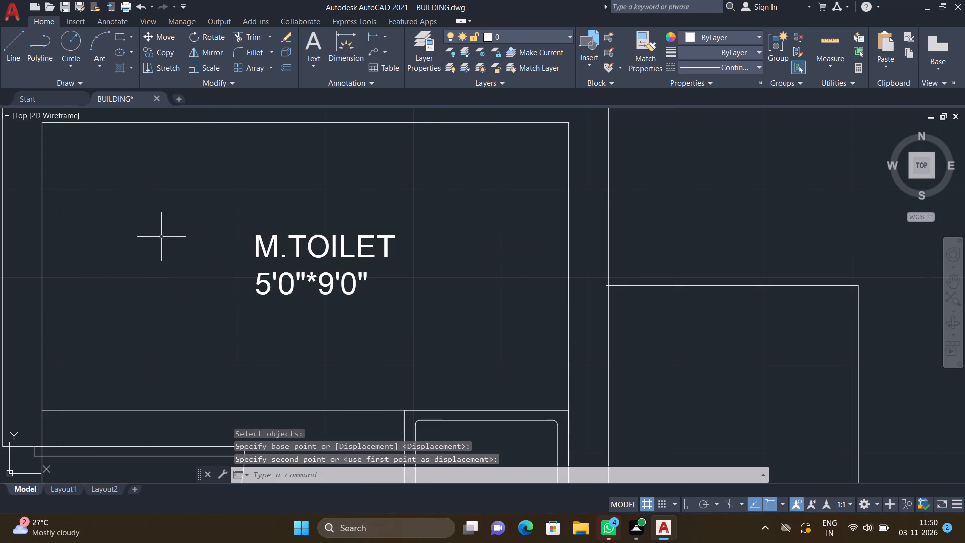
scroll(161, 237, "down", 8)
scroll(111, 245, "up", 3)
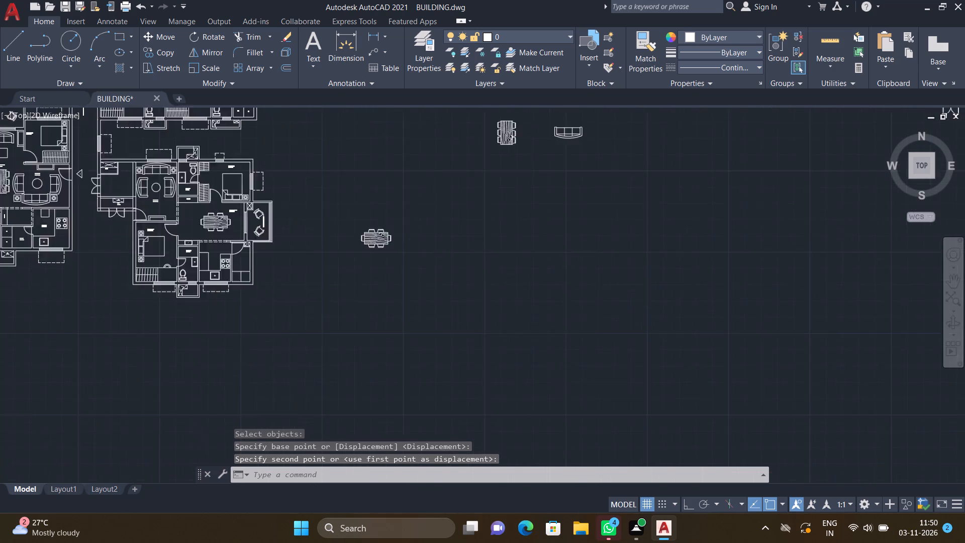
scroll(111, 244, "up", 1)
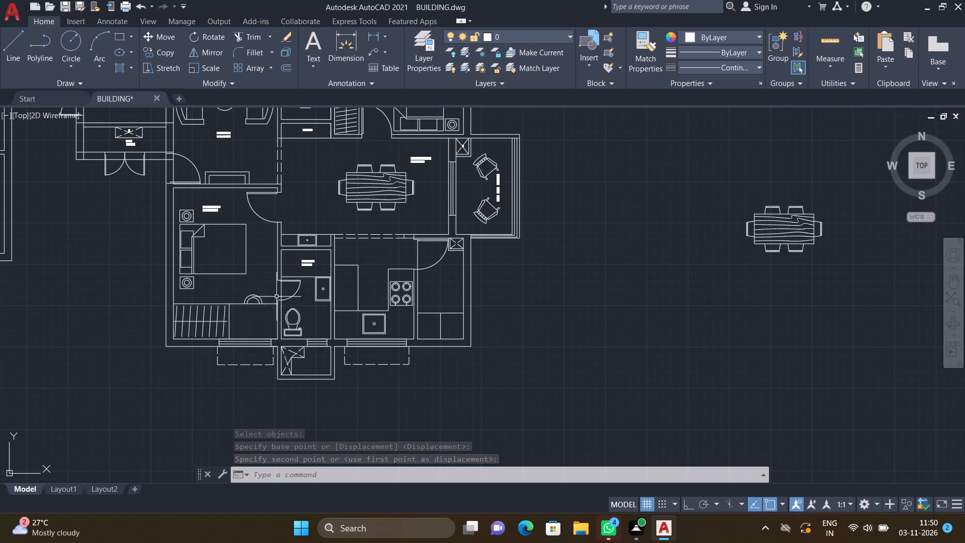
scroll(385, 269, "up", 3)
type("MT")
key("Return")
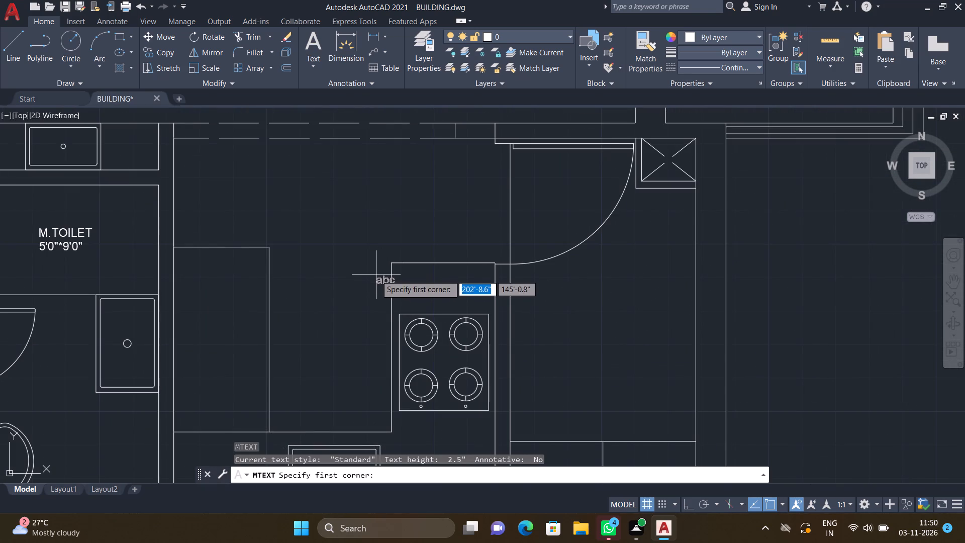
scroll(294, 311, "up", 1)
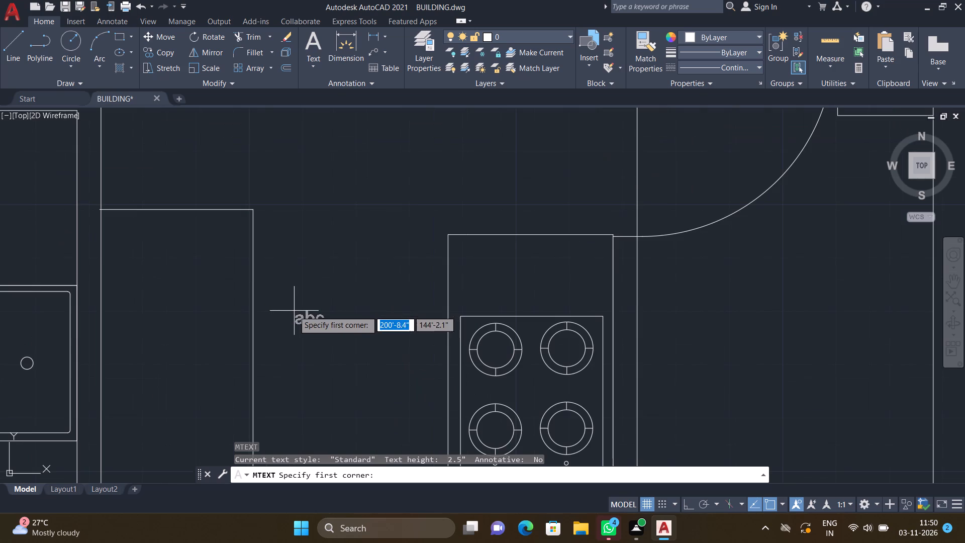
left_click(268, 287)
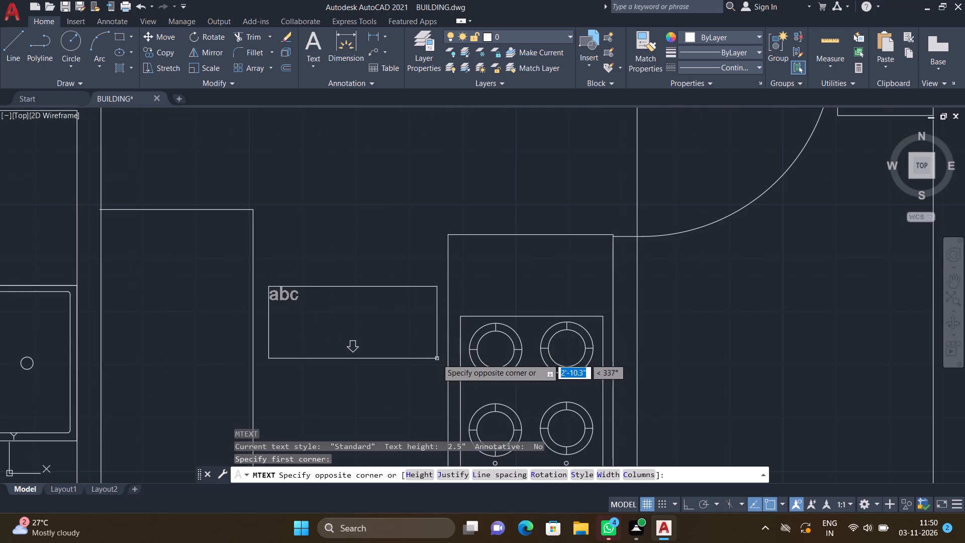
left_click(436, 357)
type("KITCHEN")
key("Return")
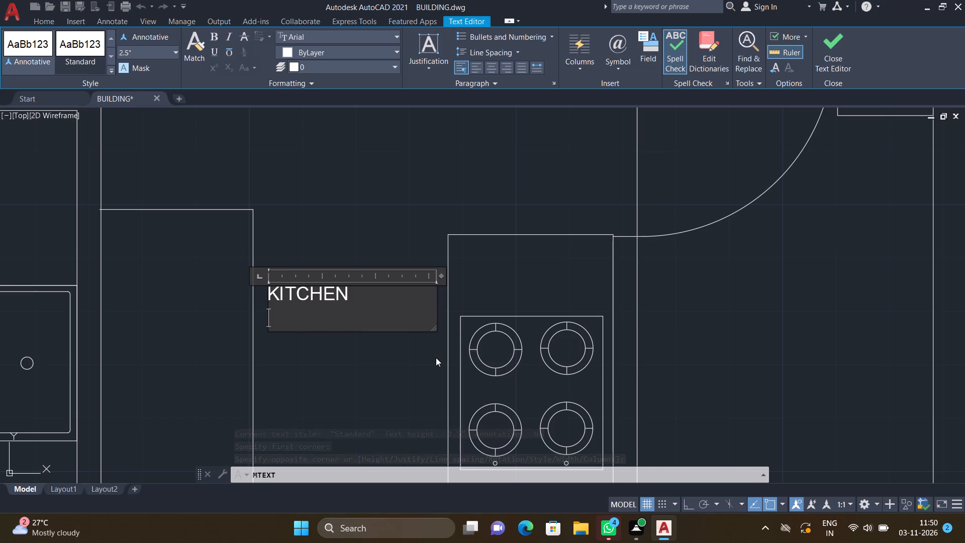
type("8'")
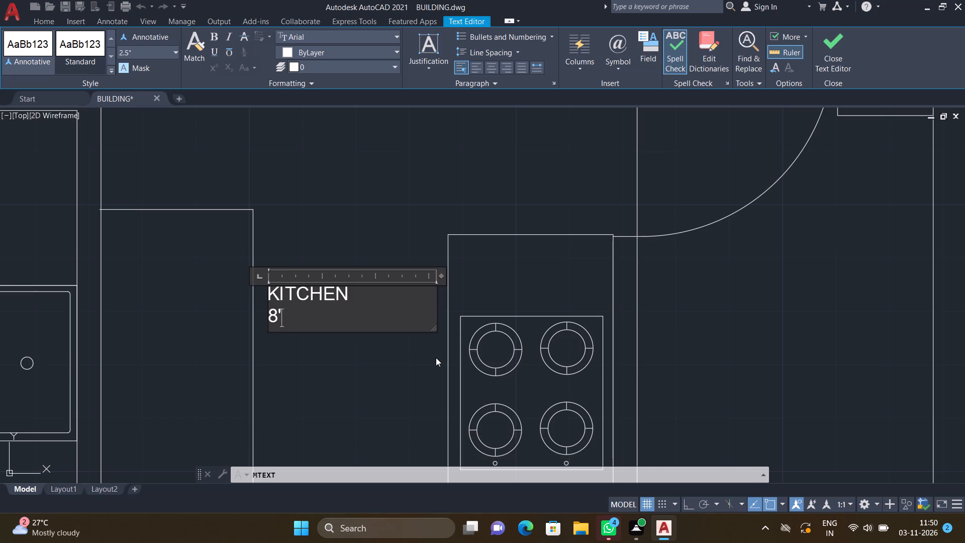
type("0\"*")
type("10'")
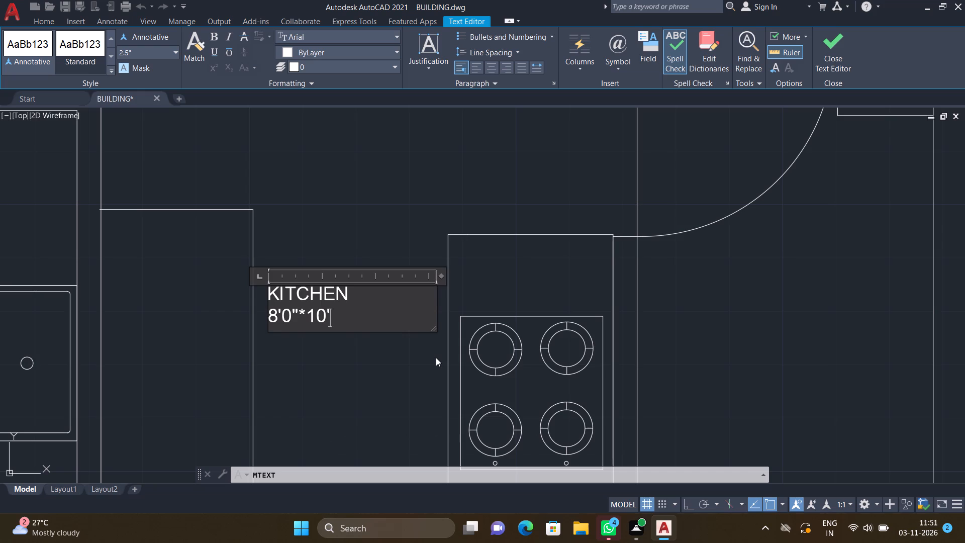
type("2\"")
key("Return")
key("Escape")
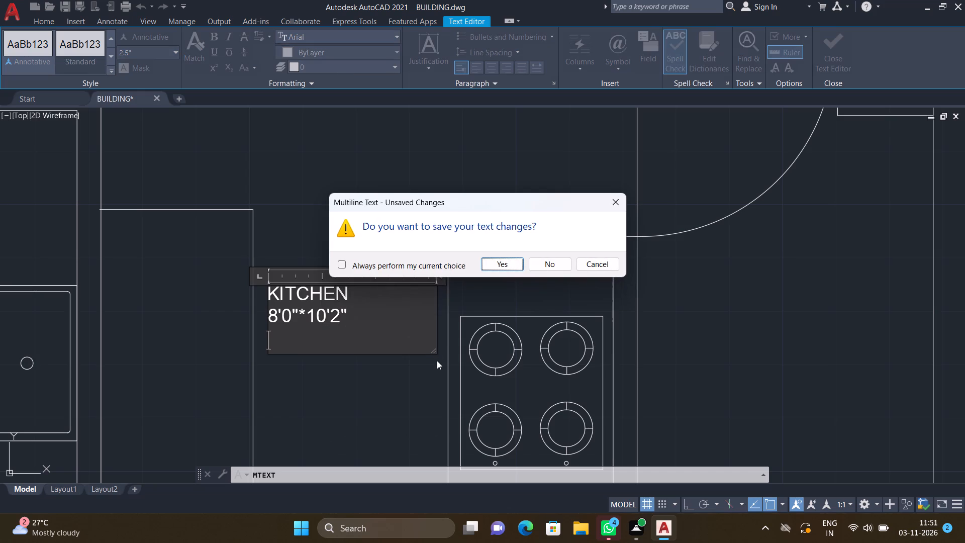
left_click(511, 263)
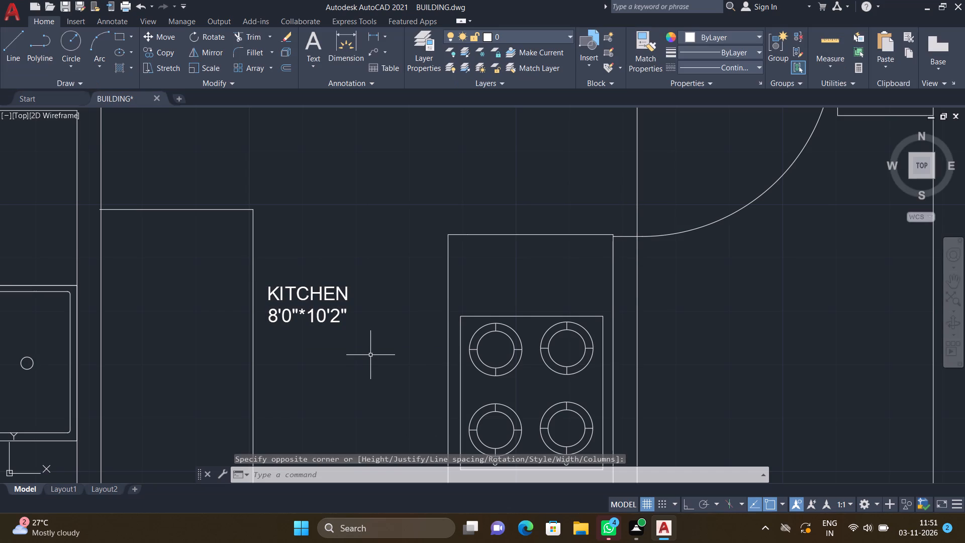
Move the KITCHEN 8'0"*10'2" text to the middle of the space between the side counter and the stove counter.
key("m")
key("Return")
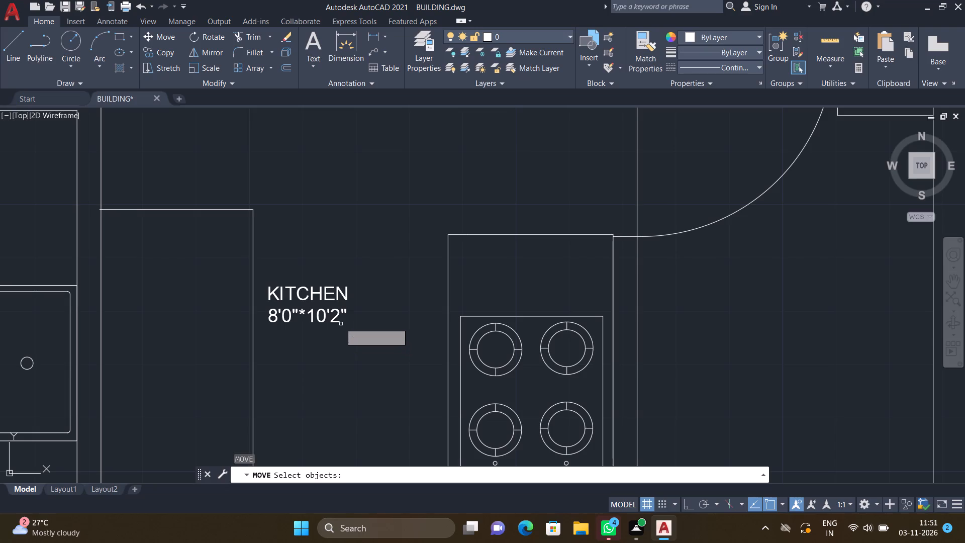
left_click(339, 321)
key("Return")
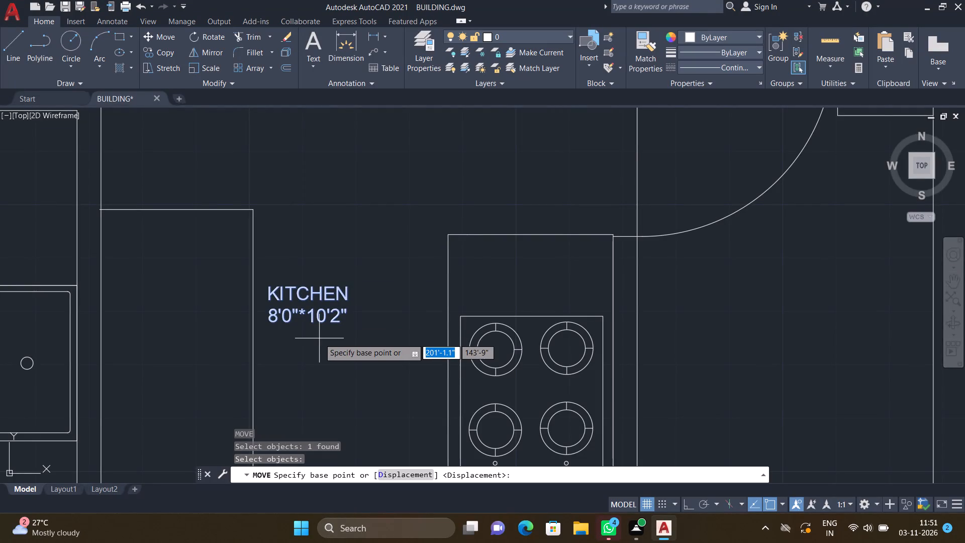
left_click(270, 281)
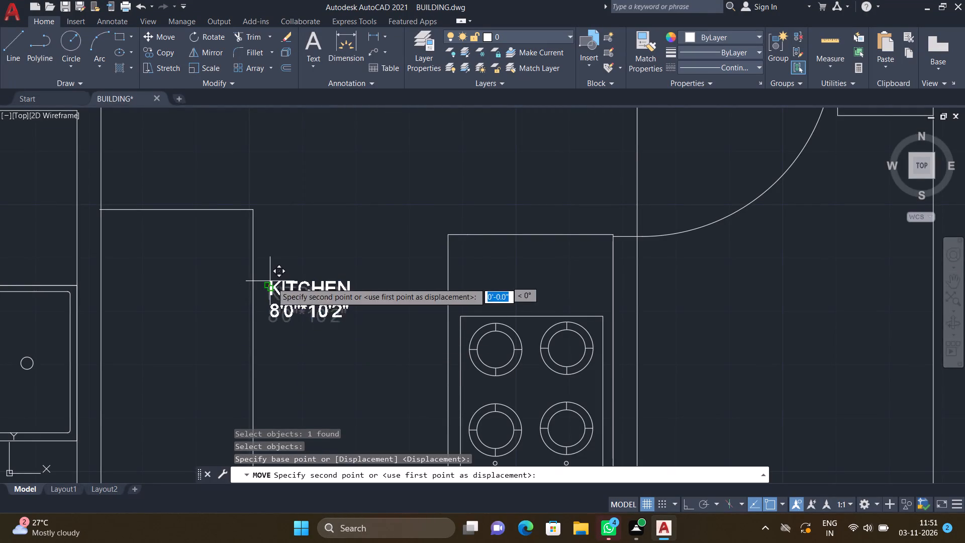
left_click(308, 299)
key("m")
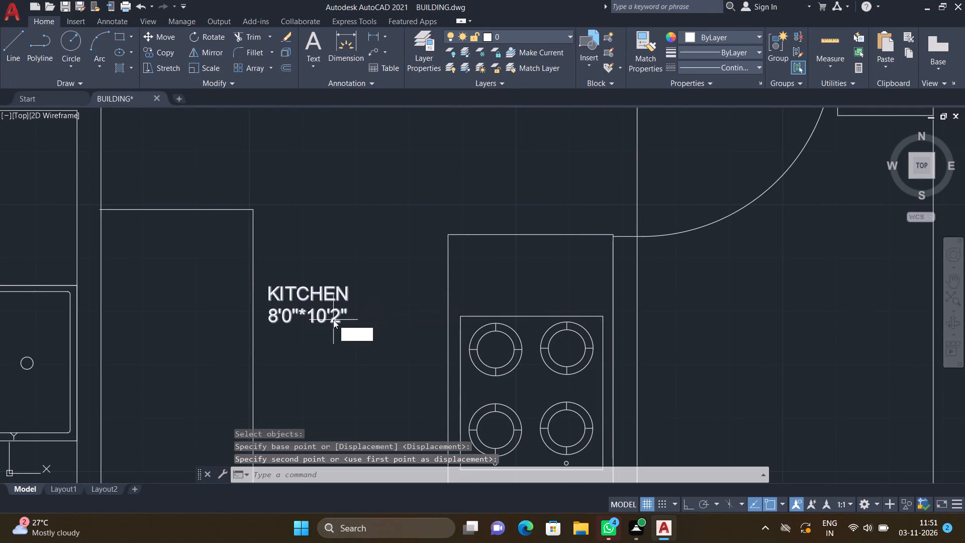
key("Return")
left_click_drag(355, 329, 347, 325)
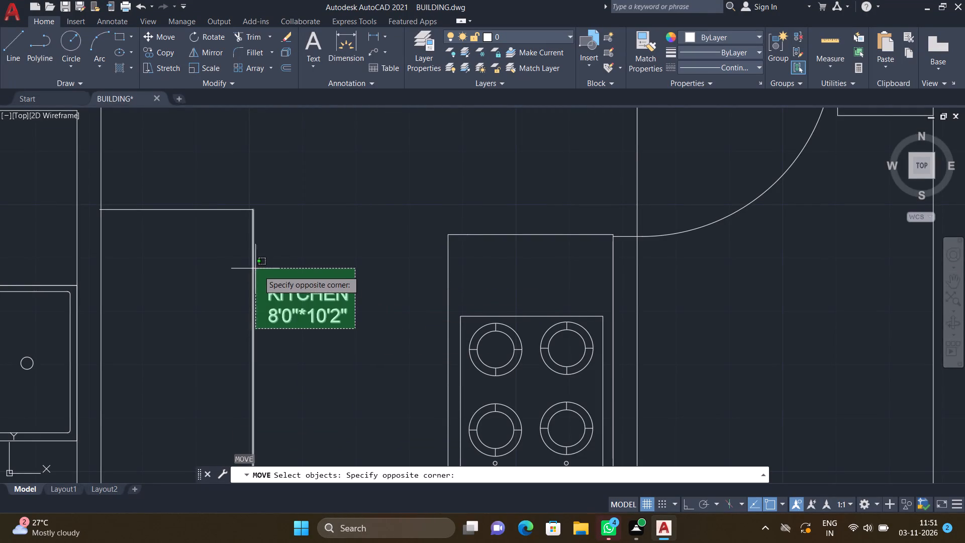
left_click(281, 277)
key("Return")
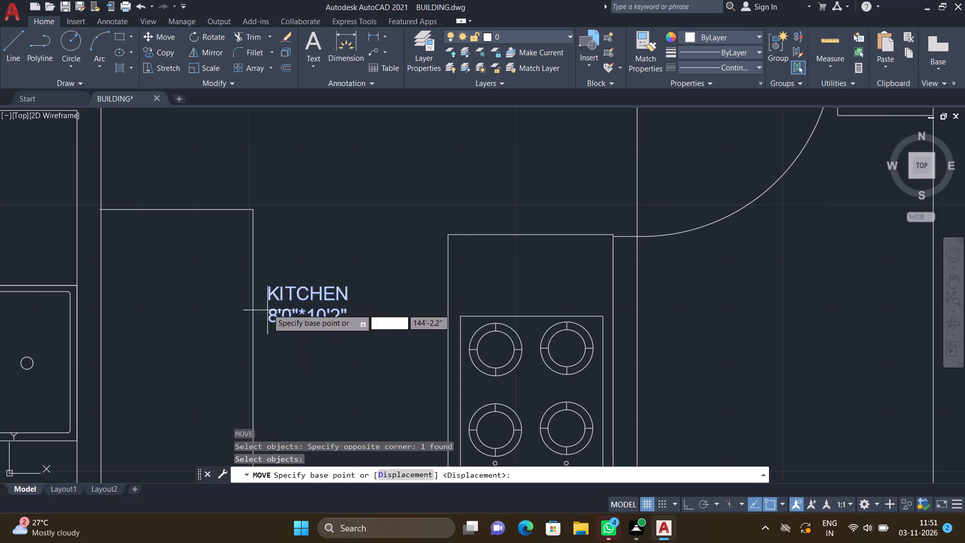
scroll(265, 301, "up", 1)
left_click(271, 283)
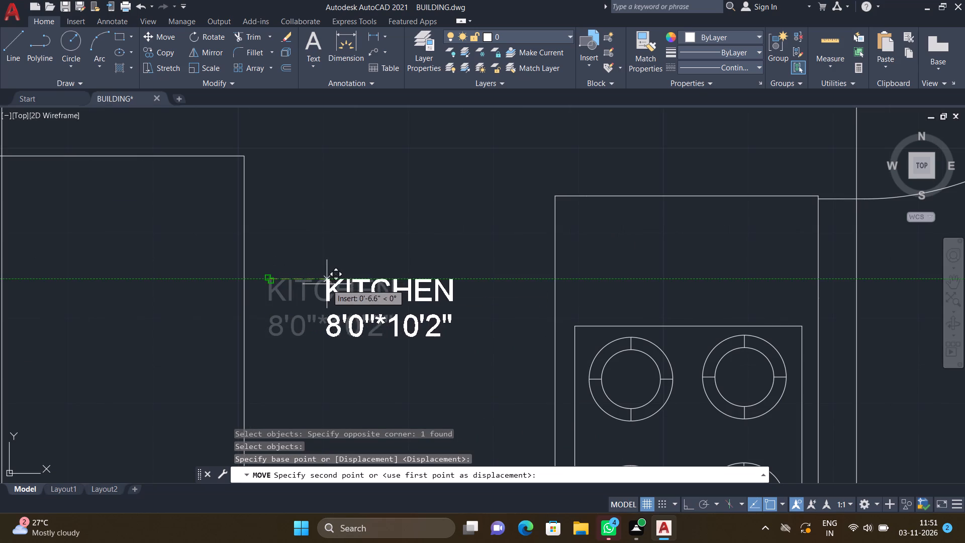
double_click(341, 284)
Add a multiline text reading D at the centre of the crossed duct box beside the utility door.
scroll(339, 282, "down", 3)
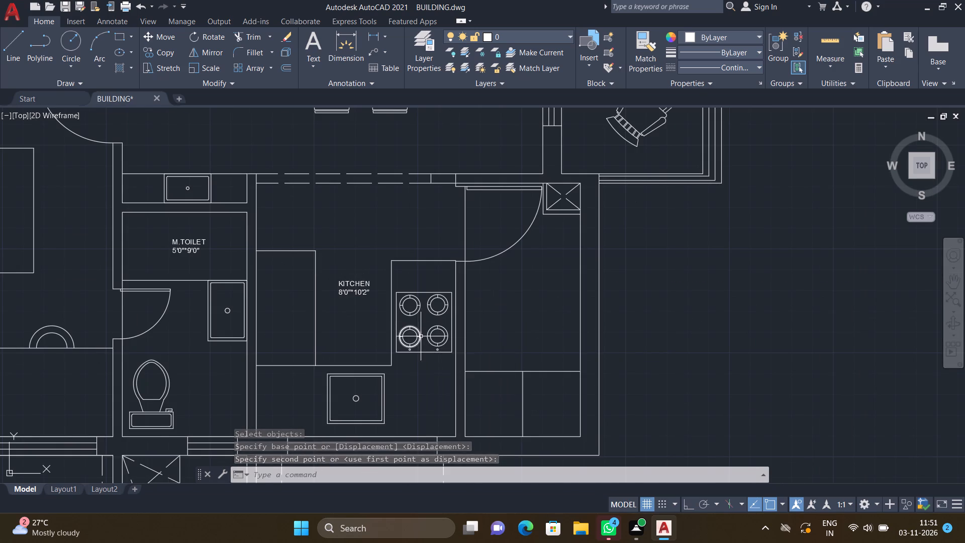
scroll(424, 342, "down", 2)
scroll(458, 337, "up", 2)
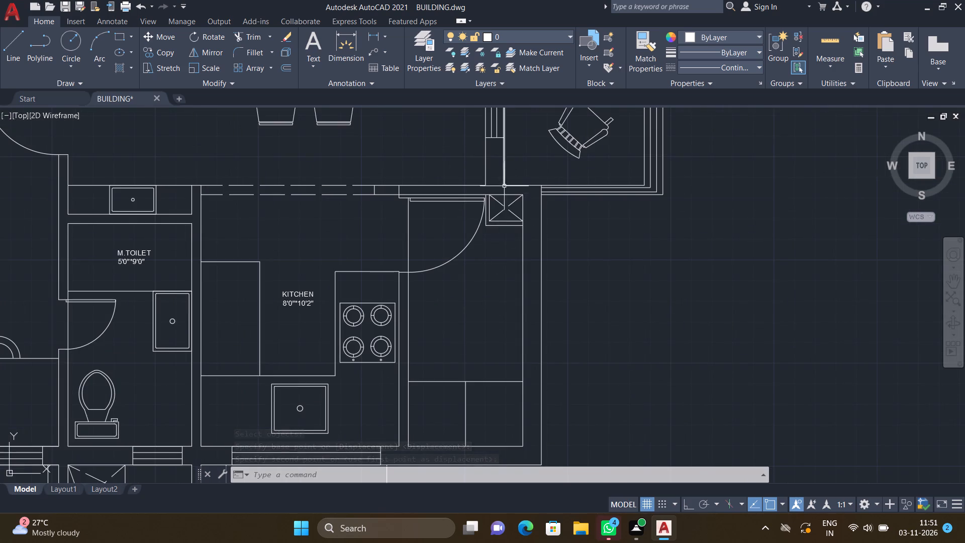
scroll(505, 197, "up", 3)
type("MT")
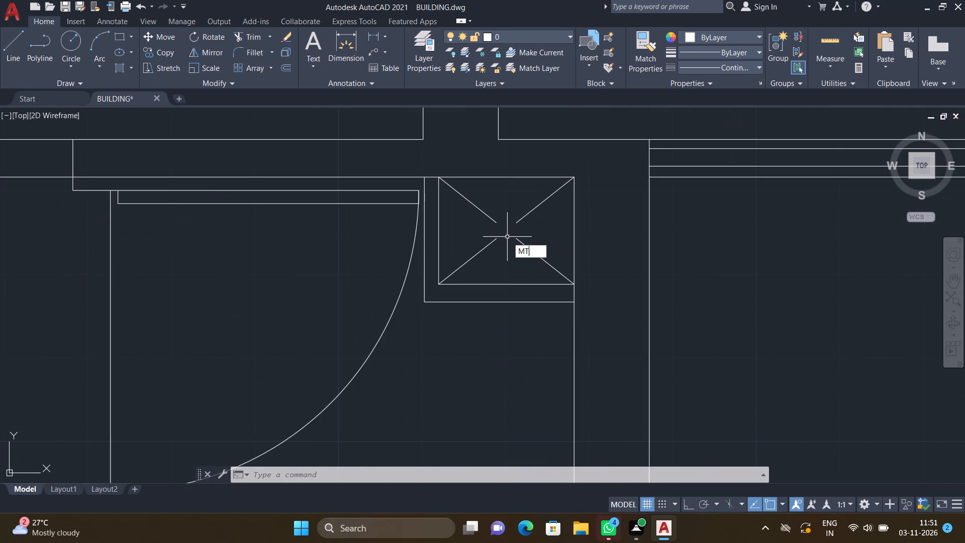
key("Return")
scroll(506, 236, "up", 3)
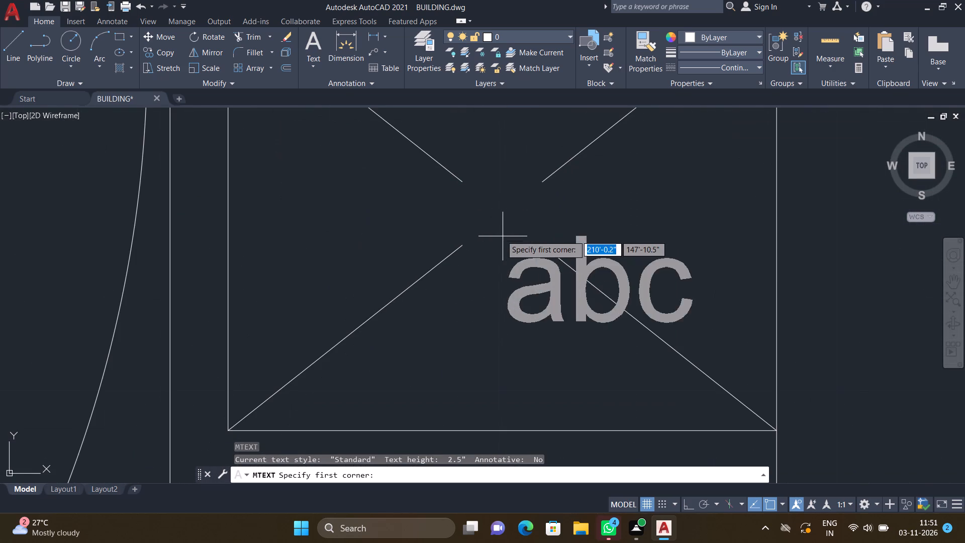
left_click(469, 185)
left_click(554, 253)
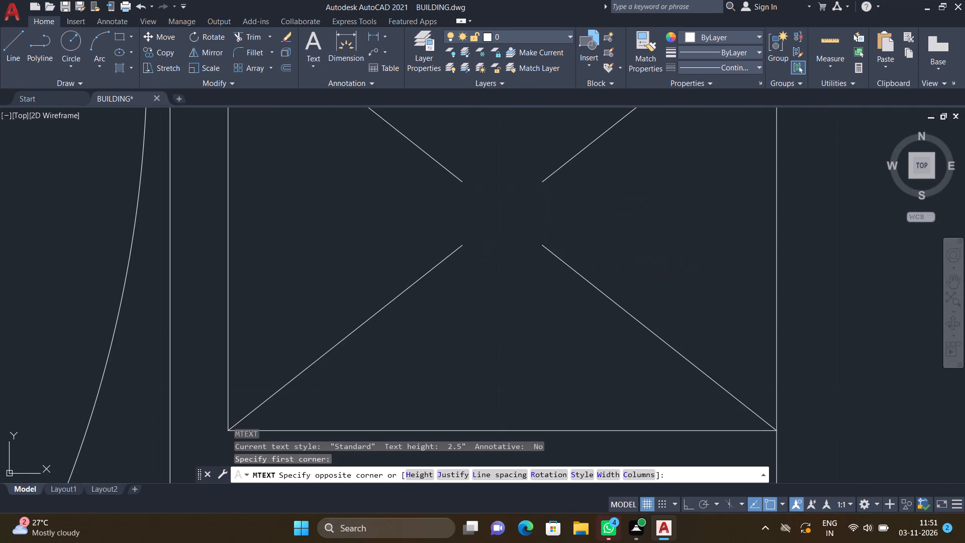
key("d")
key("Return")
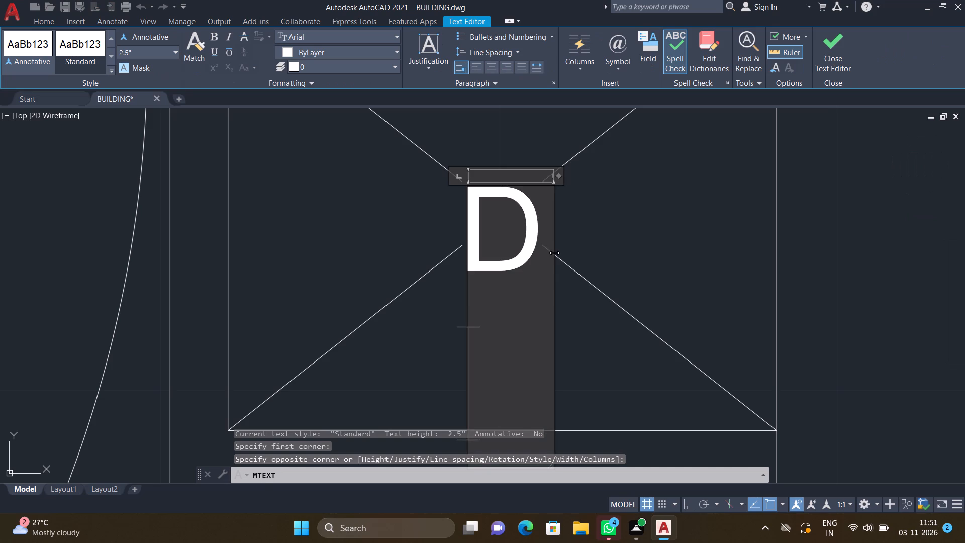
key("Escape")
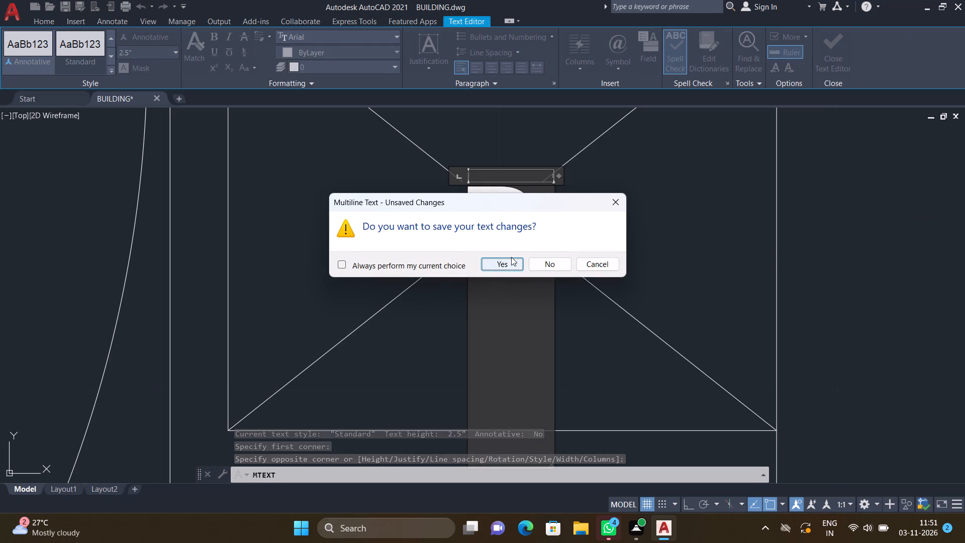
left_click(509, 262)
Add a multiline text reading 4'9" W UTILITY in the utility area beside the kitchen's stove counter.
scroll(495, 277, "down", 6)
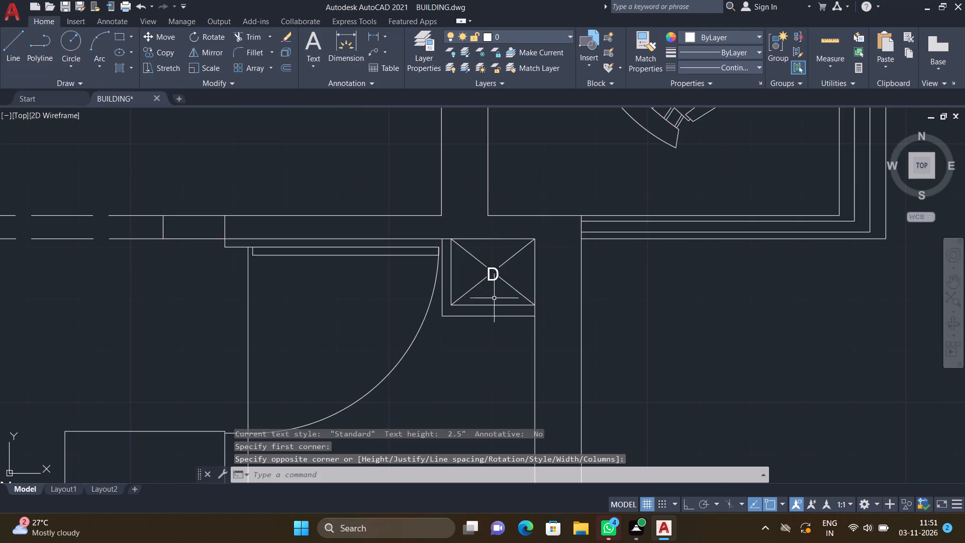
scroll(494, 300, "down", 5)
scroll(490, 344, "up", 3)
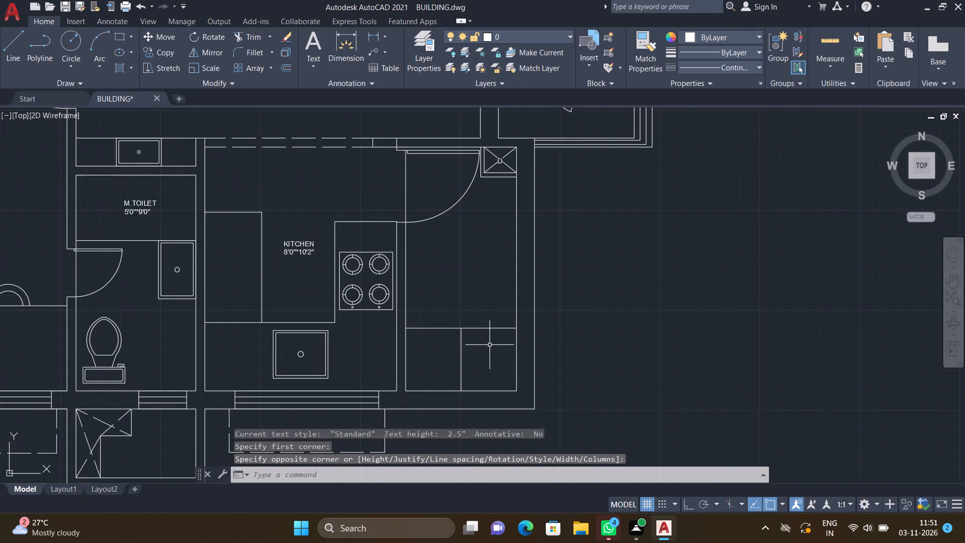
key("m")
key("t")
key("Return")
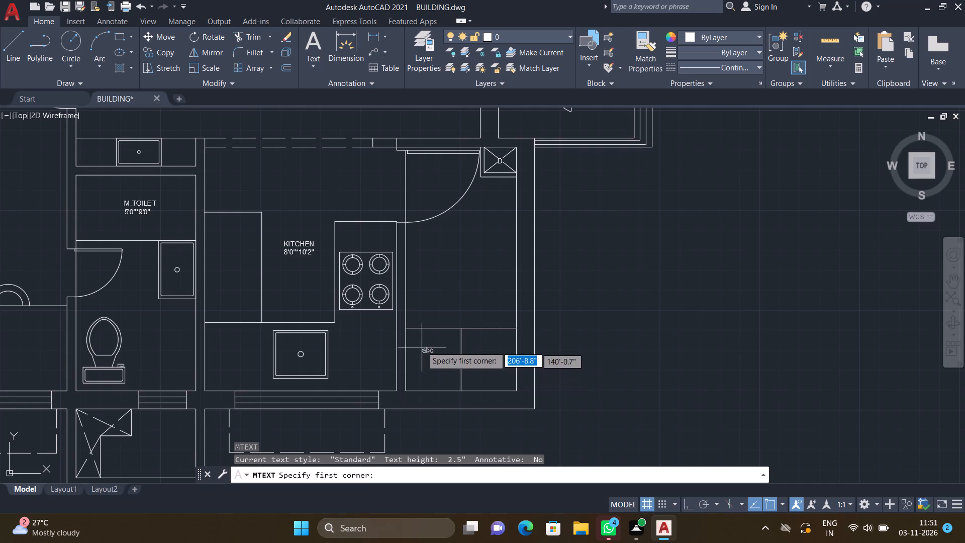
scroll(420, 310, "up", 3)
scroll(417, 207, "down", 2)
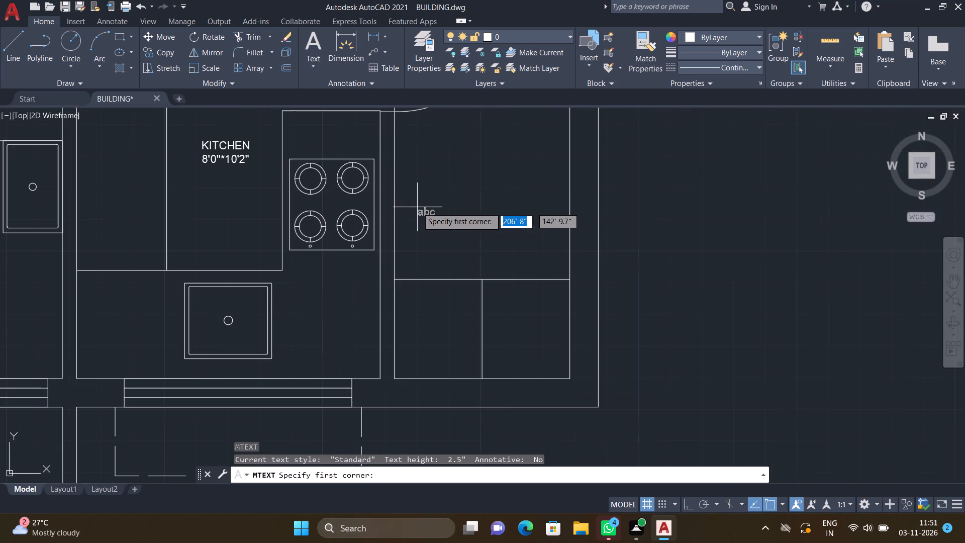
left_click(415, 182)
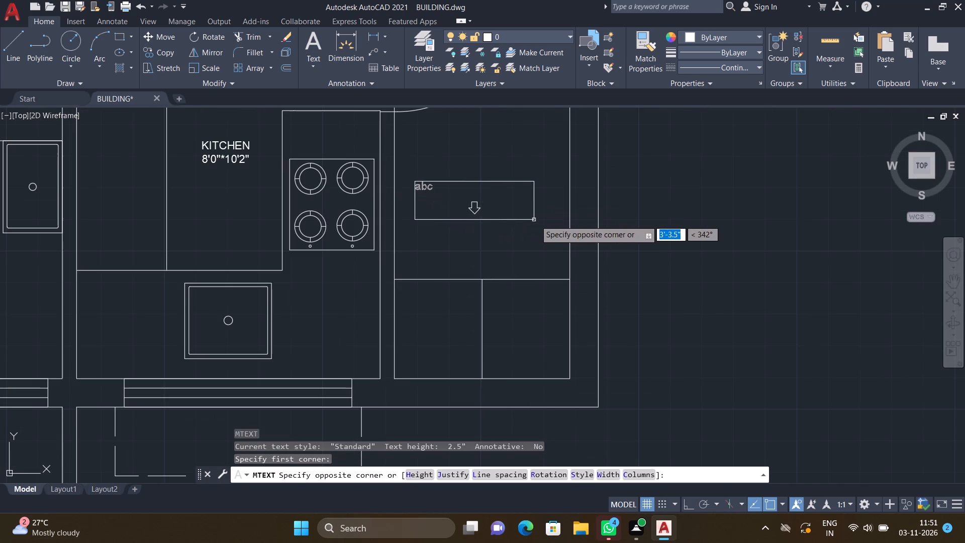
left_click(545, 226)
type("4'")
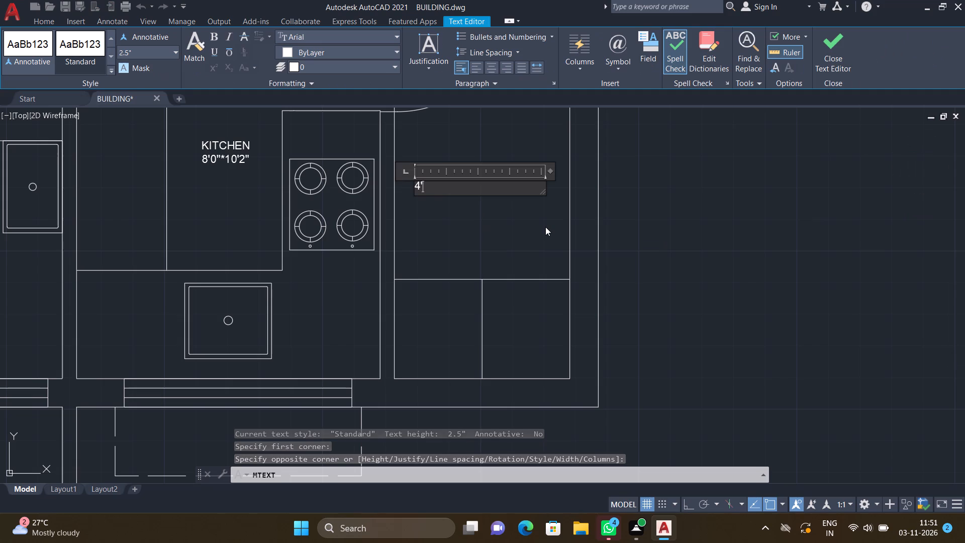
type("9\"")
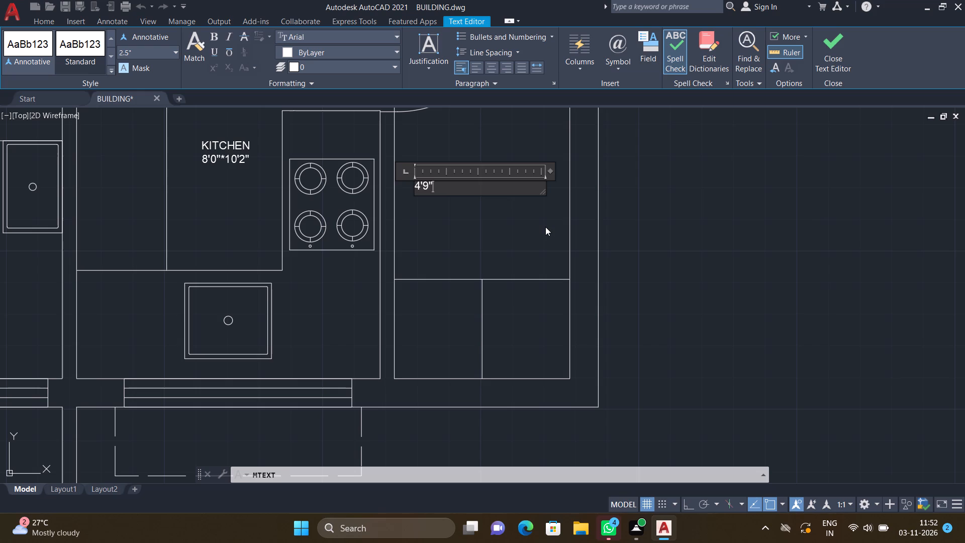
key("space")
type("W")
key("space")
type("UTILITY")
key("Return")
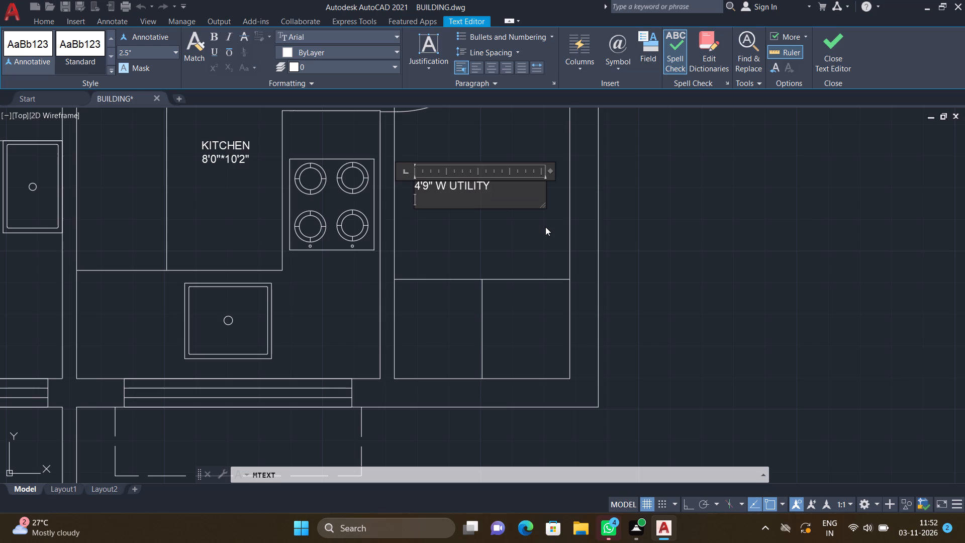
key("Escape")
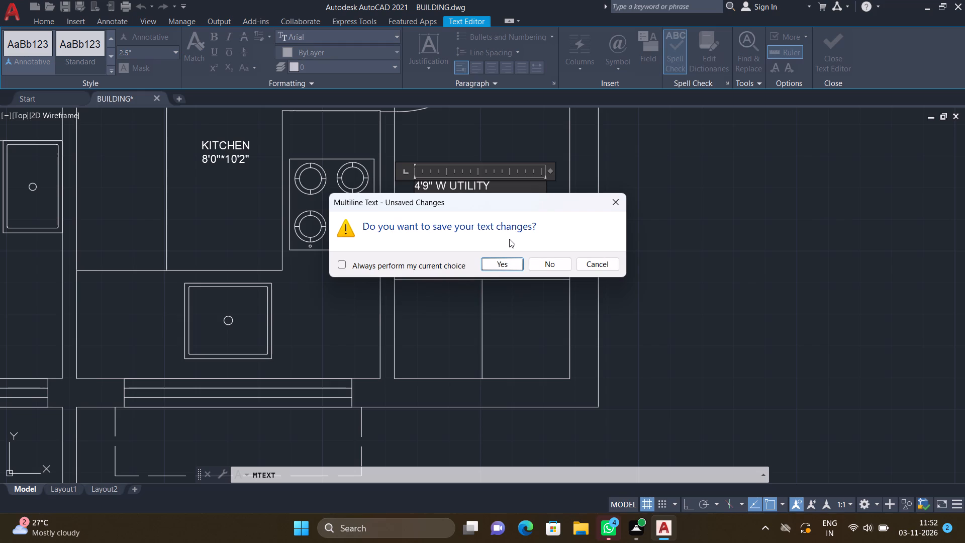
left_click(492, 265)
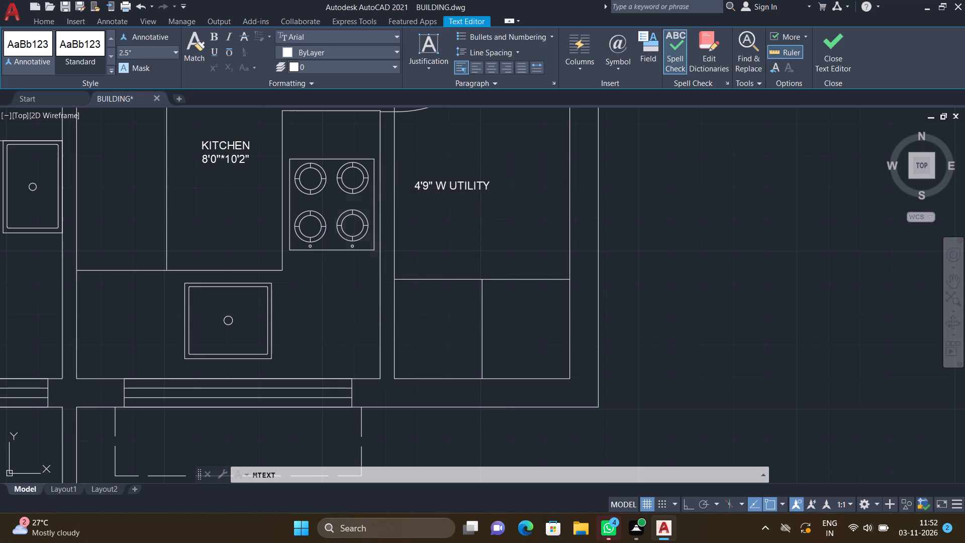
Rotate the 4'9" W UTILITY text by 90° with ortho on so that it reads vertically.
key("r")
key("o")
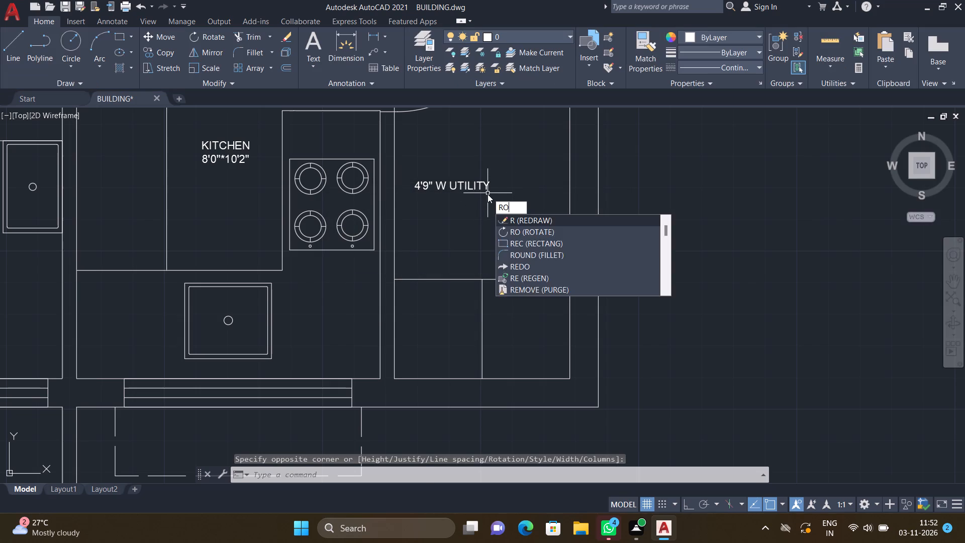
key("Return")
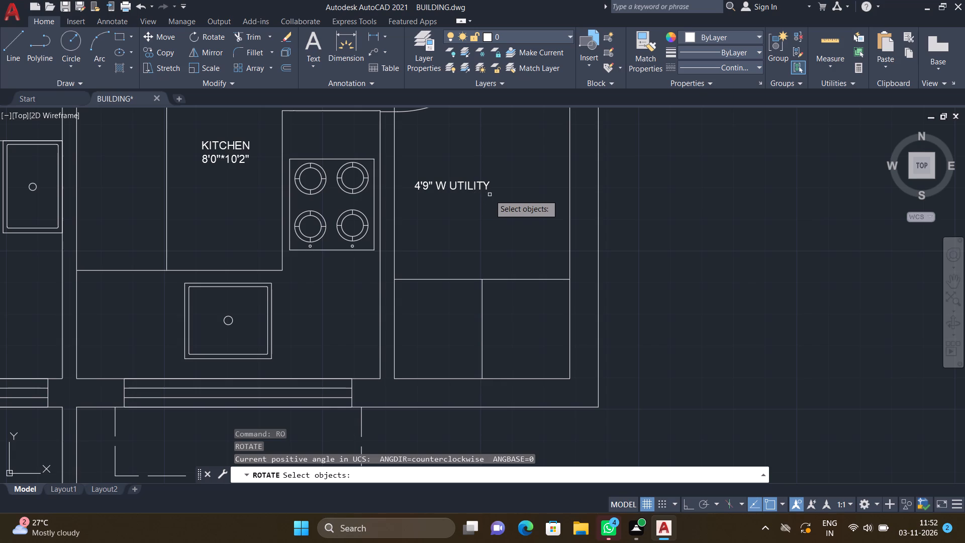
left_click(490, 195)
scroll(416, 173, "down", 1)
scroll(416, 173, "up", 2)
left_click(401, 176)
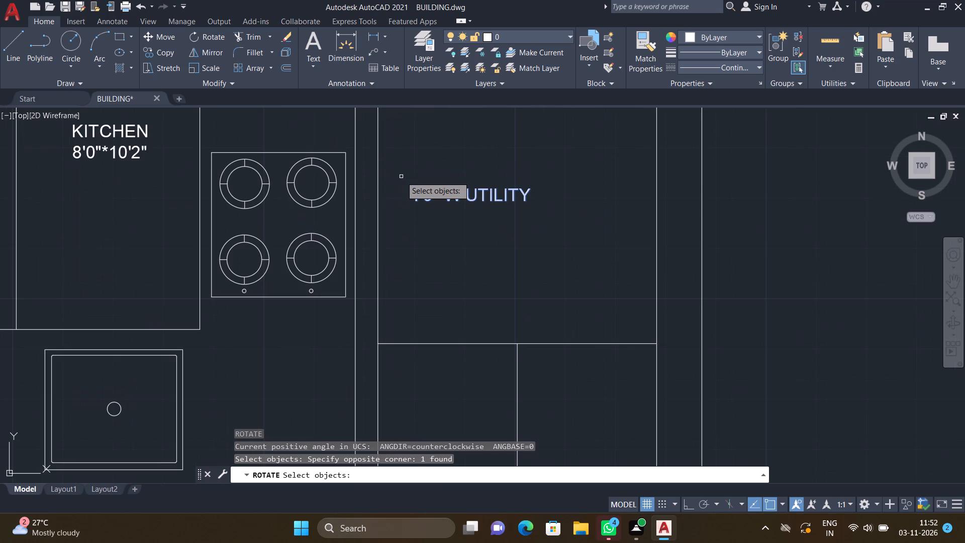
key("Return")
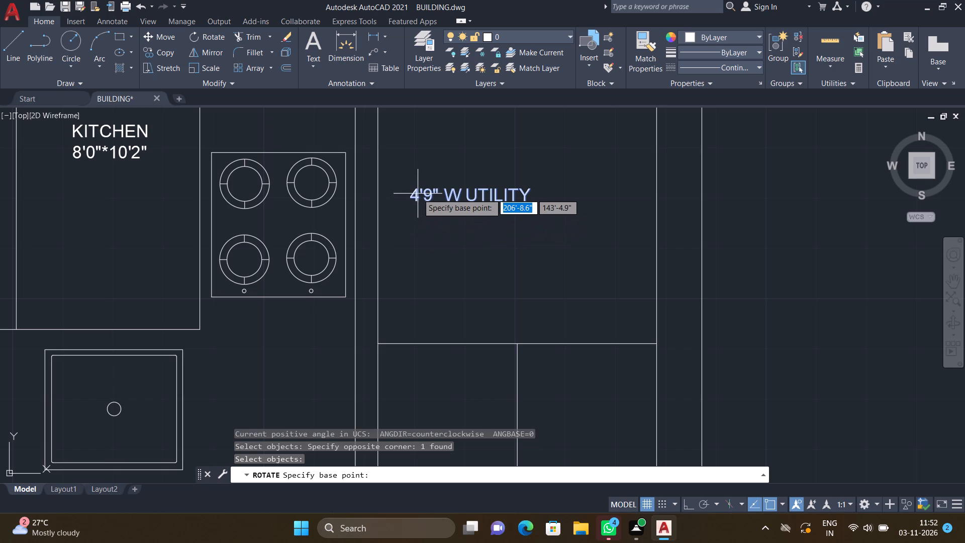
key("F8")
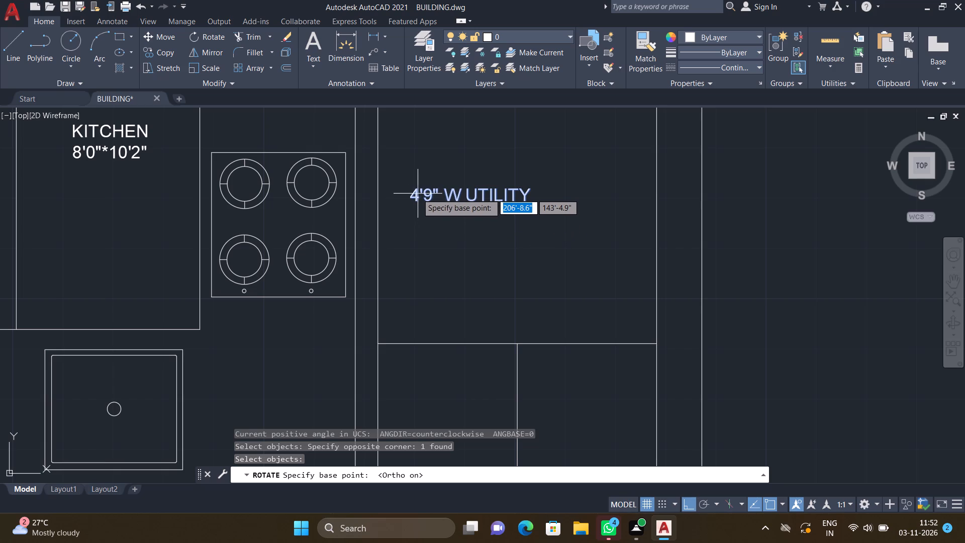
left_click(415, 189)
left_click(415, 163)
Move the vertical 4'9" W UTILITY text, with ortho off, to the middle of the open utility area above the two compartments.
scroll(447, 187, "down", 2)
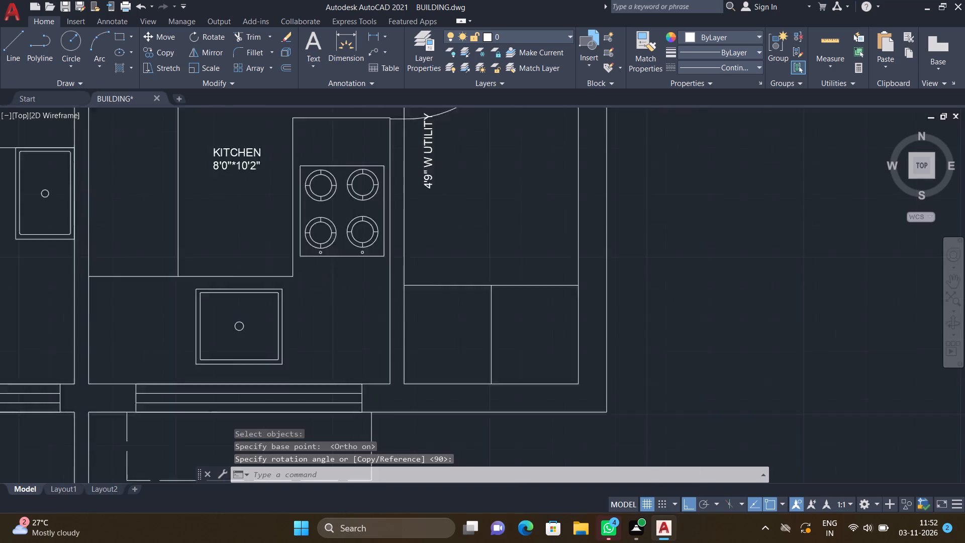
scroll(446, 185, "down", 1)
scroll(444, 180, "up", 3)
key("m")
key("Return")
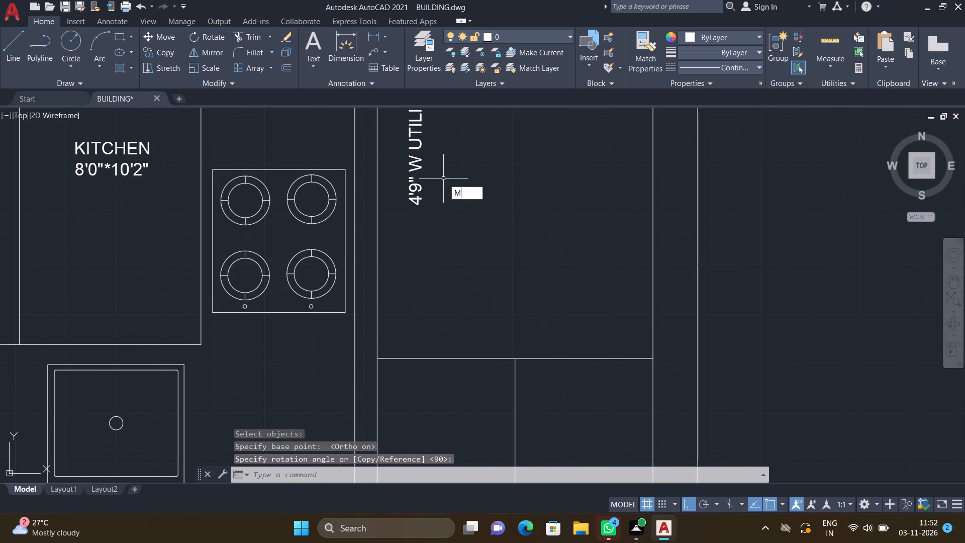
key("F8")
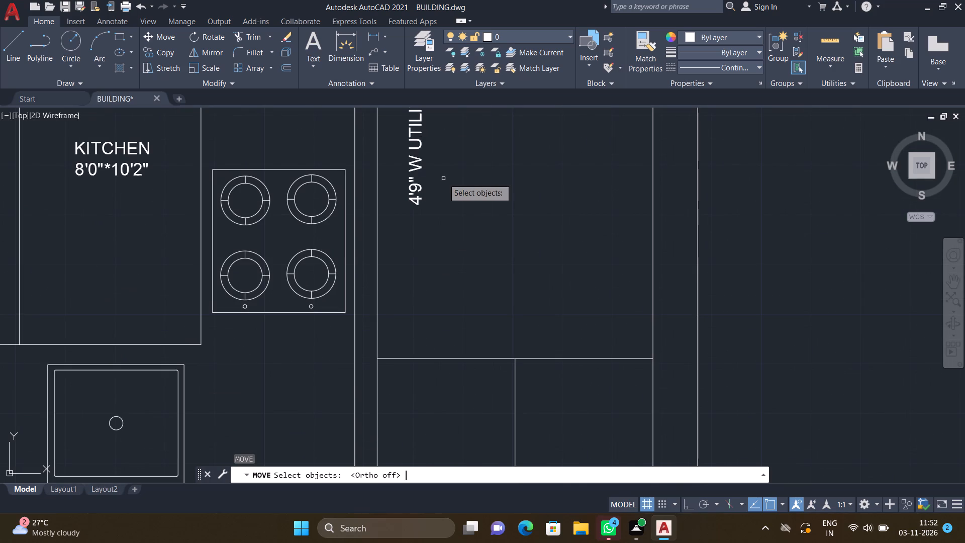
left_click(421, 199)
key("Return")
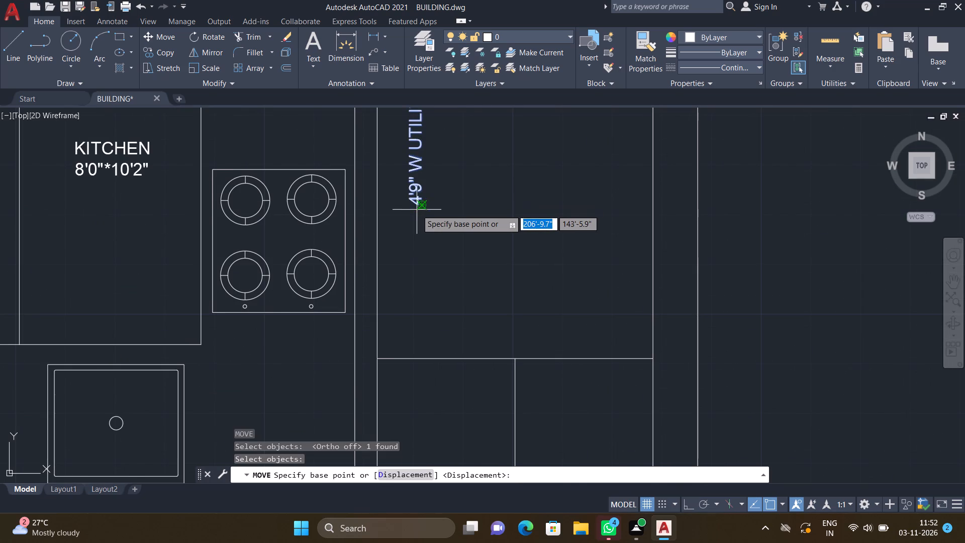
scroll(417, 210, "up", 1)
left_click(414, 203)
scroll(566, 310, "down", 2)
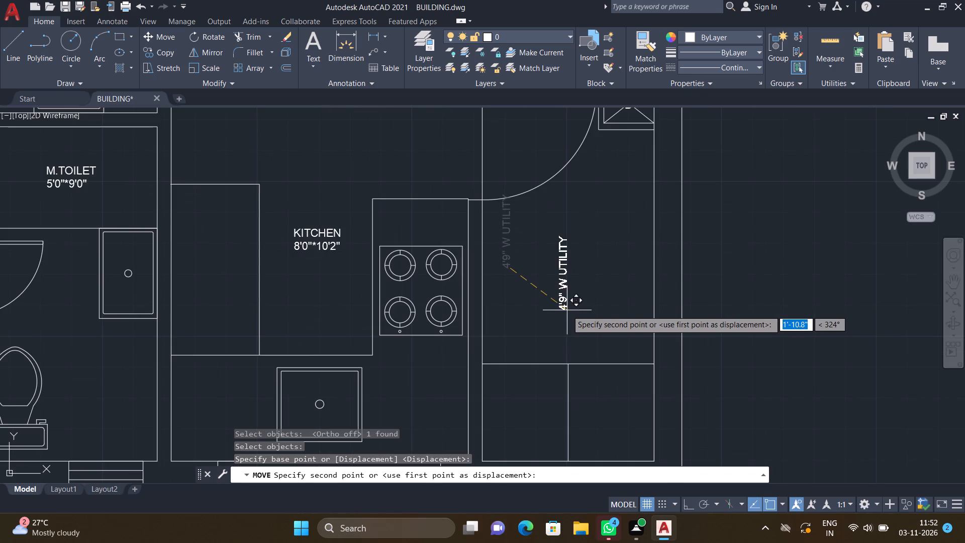
left_click(572, 302)
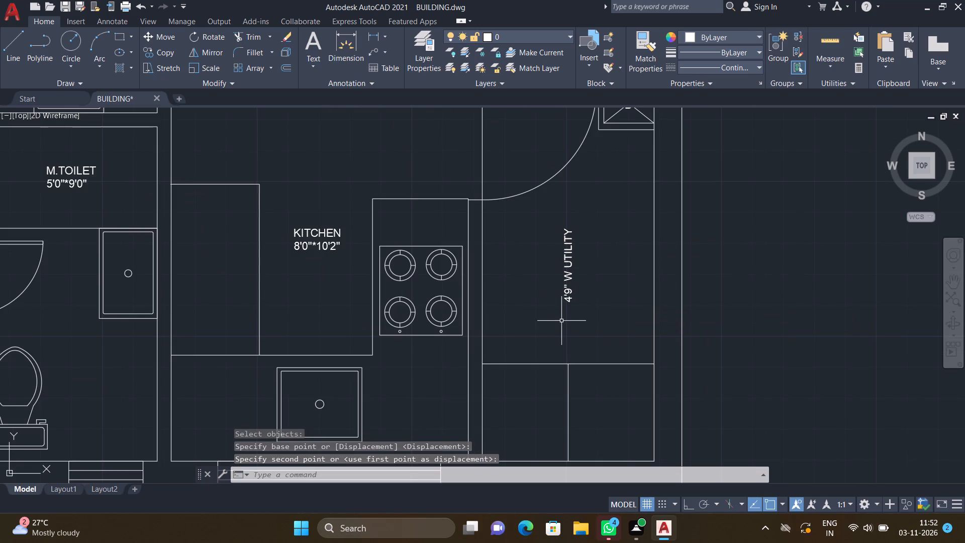
Add a multiline text reading wm in the utility compartment nearer the kitchen and save the text.
scroll(559, 315, "down", 1)
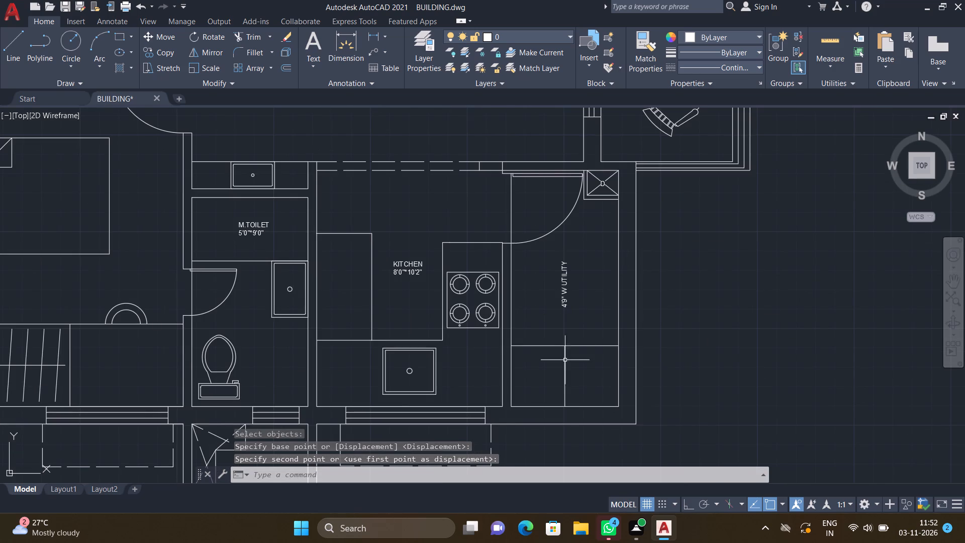
scroll(543, 403, "down", 1)
scroll(542, 408, "up", 4)
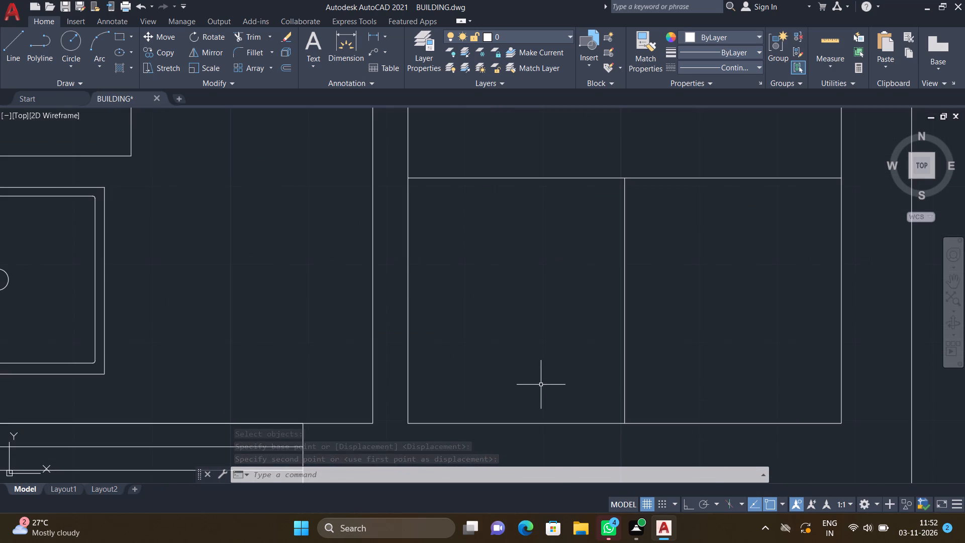
type("MT")
key("Return")
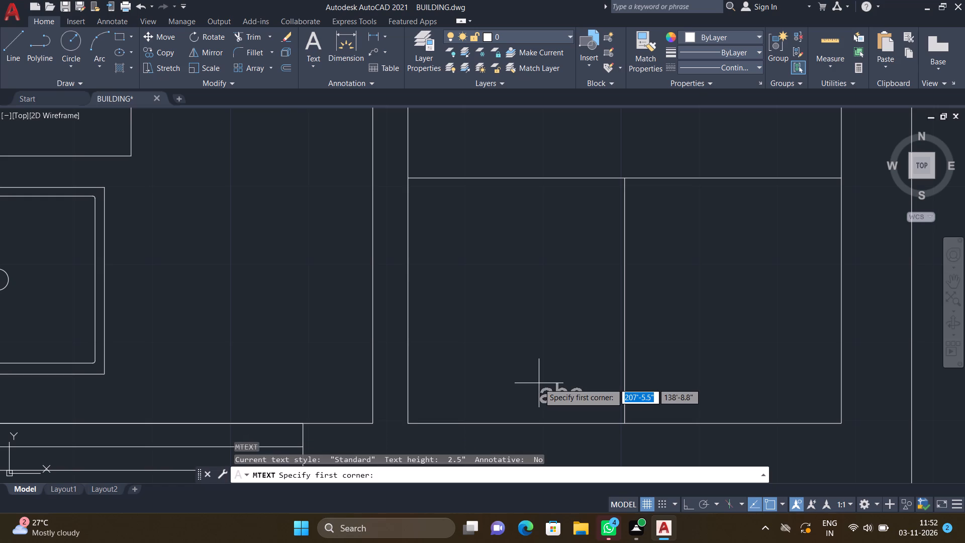
left_click(439, 274)
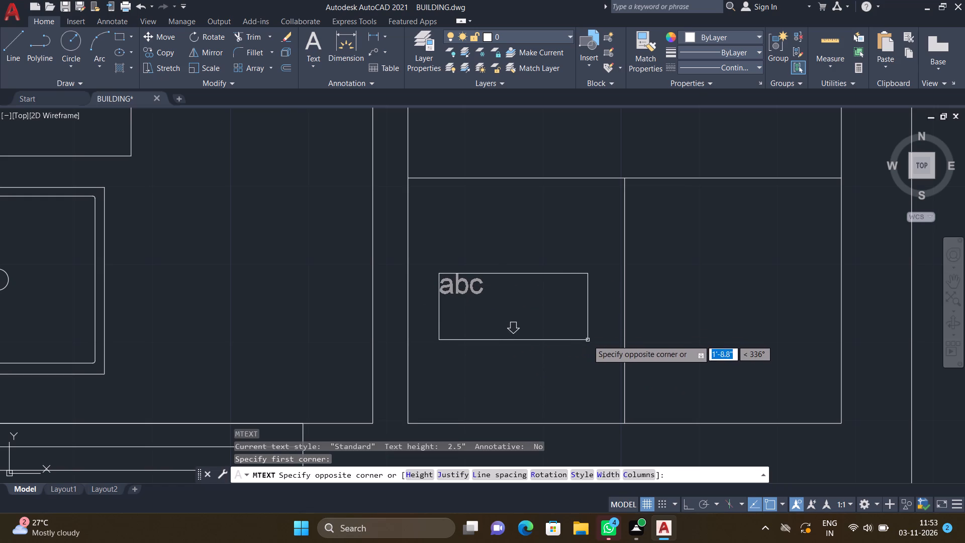
left_click(590, 340)
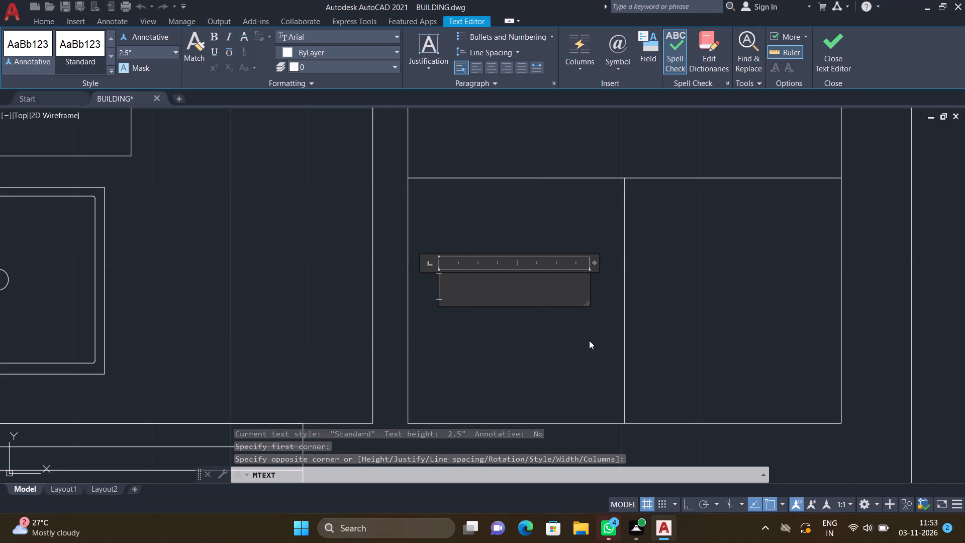
type("wm")
key("Return")
key("Escape")
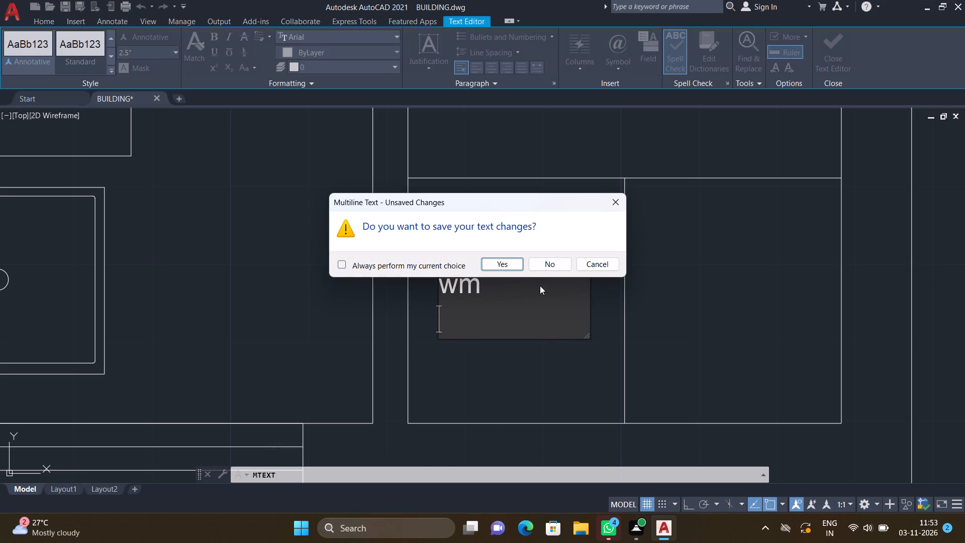
left_click(512, 263)
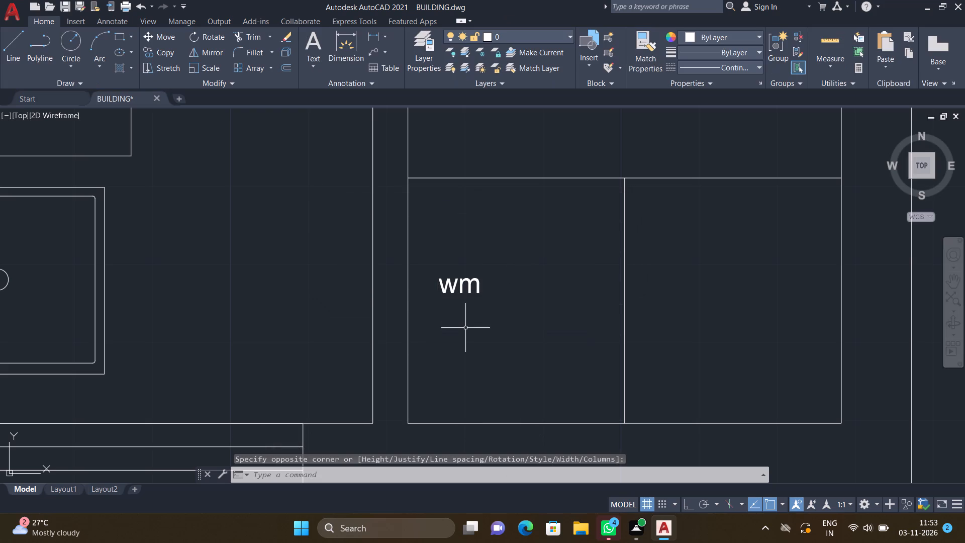
Move the wm text to the middle of its utility compartment.
key("m")
key("Return")
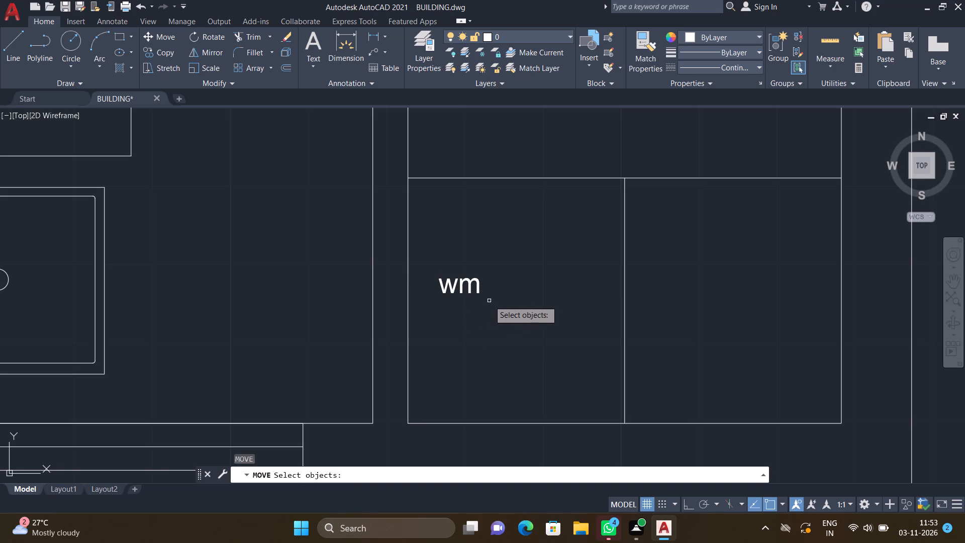
left_click(489, 301)
scroll(428, 275, "up", 2)
left_click(427, 267)
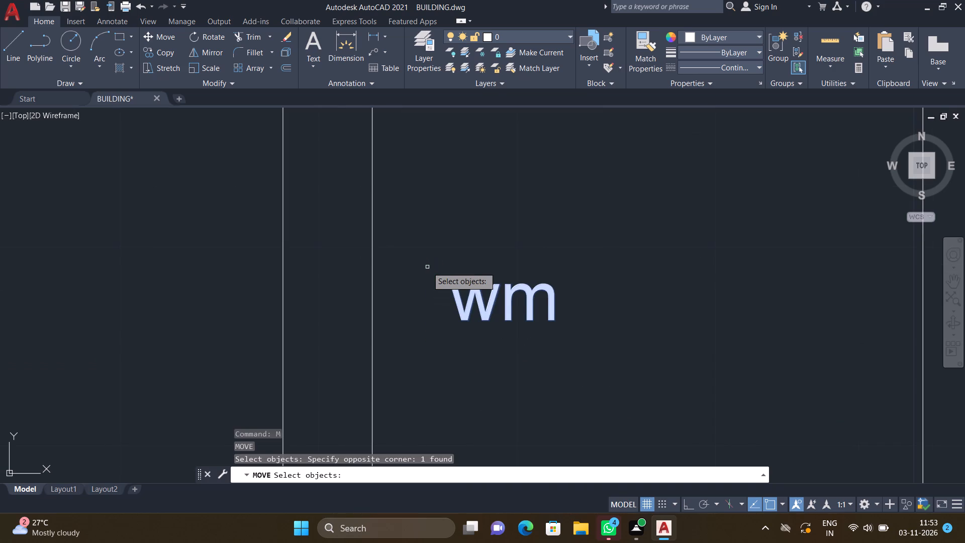
key("Return")
left_click(454, 288)
scroll(539, 308, "down", 2)
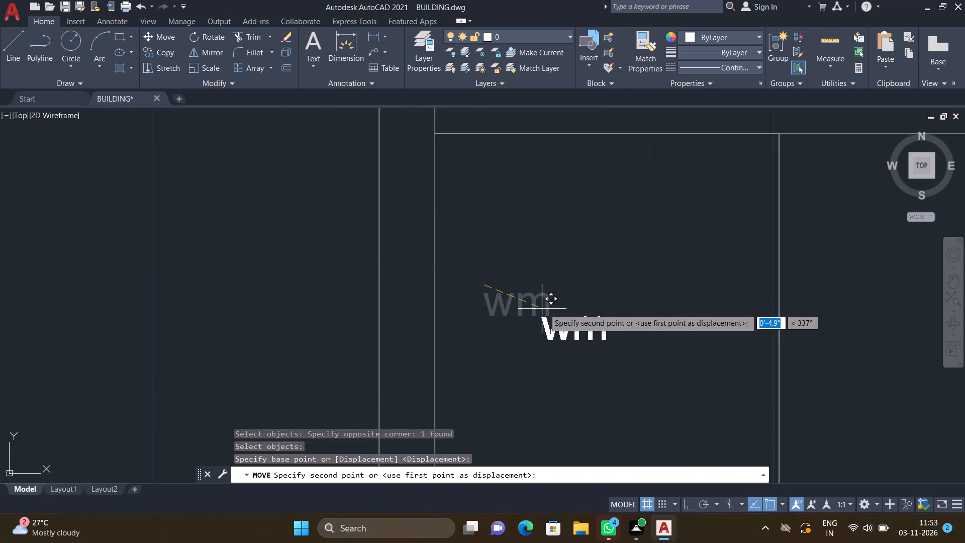
left_click(567, 310)
Add a multiline text reading dw in the utility compartment beside the outer wall and save the text.
scroll(607, 329, "down", 2)
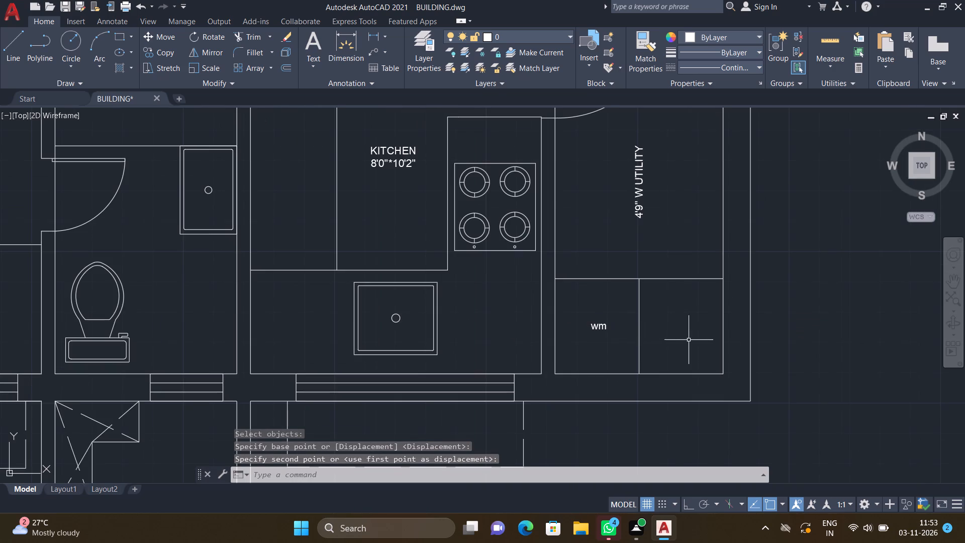
scroll(713, 339, "up", 2)
key("m")
key("t")
key("Return")
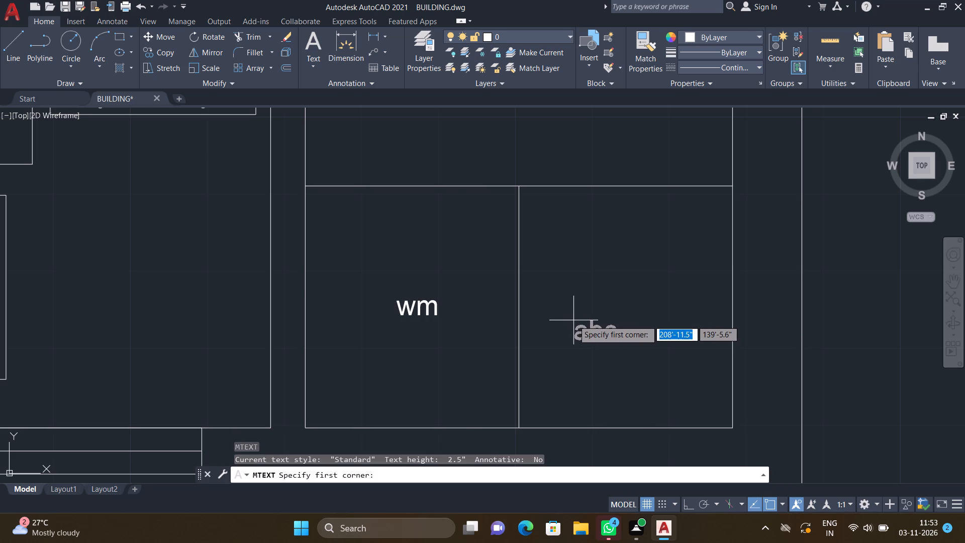
scroll(573, 320, "up", 1)
left_click(569, 272)
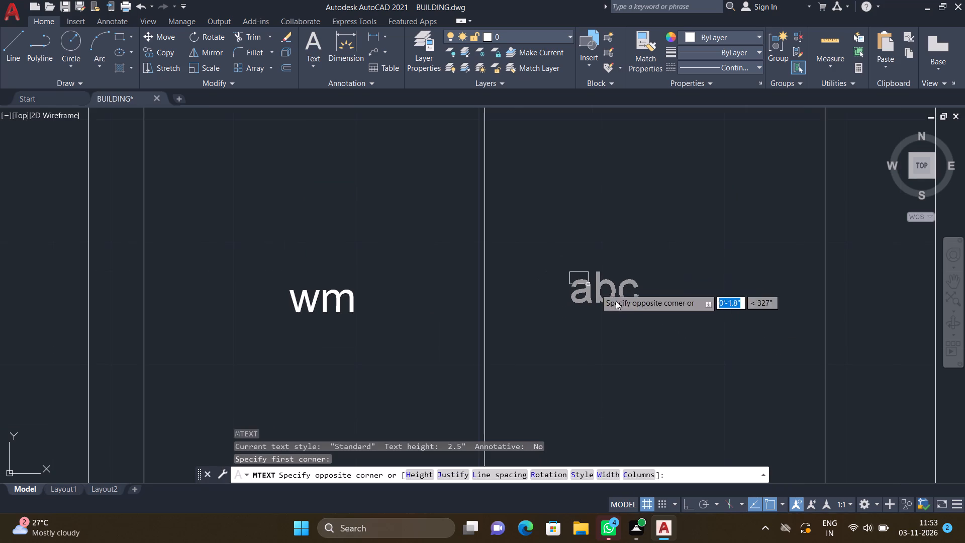
left_click(746, 348)
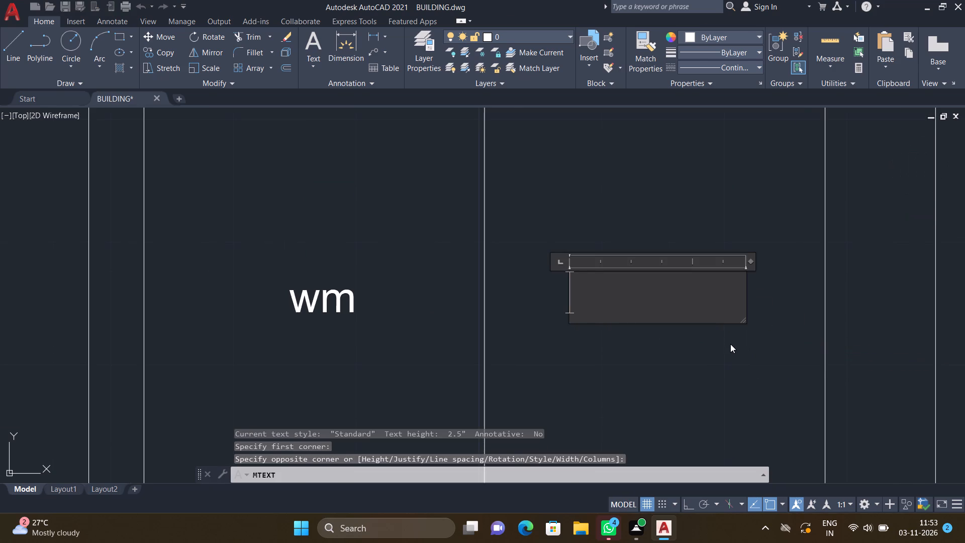
type("dw")
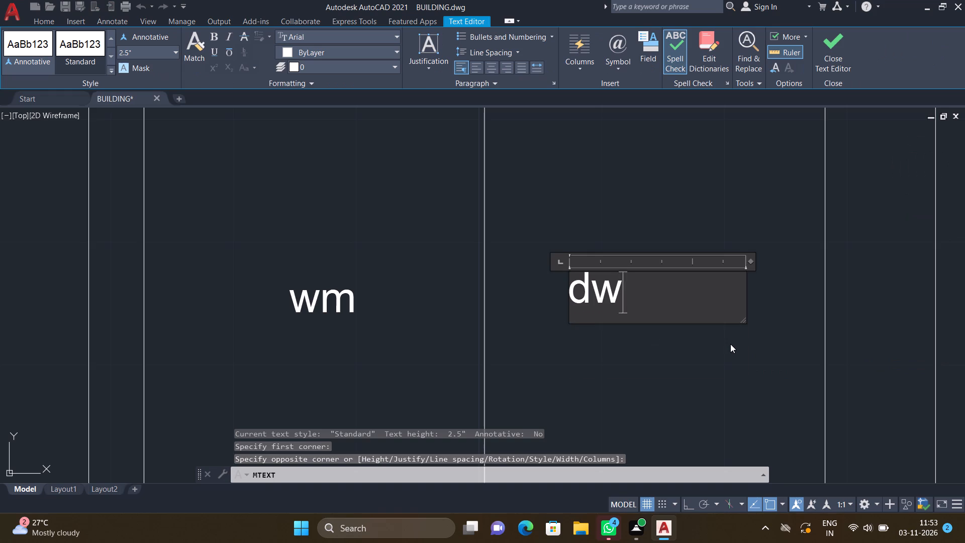
key("Return")
key("Escape")
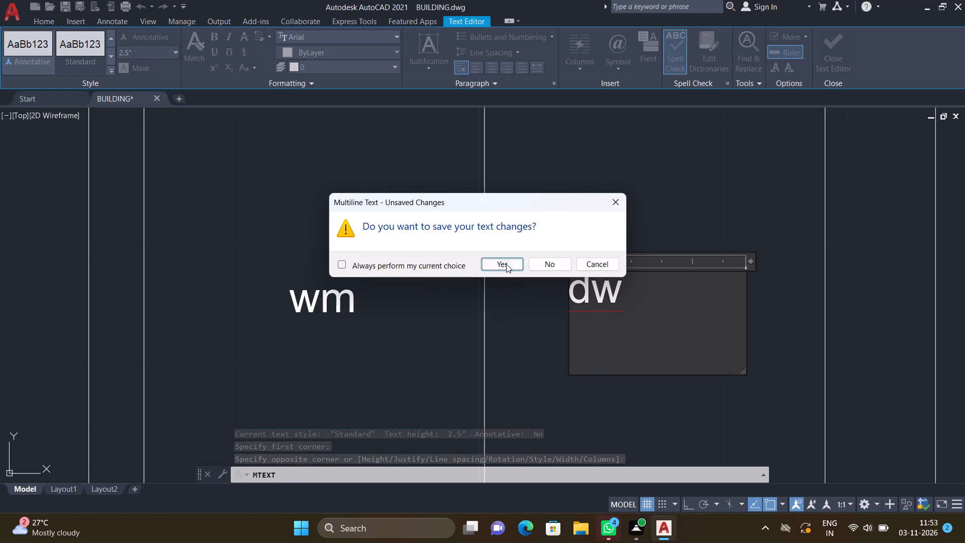
left_click(506, 264)
Move the dw text to the middle of its utility compartment.
key("m")
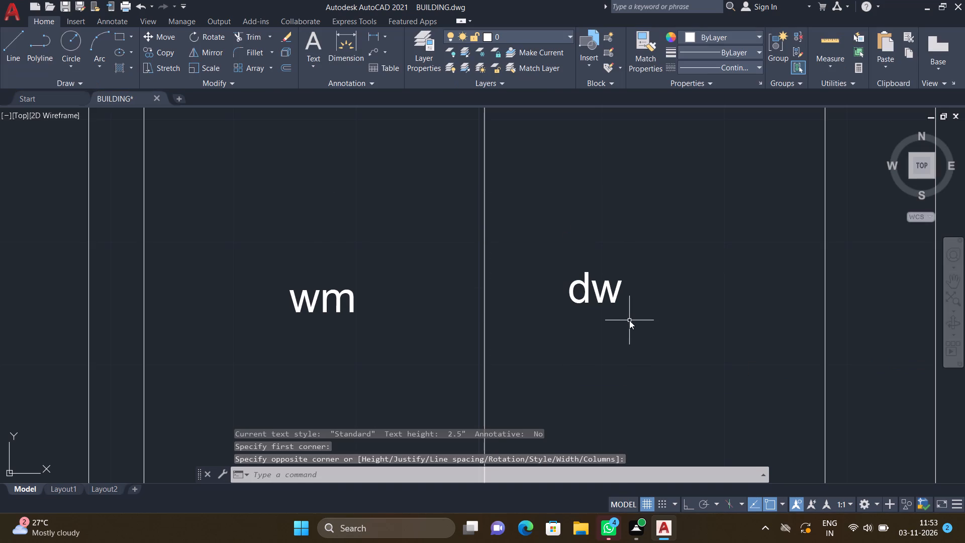
key("Return")
left_click_drag(645, 318, 641, 316)
left_click(534, 255)
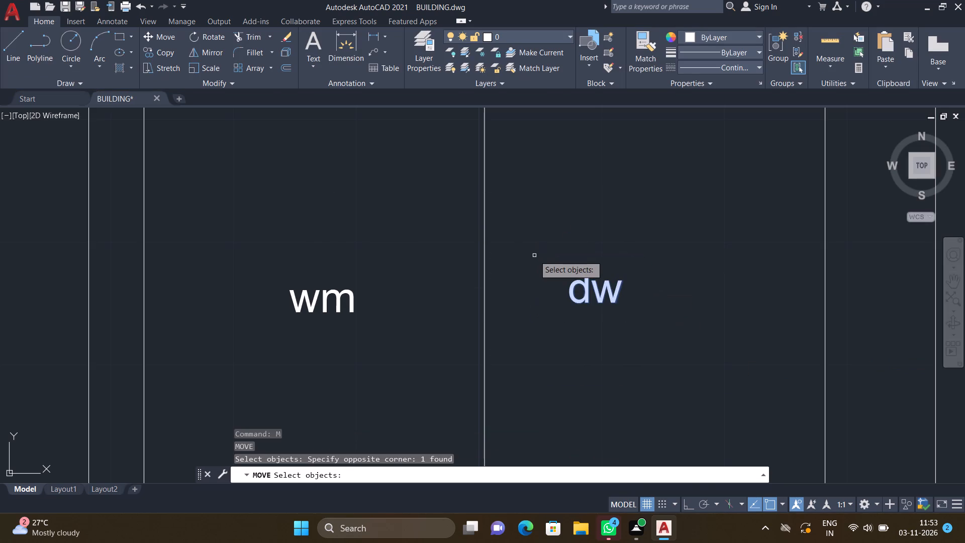
key("Return")
scroll(577, 302, "up", 1)
left_click(576, 303)
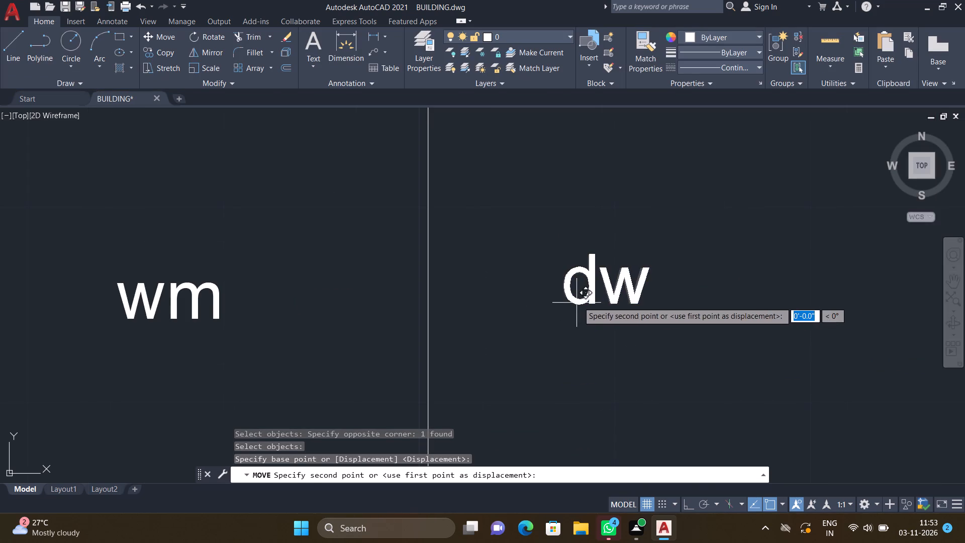
left_click(720, 306)
Add a multiline text reading D in the L-shaped duct outside the M.TOILET and save the text.
scroll(585, 310, "down", 2)
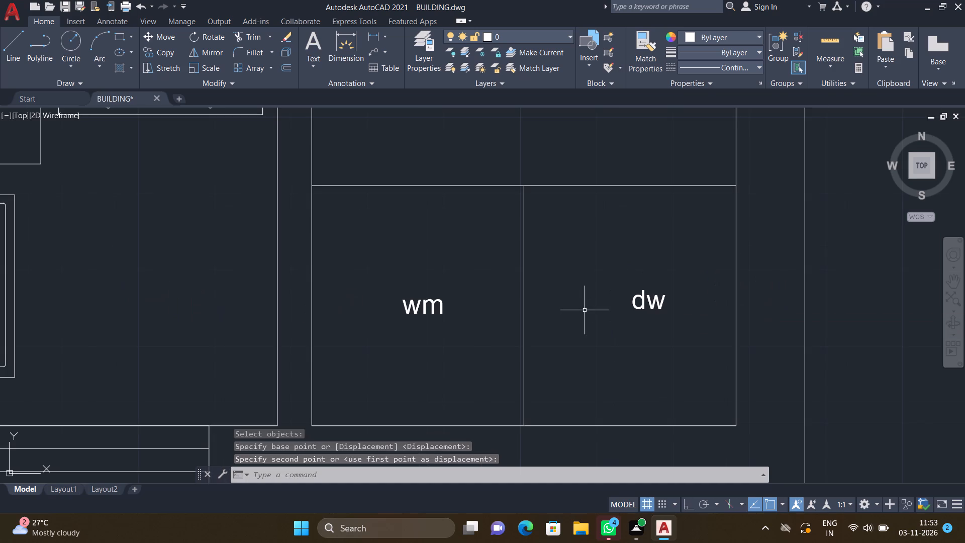
scroll(579, 315, "down", 4)
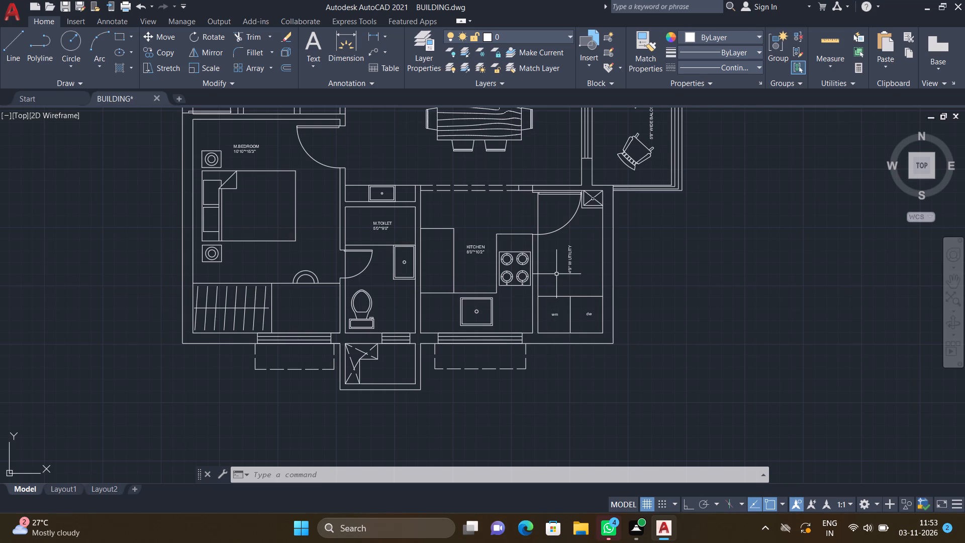
scroll(356, 355, "up", 5)
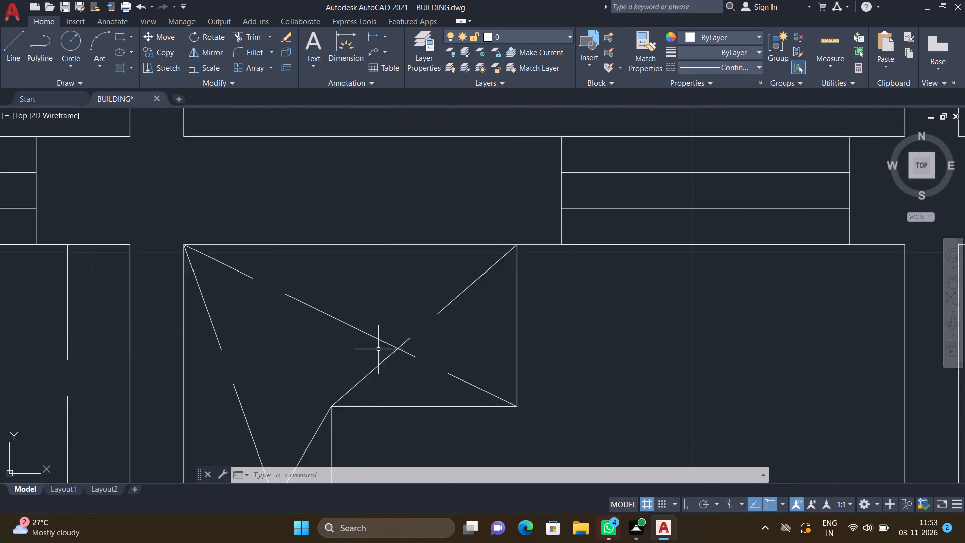
scroll(378, 349, "up", 1)
type("mt")
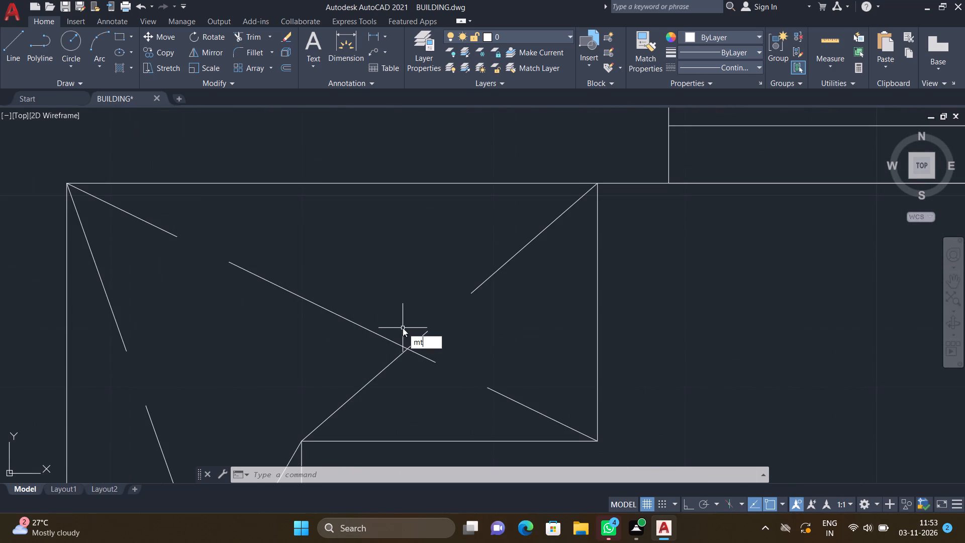
key("Return")
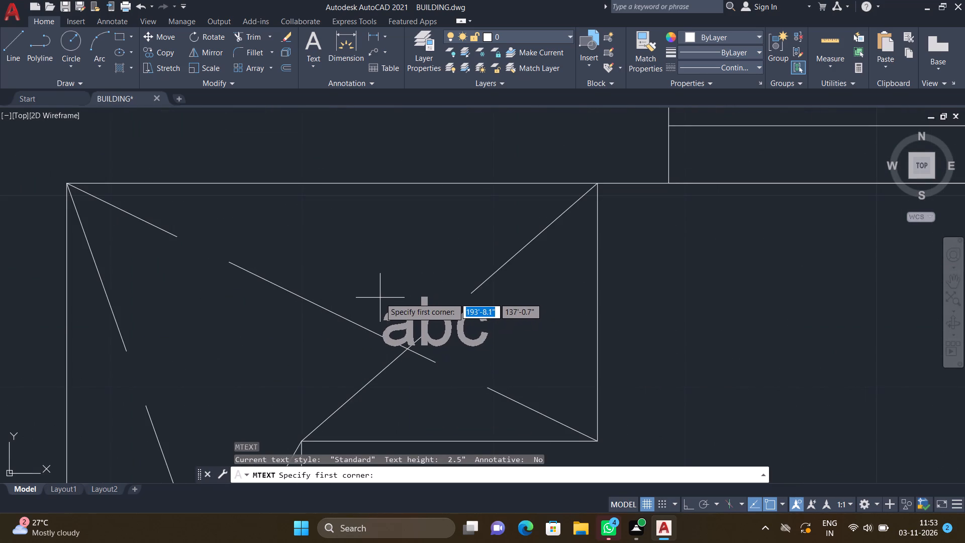
left_click(376, 296)
scroll(407, 324, "up", 2)
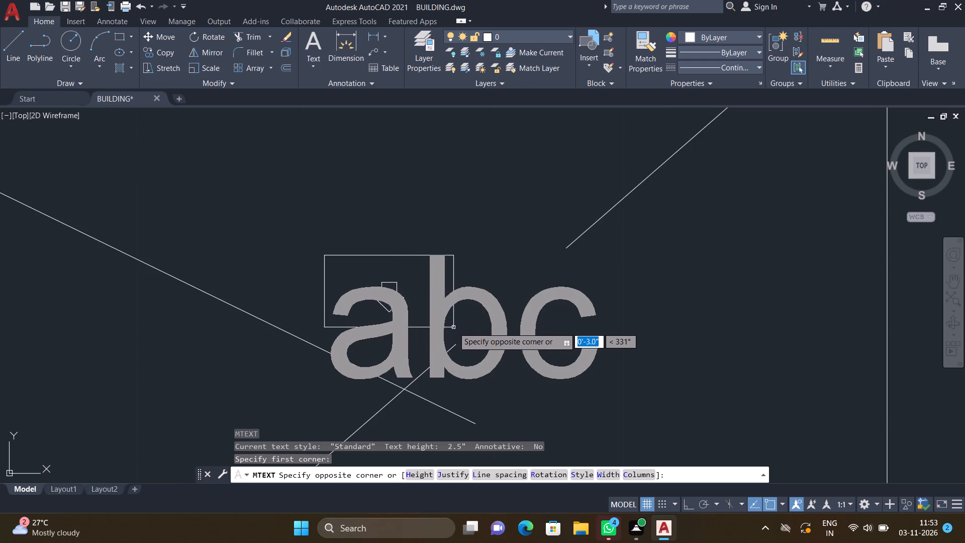
left_click(455, 329)
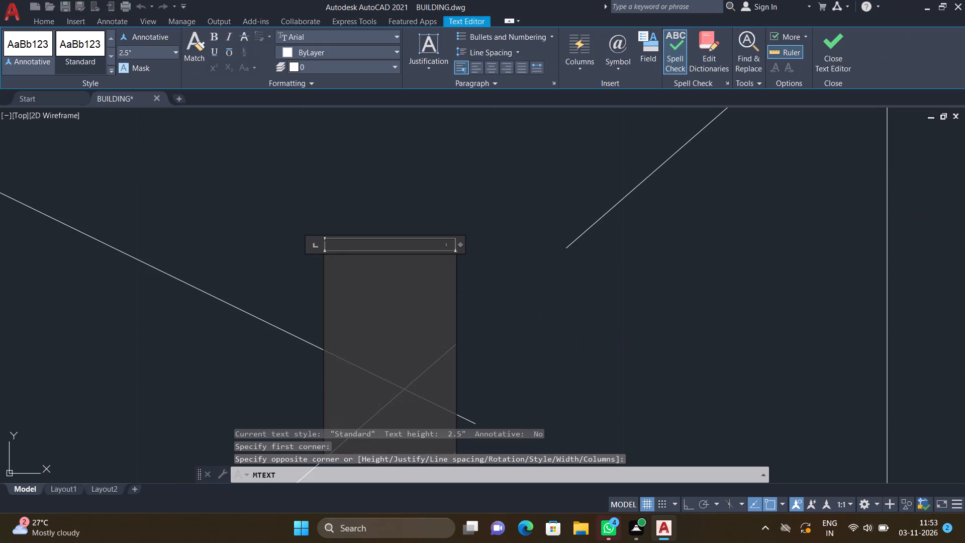
key("d")
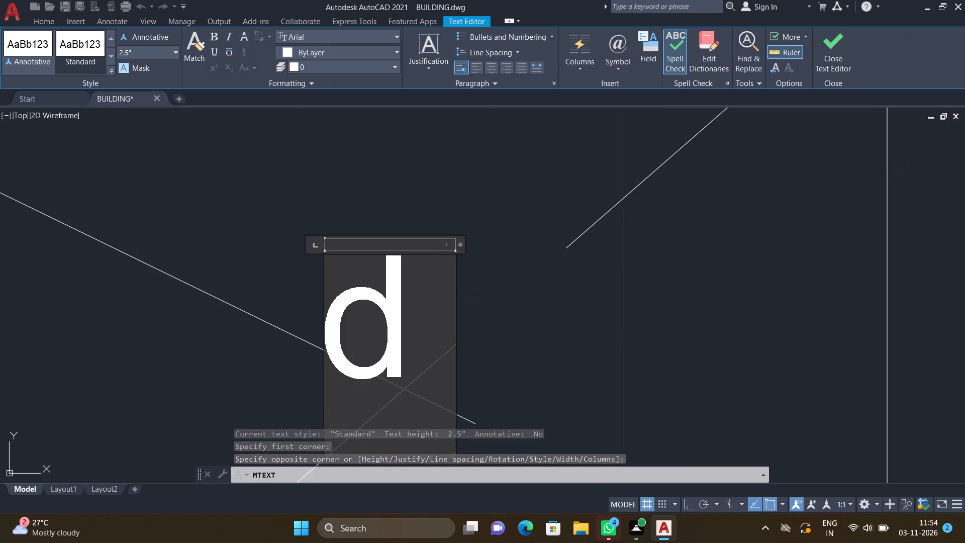
key("BackSpace")
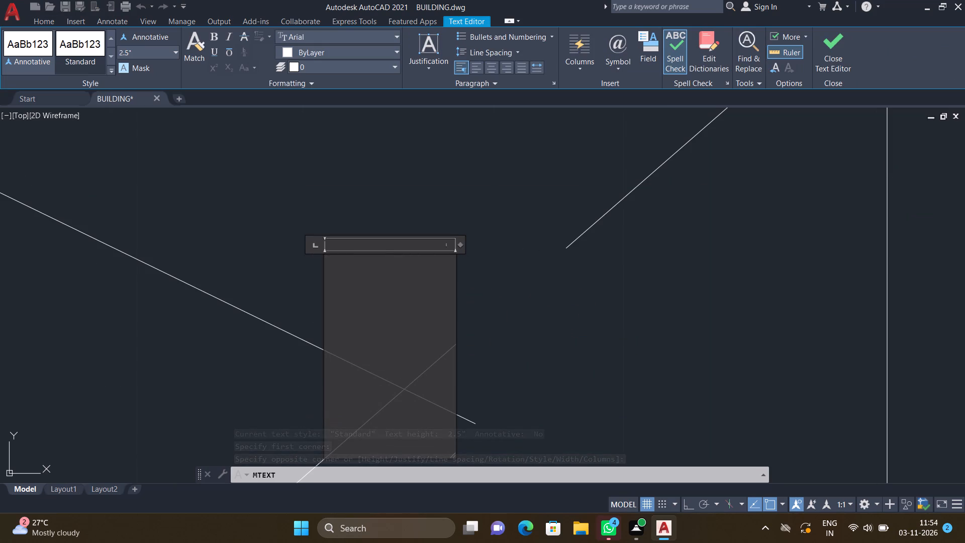
key("d")
key("Return")
key("Escape")
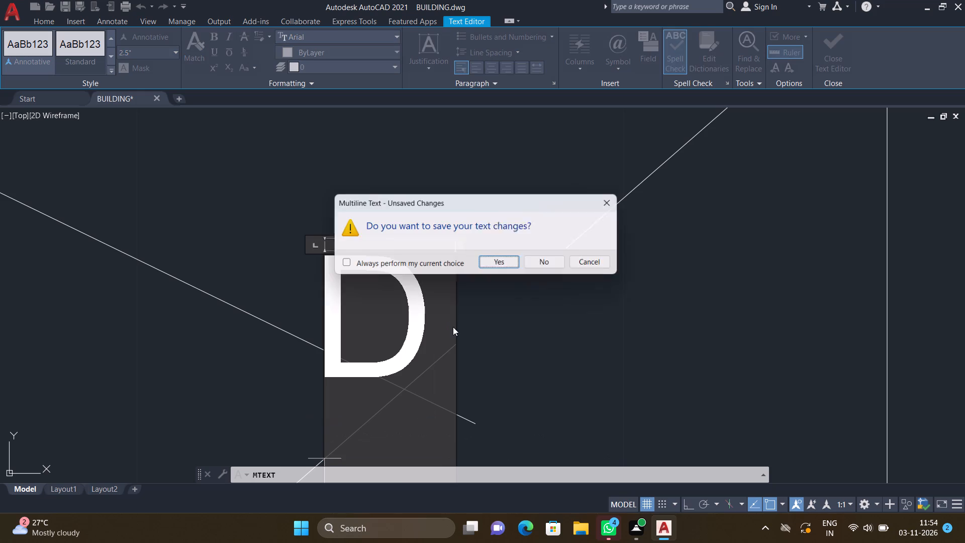
left_click(501, 263)
Move the D text so it sits centred just above the crossing of the M.TOILET duct's dashed diagonals.
scroll(428, 310, "down", 2)
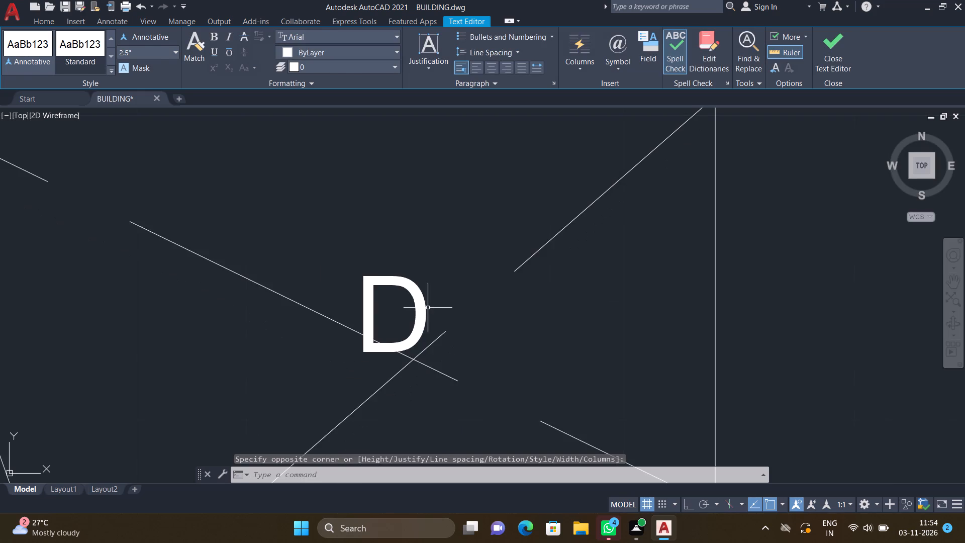
scroll(442, 301, "up", 3)
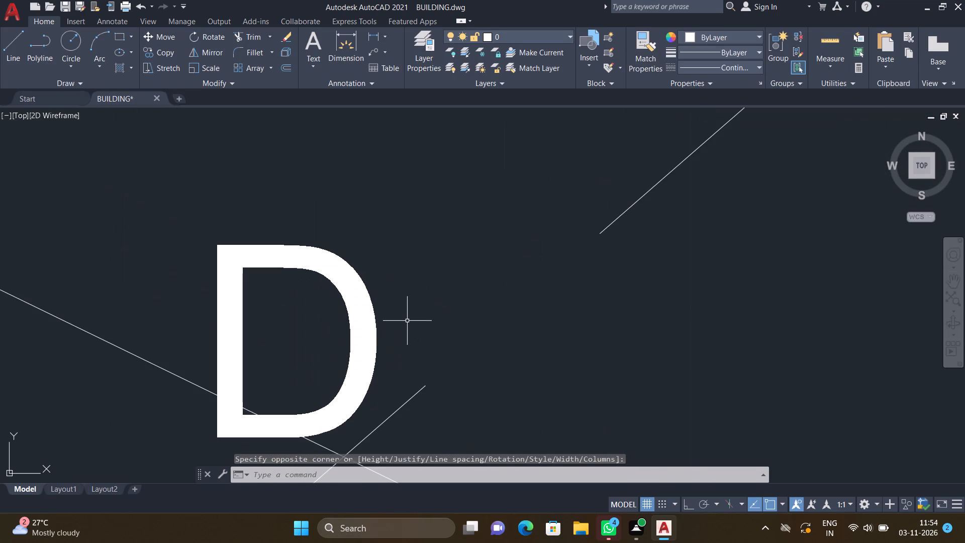
key("m")
key("Return")
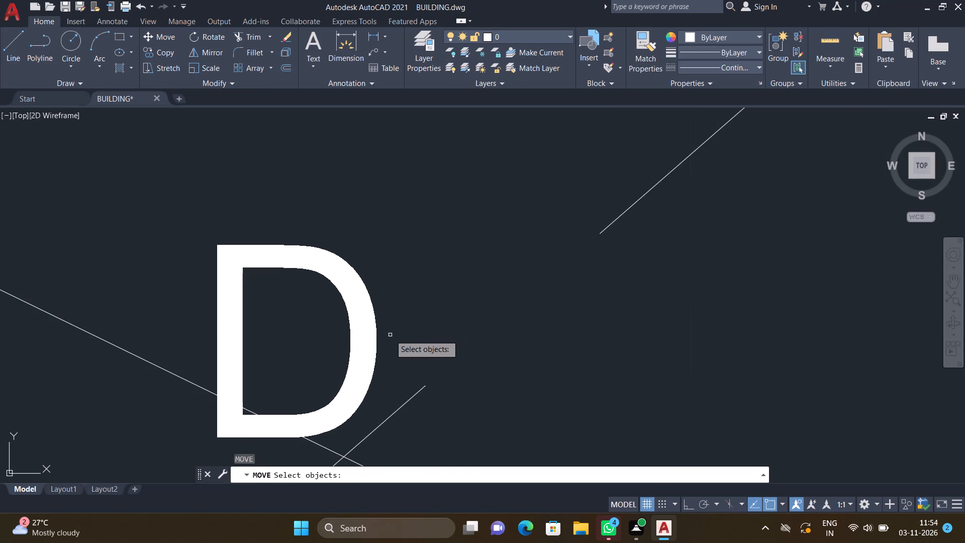
left_click_drag(390, 335, 384, 333)
left_click(166, 238)
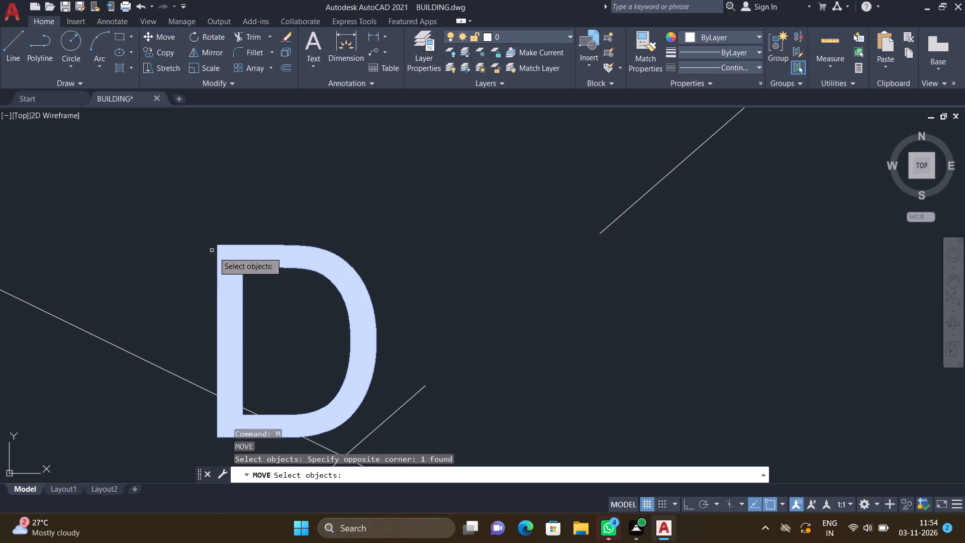
key("Return")
left_click(217, 247)
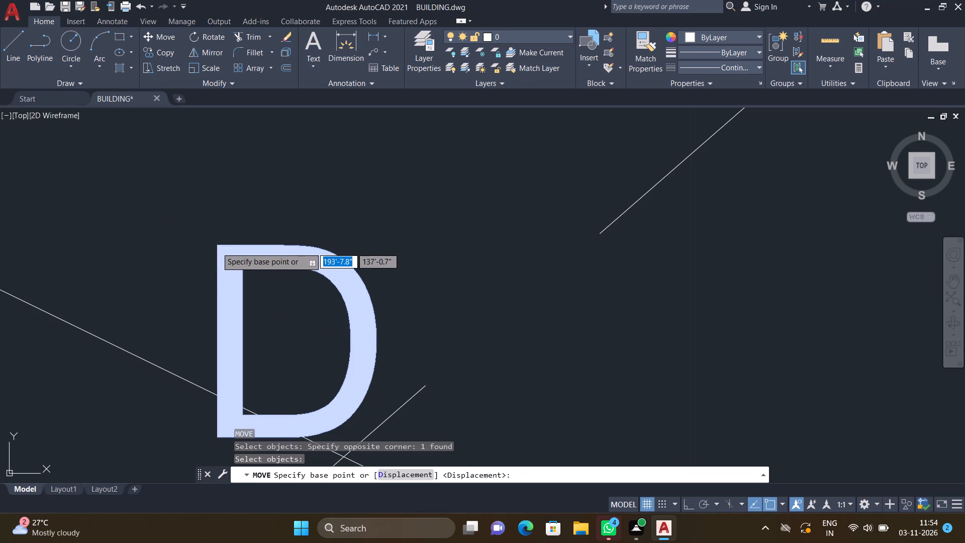
left_click(271, 225)
Add a multiline text reading D in the L-shaped duct outside TOILET-1, above the diagonals' crossing, and save the text.
scroll(337, 285, "down", 4)
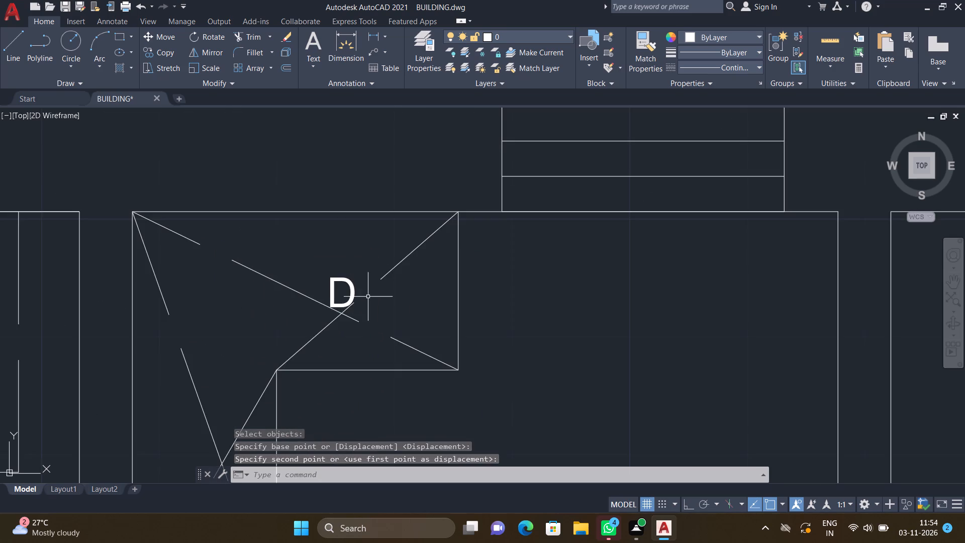
scroll(368, 297, "down", 4)
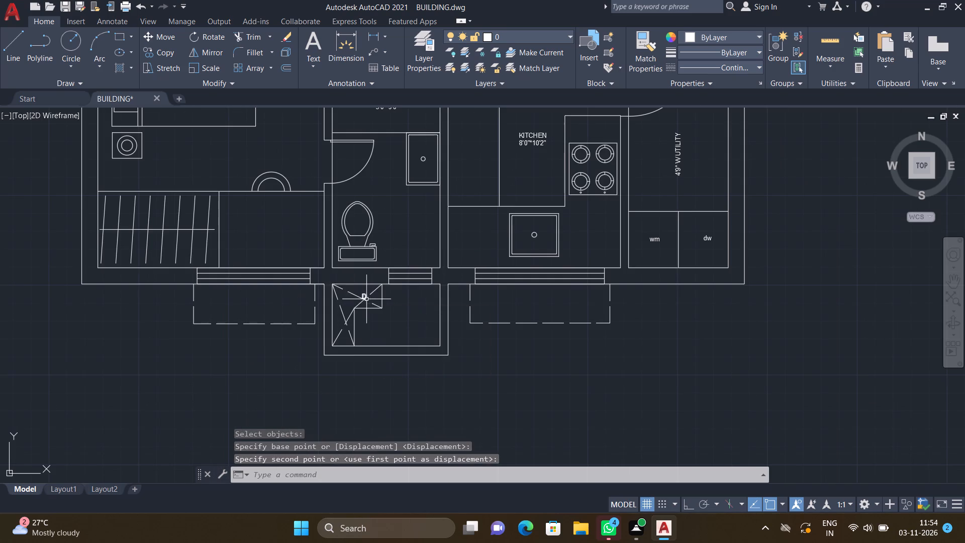
scroll(335, 317, "down", 5)
scroll(343, 239, "up", 4)
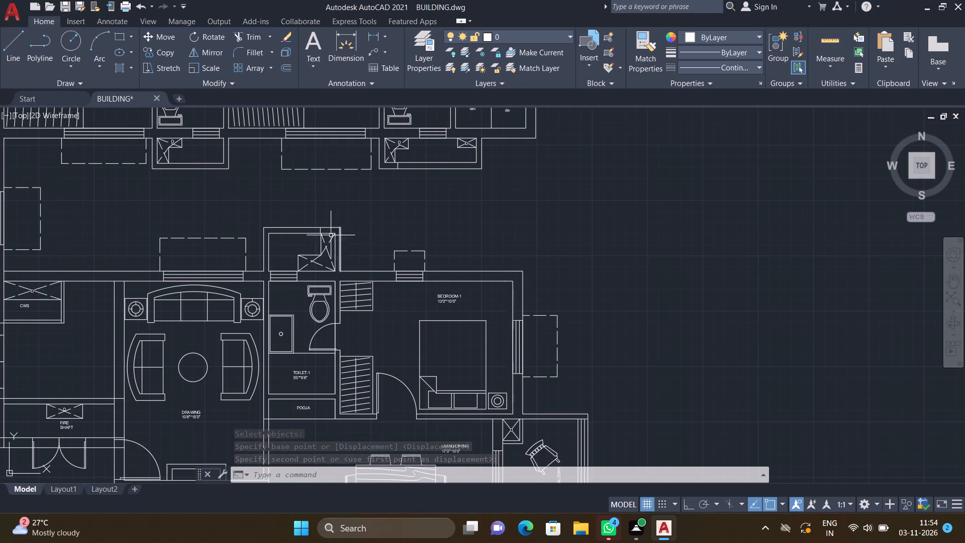
scroll(315, 266, "up", 4)
type("MT")
key("Return")
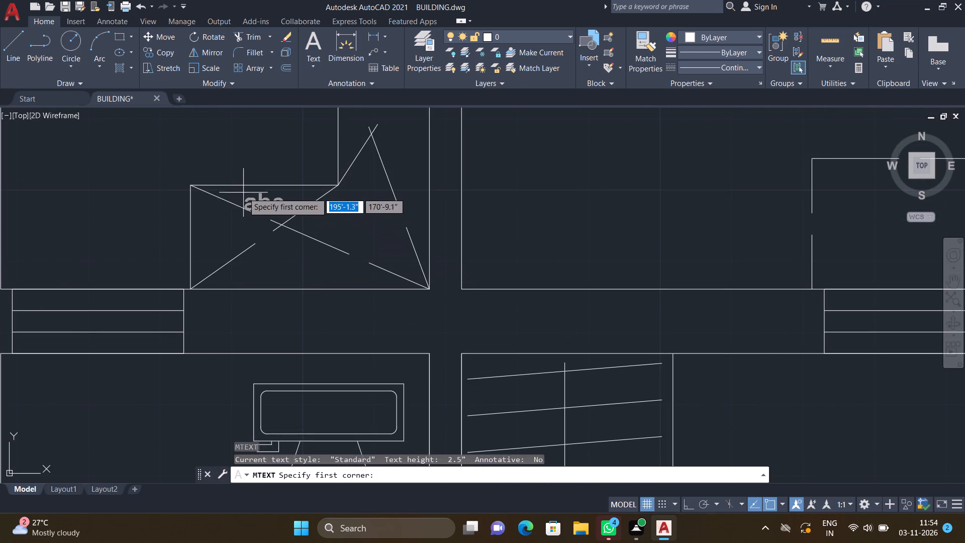
scroll(246, 195, "up", 3)
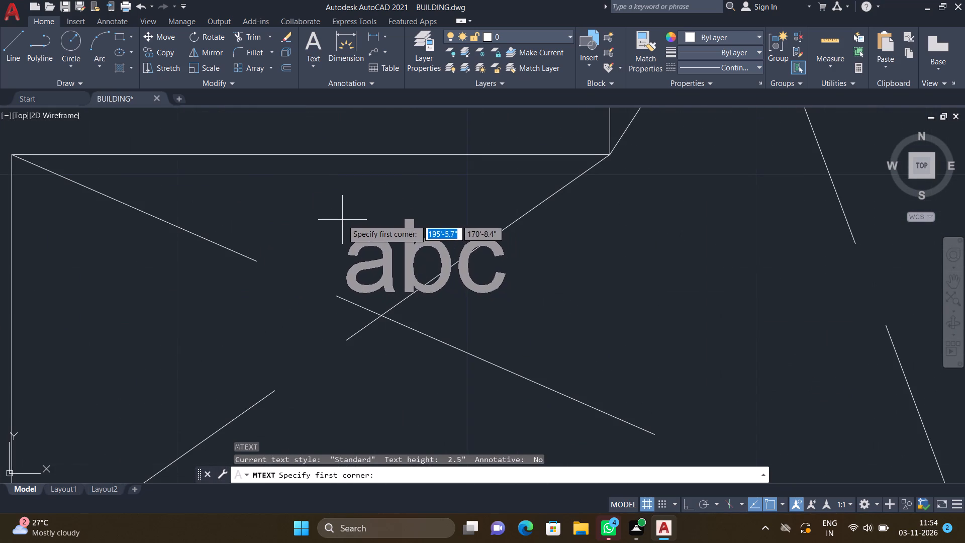
left_click(342, 220)
left_click(404, 273)
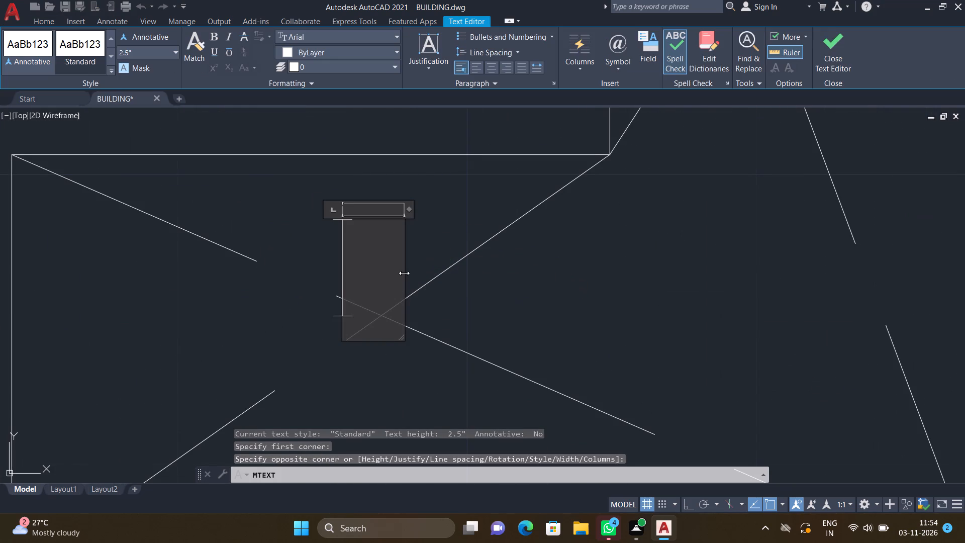
key("d")
key("Return")
key("Escape")
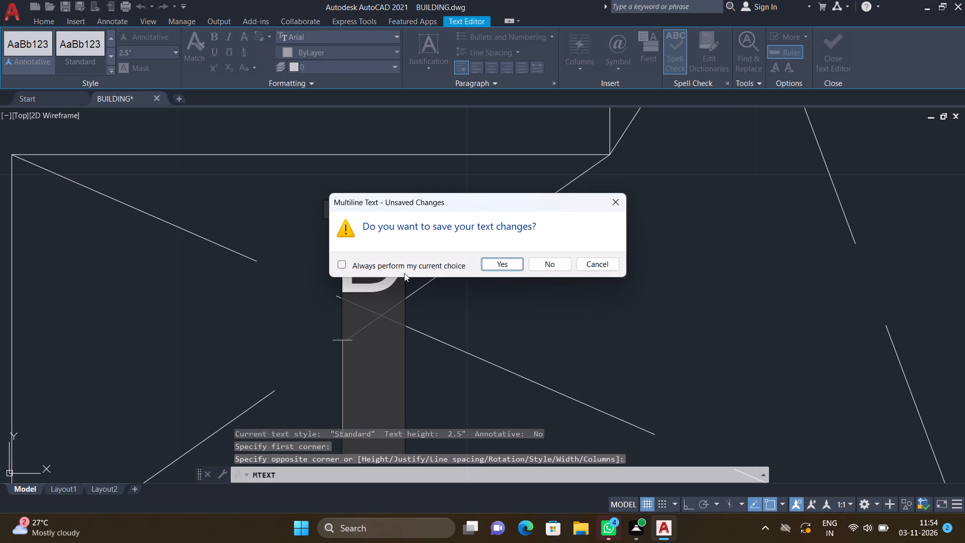
left_click(489, 264)
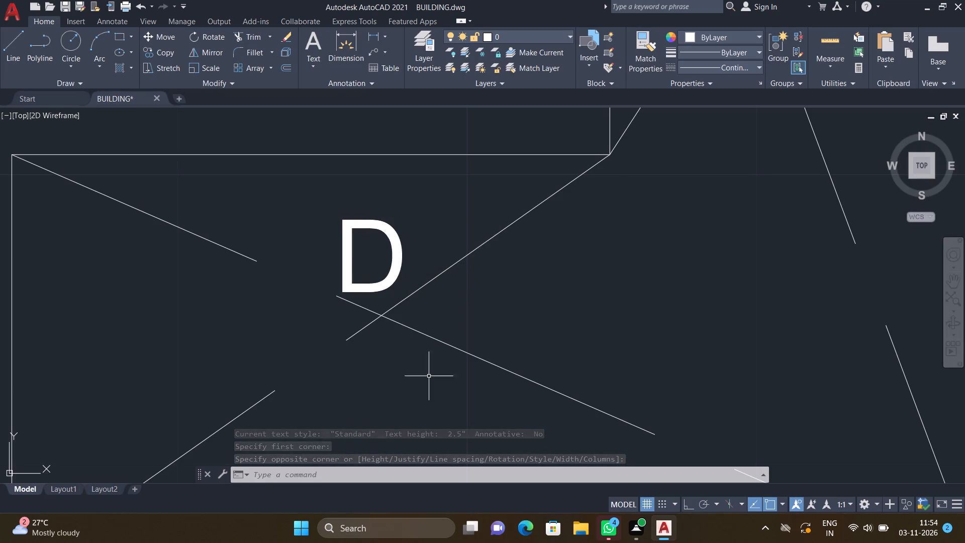
Review the duct, room, balcony and fire shaft labels across the apartment and check the overall building plan.
scroll(471, 284, "down", 3)
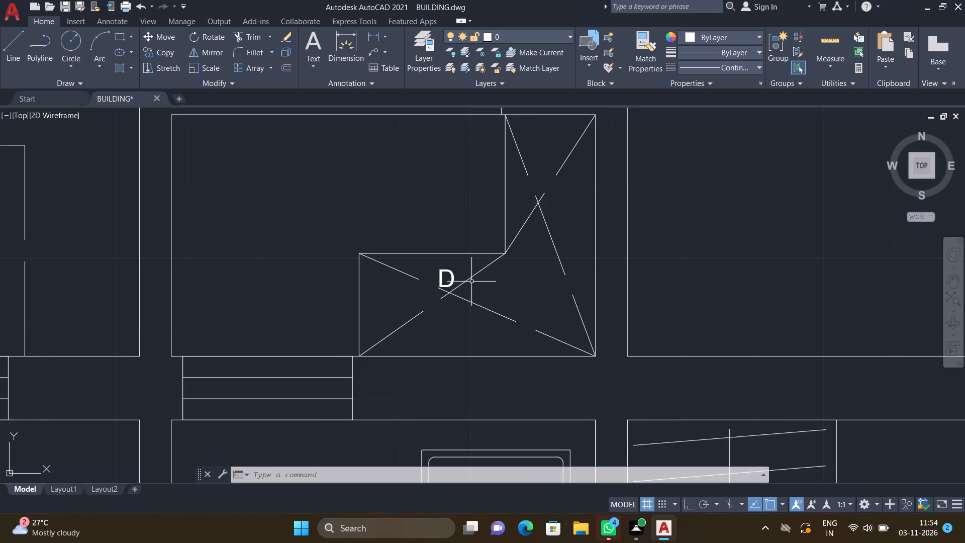
scroll(488, 322, "down", 4)
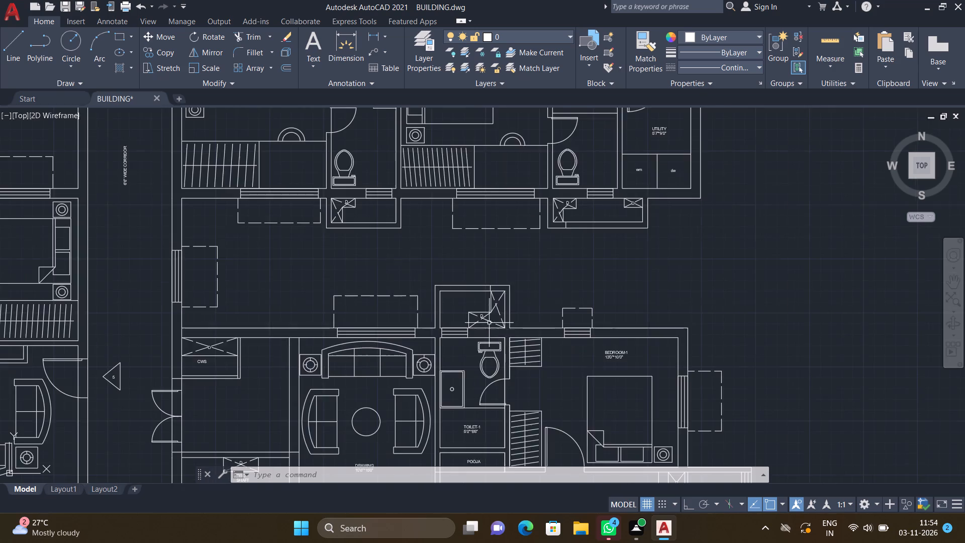
scroll(517, 351, "down", 3)
scroll(548, 419, "up", 4)
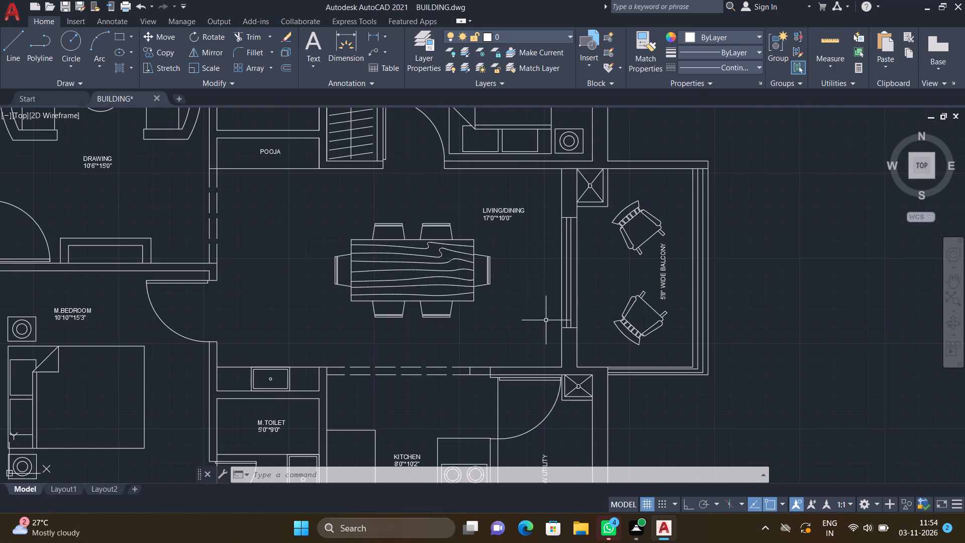
scroll(541, 279, "down", 2)
scroll(440, 135, "up", 1)
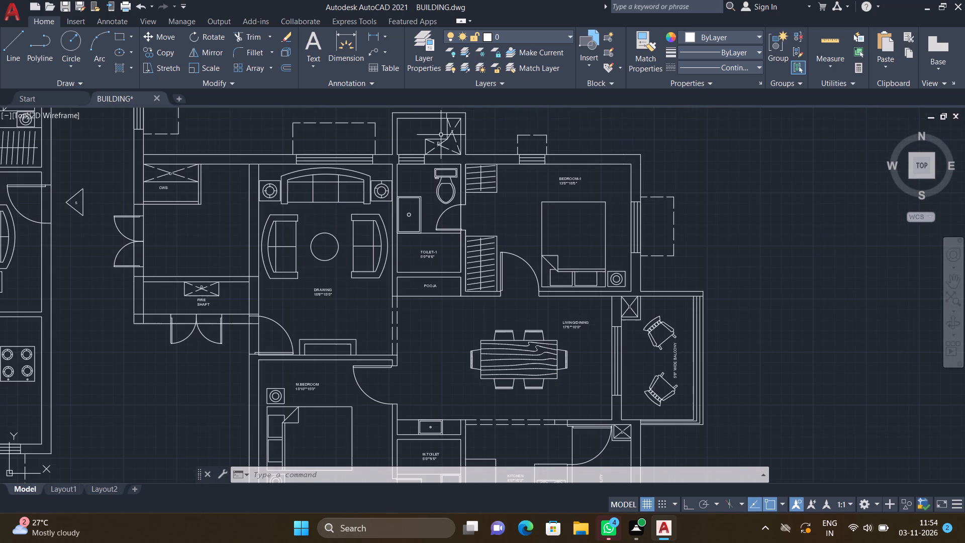
scroll(614, 292, "up", 3)
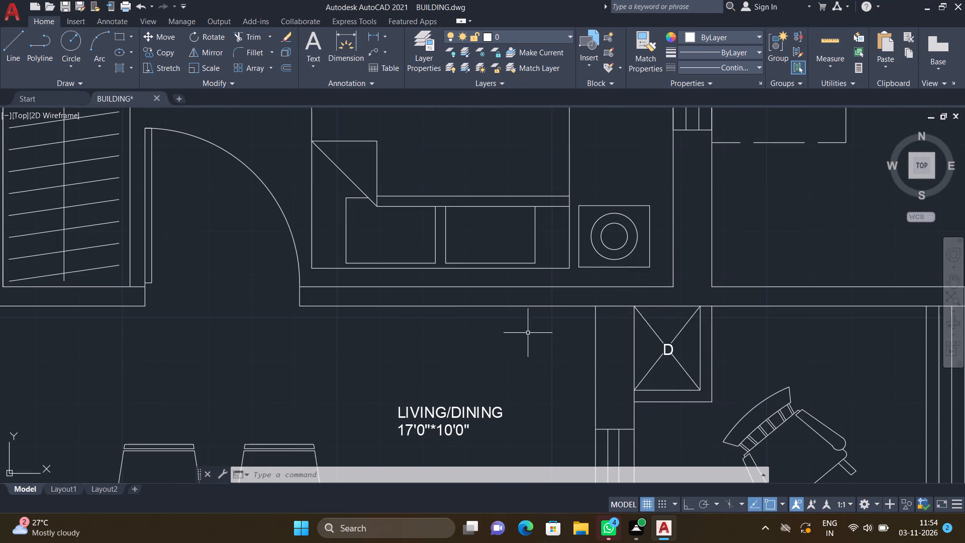
scroll(527, 333, "down", 4)
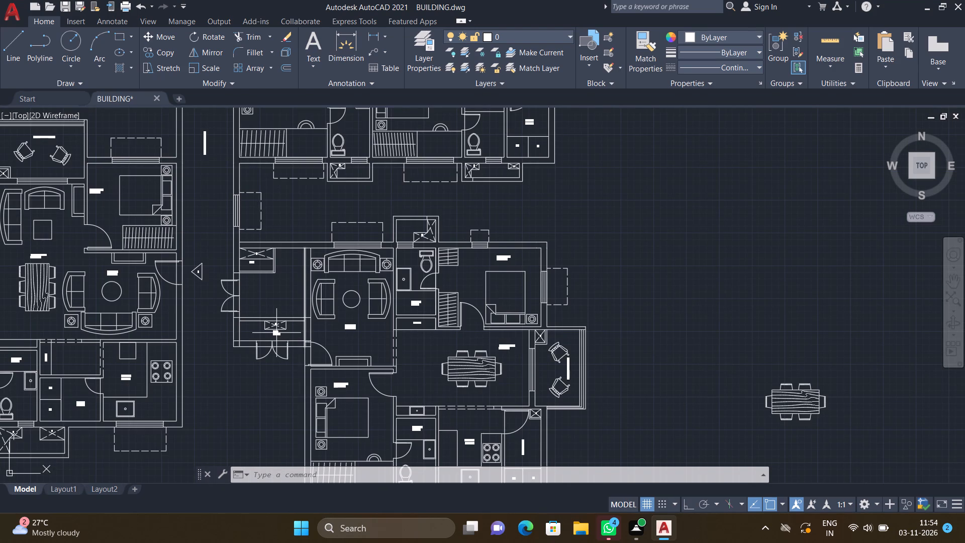
scroll(242, 346, "up", 2)
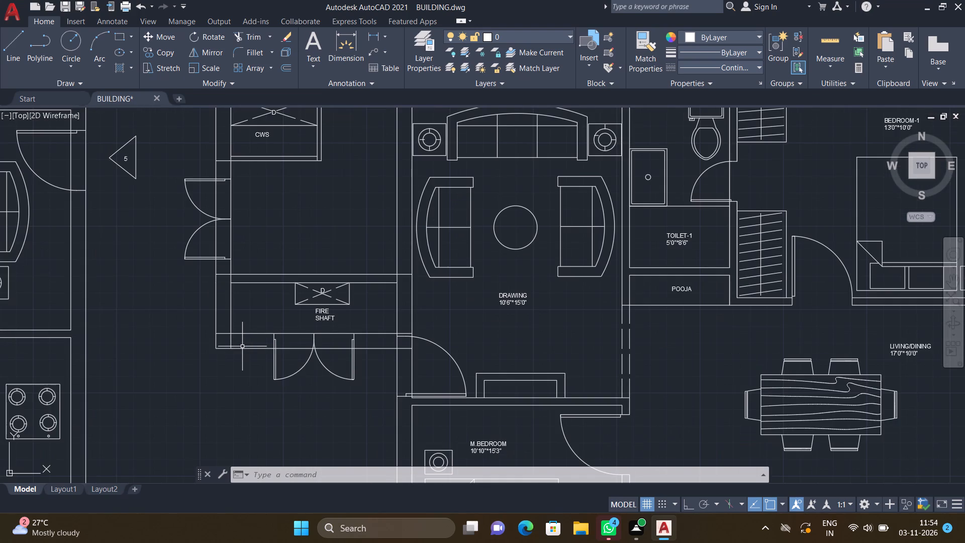
scroll(267, 286, "down", 2)
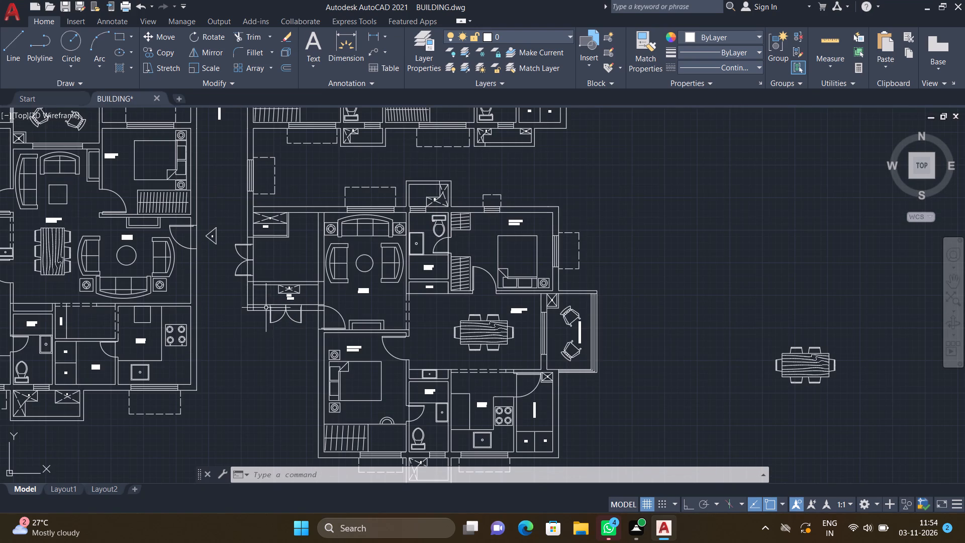
scroll(266, 329, "down", 4)
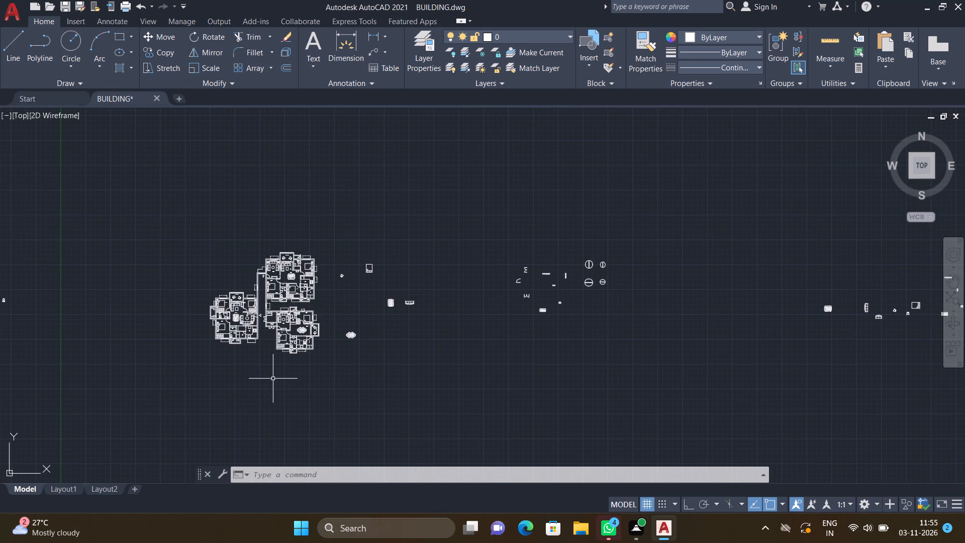
Draw a three-sided outline off the lower-left apartment kitchen's outer corner, 7'-3" wide and about 4' high, ending back at the kitchen wall.
key("l")
key("Return")
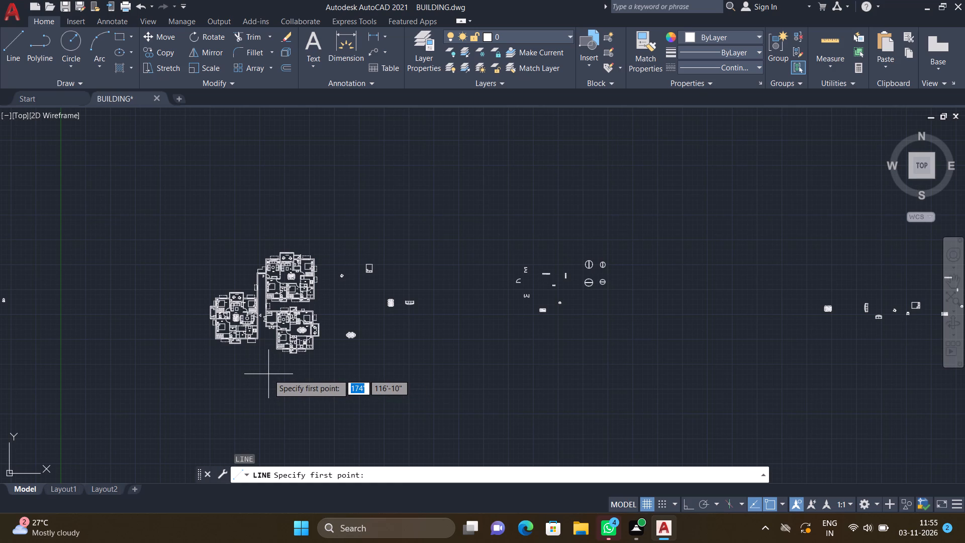
scroll(266, 373, "up", 3)
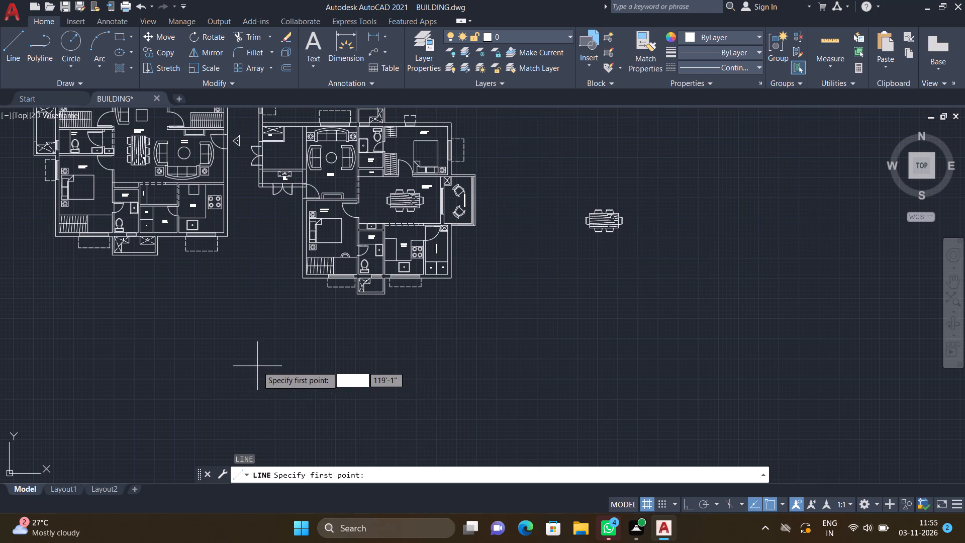
scroll(235, 220, "up", 3)
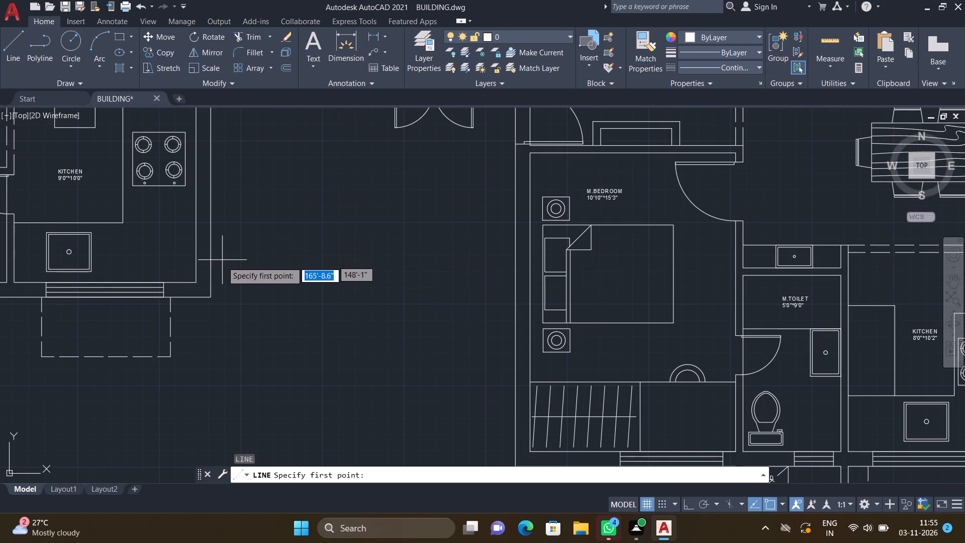
scroll(211, 288, "up", 2)
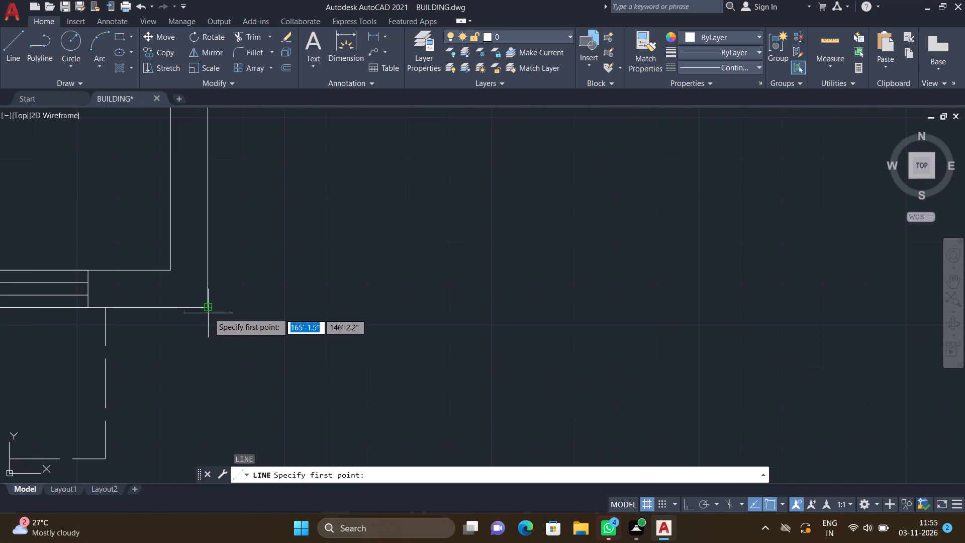
left_click(207, 307)
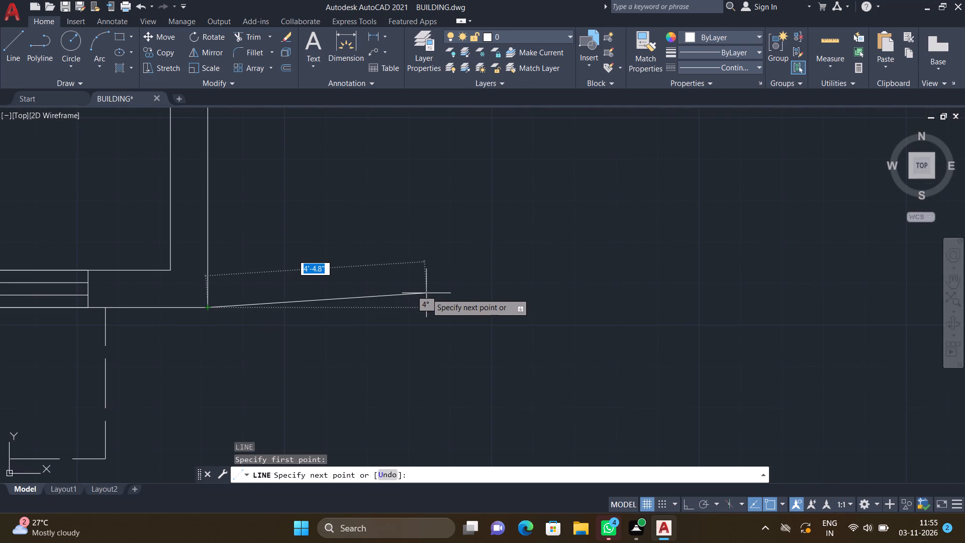
key("F8")
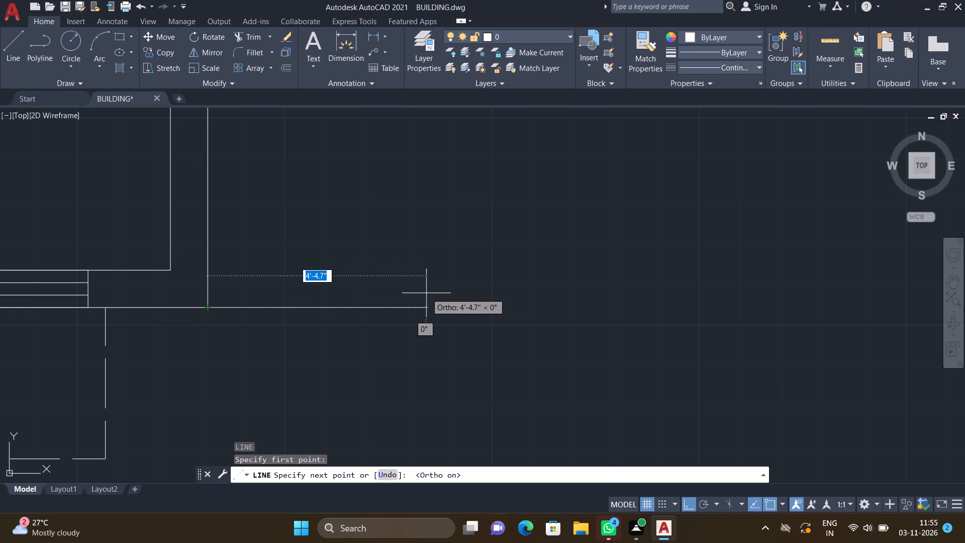
scroll(426, 297, "down", 4)
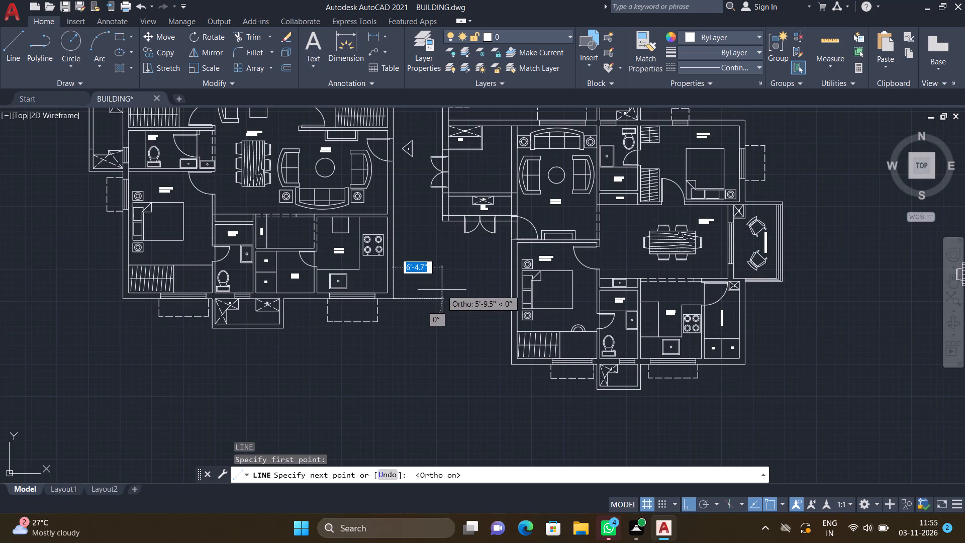
scroll(459, 251, "up", 2)
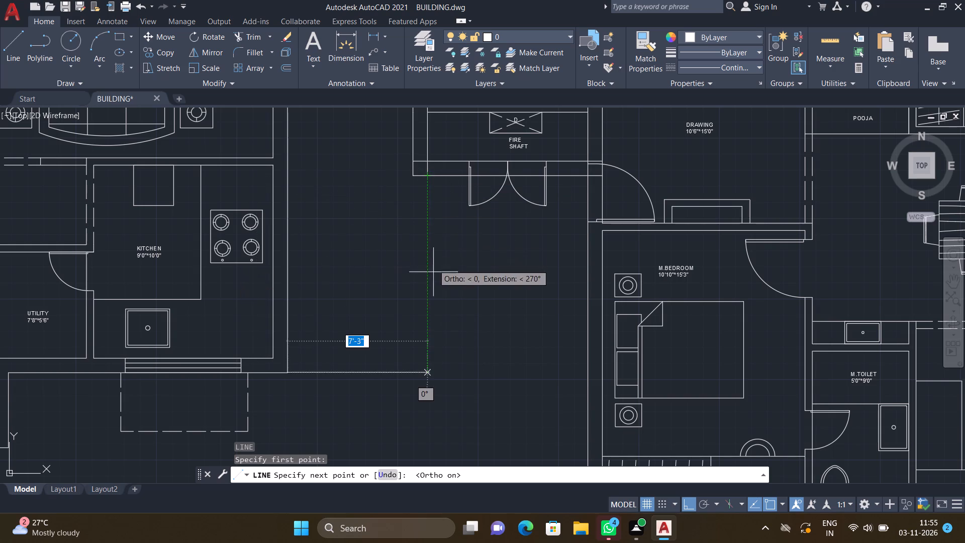
left_click(427, 373)
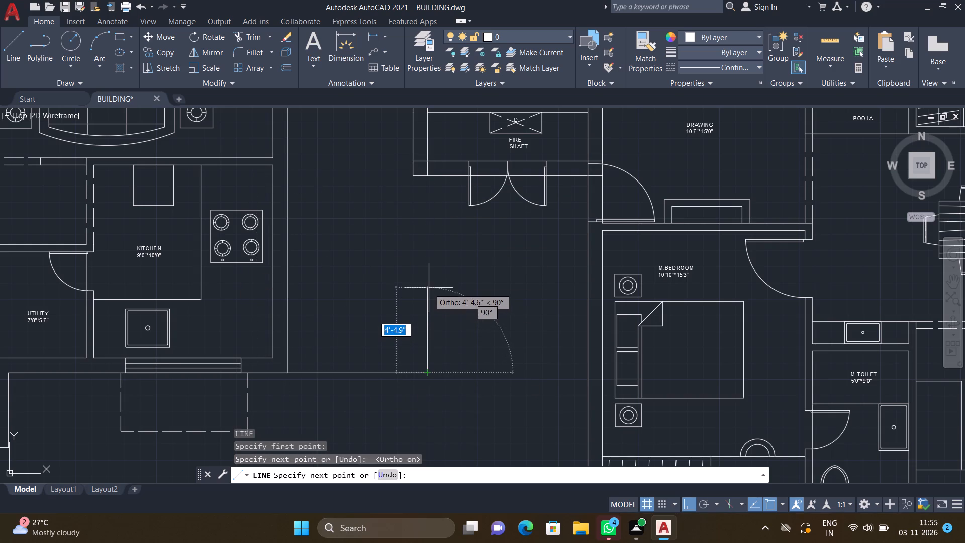
left_click(429, 291)
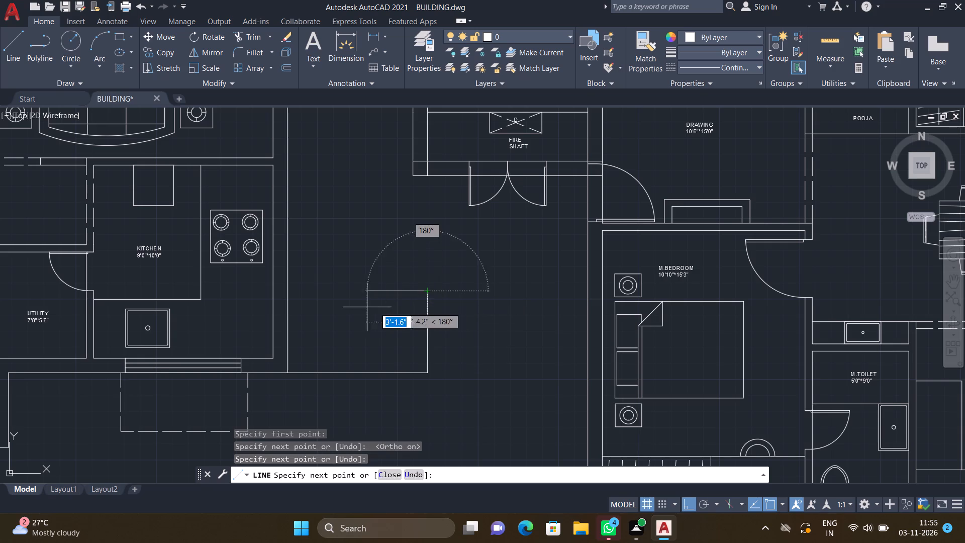
scroll(307, 306, "up", 2)
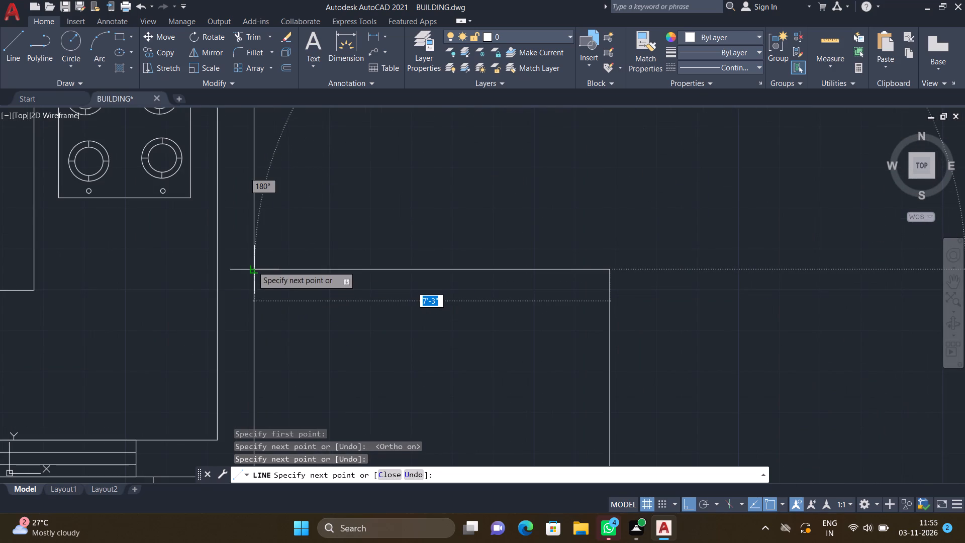
left_click(252, 266)
key("Return")
Offset the new outline's upper, outer side and lower lines 9" inward to form its walls.
scroll(257, 305, "down", 4)
scroll(258, 334, "up", 3)
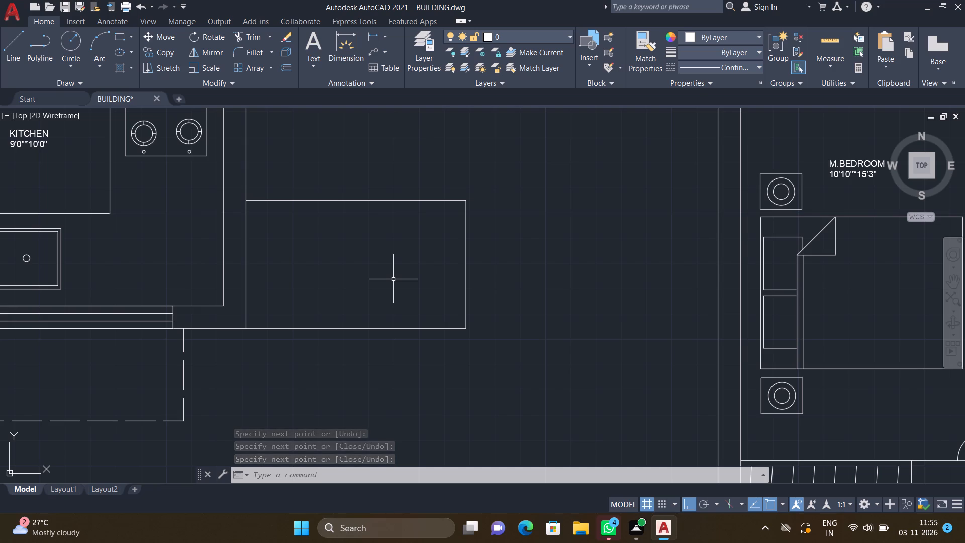
key("o")
key("Return")
type("9\"")
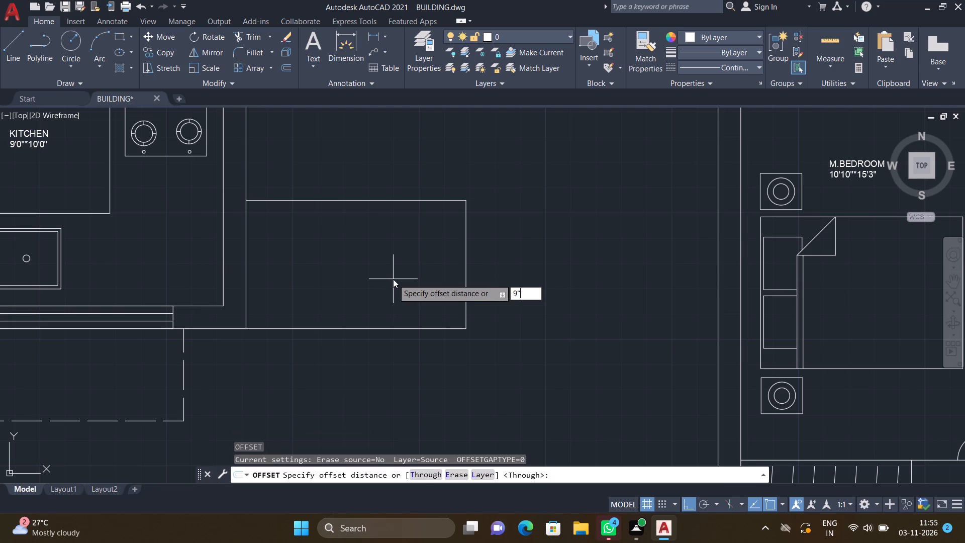
key("Return")
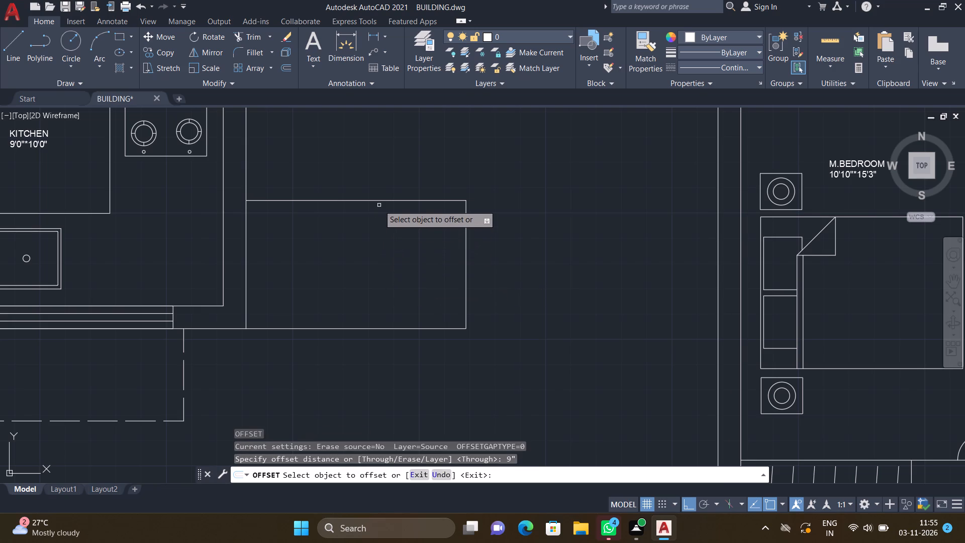
left_click(387, 201)
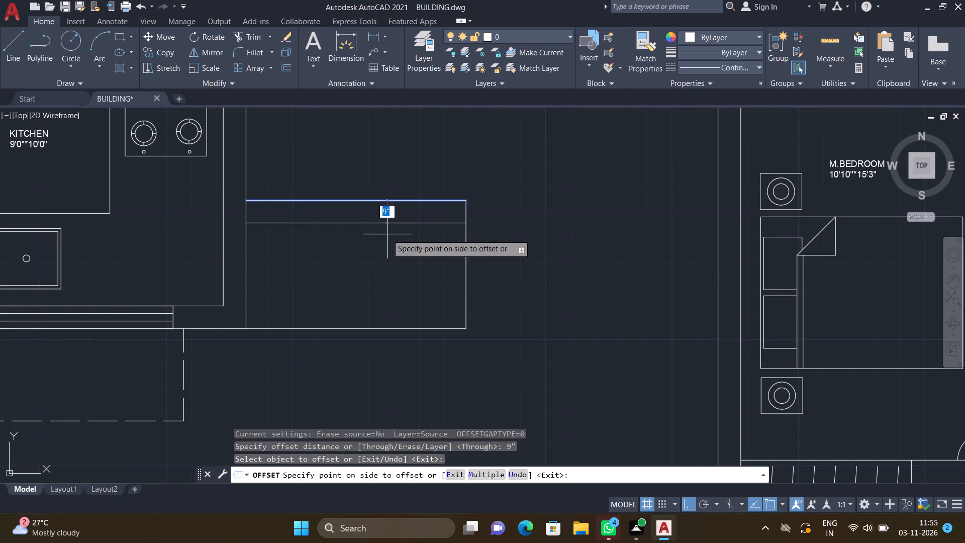
left_click(387, 234)
left_click(467, 282)
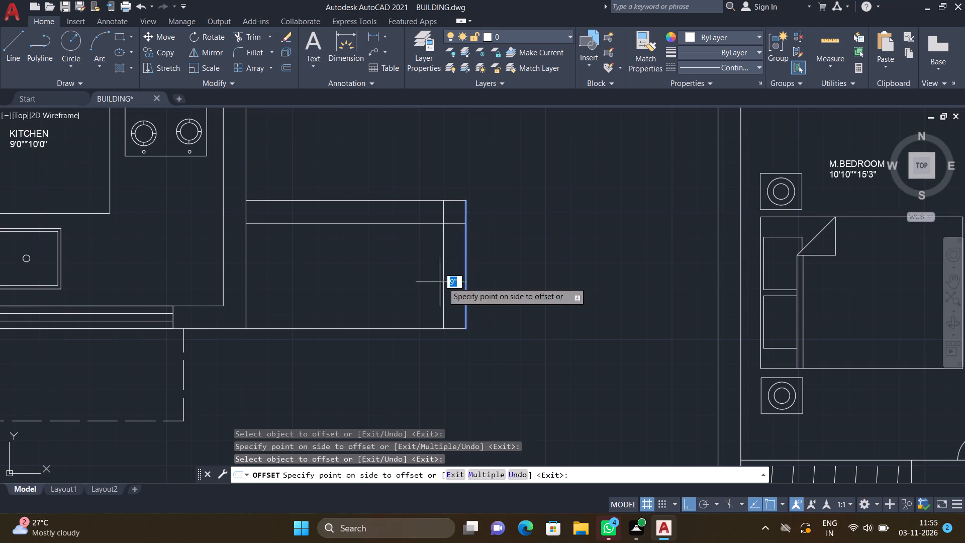
left_click(430, 280)
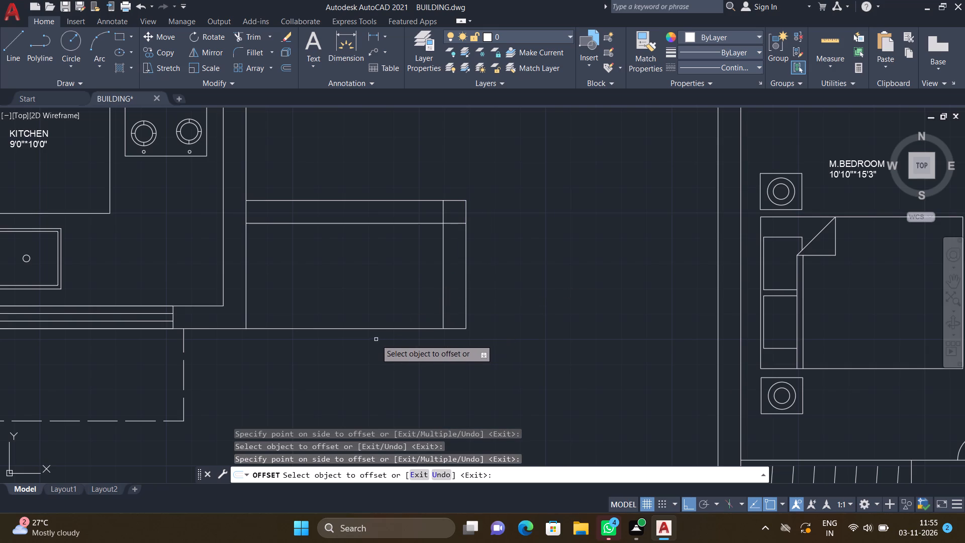
left_click(373, 327)
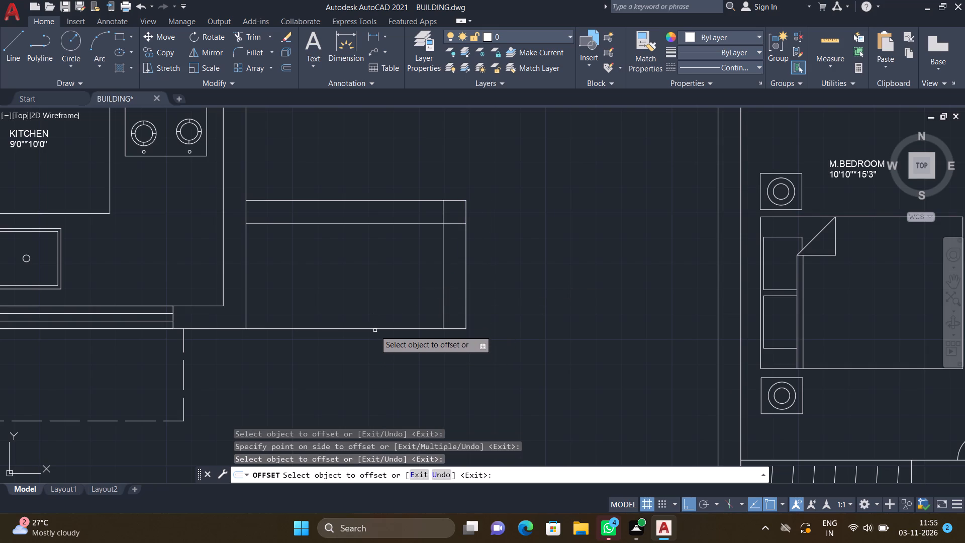
left_click(375, 328)
left_click(379, 300)
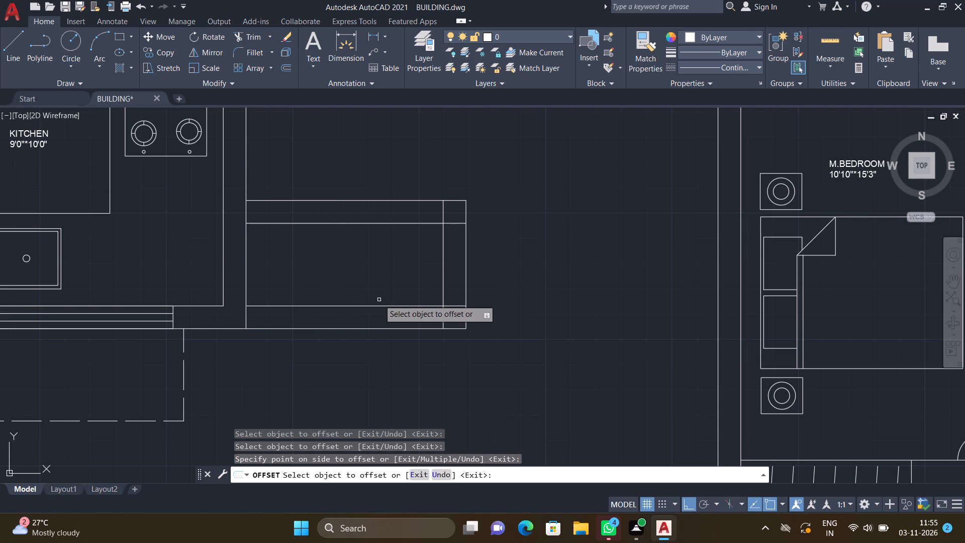
key("Return")
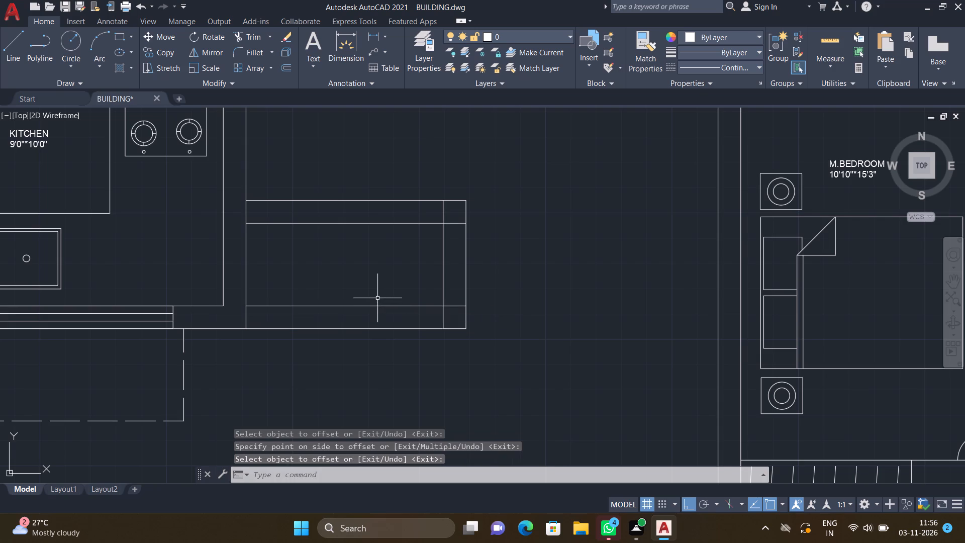
Trim the overlapping line ends at the new enclosure's inner corners and the kitchen wall line where the 9" walls join it.
type("TR")
key("Return")
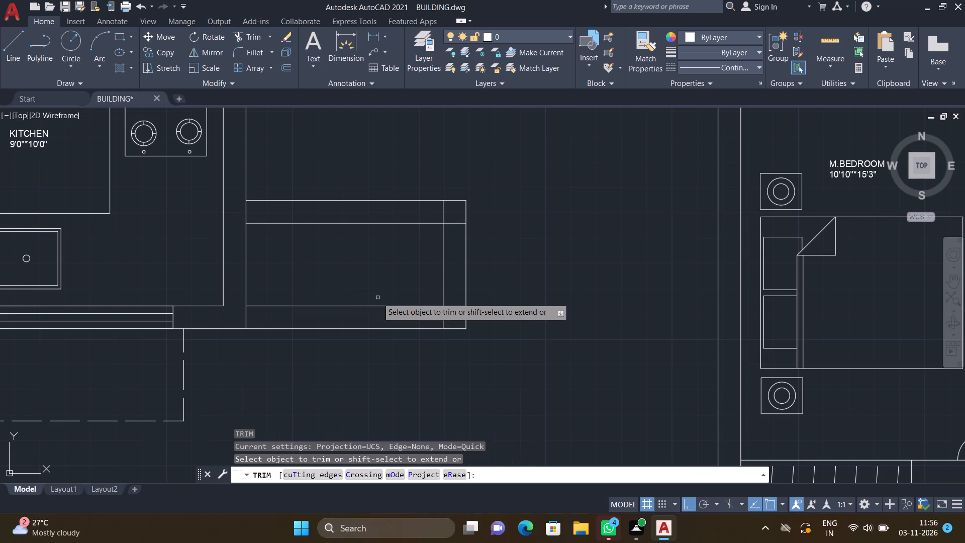
scroll(448, 207, "up", 2)
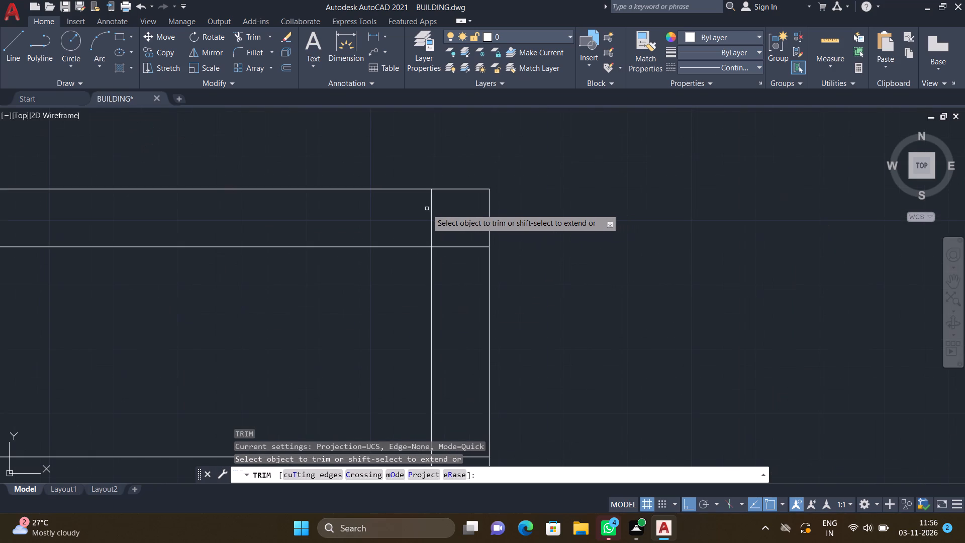
left_click(432, 211)
left_click(452, 247)
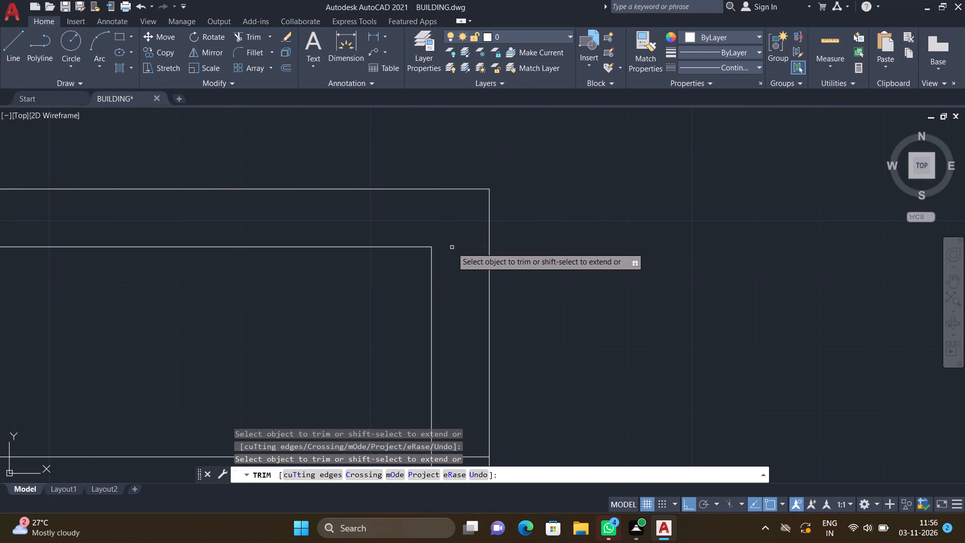
scroll(394, 259, "down", 4)
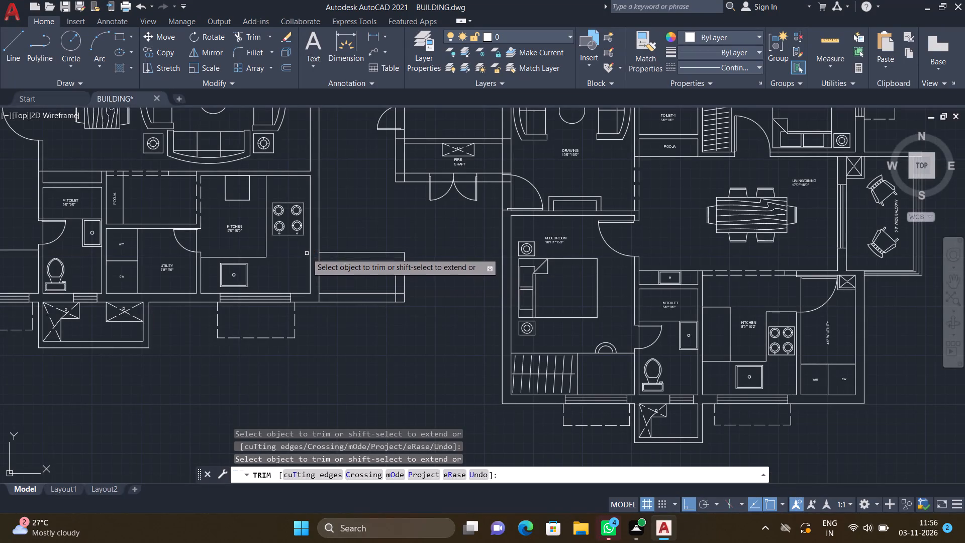
scroll(306, 252, "up", 4)
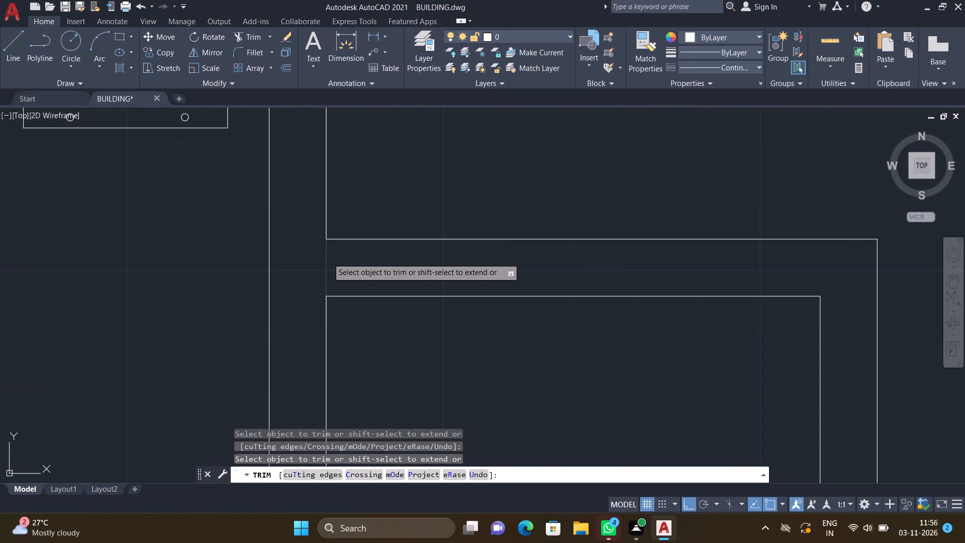
left_click(328, 258)
scroll(380, 264, "down", 4)
scroll(372, 301, "up", 3)
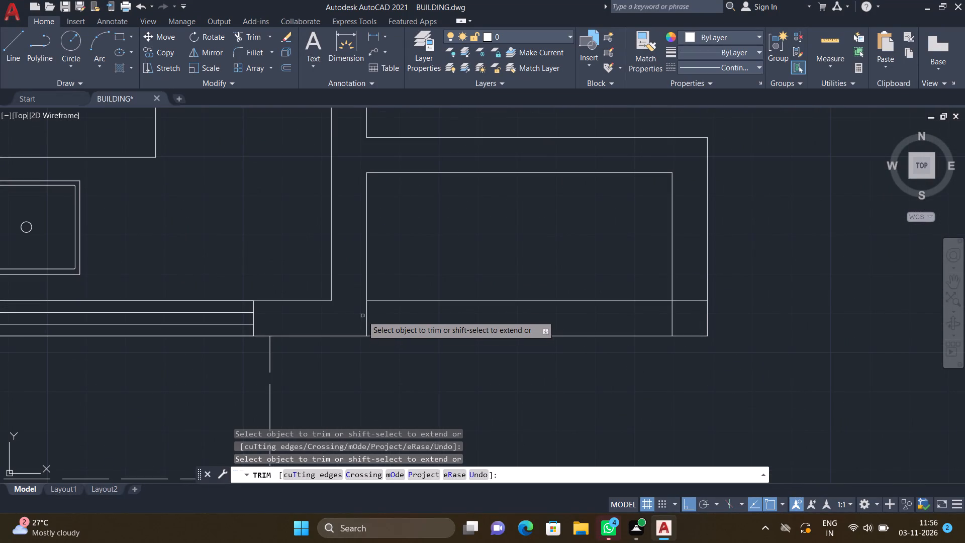
scroll(364, 319, "up", 2)
left_click(367, 316)
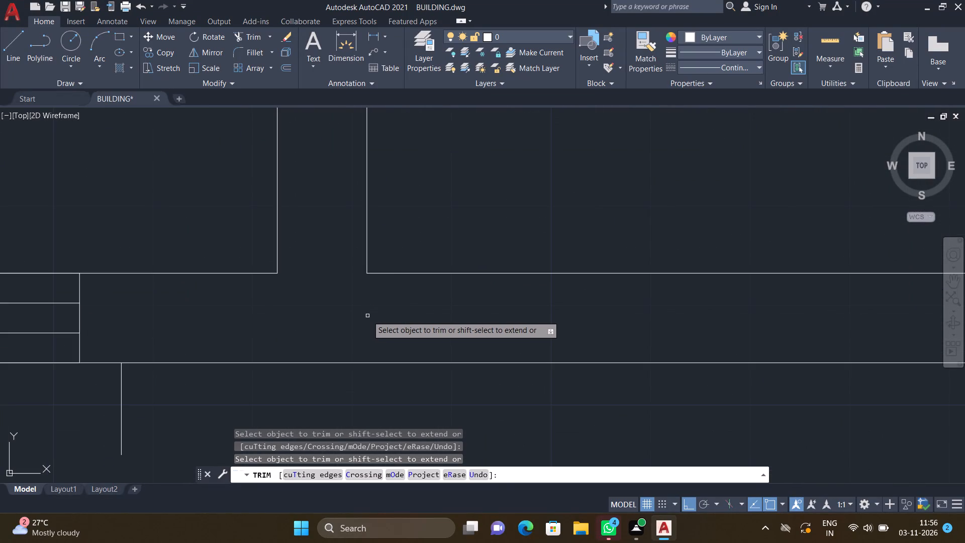
scroll(413, 321, "down", 3)
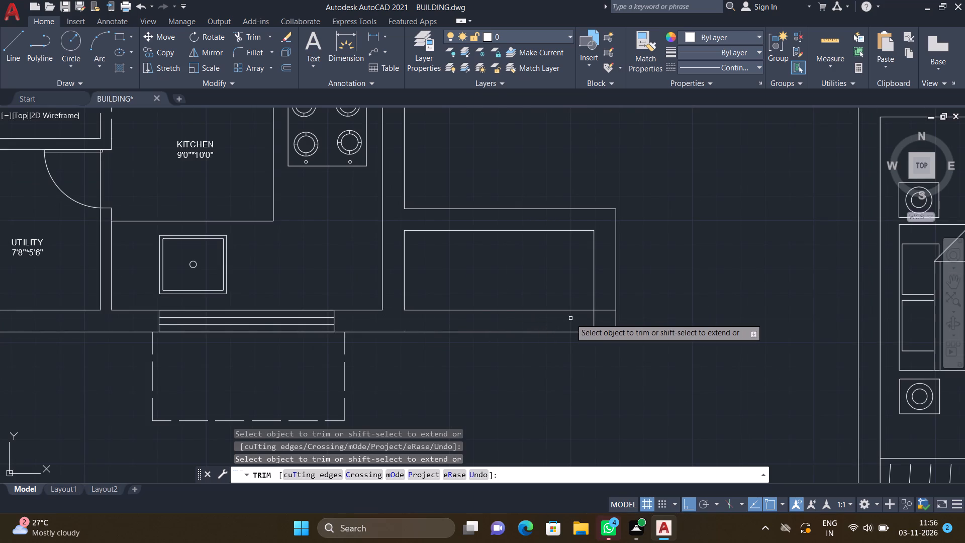
scroll(593, 312, "up", 2)
left_click(600, 308)
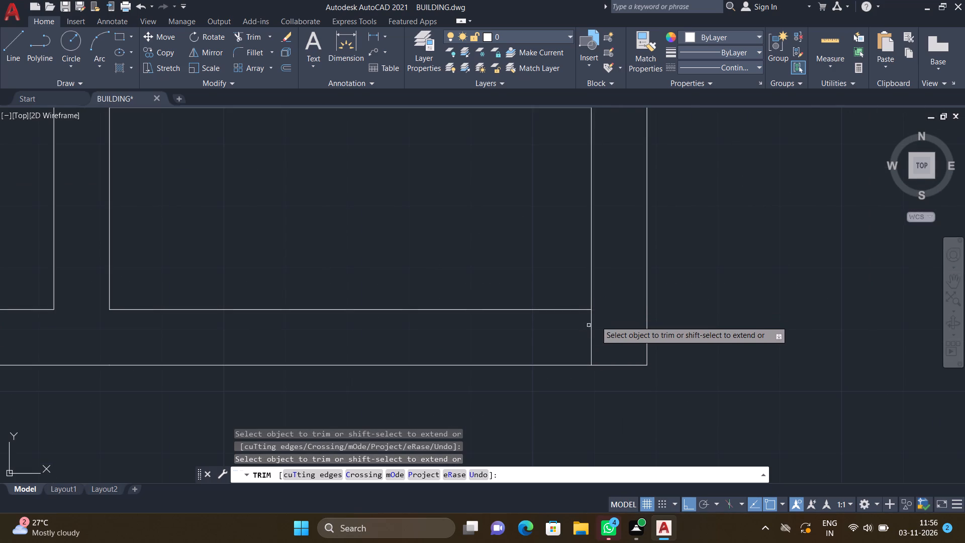
left_click(591, 325)
key("Return")
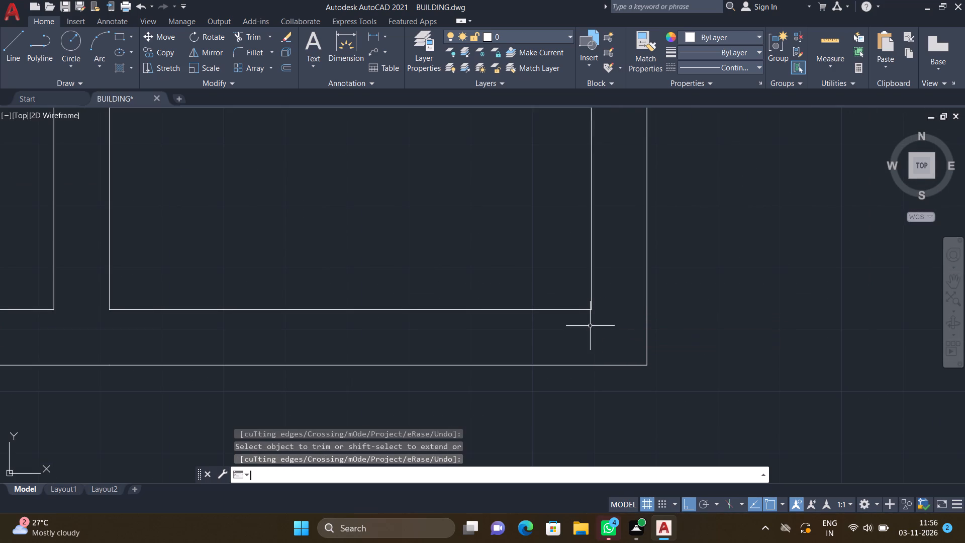
Draw two short diagonals, about 2'-3" and 2'-4" long, inward from the new enclosure's two kitchen-side inner corners, with Ortho off.
scroll(587, 317, "down", 4)
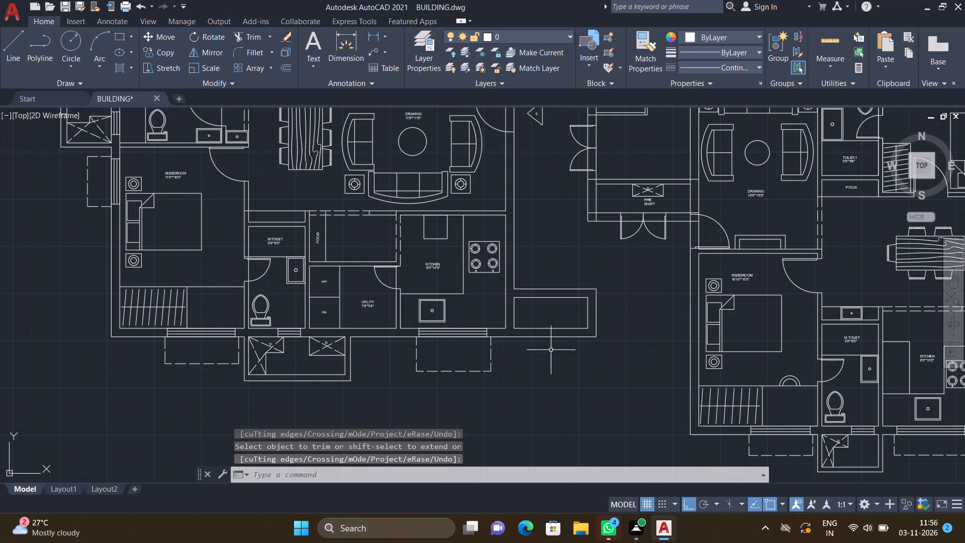
scroll(545, 324, "up", 3)
key("l")
key("Return")
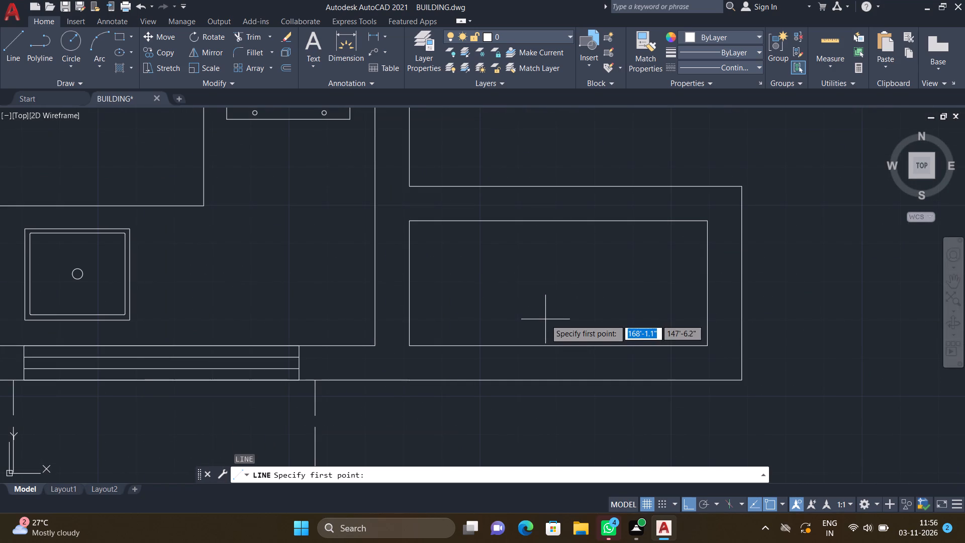
scroll(413, 239, "up", 2)
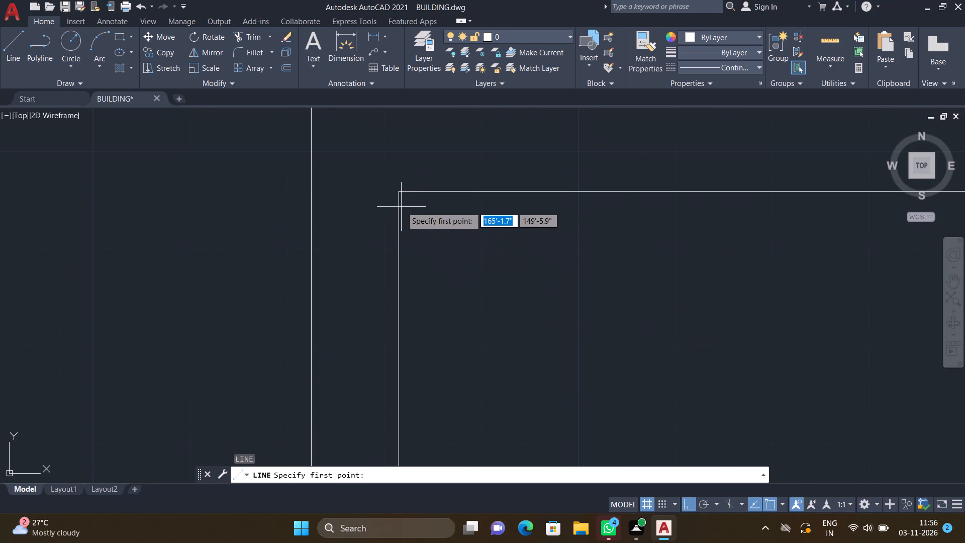
left_click(399, 191)
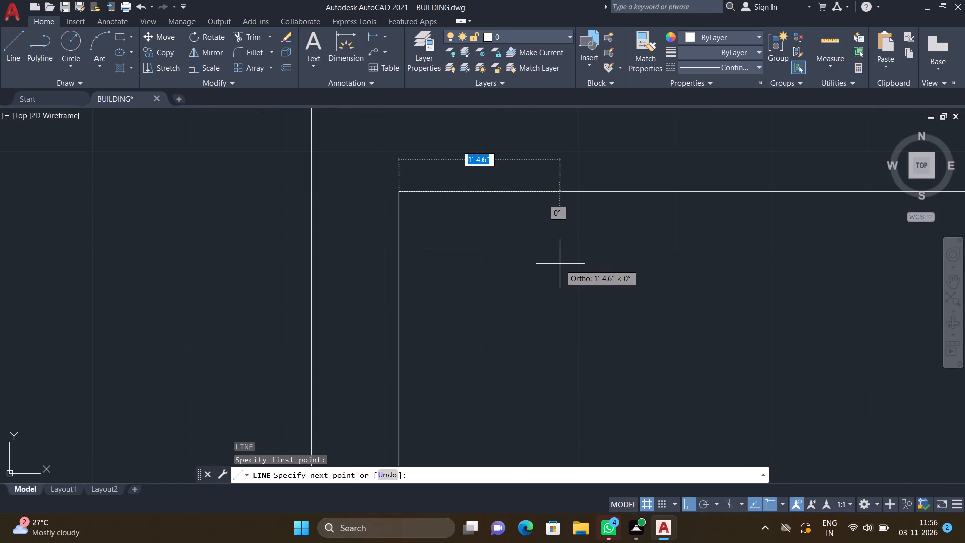
key("F8")
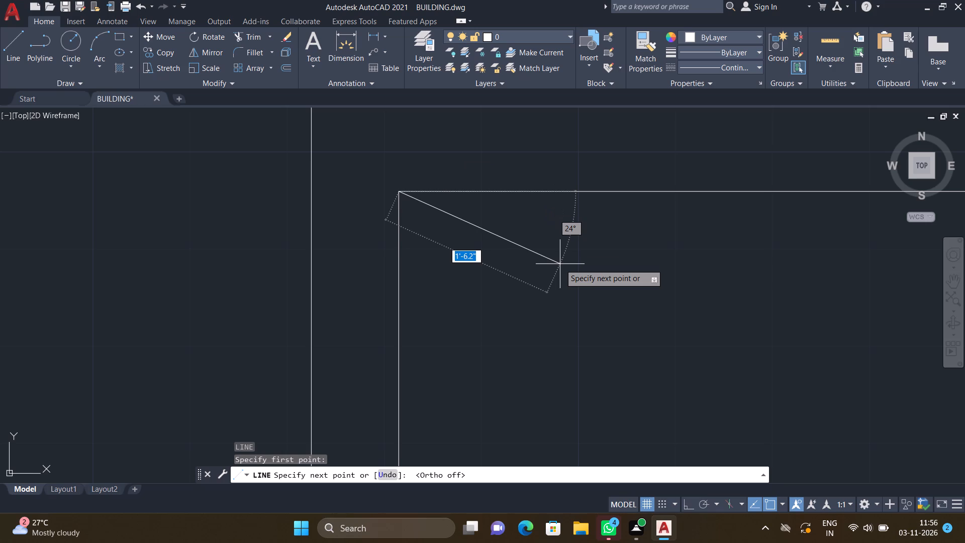
scroll(564, 278, "down", 2)
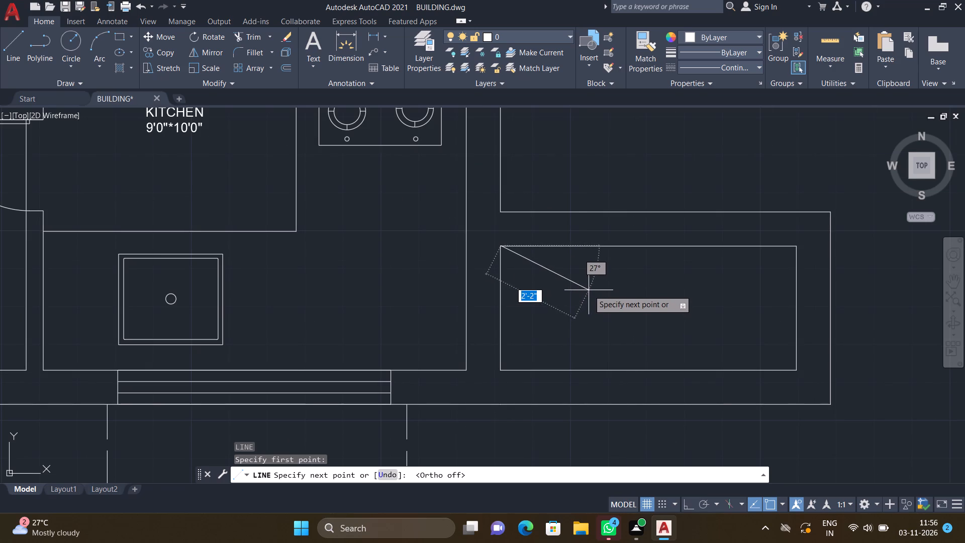
left_click(593, 294)
key("Return")
key("l")
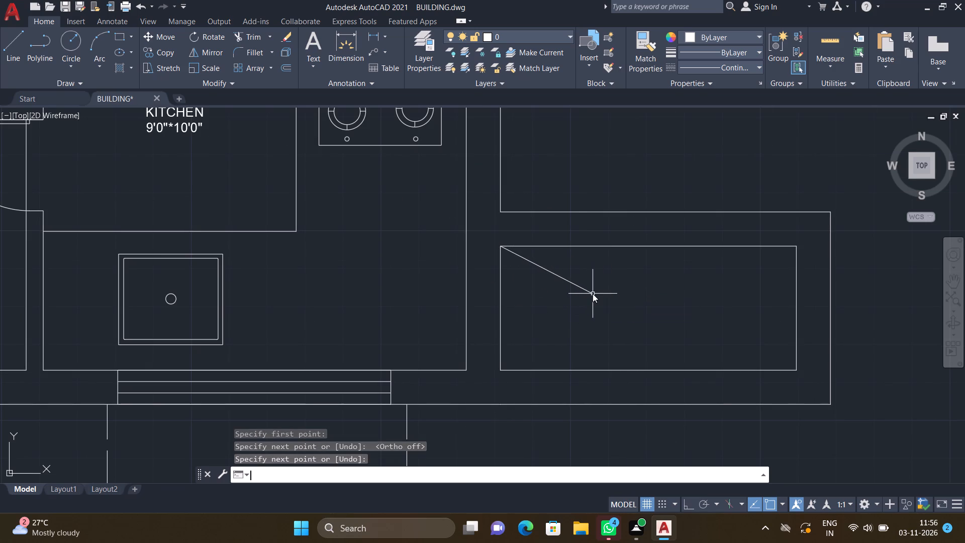
key("Return")
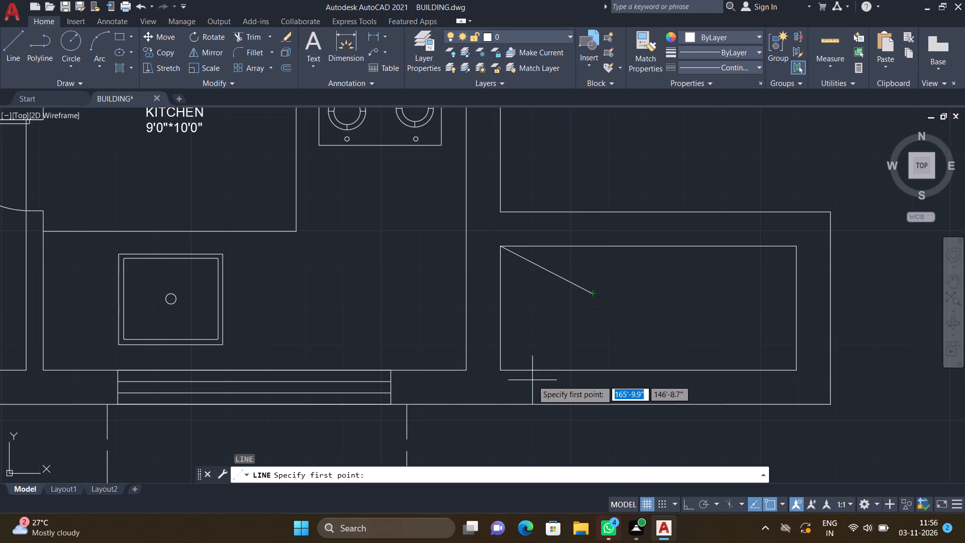
scroll(502, 377, "up", 2)
left_click(493, 361)
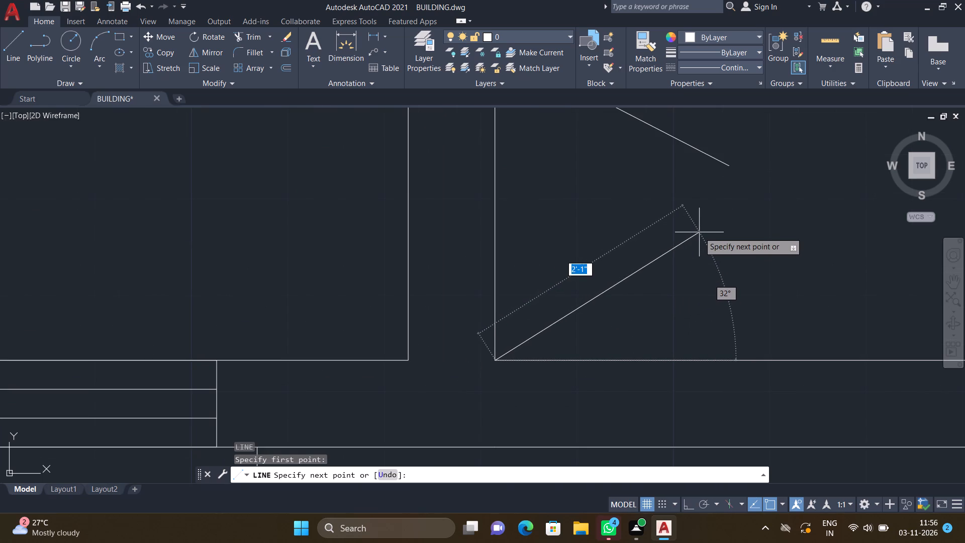
left_click(723, 219)
key("Return")
Draw two matching diagonals, about 1'-11" and 2'-1" long, inward from the enclosure's upper and lower outer-side inner corners.
scroll(720, 224, "down", 4)
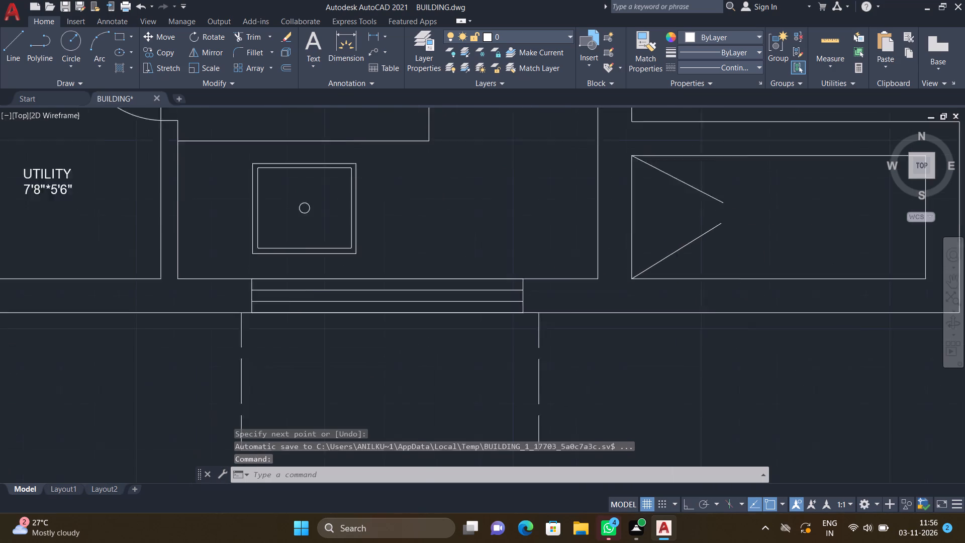
scroll(801, 212, "up", 3)
key("l")
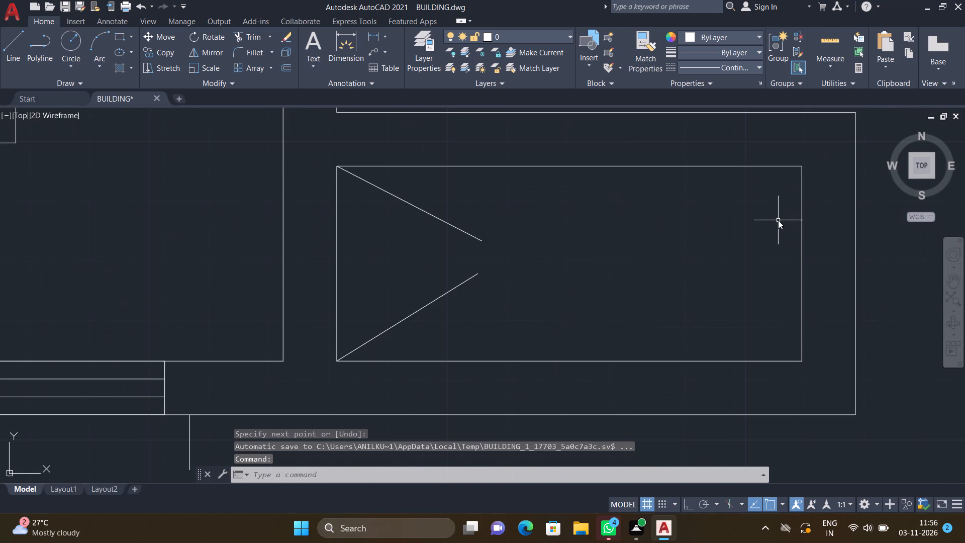
key("Return")
scroll(803, 171, "up", 2)
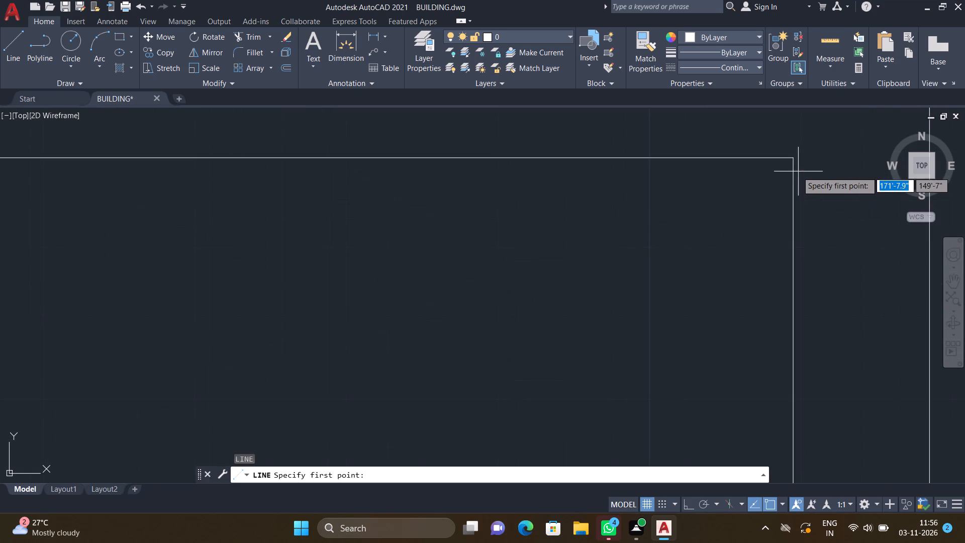
left_click(793, 160)
scroll(708, 289, "down", 2)
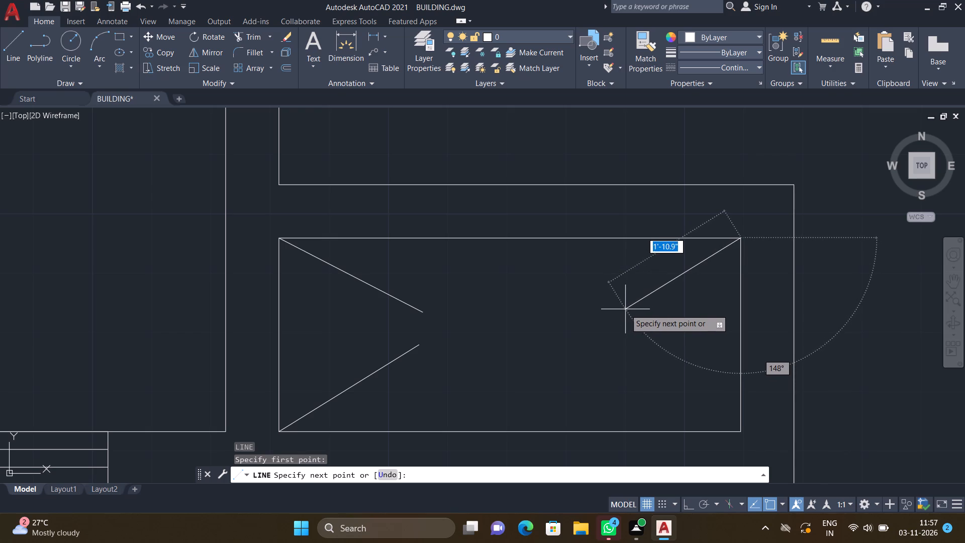
left_click(625, 310)
key("Return")
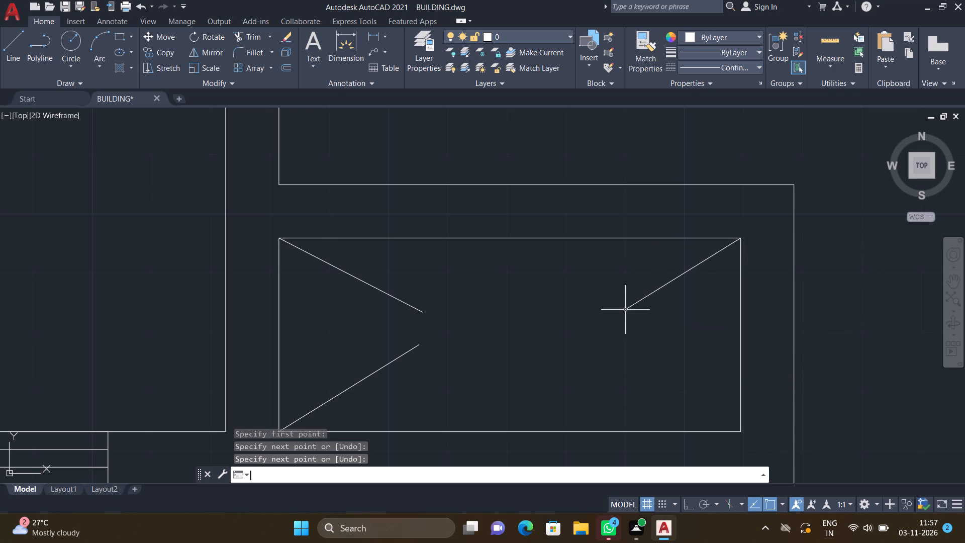
key("l")
key("Return")
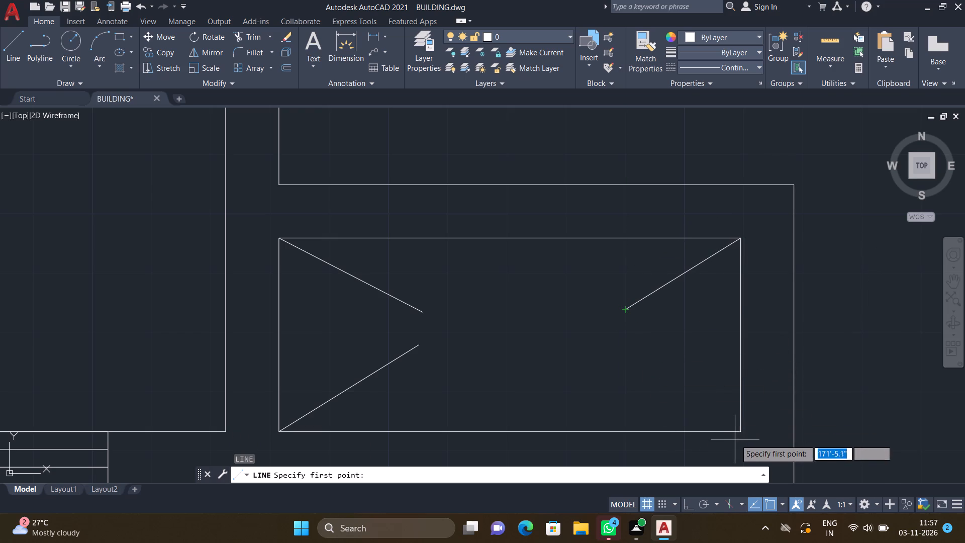
left_click(741, 432)
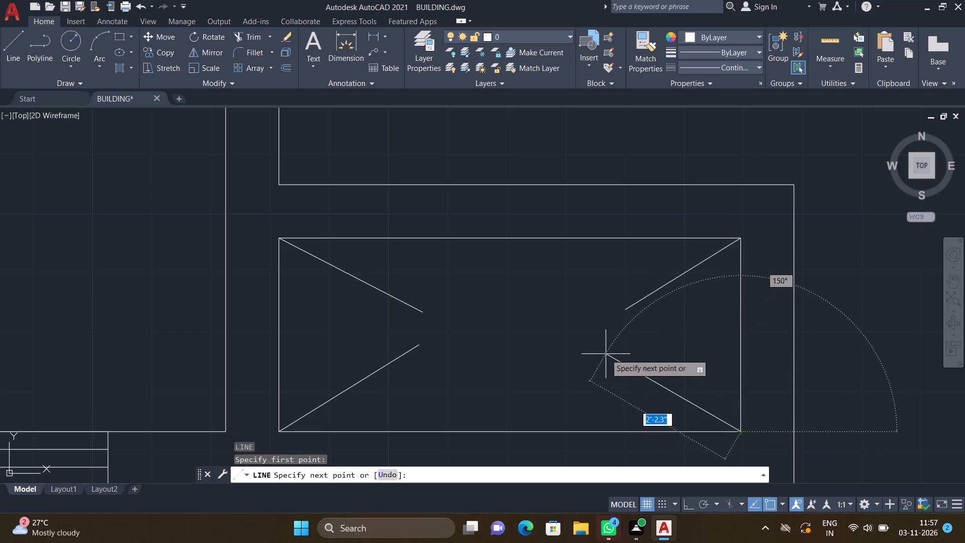
scroll(619, 349, "up", 1)
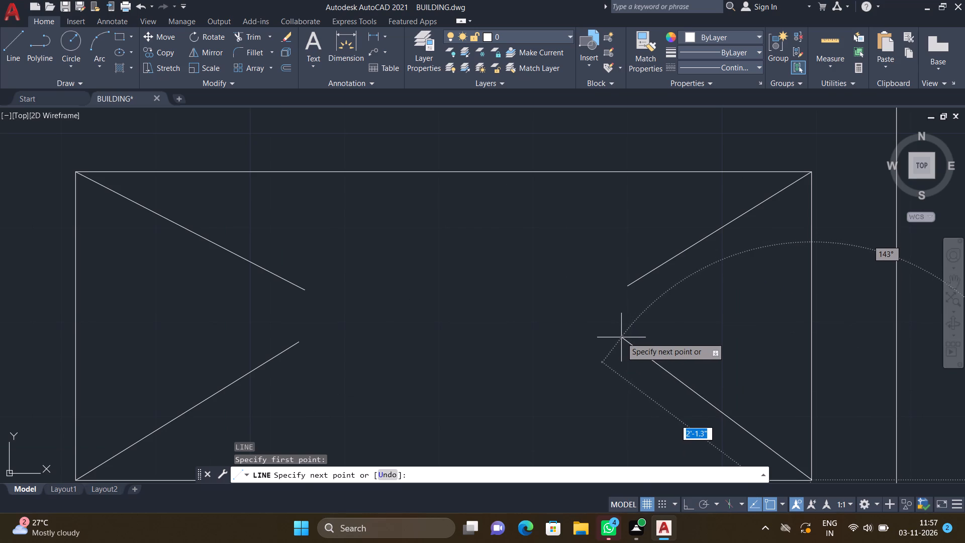
left_click(619, 337)
key("Return")
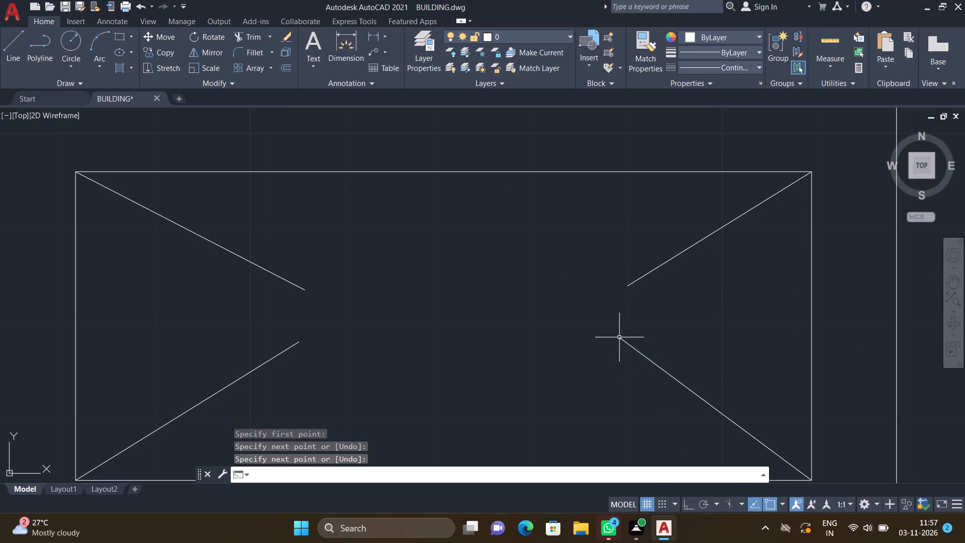
Add the multiline text label "STP EXHAUST" over "AIR SHAFT" in the middle of the enclosure, between the diagonals.
scroll(564, 359, "down", 2)
scroll(487, 347, "up", 2)
type("MT")
key("Return")
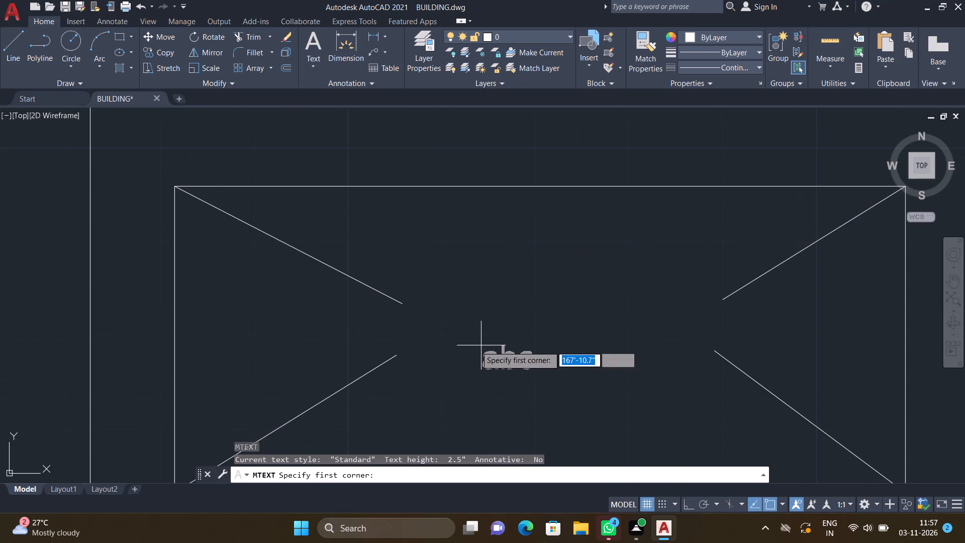
left_click_drag(414, 297, 418, 304)
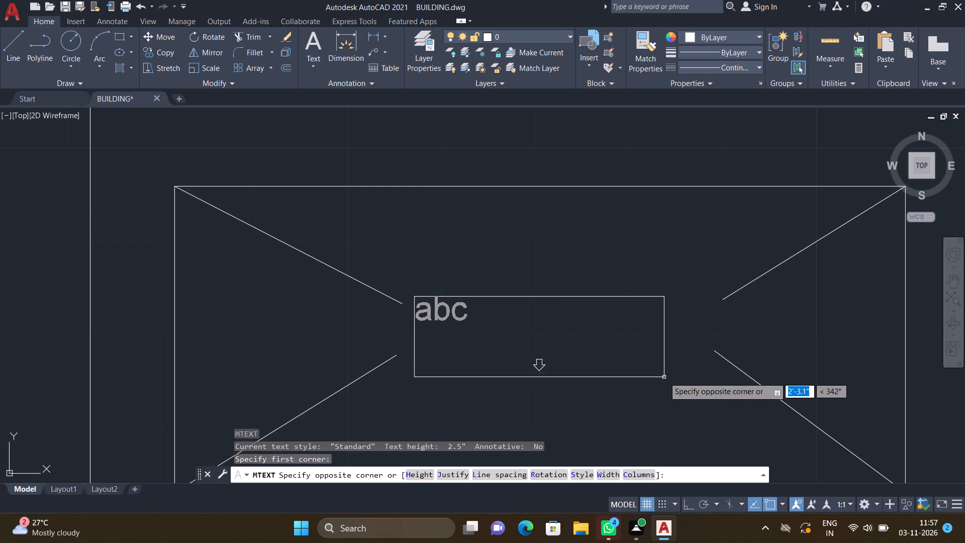
left_click(691, 385)
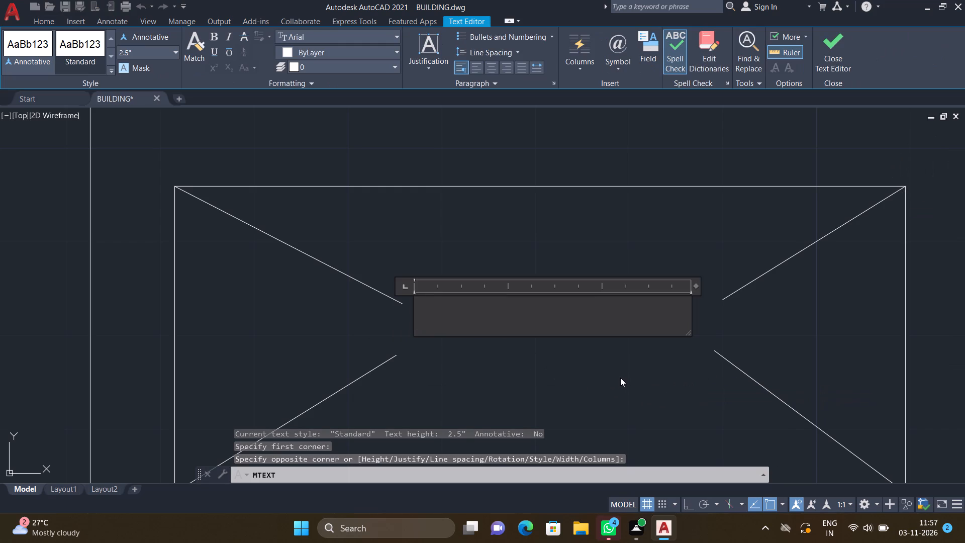
type("STP")
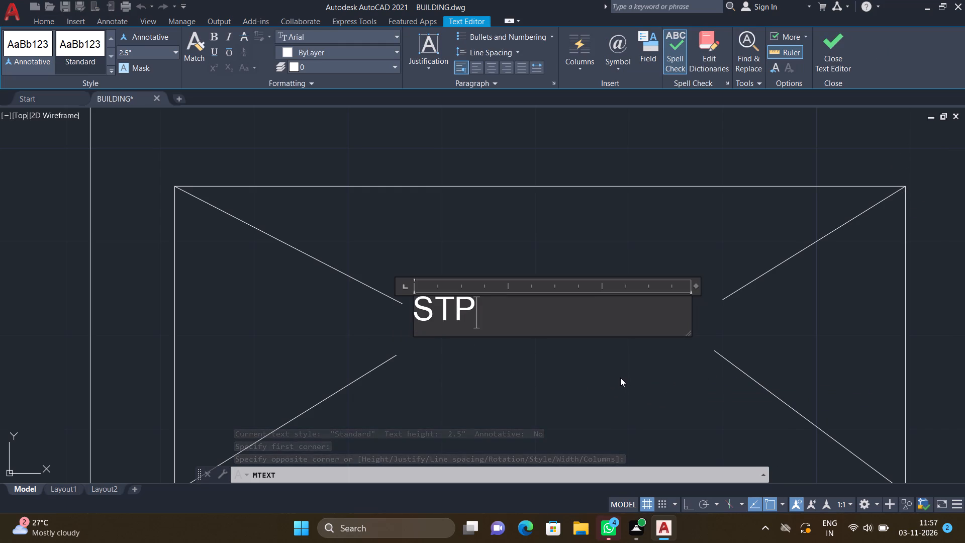
key("space")
type("EX")
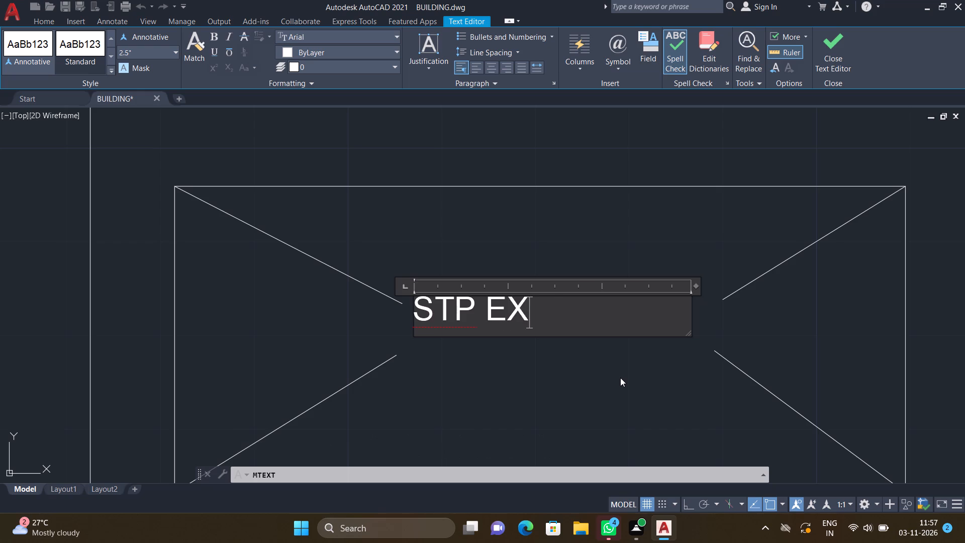
type("HA")
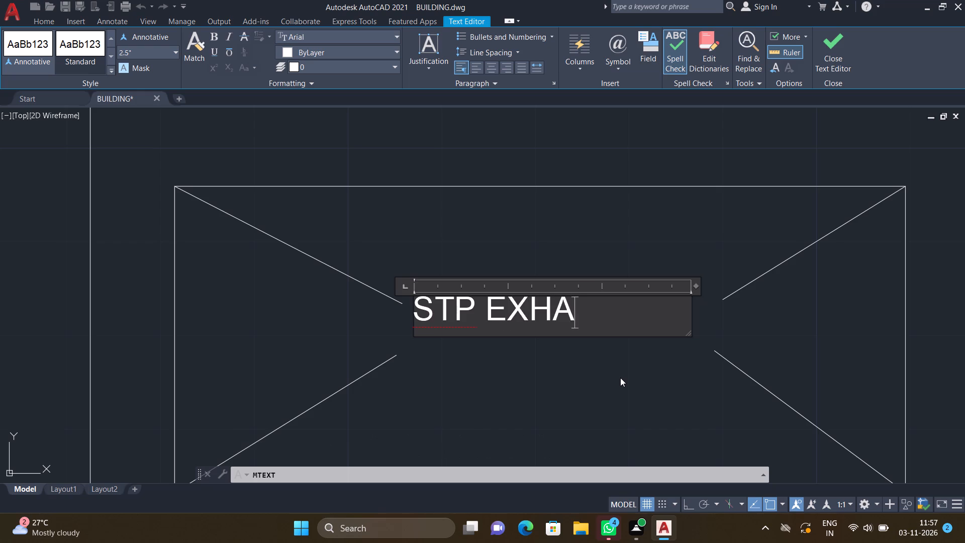
key("BackSpace")
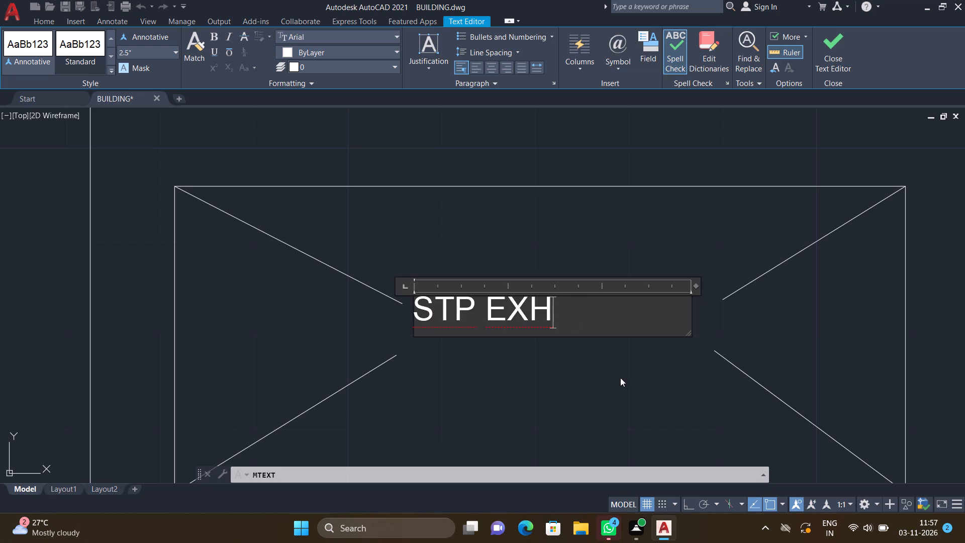
key("a")
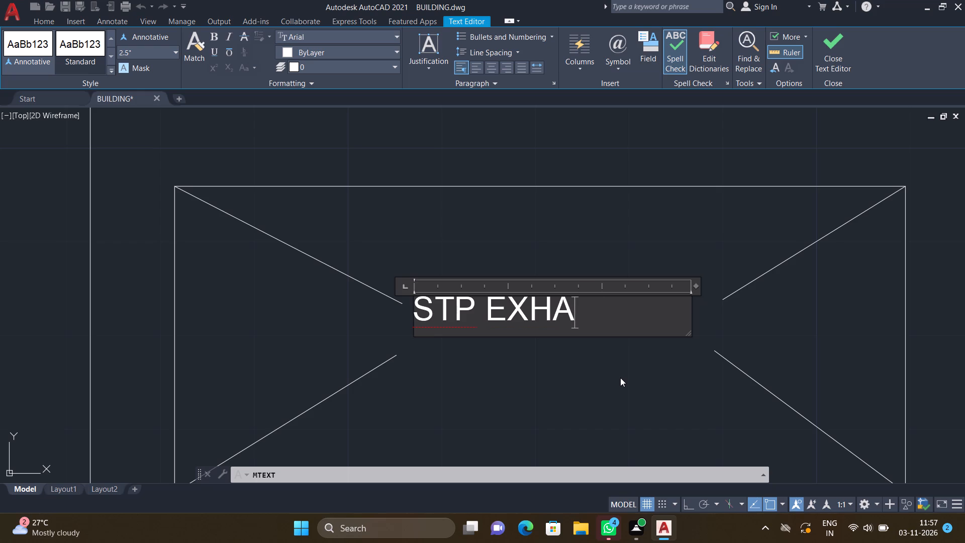
type("UST")
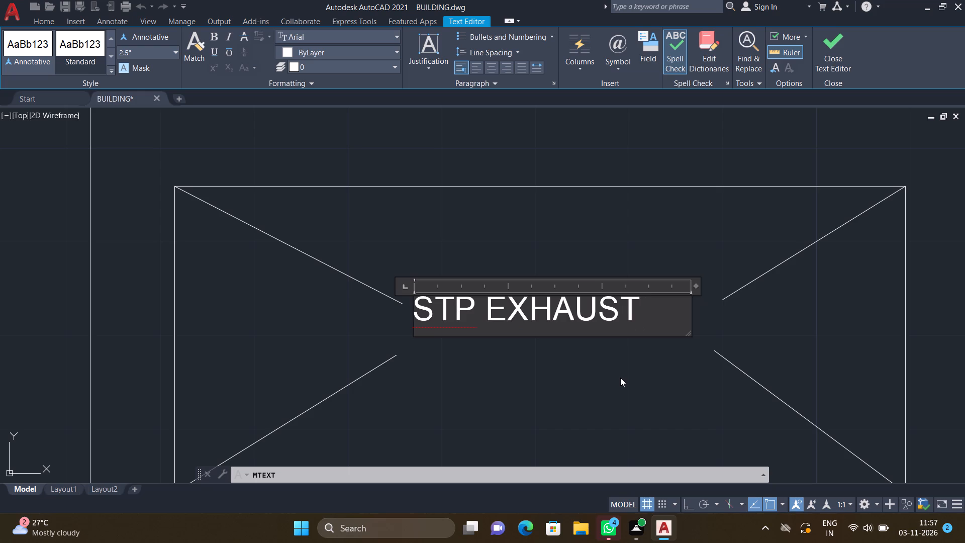
key("Return")
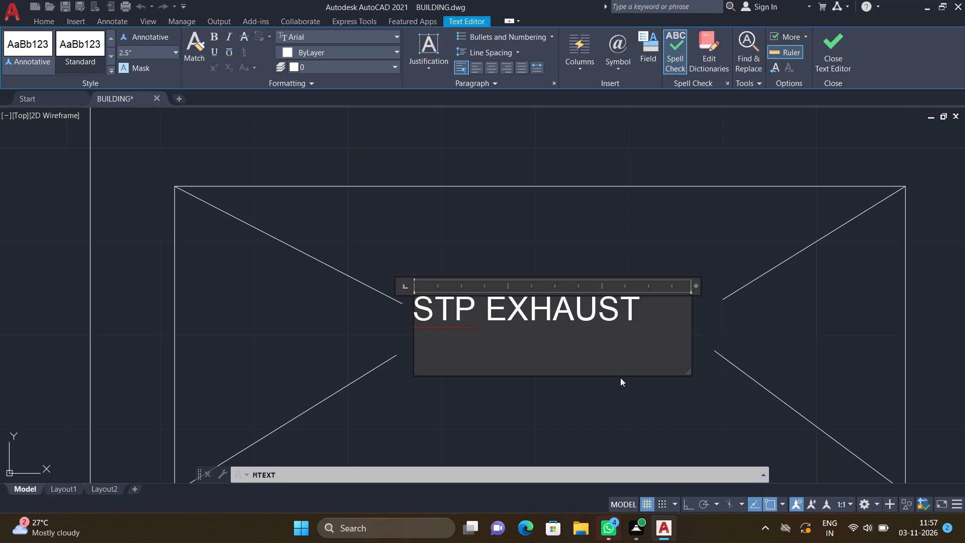
type("AIR")
key("space")
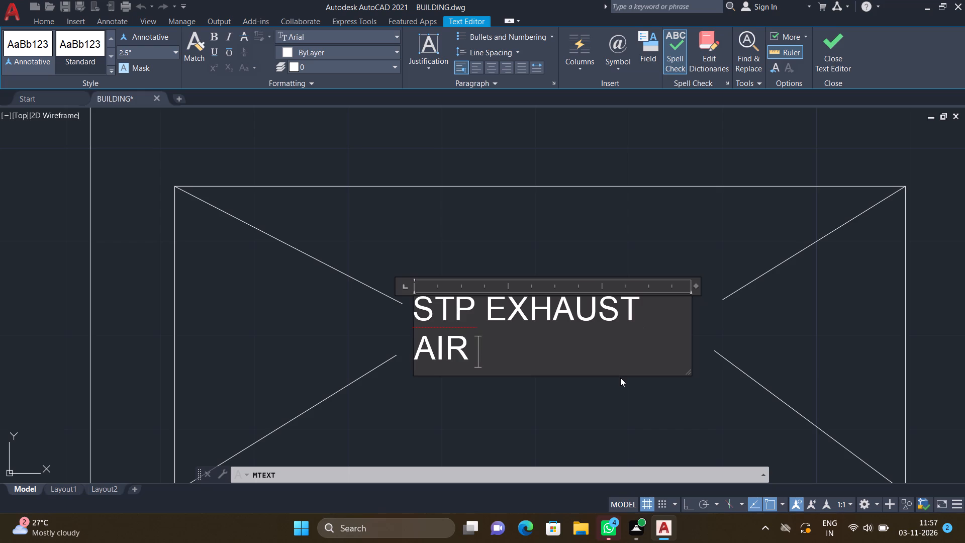
type("SHAFT")
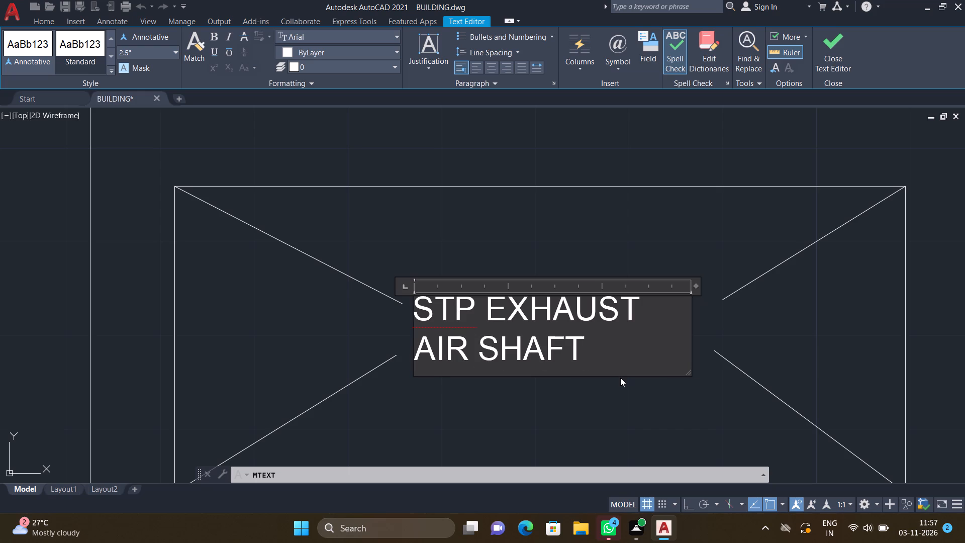
key("Return")
key("Escape")
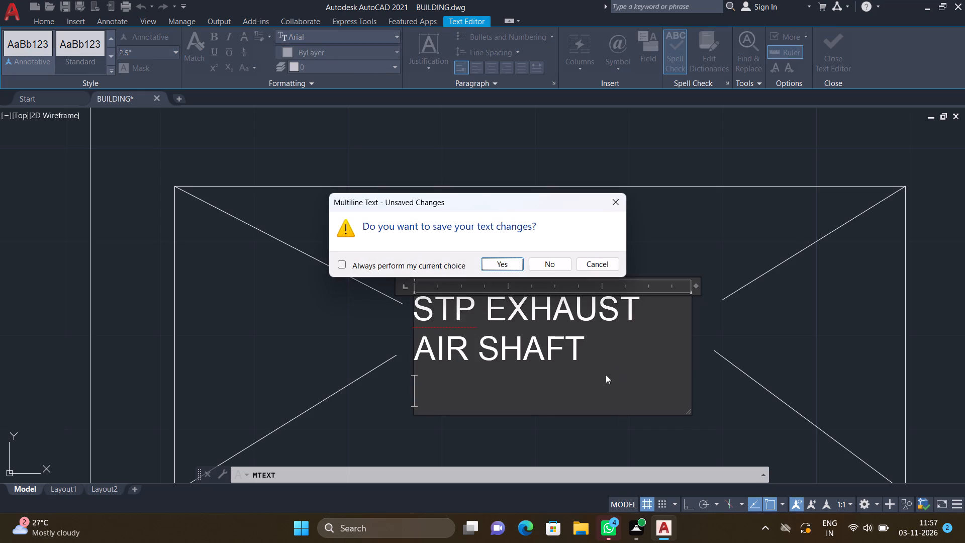
left_click(500, 262)
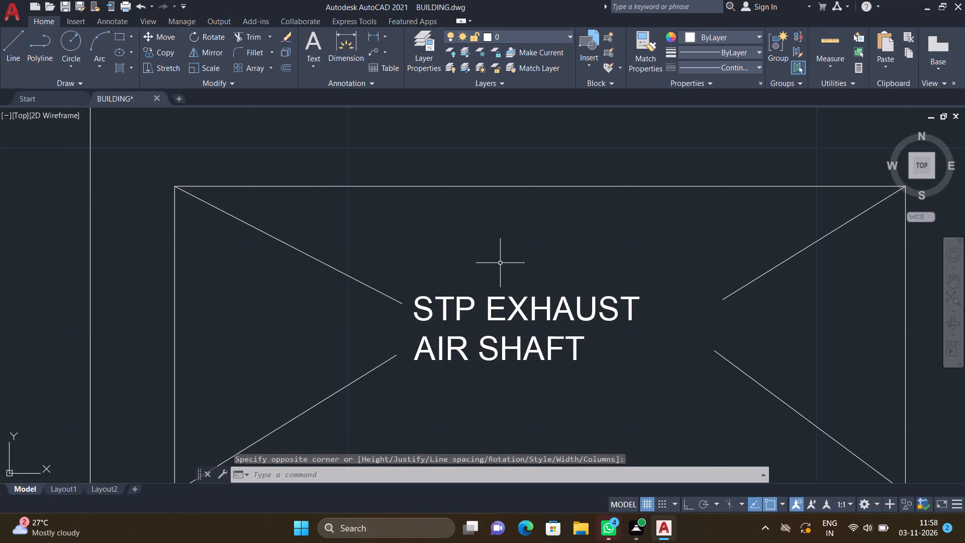
With Ortho on, draw a vertical line about 22' long downward from the kitchen's outer wall, between the dashed window projection and the STP shaft.
scroll(500, 263, "down", 2)
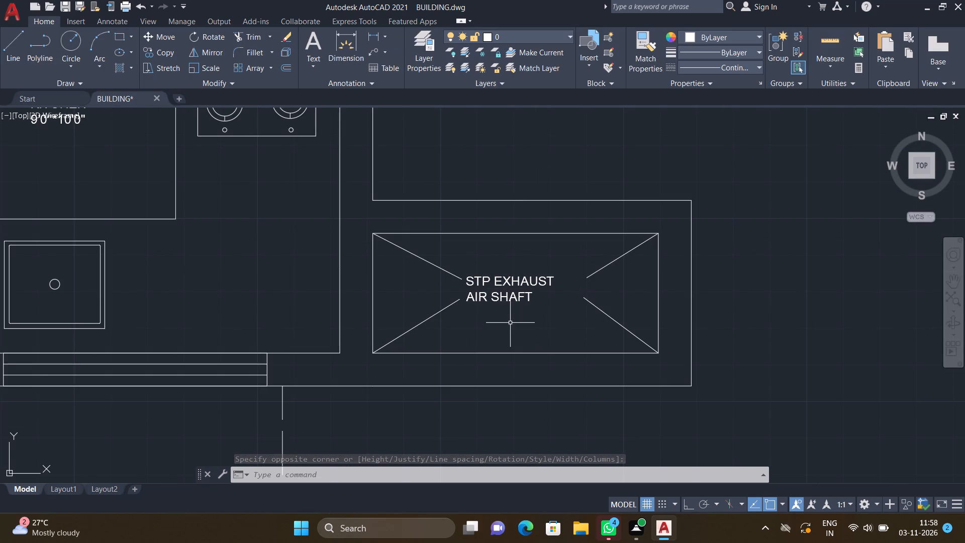
scroll(509, 322, "down", 5)
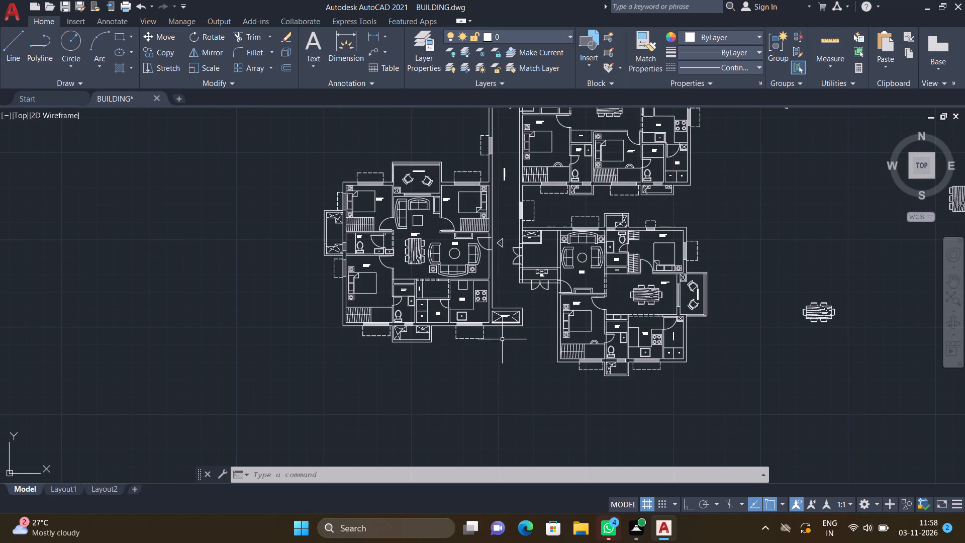
scroll(480, 374, "up", 2)
key("l")
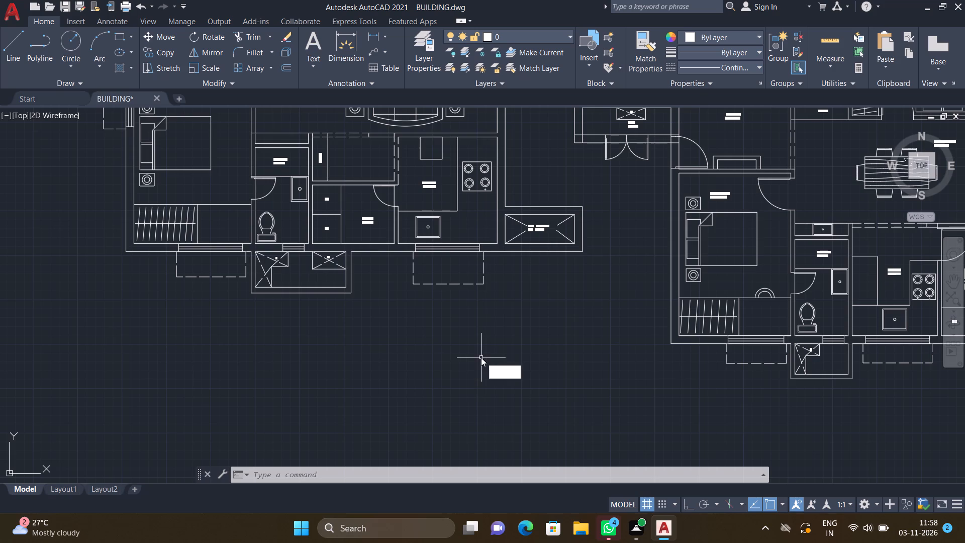
key("Return")
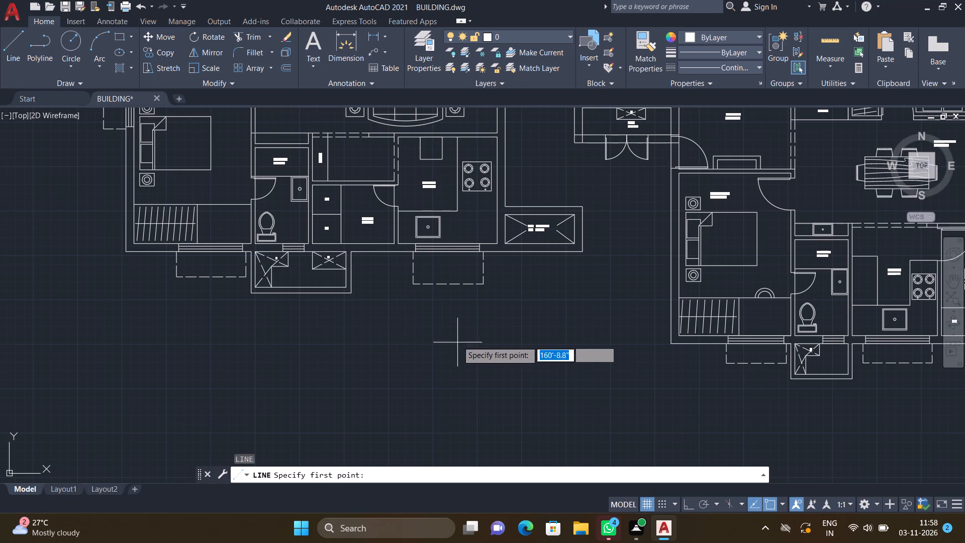
scroll(510, 261, "up", 3)
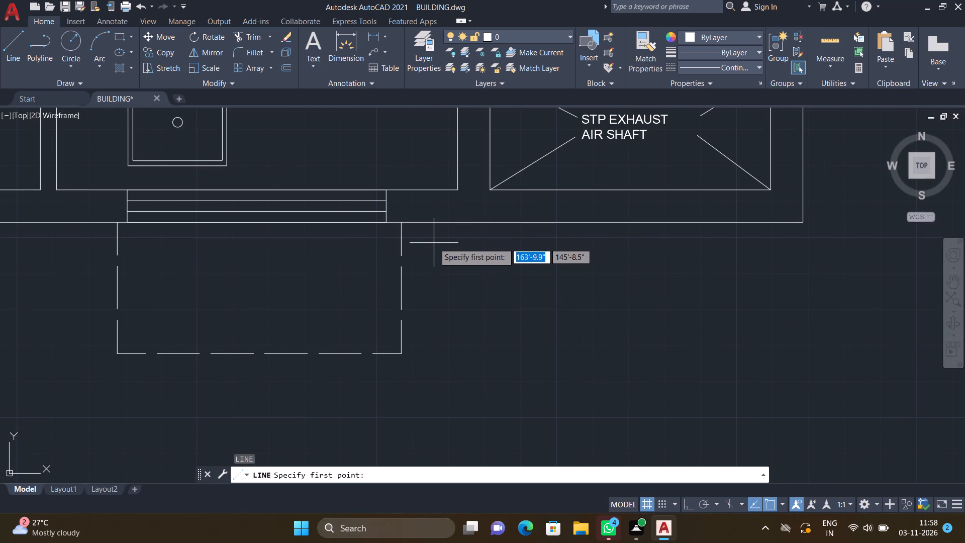
scroll(434, 243, "up", 2)
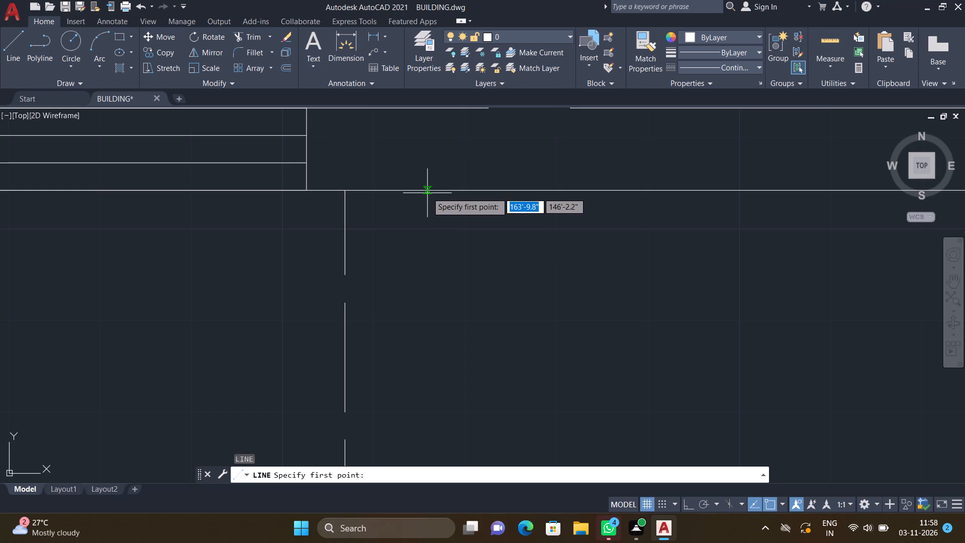
left_click(426, 191)
scroll(426, 332, "down", 5)
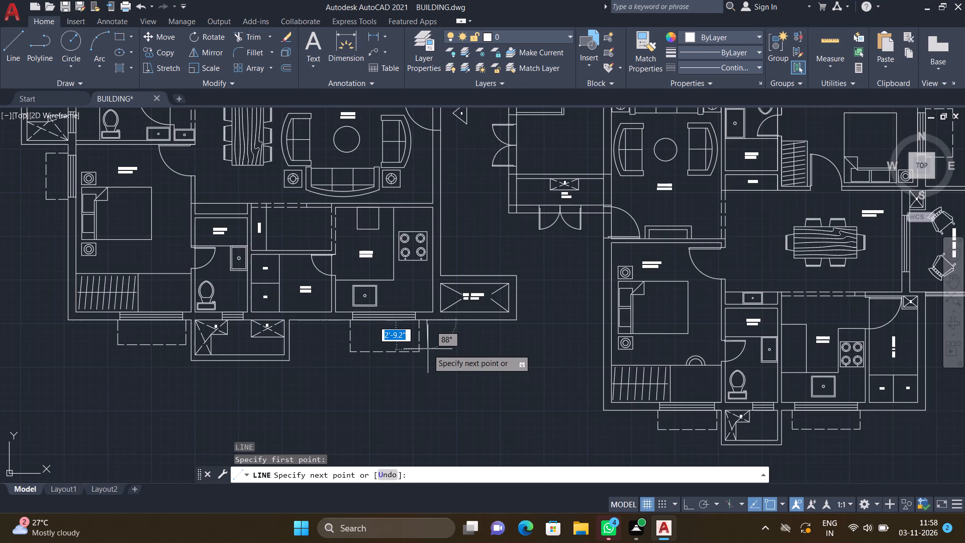
key("F8")
scroll(430, 349, "down", 3)
scroll(424, 414, "up", 1)
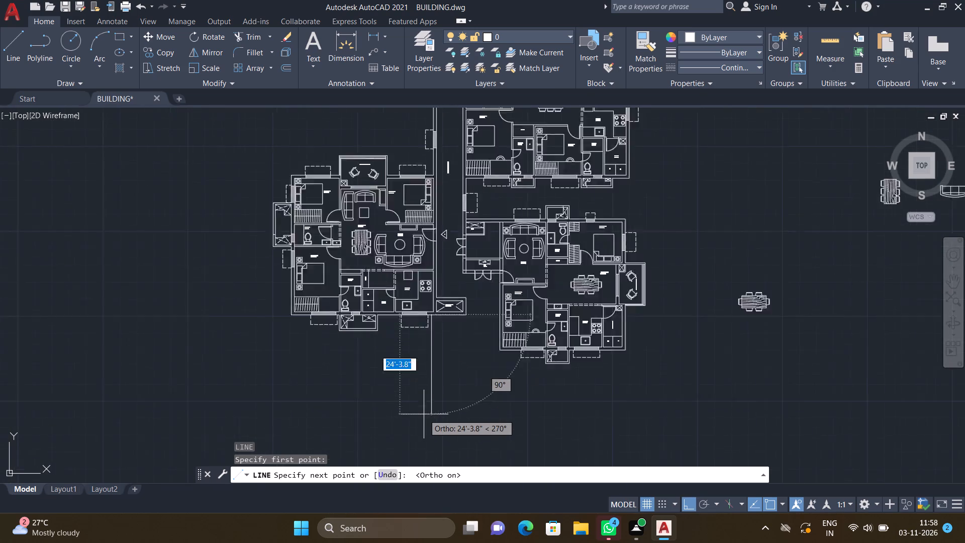
scroll(424, 414, "up", 2)
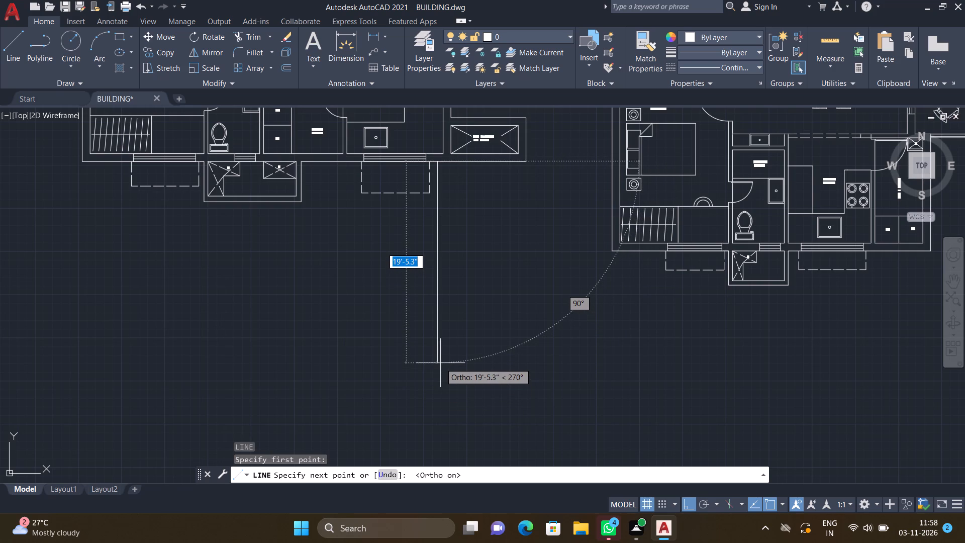
left_click(438, 387)
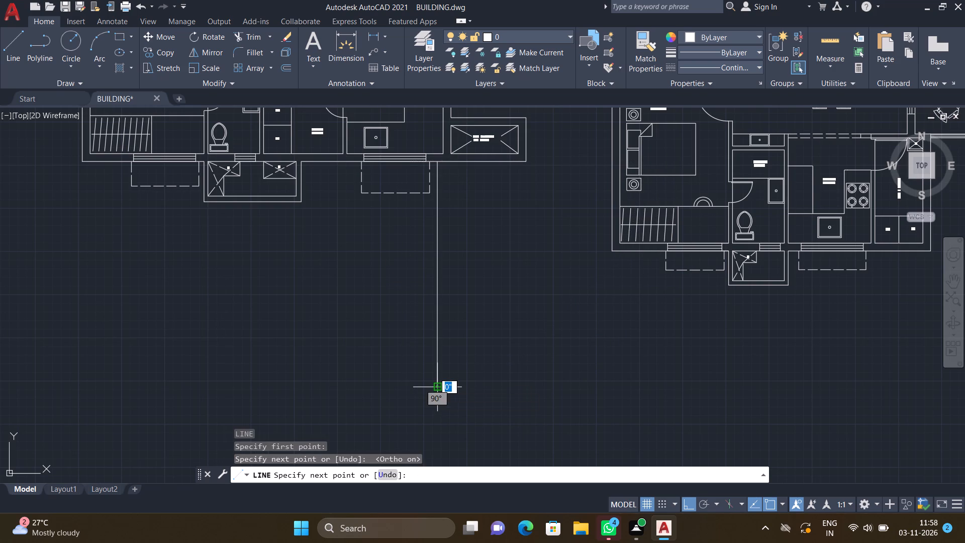
key("Return")
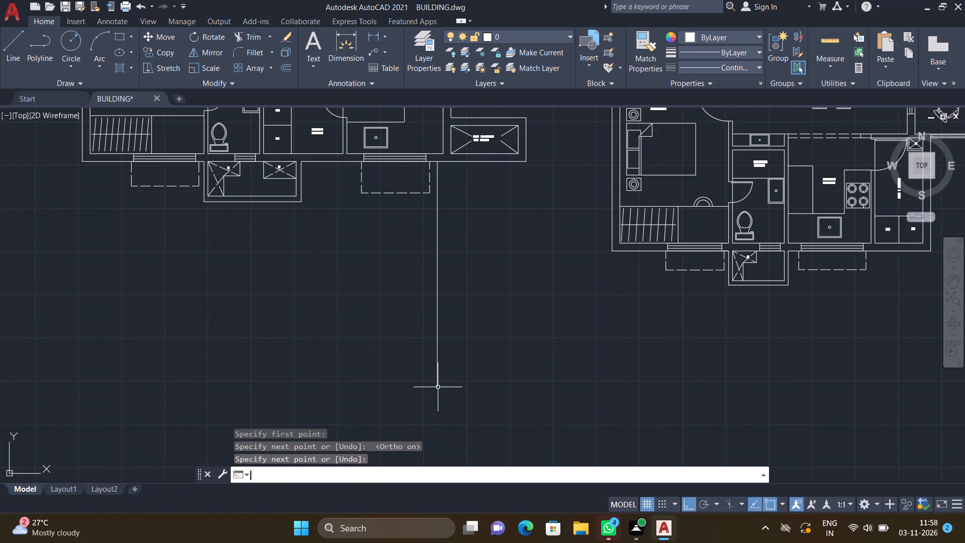
Offset the new vertical line by 9" toward the STP exhaust air shaft side.
scroll(459, 194, "up", 1)
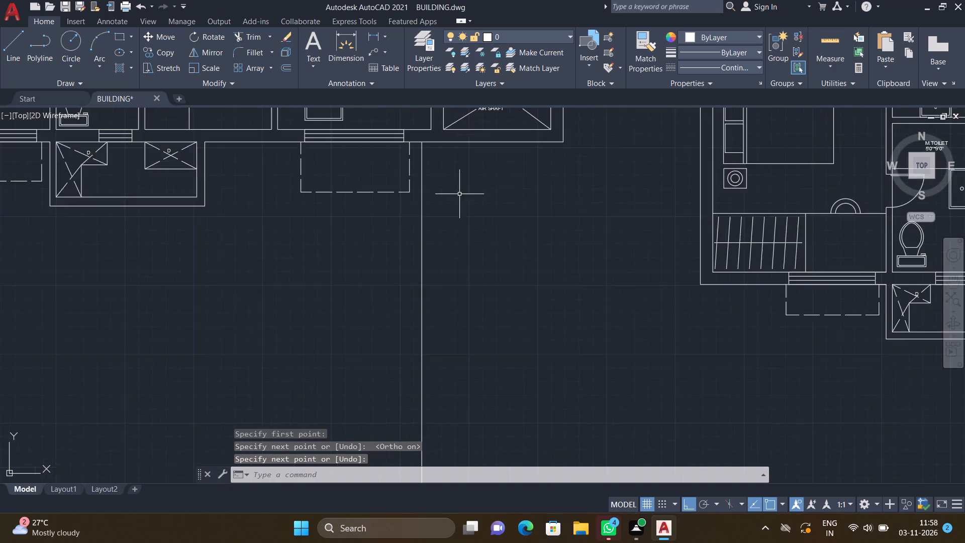
scroll(459, 194, "up", 1)
key("o")
key("Return")
type("9\"")
key("Return")
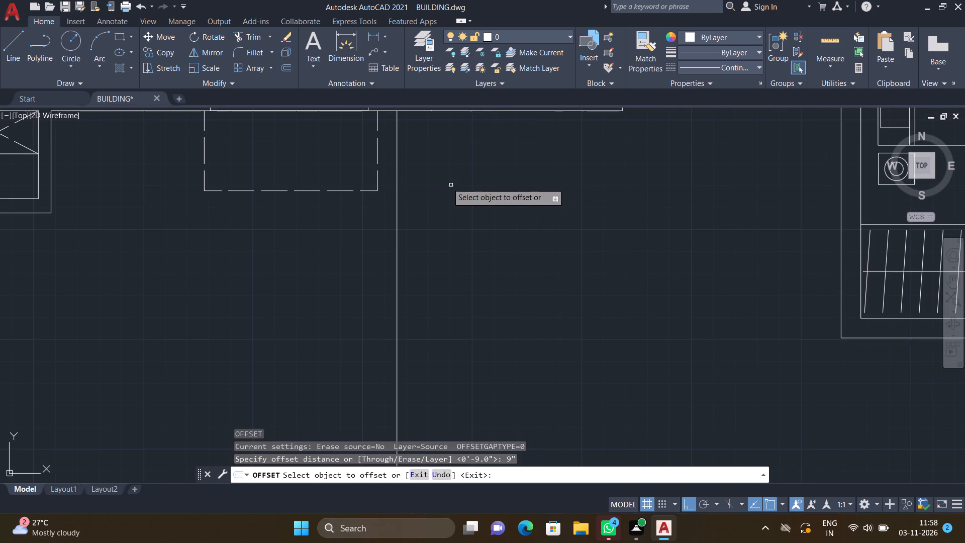
left_click_drag(397, 212, 403, 212)
double_click(430, 211)
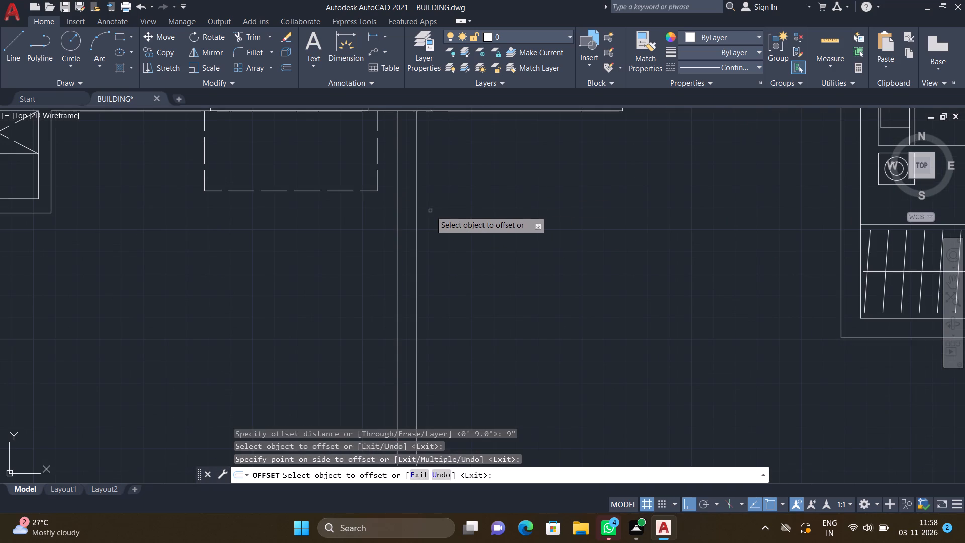
key("Return")
Draw a vertical line about 22' long downward from the lower outer corner of the STP exhaust air shaft enclosure.
scroll(432, 208, "down", 3)
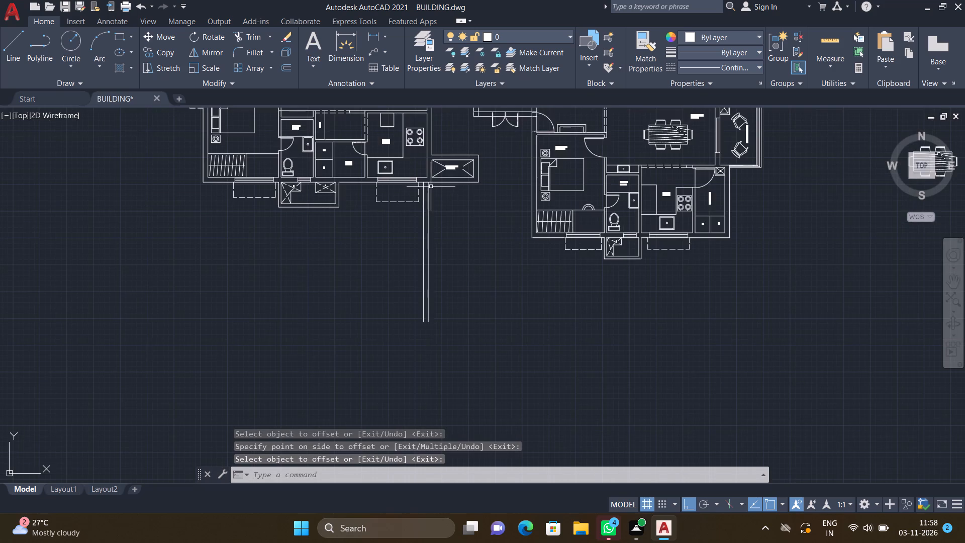
scroll(435, 186, "up", 2)
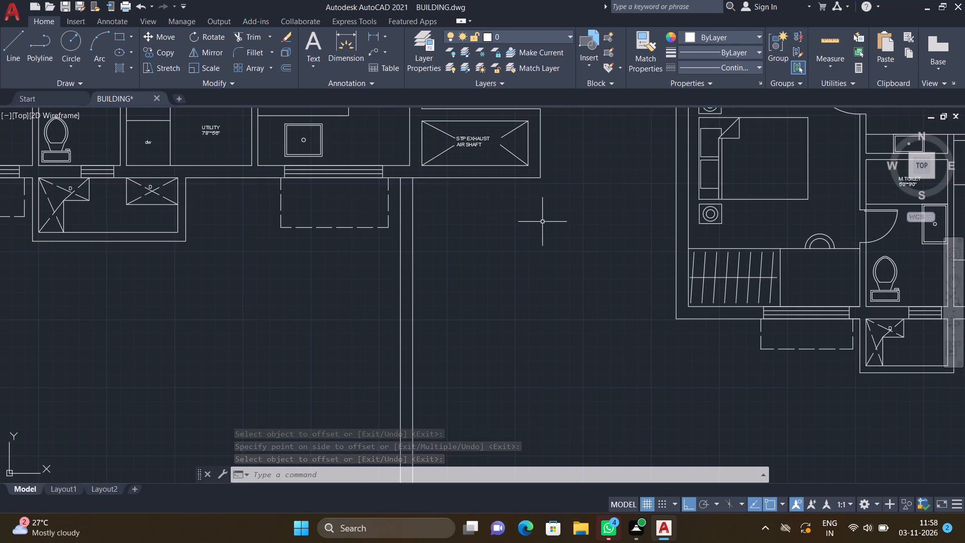
key("l")
key("Return")
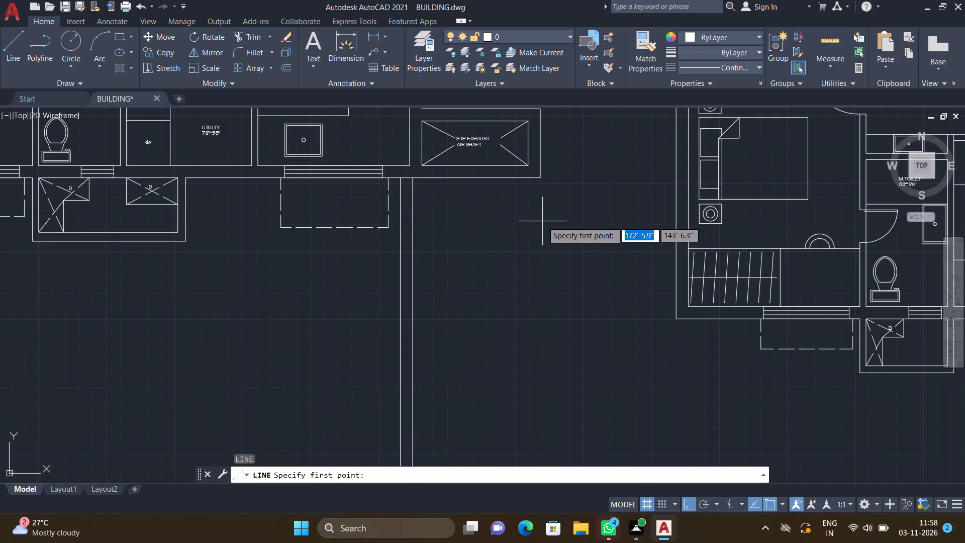
left_click(542, 178)
scroll(539, 310, "down", 1)
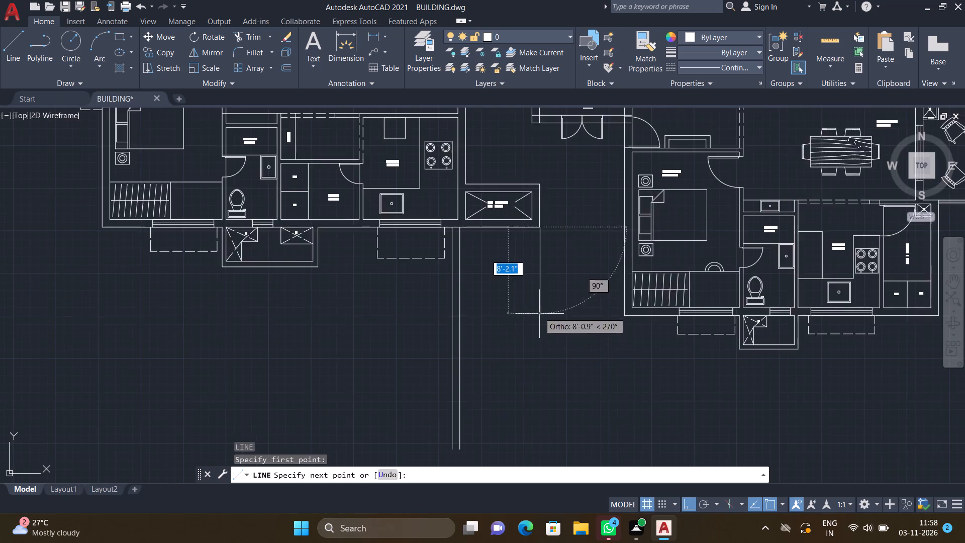
scroll(545, 357, "down", 1)
scroll(540, 403, "up", 1)
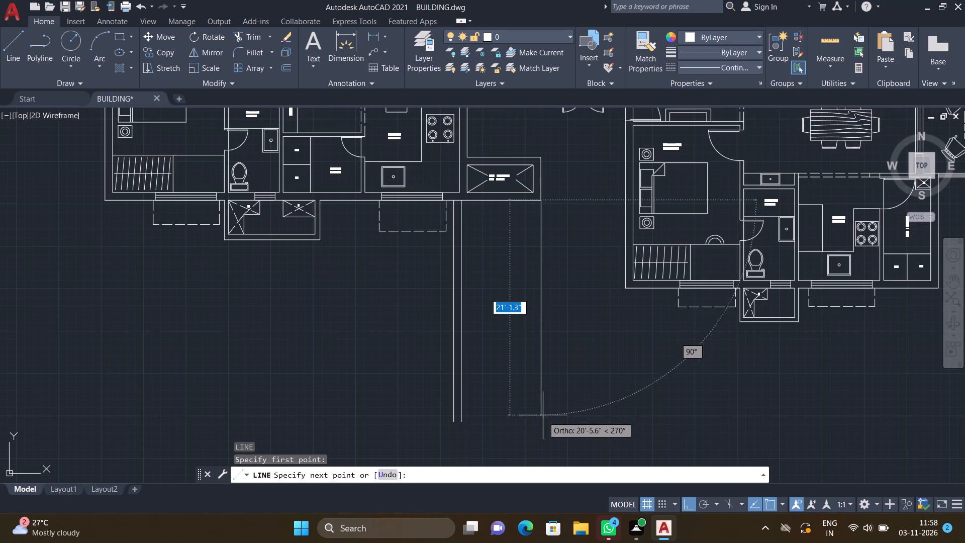
scroll(540, 433, "up", 2)
left_click(534, 412)
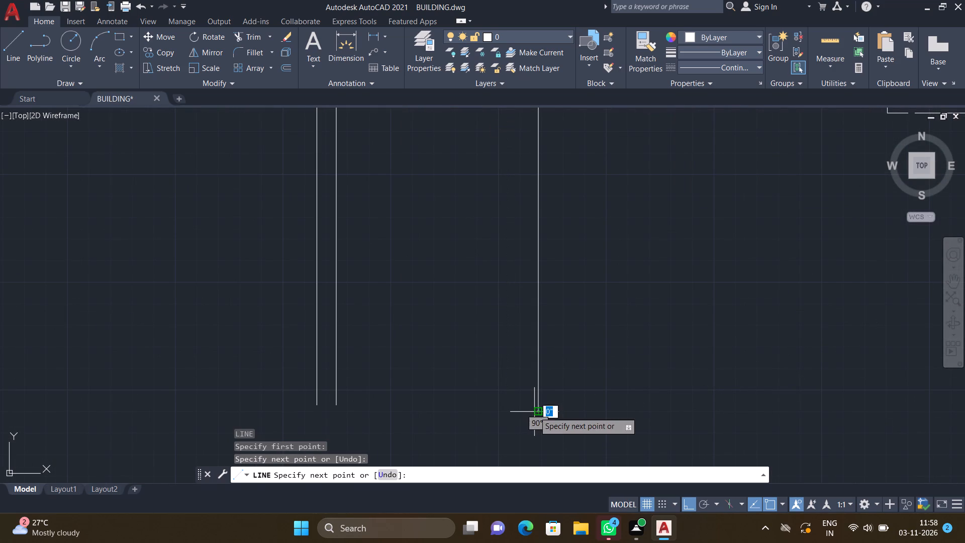
key("Return")
Draw a parallel line about 22' long downward from the shaft's outer bottom wall, aligned with the inner face of its outer side wall.
key("l")
key("Return")
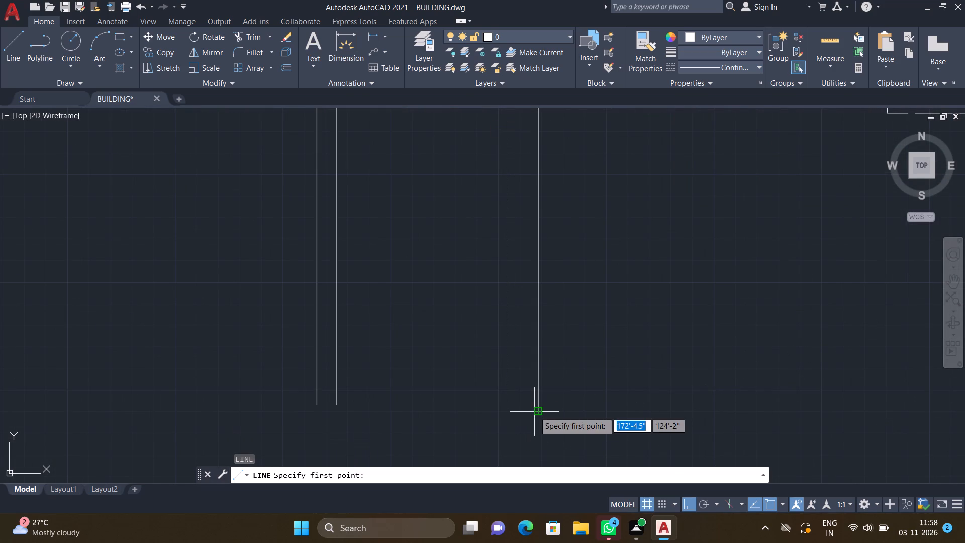
scroll(526, 477, "down", 4)
scroll(499, 294, "up", 3)
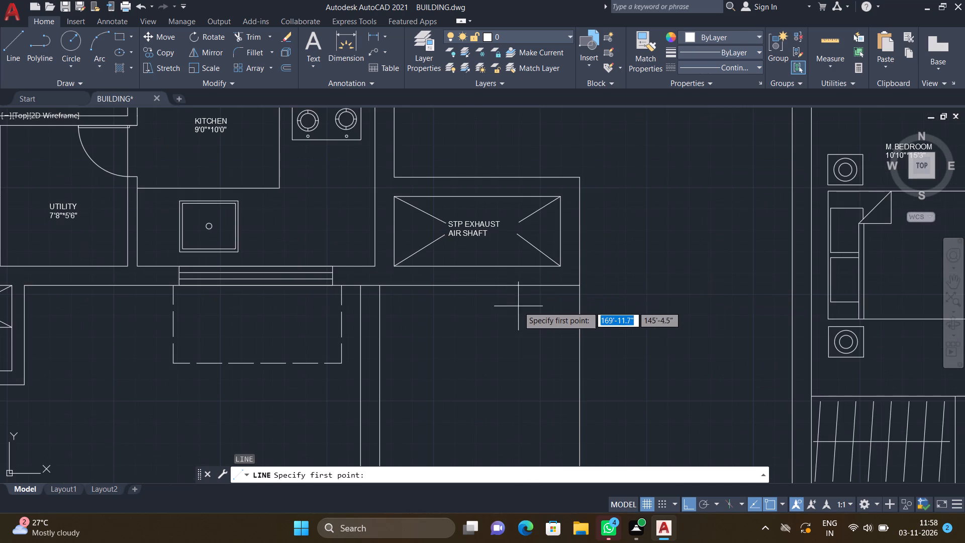
scroll(551, 302, "up", 2)
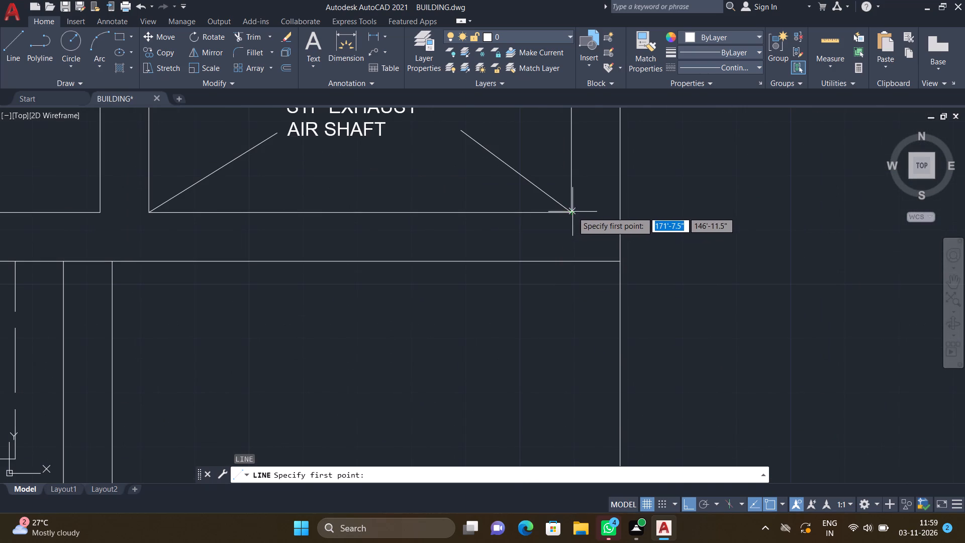
left_click(573, 262)
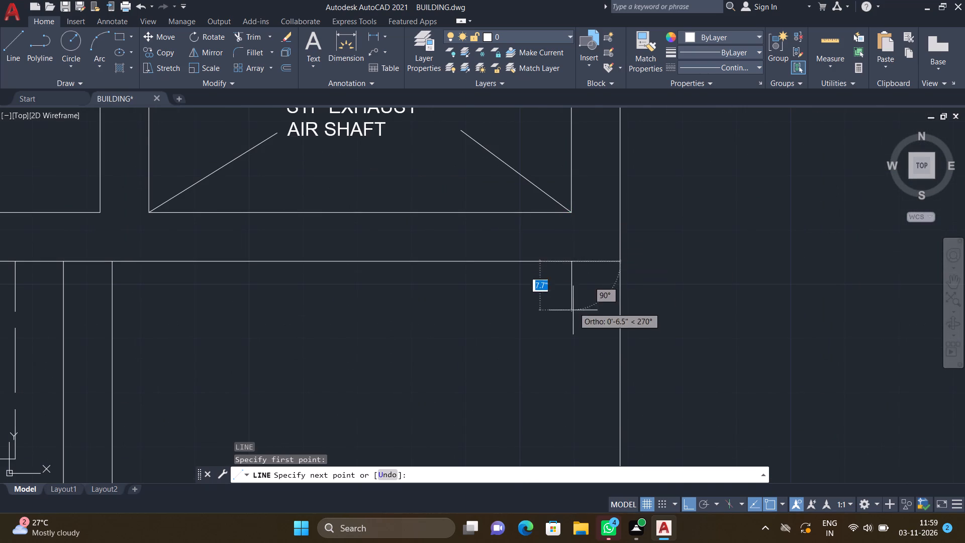
scroll(573, 316, "down", 6)
scroll(572, 403, "up", 3)
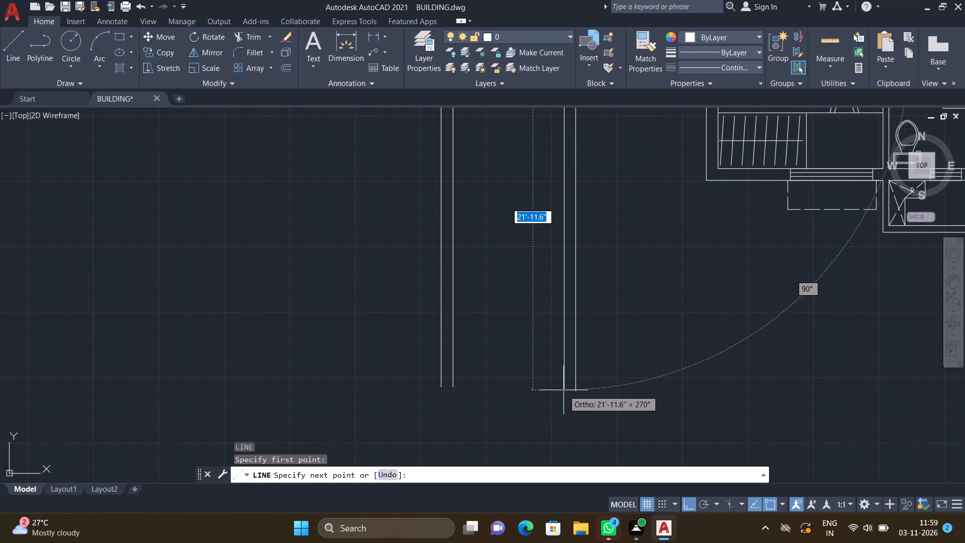
left_click(563, 390)
key("Return")
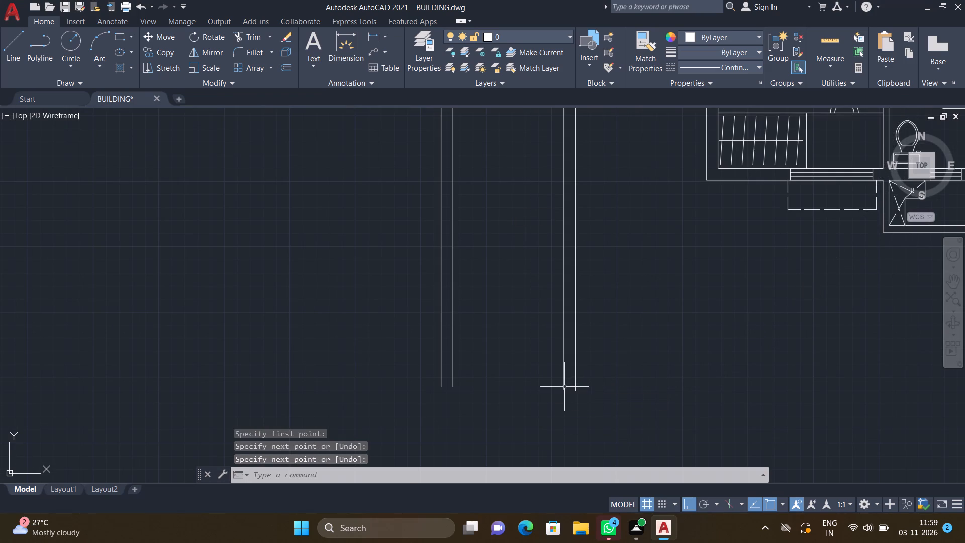
Draw a vertical line about 72' long downward from the inner corner of the lower-right apartment's bedroom, beside the wardrobe.
scroll(557, 387, "down", 3)
scroll(542, 348, "up", 3)
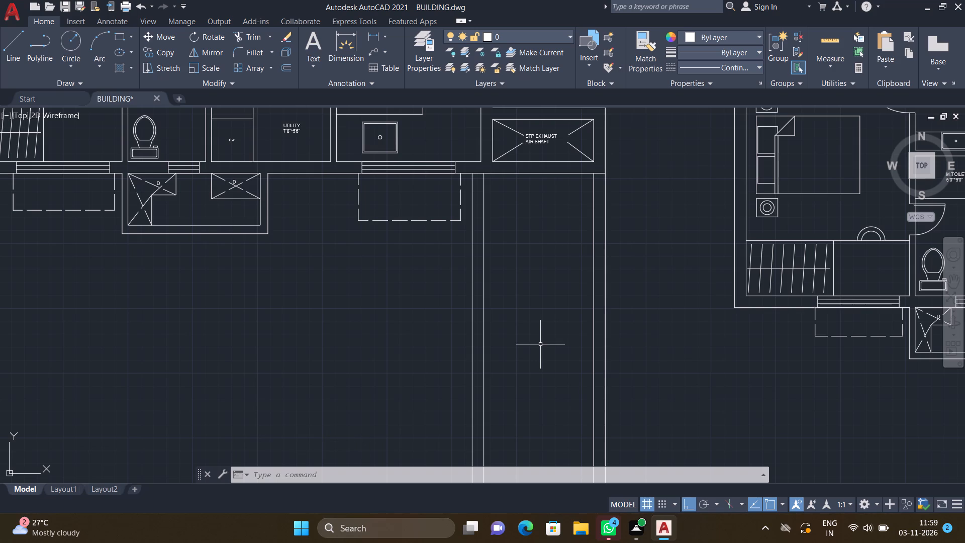
scroll(542, 345, "down", 3)
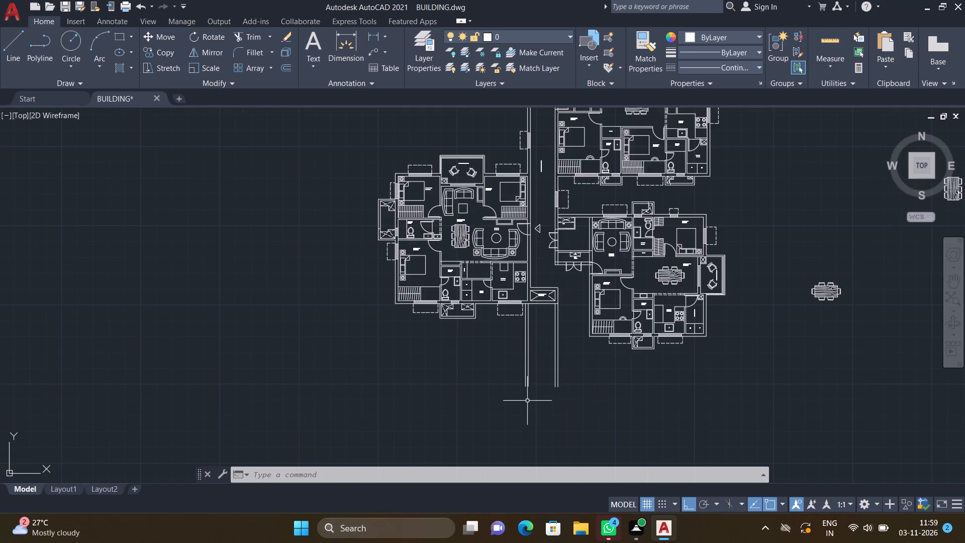
scroll(526, 410, "up", 2)
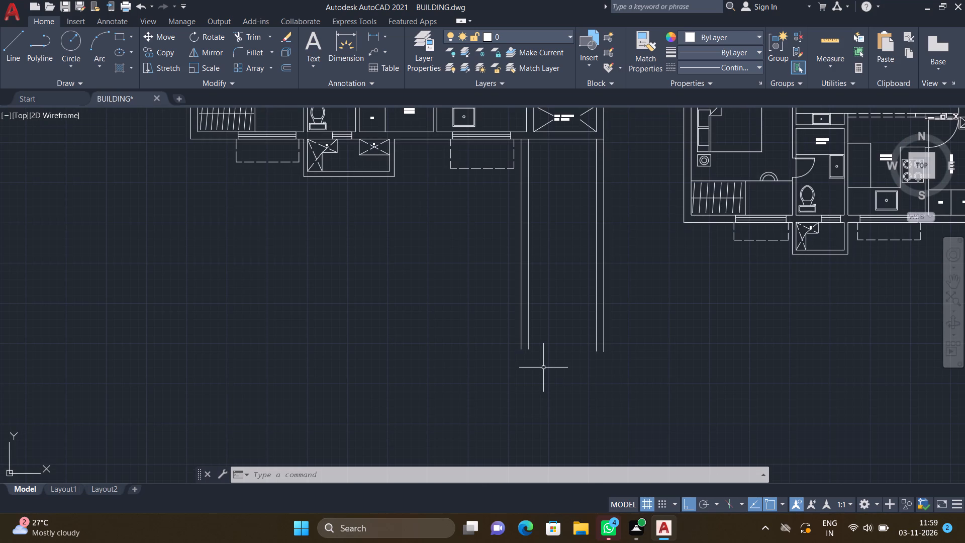
scroll(529, 302, "down", 2)
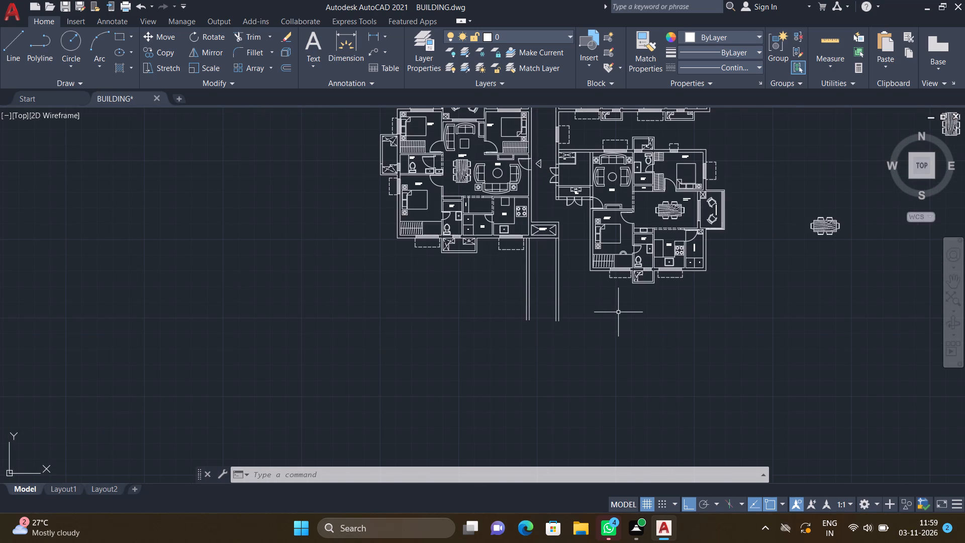
key("l")
key("Return")
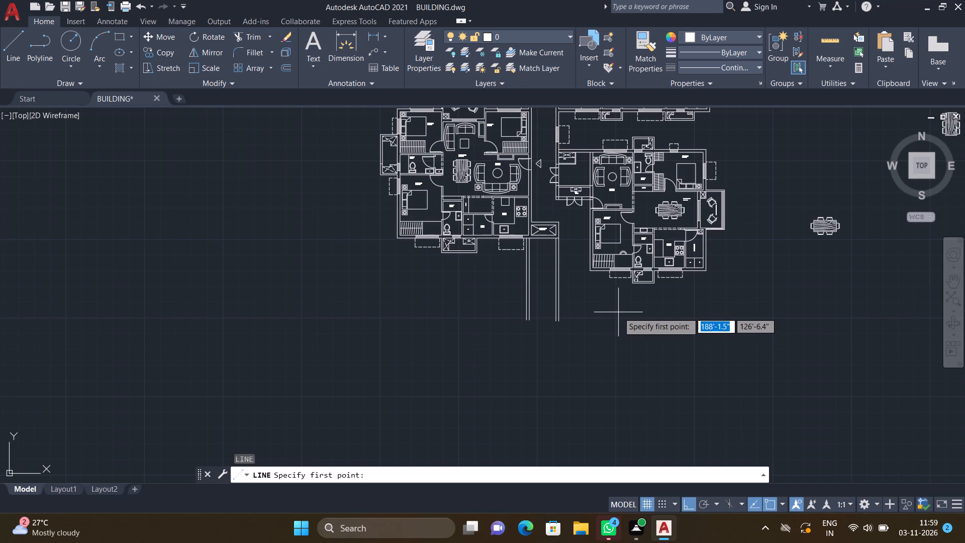
scroll(604, 283, "up", 2)
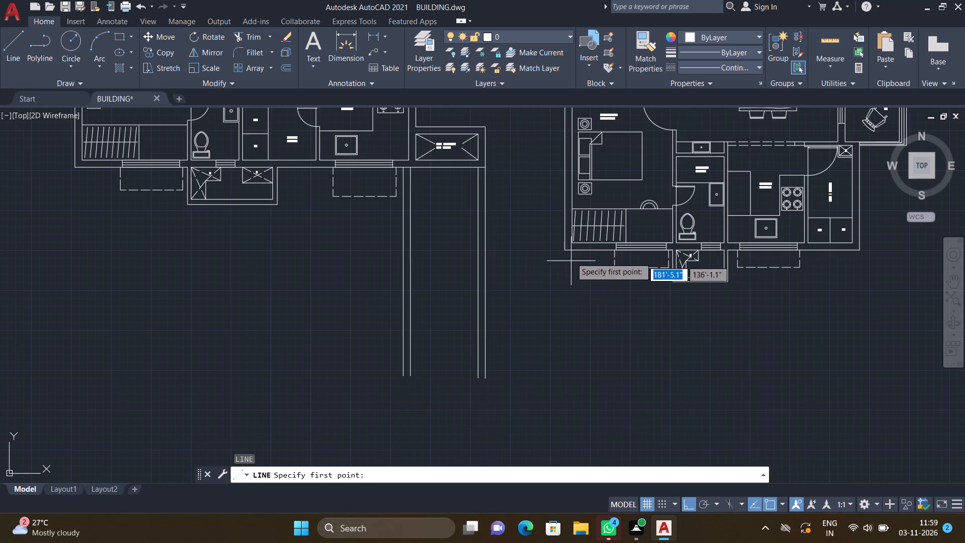
scroll(570, 250, "up", 3)
left_click_drag(569, 217, 572, 222)
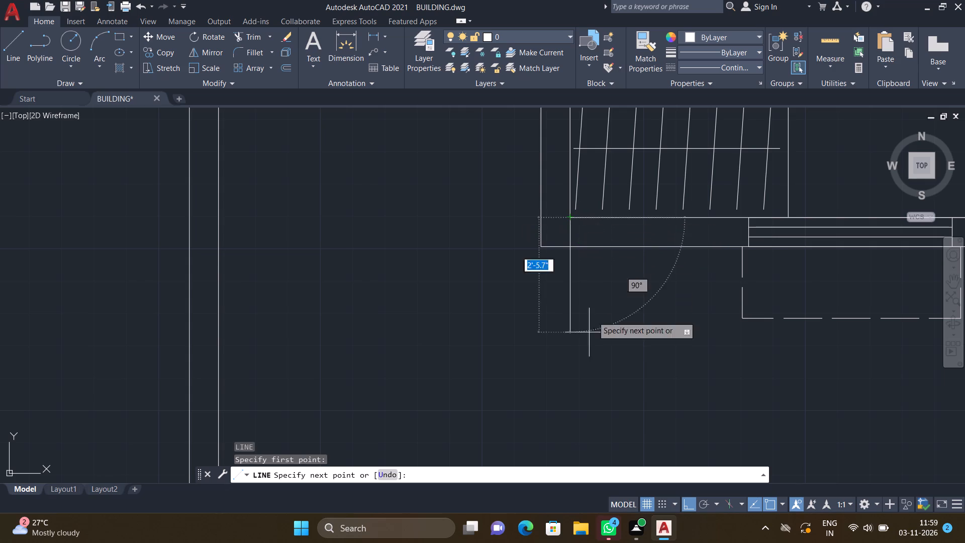
scroll(575, 373, "down", 5)
scroll(572, 433, "up", 4)
scroll(576, 438, "down", 4)
scroll(580, 454, "up", 1)
scroll(580, 456, "down", 5)
scroll(579, 459, "up", 5)
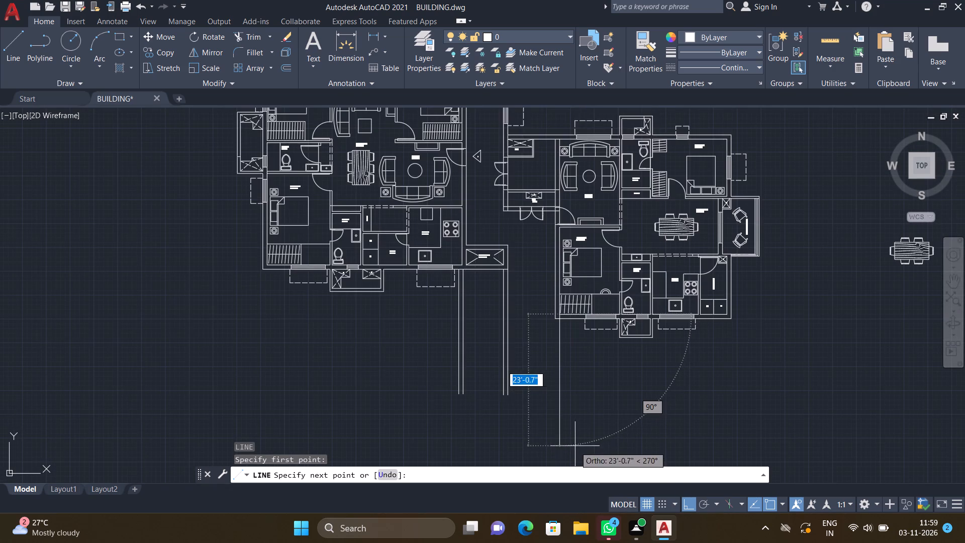
scroll(549, 399, "down", 4)
scroll(550, 460, "up", 4)
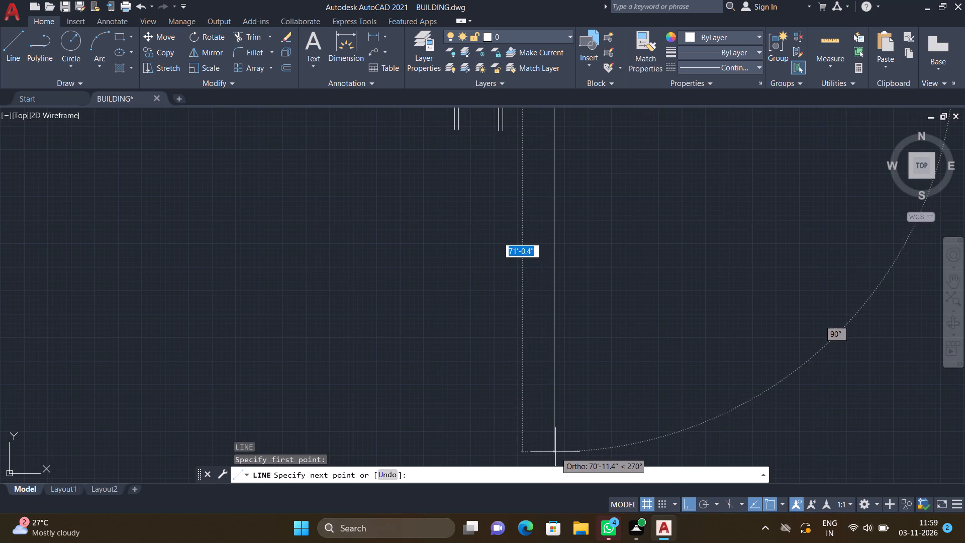
left_click(558, 459)
key("Return")
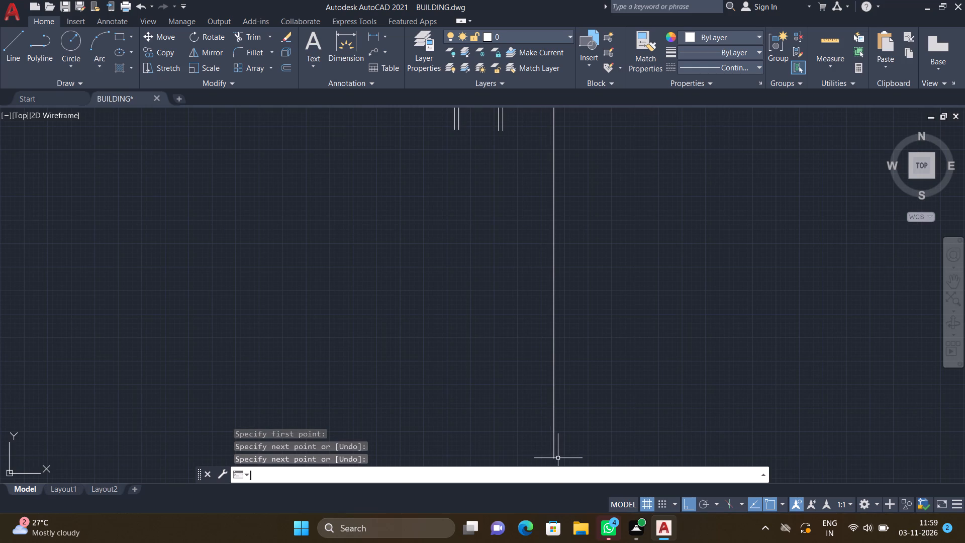
Draw a parallel vertical line about 71' long downward from the outer wall corner of the same bedroom.
scroll(558, 460, "down", 4)
scroll(546, 397, "up", 4)
scroll(525, 288, "up", 2)
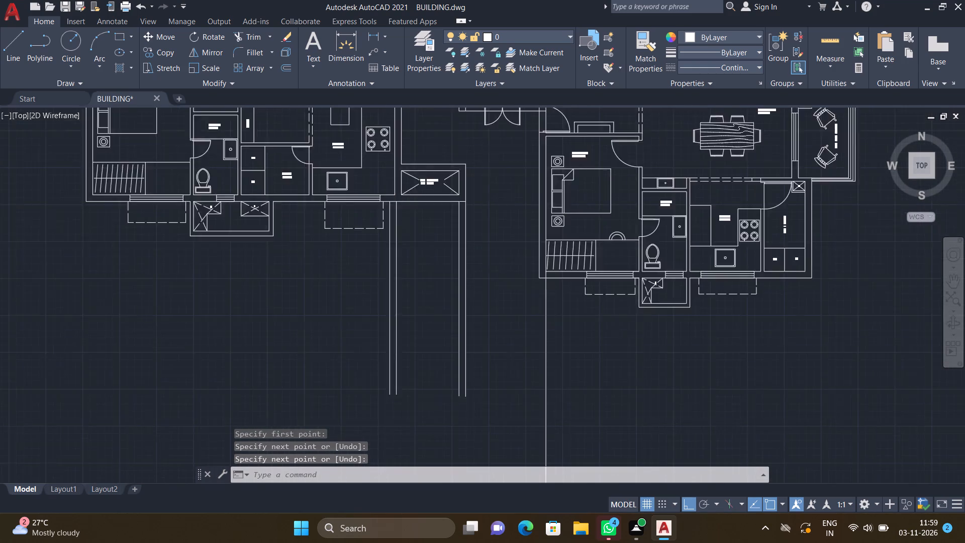
key("l")
key("Return")
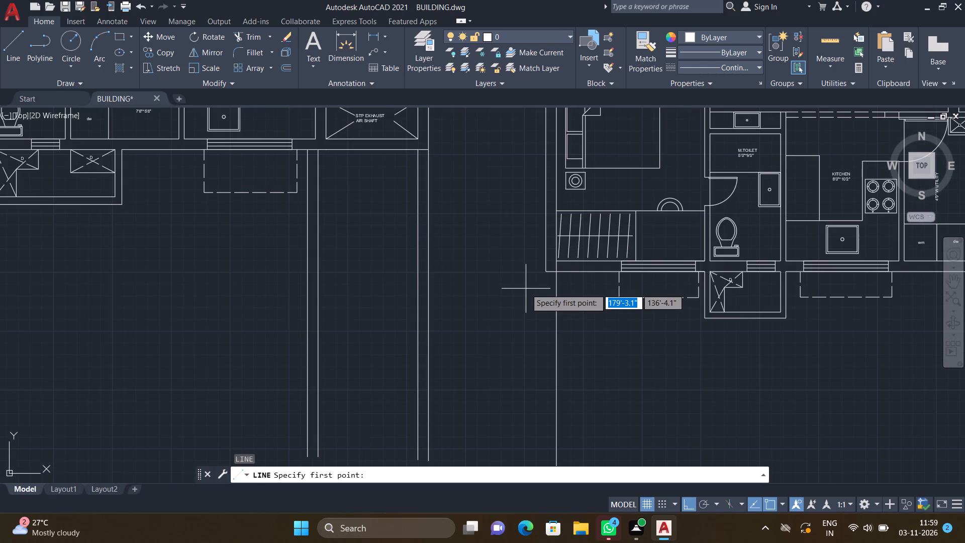
scroll(544, 289, "up", 2)
left_click_drag(548, 244, 551, 256)
scroll(544, 343, "down", 5)
scroll(537, 438, "up", 5)
scroll(543, 468, "down", 10)
scroll(549, 478, "up", 4)
scroll(553, 451, "down", 2)
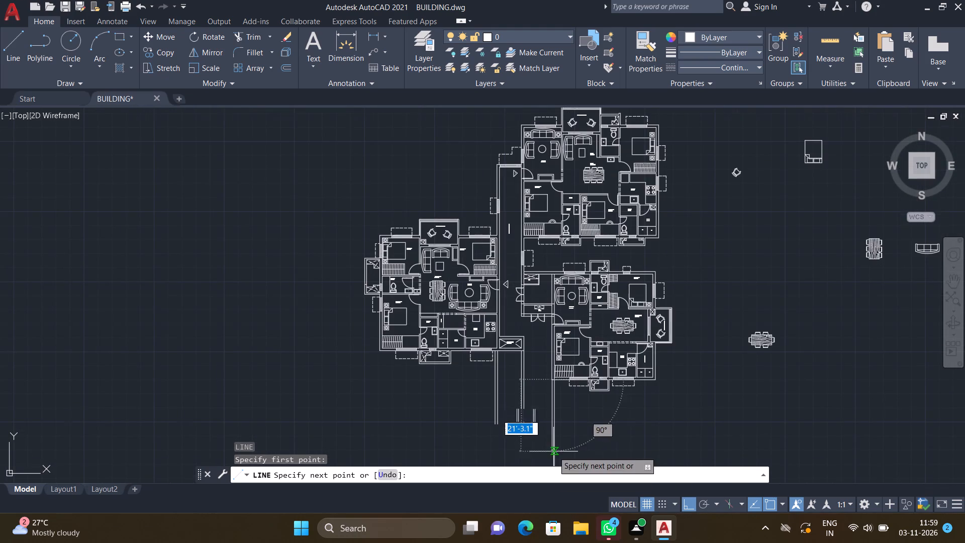
scroll(553, 451, "down", 3)
scroll(552, 459, "up", 5)
scroll(539, 462, "down", 1)
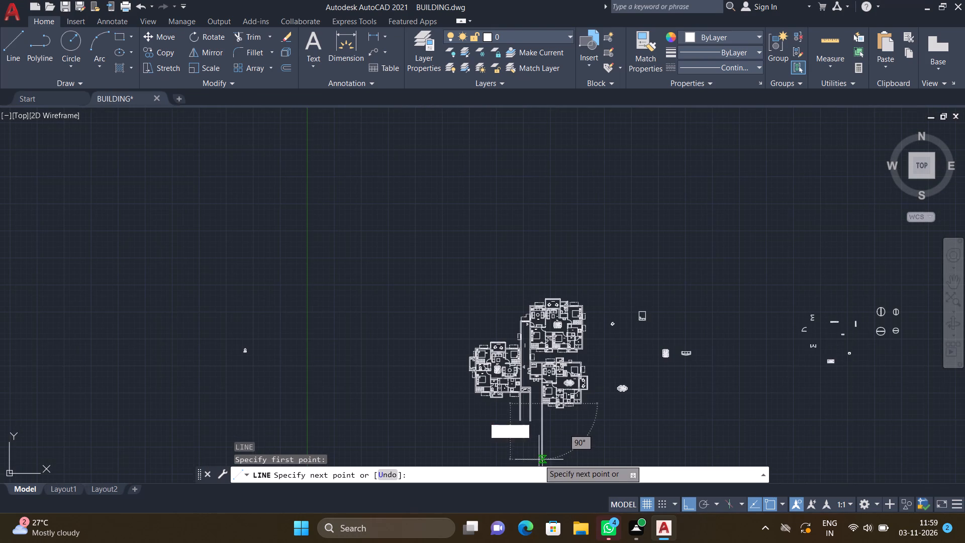
middle_click_drag(540, 456, 518, 367)
scroll(517, 365, "down", 2)
scroll(517, 378, "up", 4)
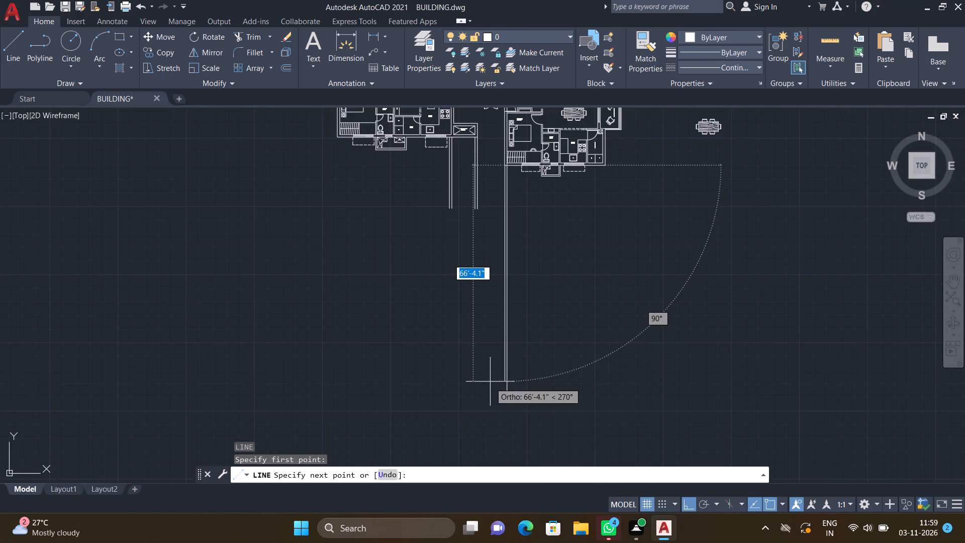
scroll(491, 383, "up", 3)
scroll(526, 443, "up", 2)
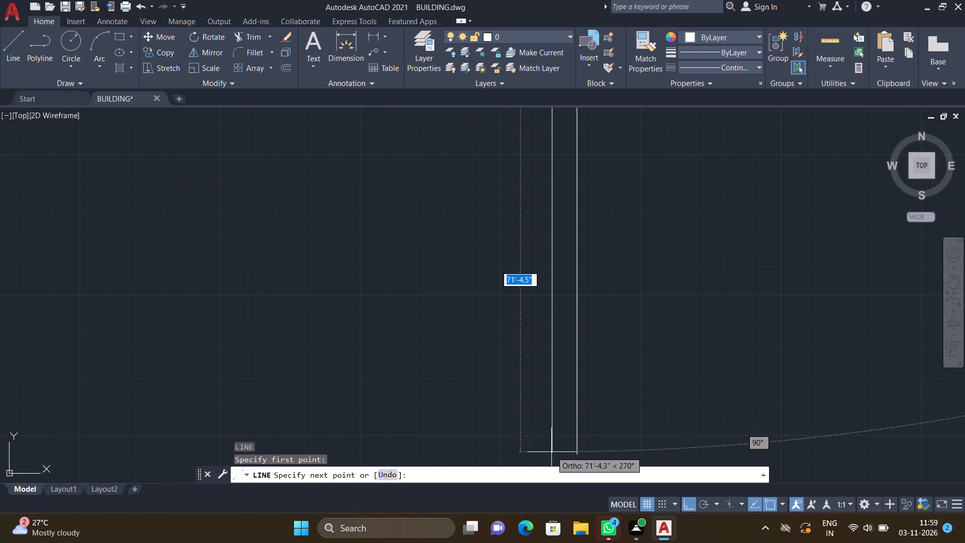
left_click(551, 452)
key("Return")
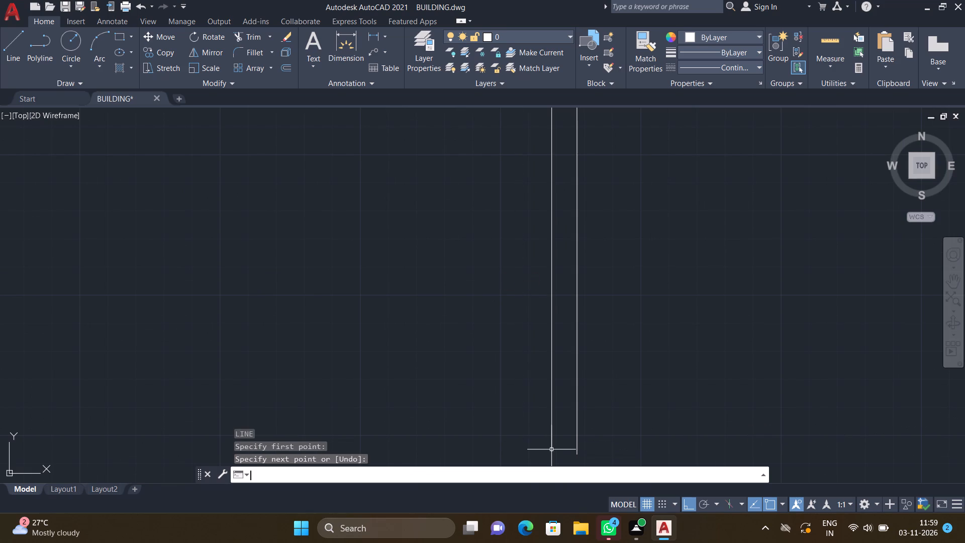
Draw a horizontal line about 40' long eastward from the outer long vertical line, near the level of the shaft lines' lower ends.
scroll(549, 451, "down", 5)
scroll(561, 205, "up", 3)
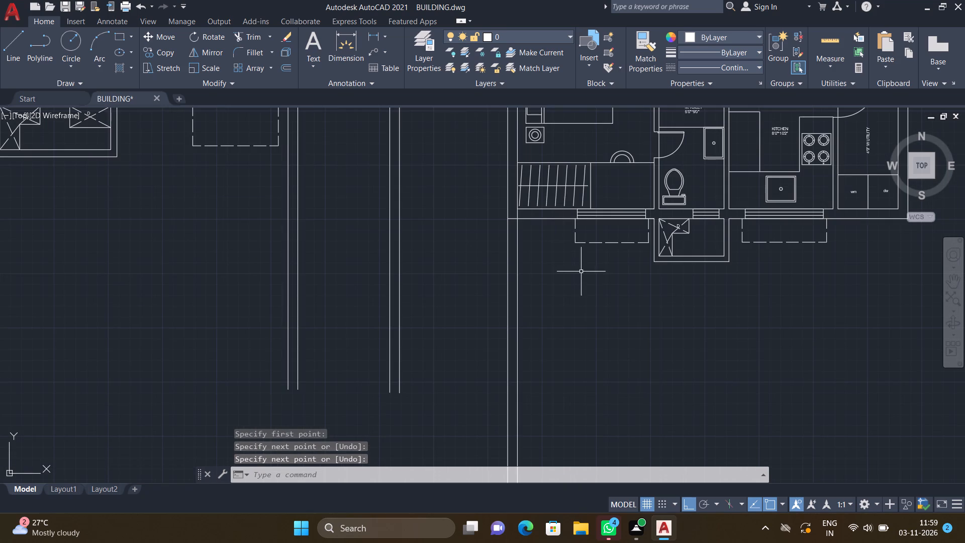
key("l")
key("Return")
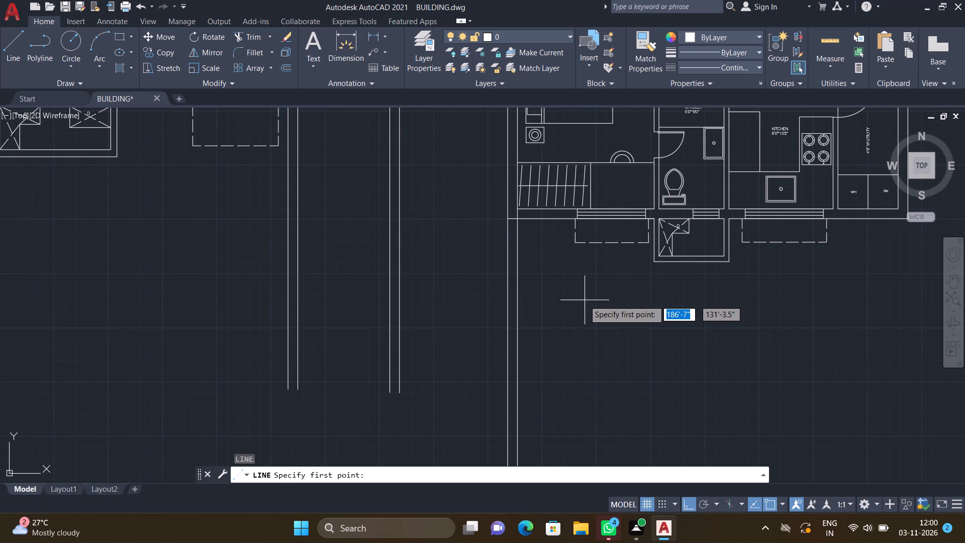
scroll(573, 313, "down", 4)
scroll(571, 357, "up", 2)
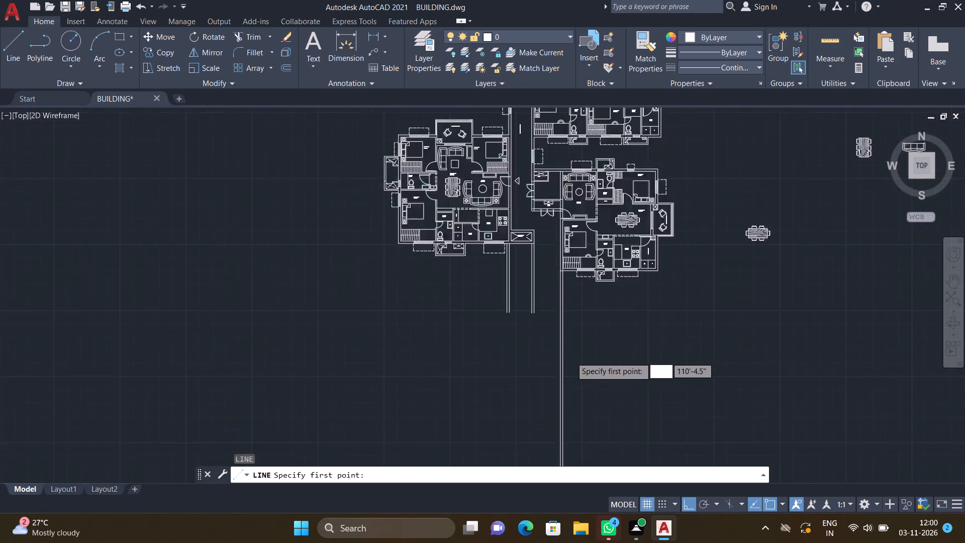
scroll(570, 357, "up", 1)
scroll(539, 235, "up", 2)
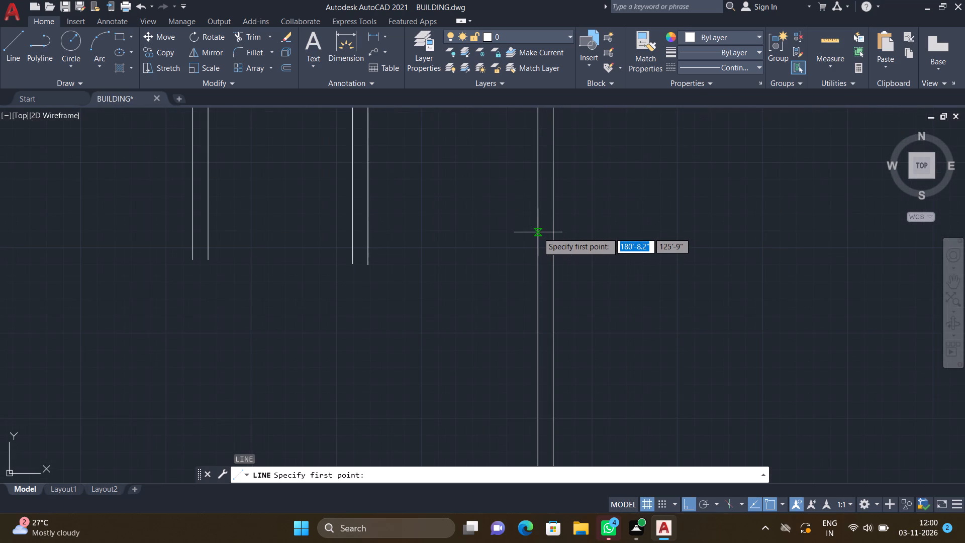
scroll(539, 235, "down", 1)
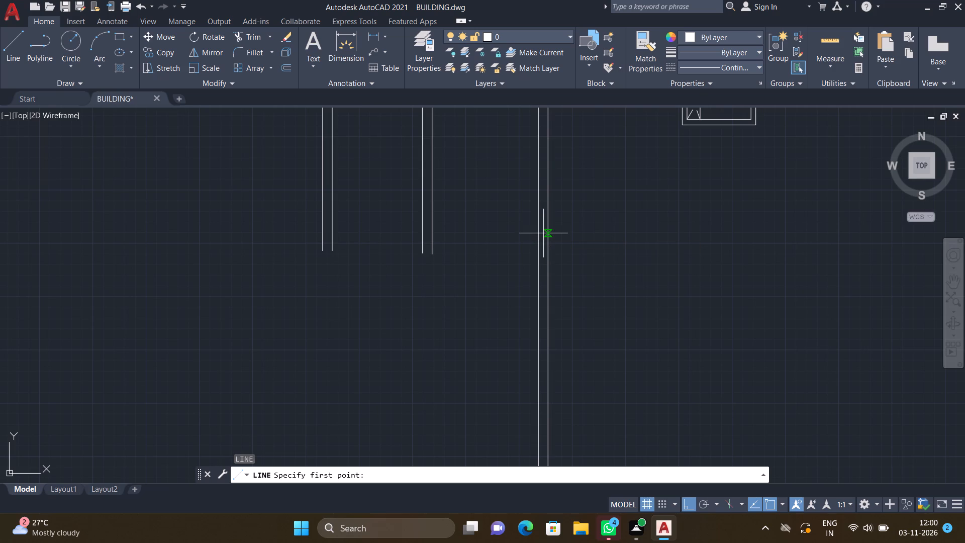
left_click_drag(539, 245, 548, 246)
scroll(763, 252, "down", 5)
scroll(820, 253, "up", 3)
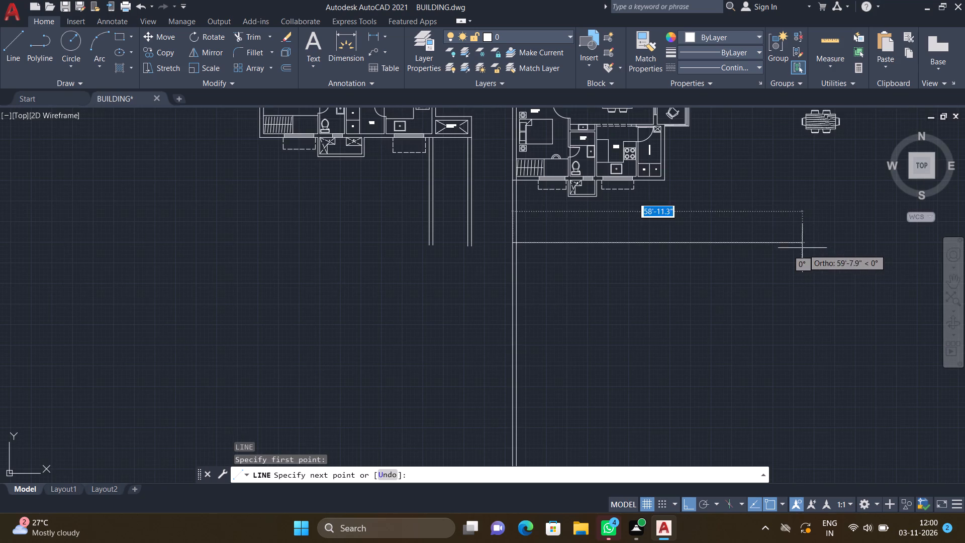
scroll(784, 246, "down", 2)
scroll(758, 243, "up", 1)
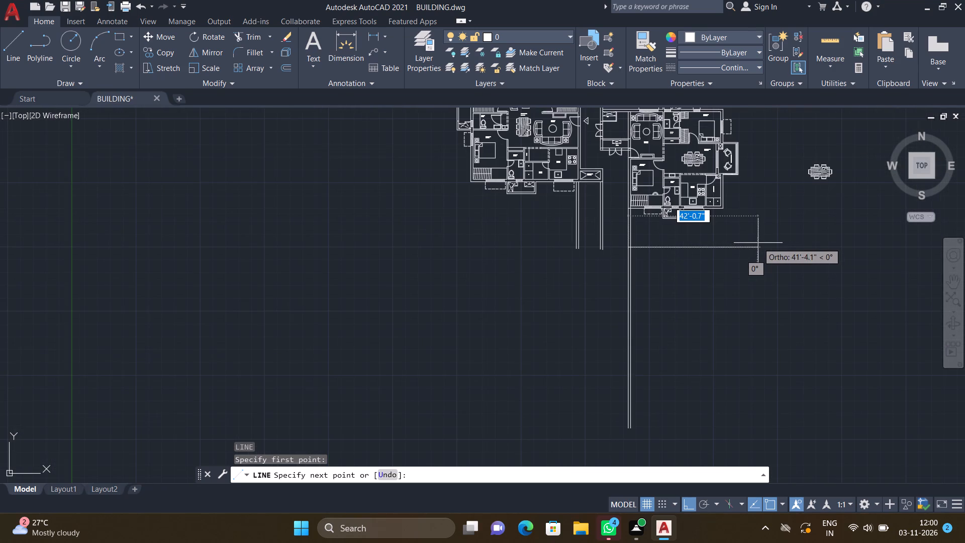
scroll(756, 246, "up", 3)
scroll(743, 247, "down", 2)
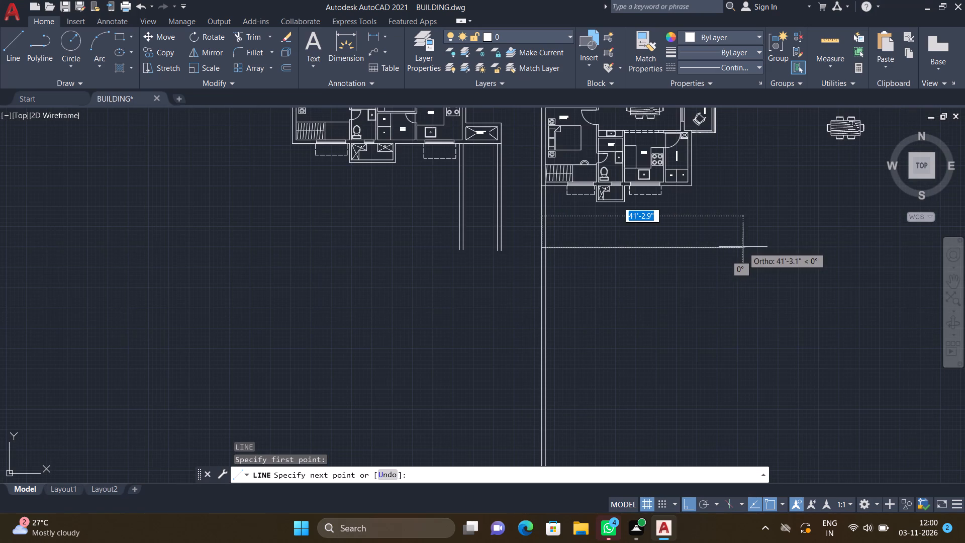
left_click(737, 247)
key("Return")
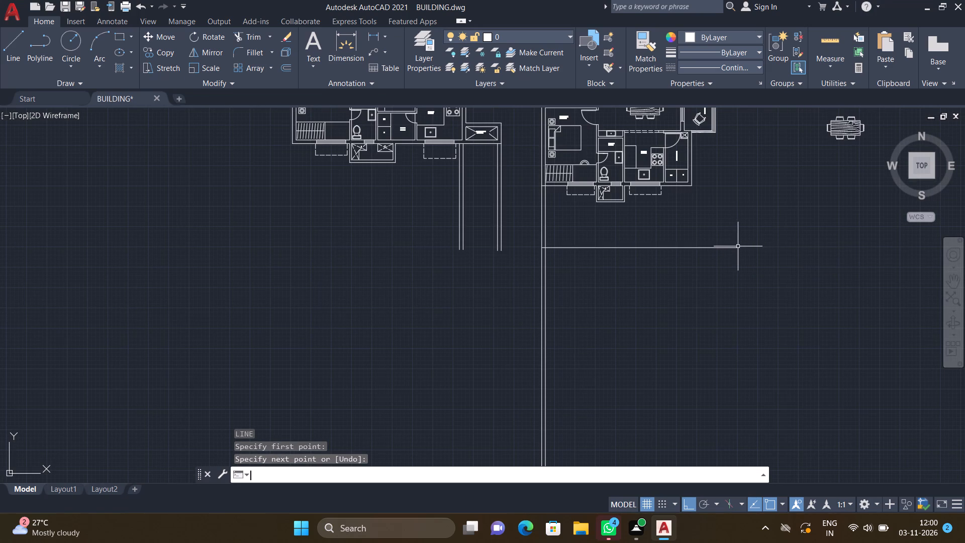
Offset the new horizontal line 9" downward to form the wall thickness.
scroll(620, 270, "up", 2)
key("o")
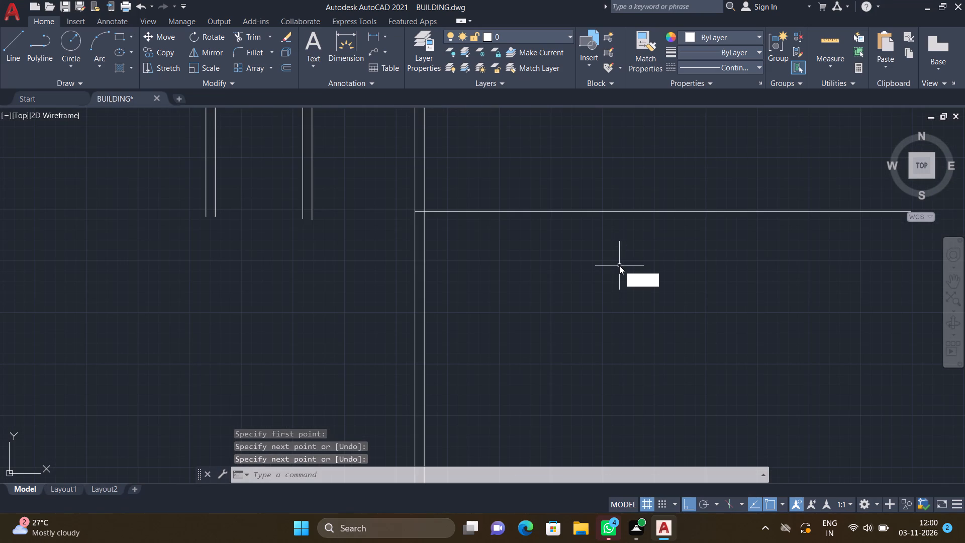
key("Return")
type("9\"")
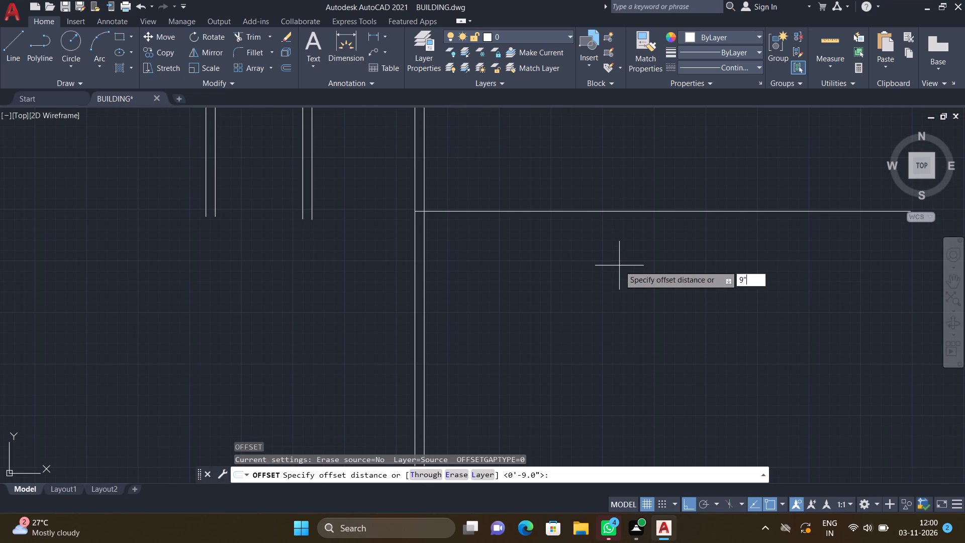
key("Return")
left_click(616, 212)
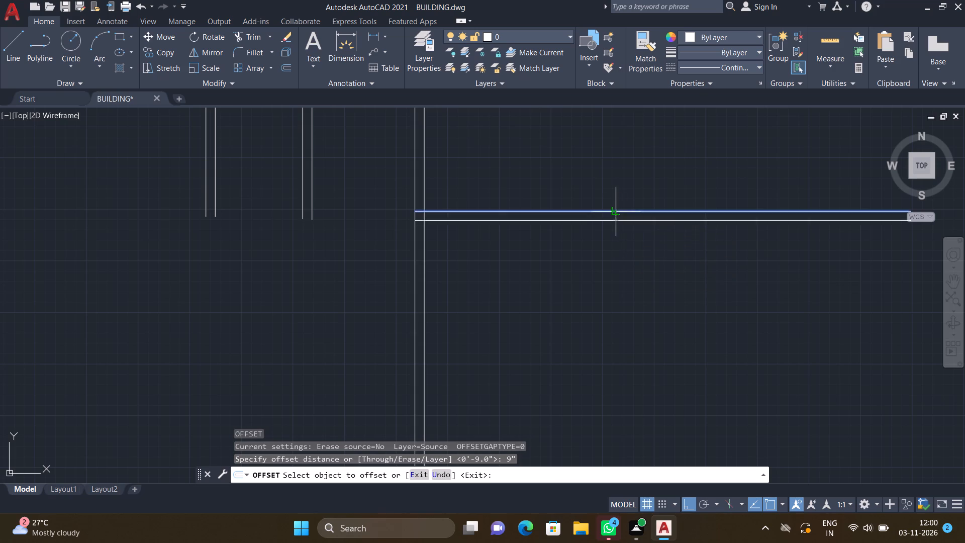
left_click(618, 259)
key("Return")
Offset the inner long vertical wall line 10'6" eastward, across the new horizontal wall below the lower-right apartment.
scroll(618, 260, "down", 5)
scroll(621, 184, "up", 3)
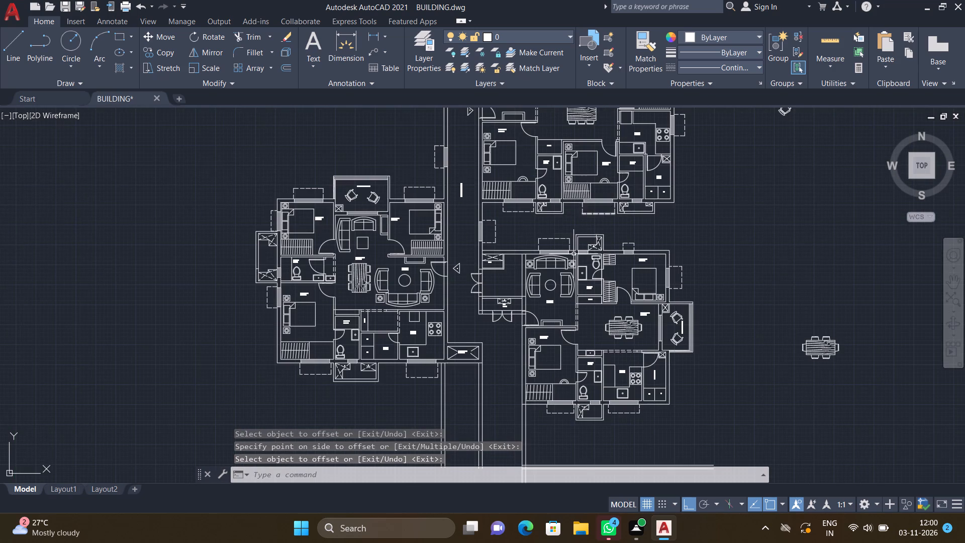
scroll(573, 263, "down", 3)
scroll(573, 345, "up", 2)
scroll(578, 295, "up", 2)
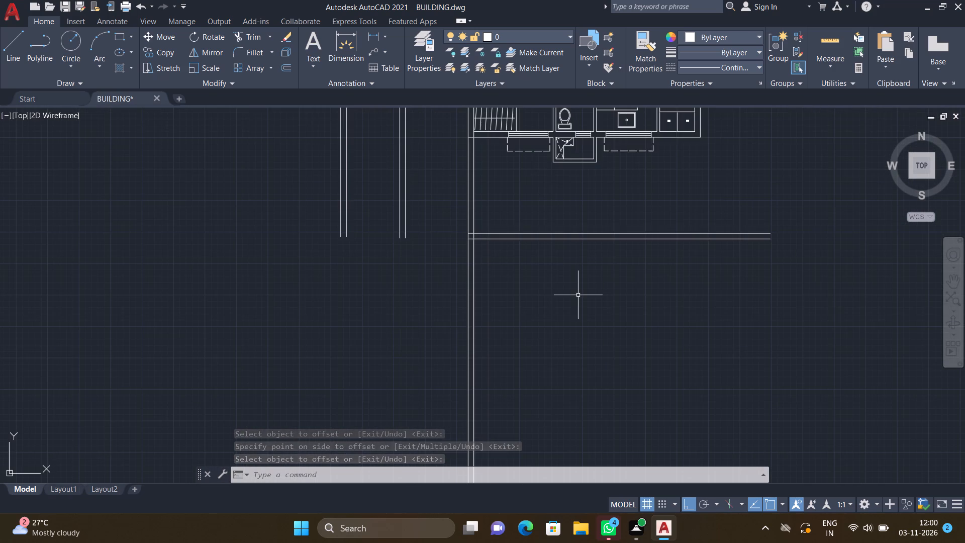
key("o")
key("Return")
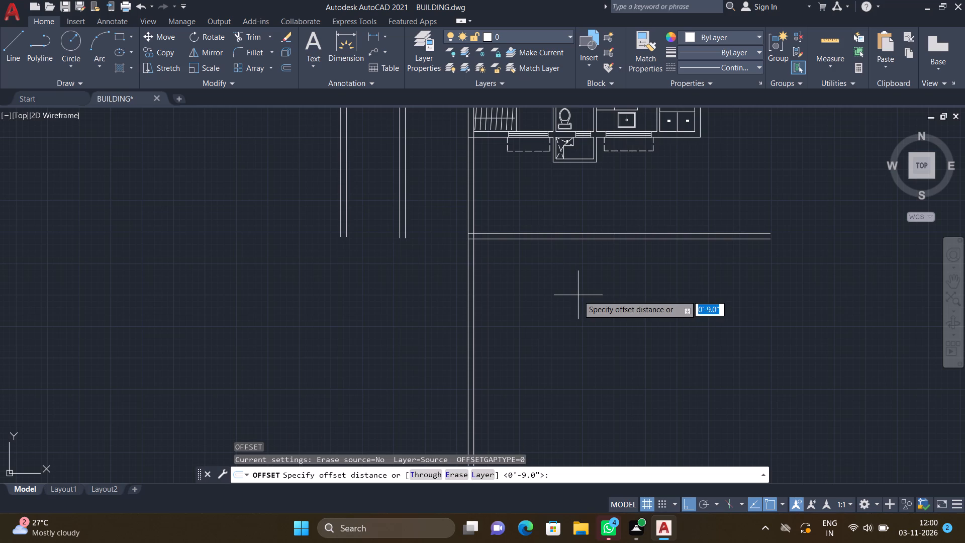
type("10'")
type("6\"")
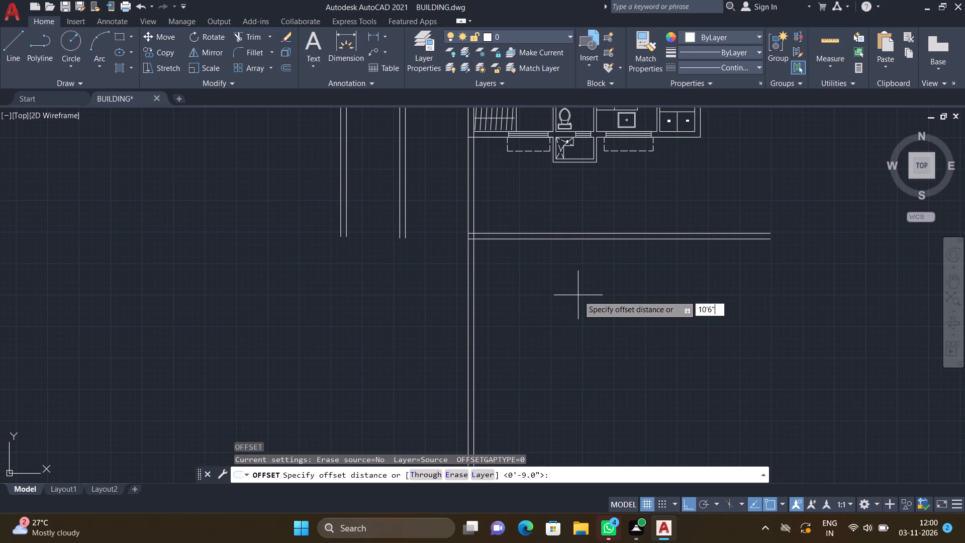
key("Return")
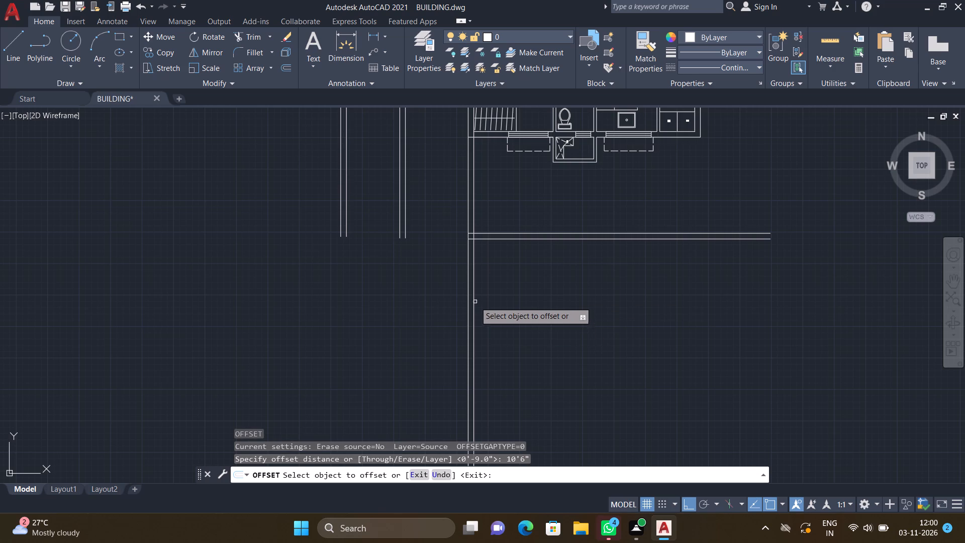
left_click(473, 296)
left_click(560, 306)
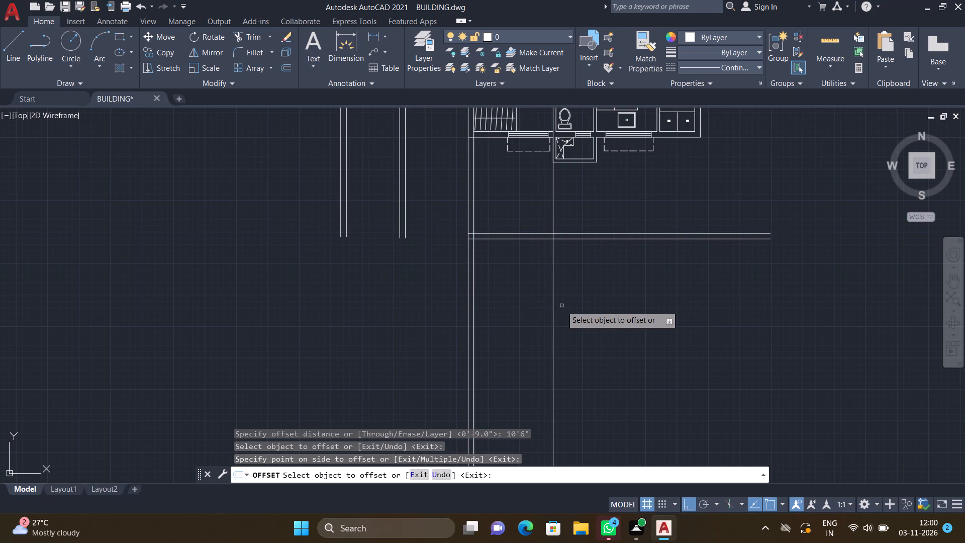
Trim the 10'6" offset vertical line between the two horizontal wall lines and erase its leftover piece above the wall.
key("Return")
type("TR")
key("Return")
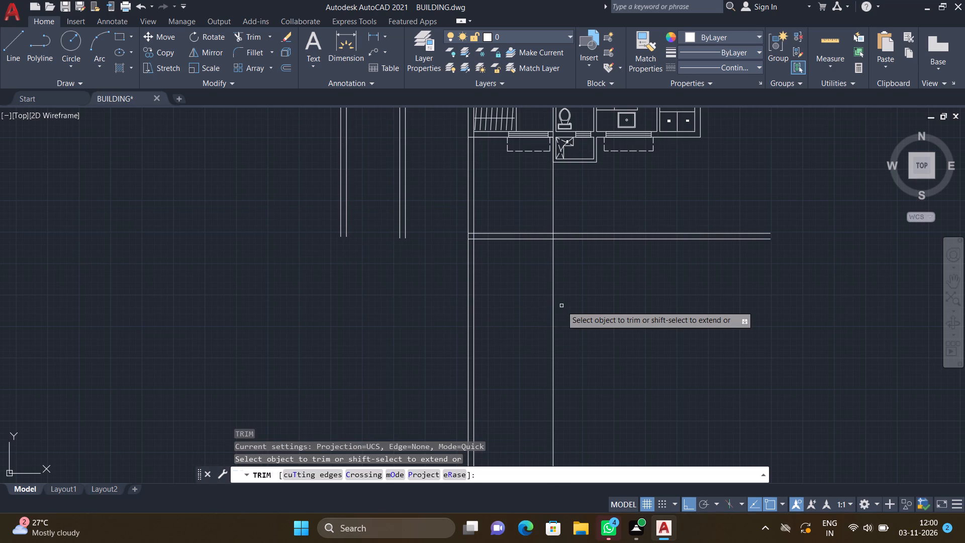
scroll(551, 243, "up", 2)
left_click(551, 225)
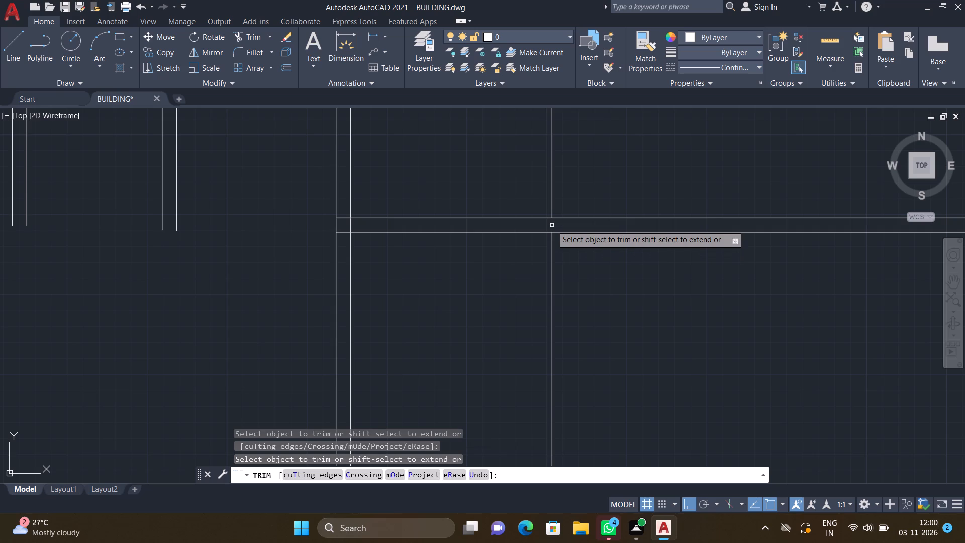
key("Return")
scroll(552, 225, "down", 3)
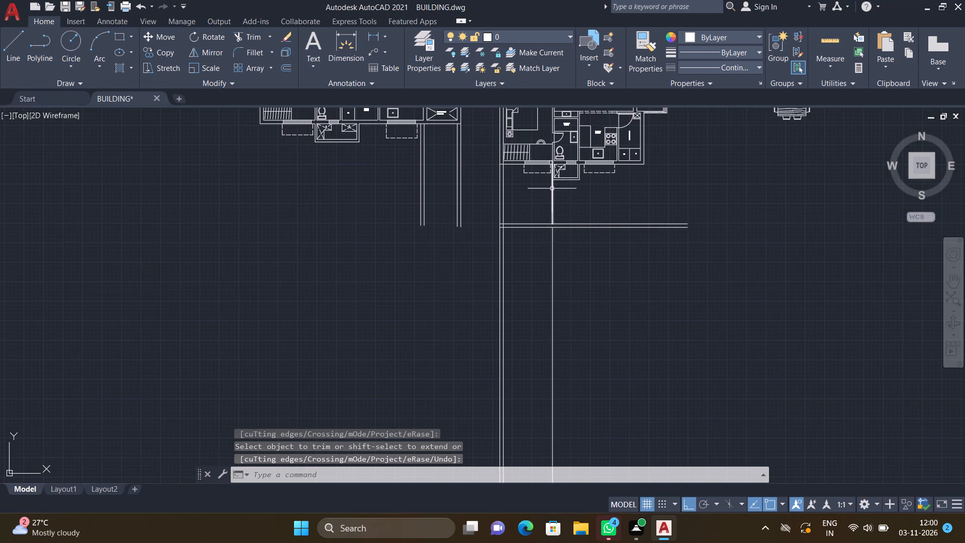
scroll(552, 189, "up", 2)
left_click(549, 192)
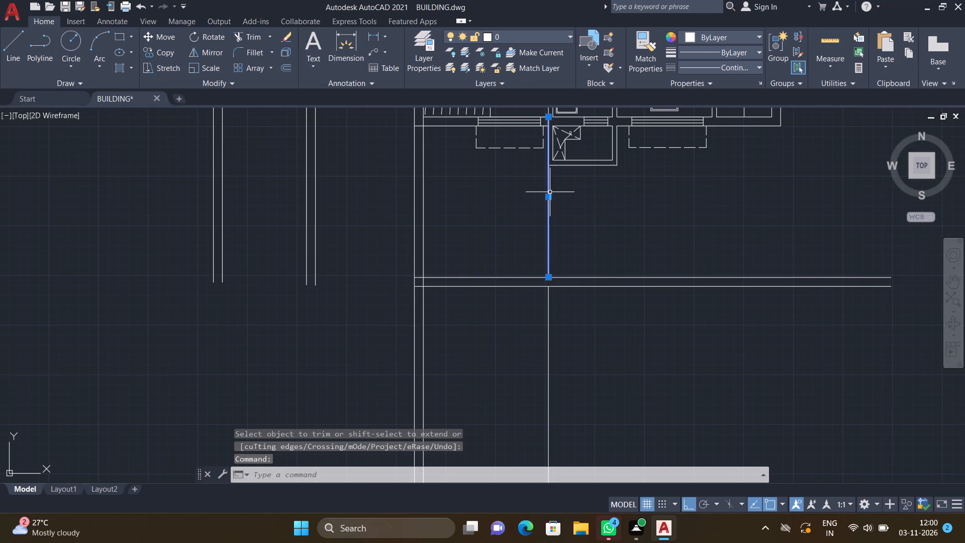
key("Delete")
scroll(554, 214, "down", 3)
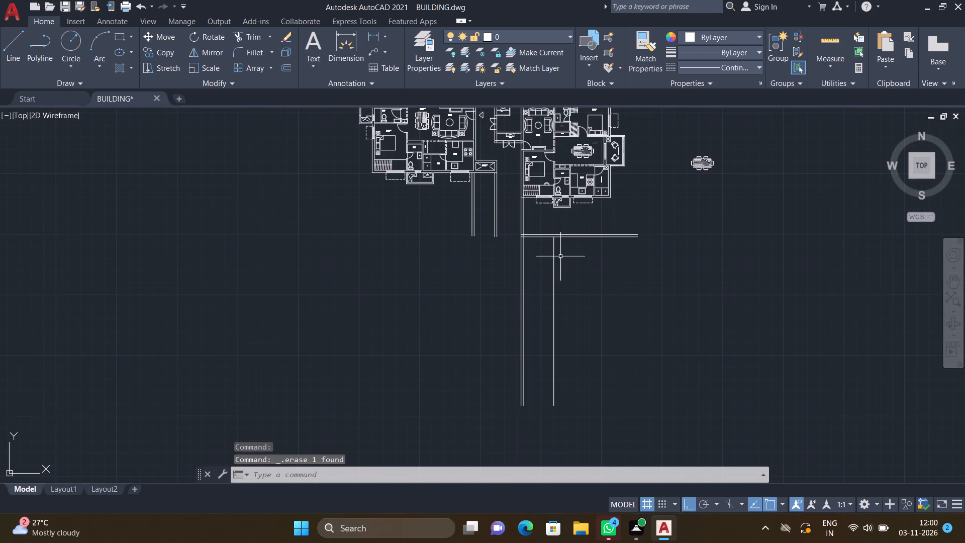
Offset the remaining vertical line below the horizontal wall 4.5" eastward to form a partition wall.
scroll(560, 267, "up", 2)
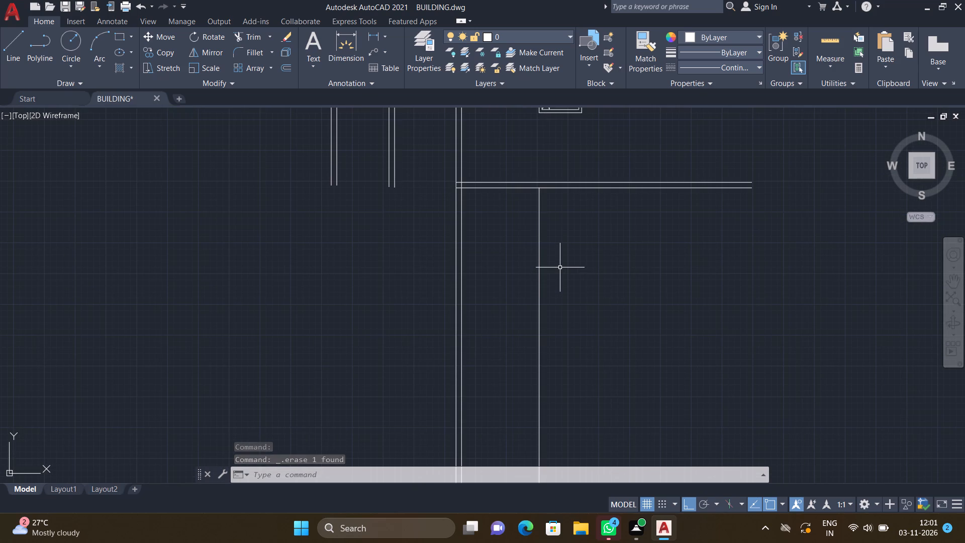
key("o")
key("Return")
type("4.5\"")
key("Return")
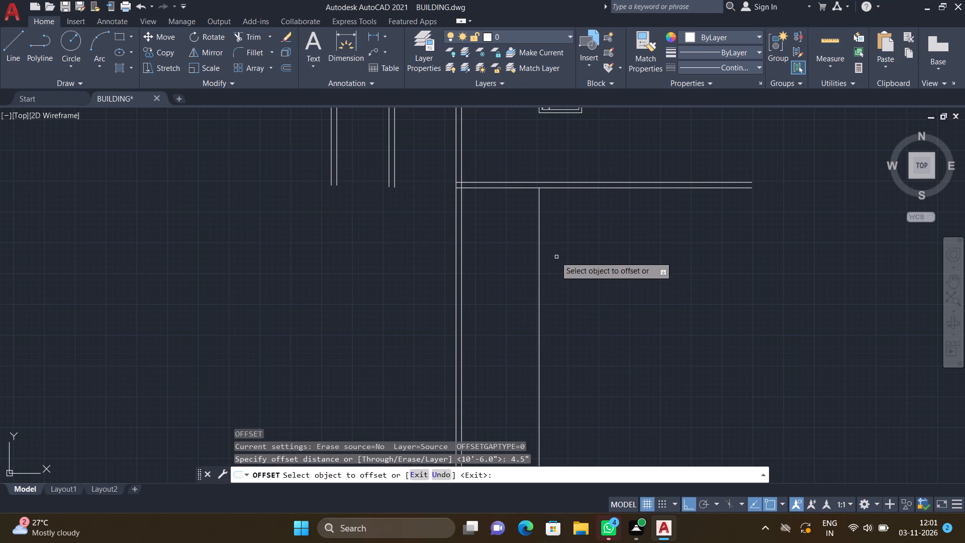
left_click(539, 237)
left_click(570, 244)
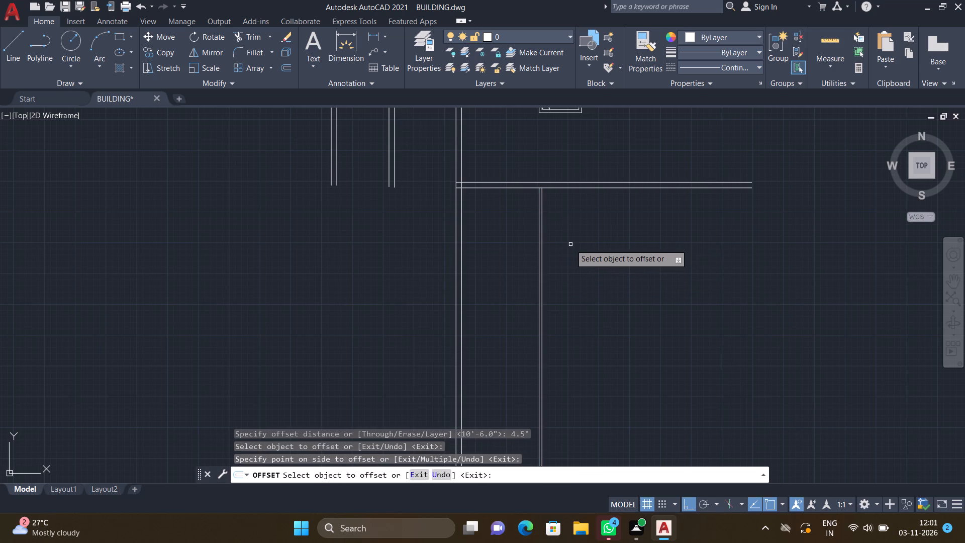
key("Return")
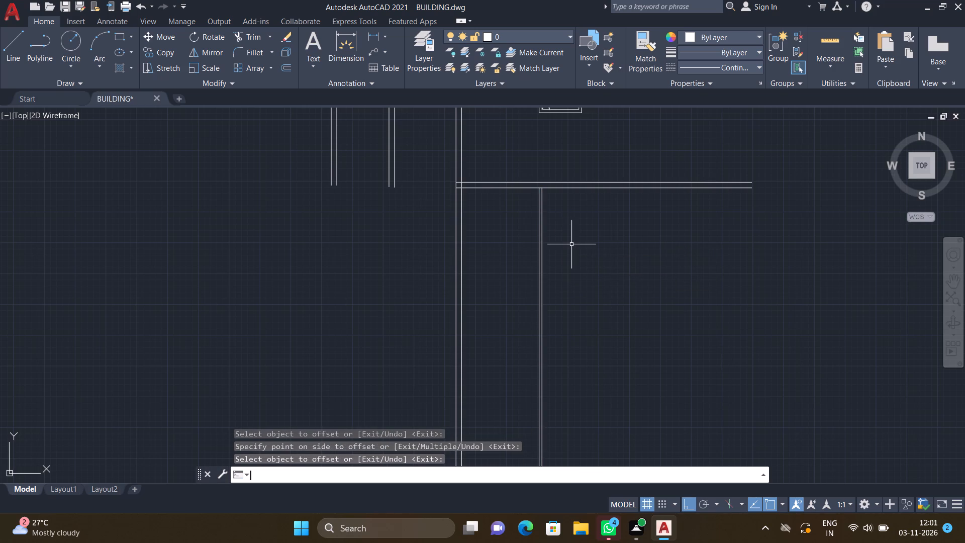
Offset the east line of the new partition wall 5' eastward.
key("o")
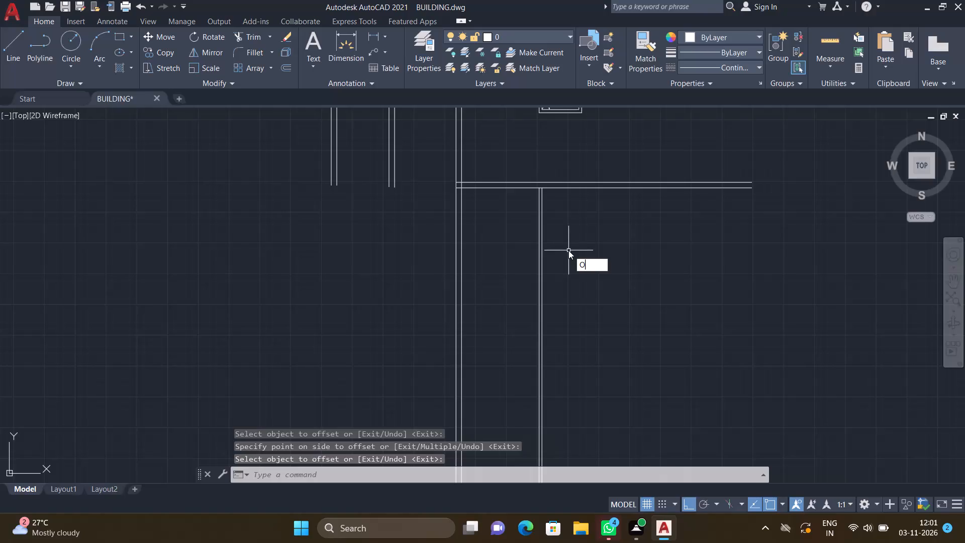
key("Return")
type("5'")
key("Return")
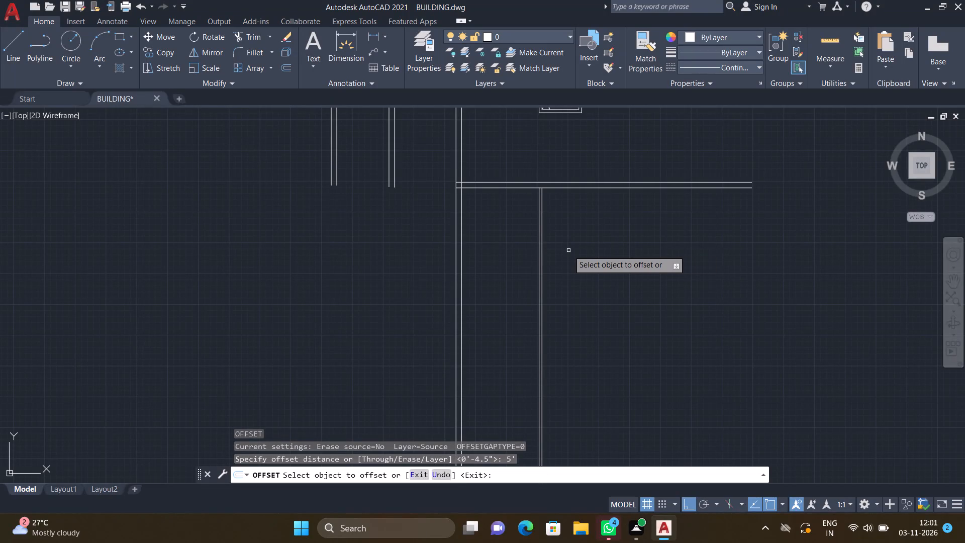
scroll(544, 227, "up", 2)
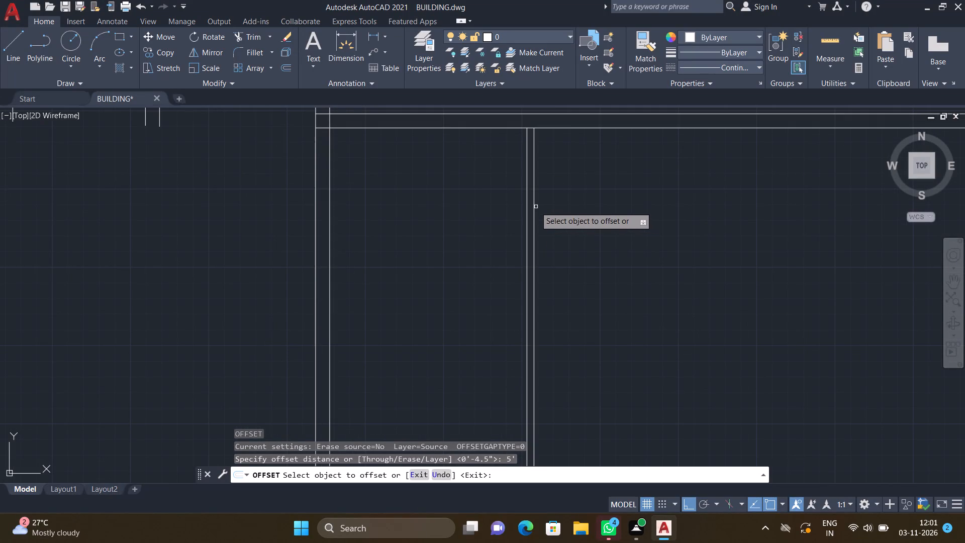
left_click_drag(533, 204, 539, 204)
left_click(659, 211)
key("Return")
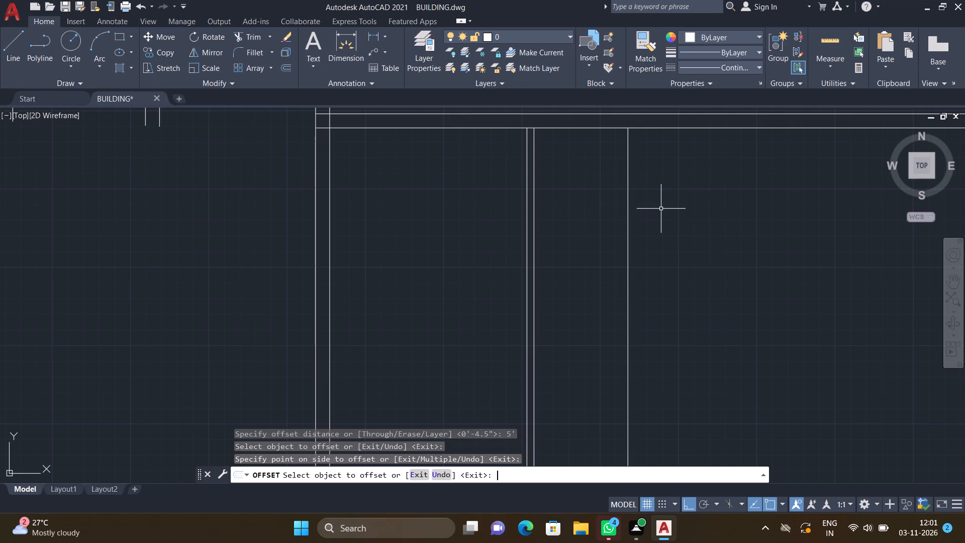
Offset the new vertical line 4.5" eastward to form the second partition wall.
key("o")
key("Return")
type("4.5\"")
key("Return")
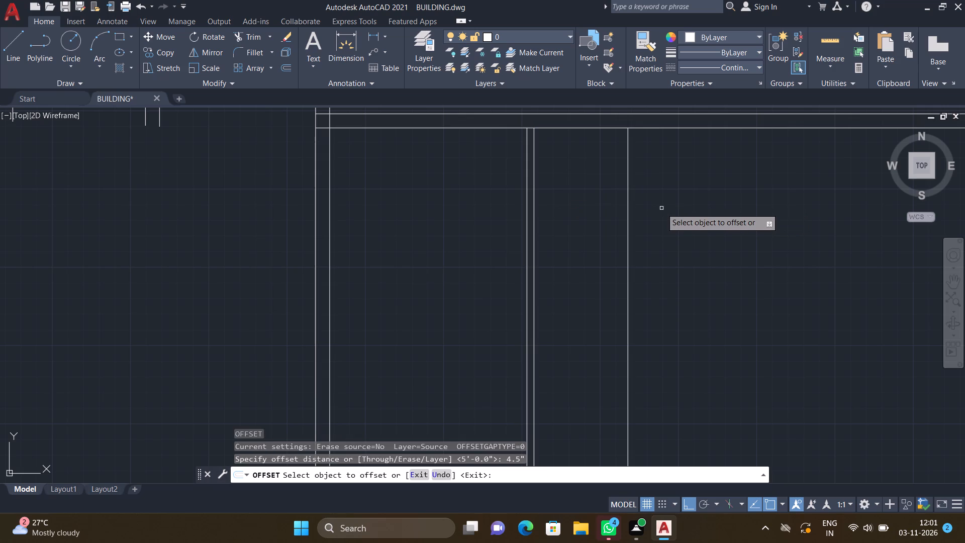
left_click(629, 207)
left_click(673, 207)
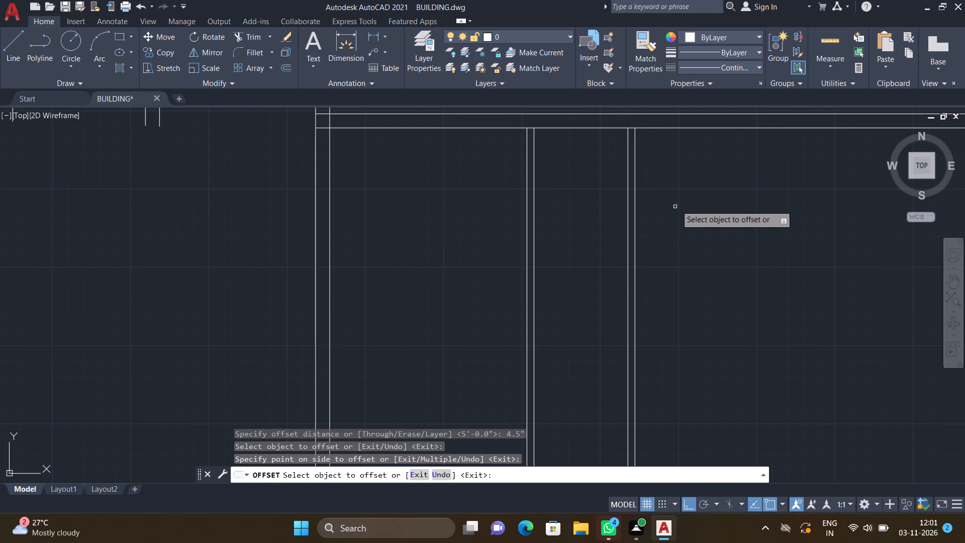
key("Return")
Check the clear width between the inner long vertical wall line and the first partition with a linear dimension, without placing it.
scroll(667, 208, "down", 3)
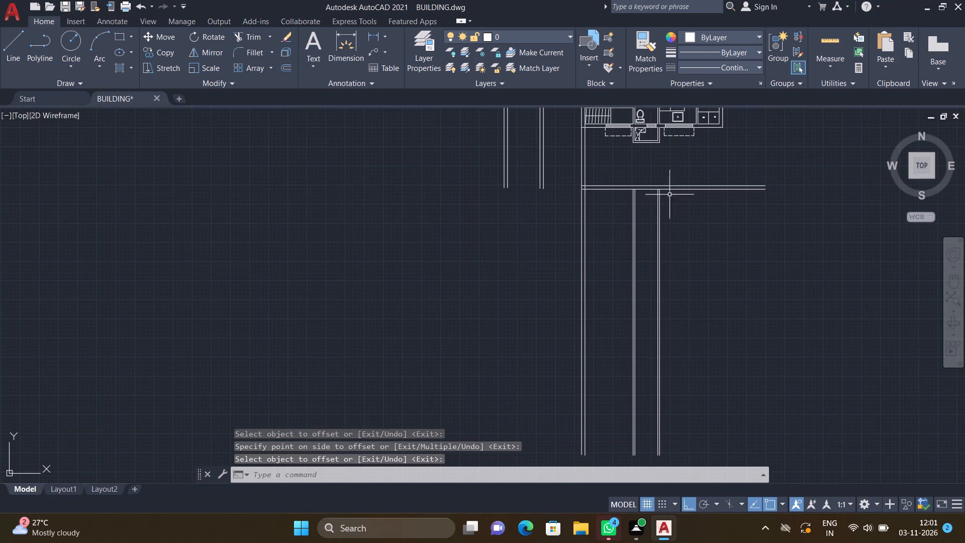
scroll(663, 179, "up", 2)
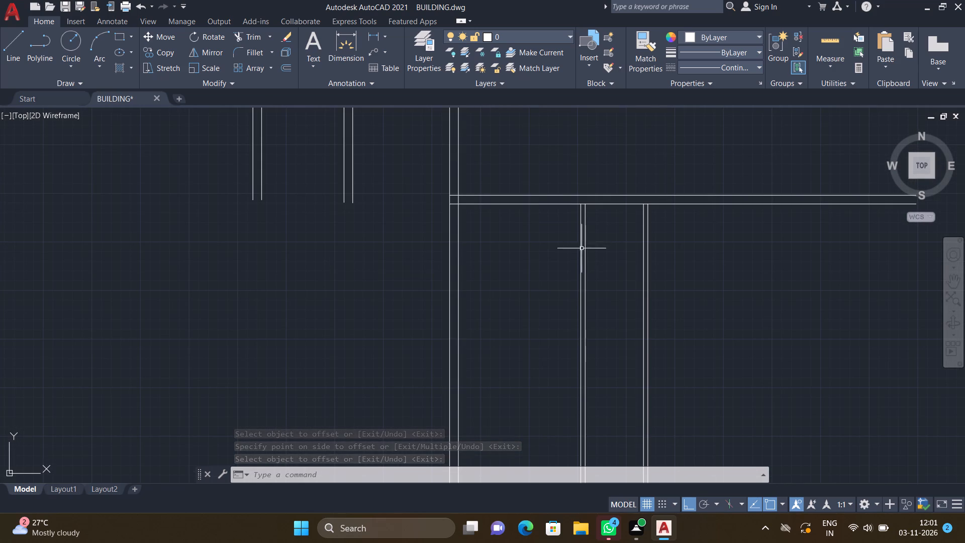
left_click(385, 32)
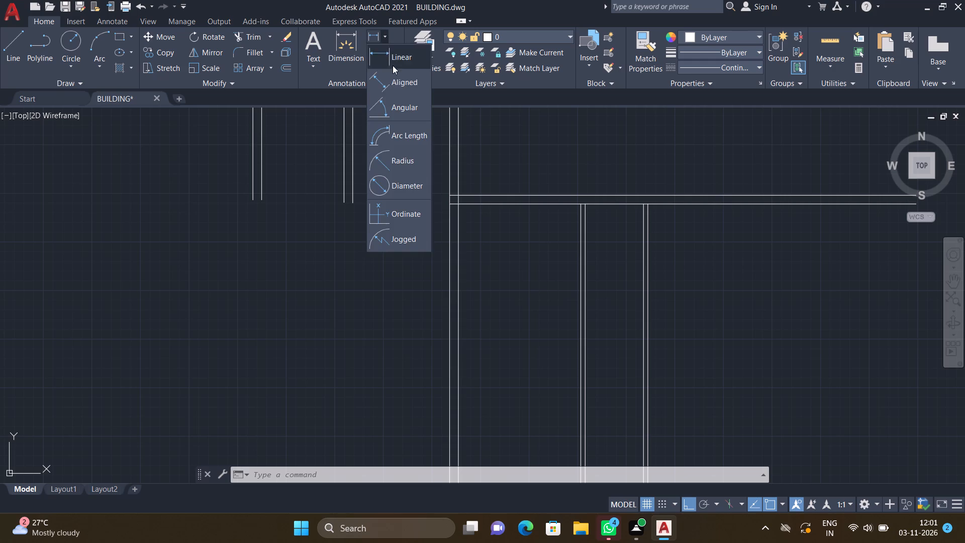
left_click(406, 54)
scroll(453, 320, "up", 2)
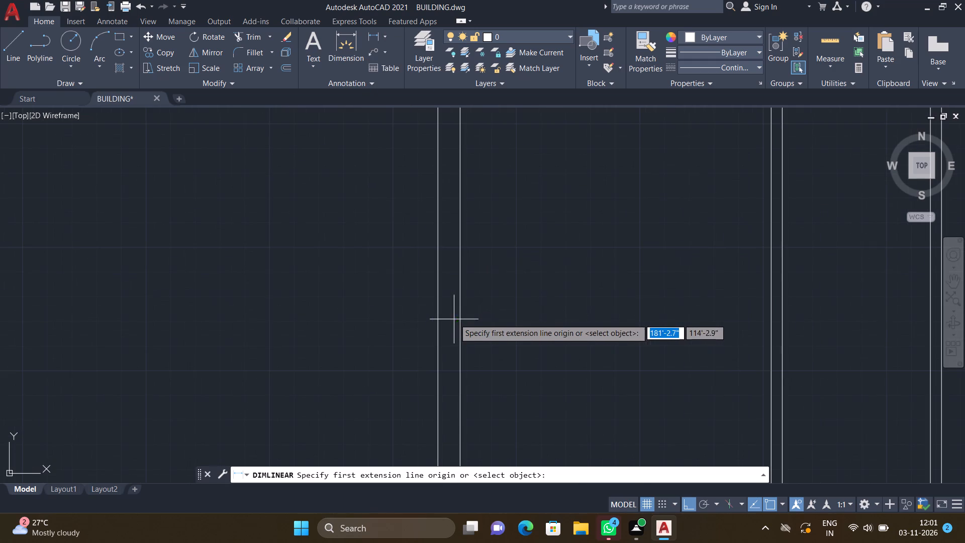
left_click(460, 311)
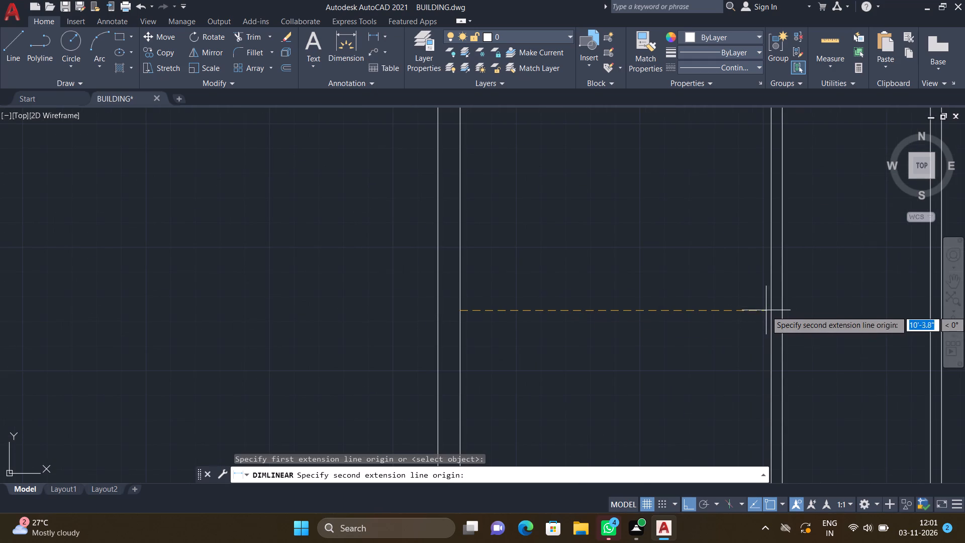
left_click(768, 313)
scroll(614, 324, "up", 3)
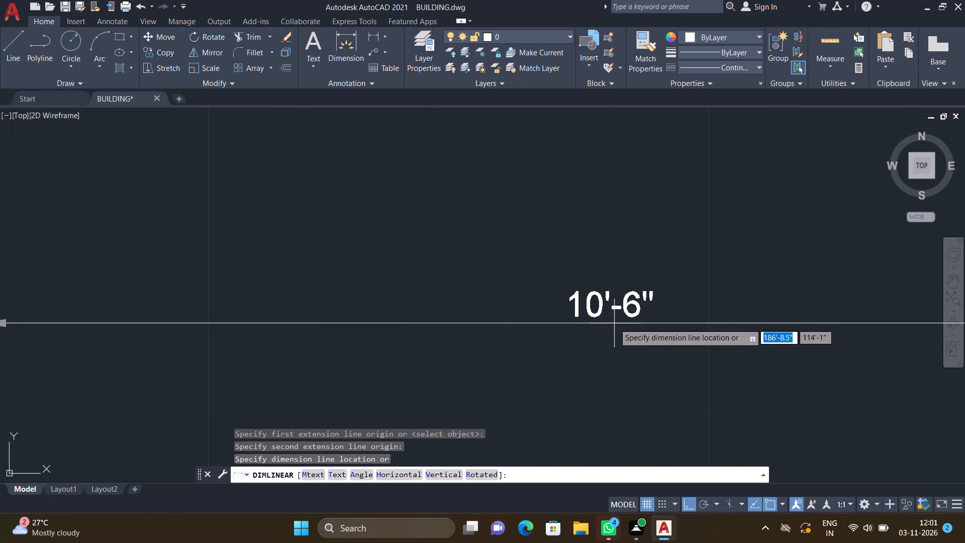
key("Escape")
scroll(596, 307, "down", 8)
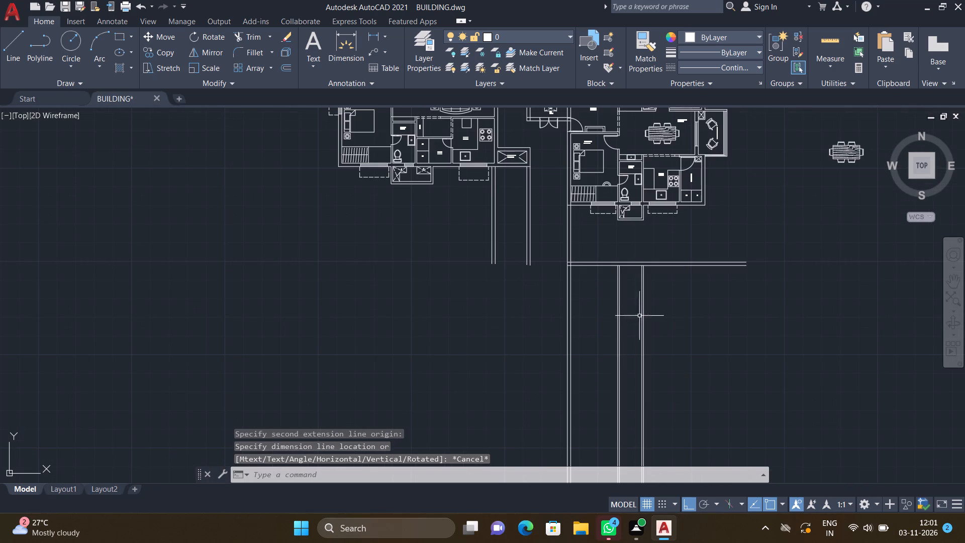
Offset the east line of the second partition wall 13' eastward.
scroll(674, 265, "up", 3)
key("o")
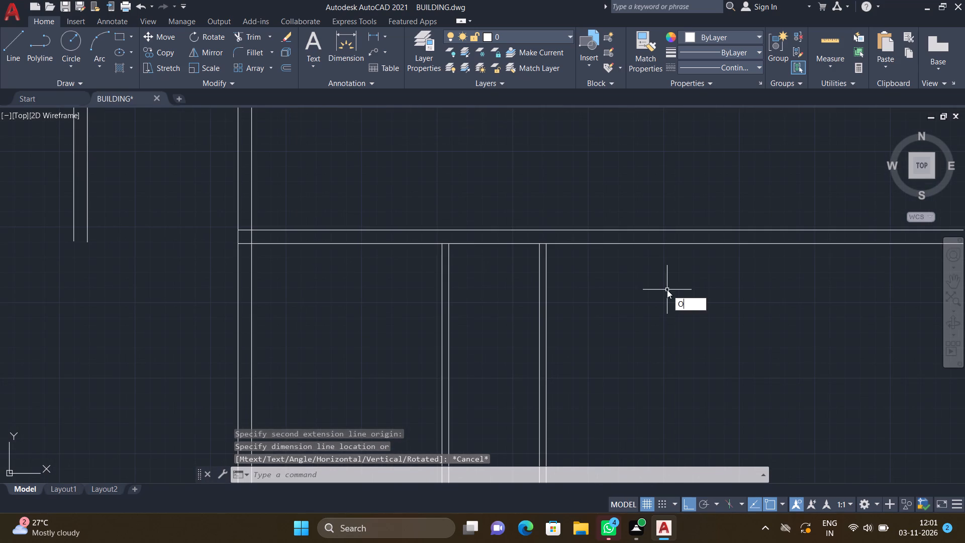
key("Return")
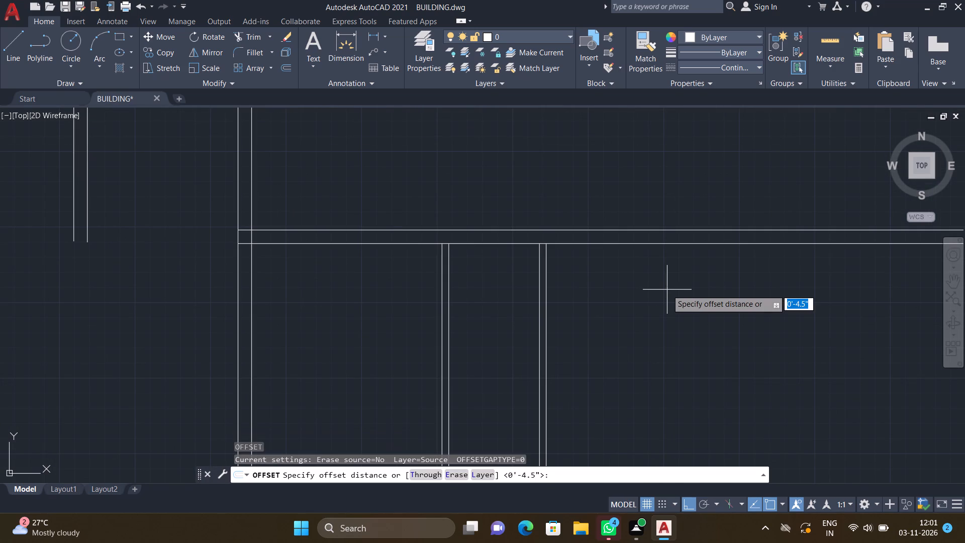
type("13'")
key("Return")
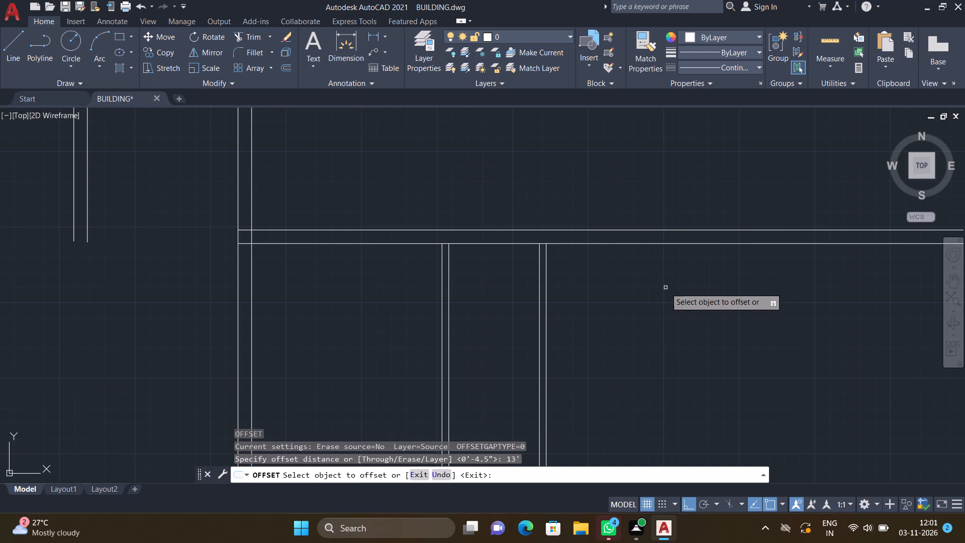
left_click(547, 312)
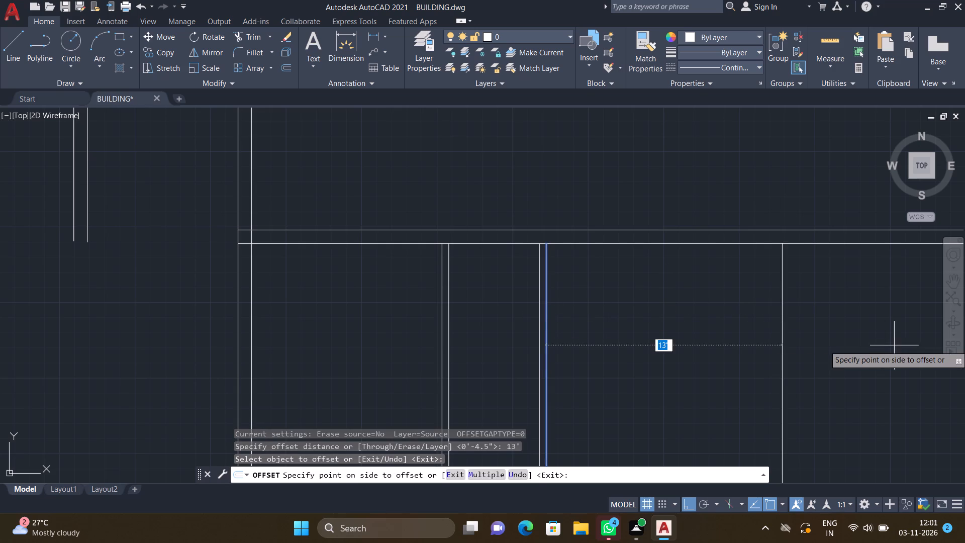
left_click(894, 345)
key("Return")
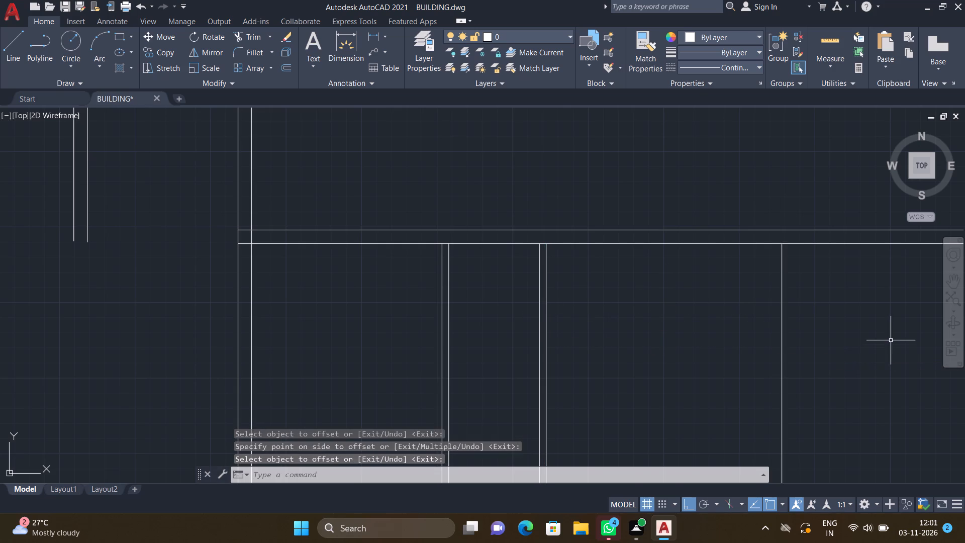
Extend both lines of each partition wall and the easternmost vertical line up to the upper horizontal wall line.
scroll(889, 341, "down", 2)
scroll(859, 319, "up", 2)
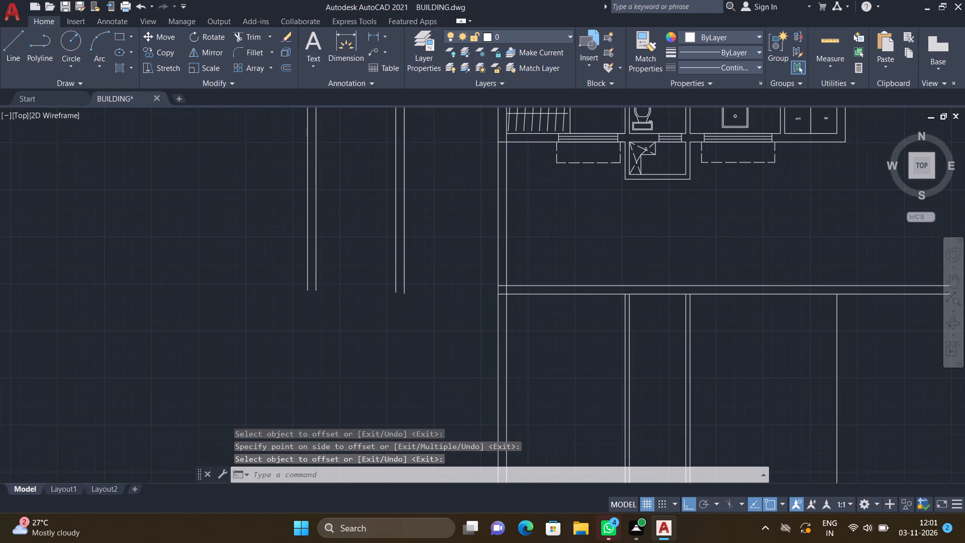
type("EX")
key("Return")
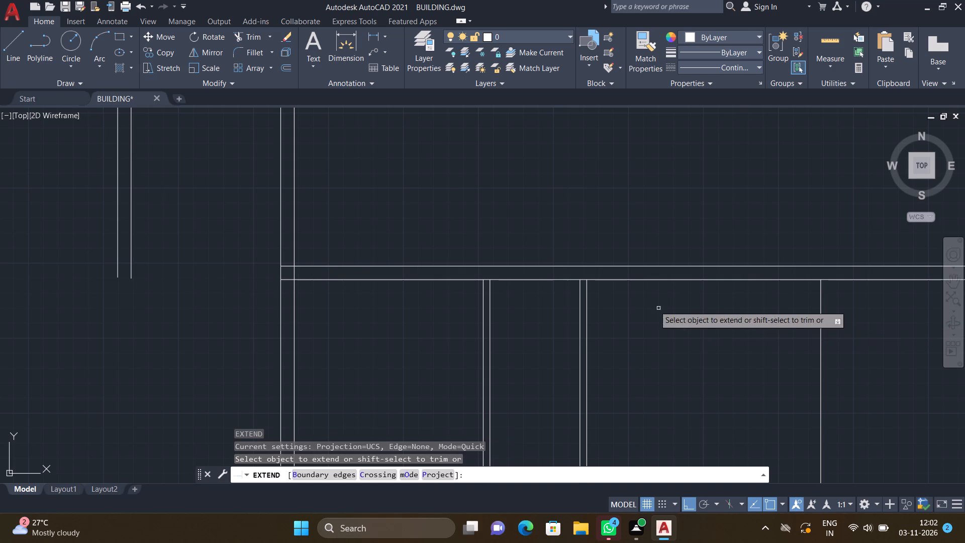
left_click(484, 299)
left_click(490, 298)
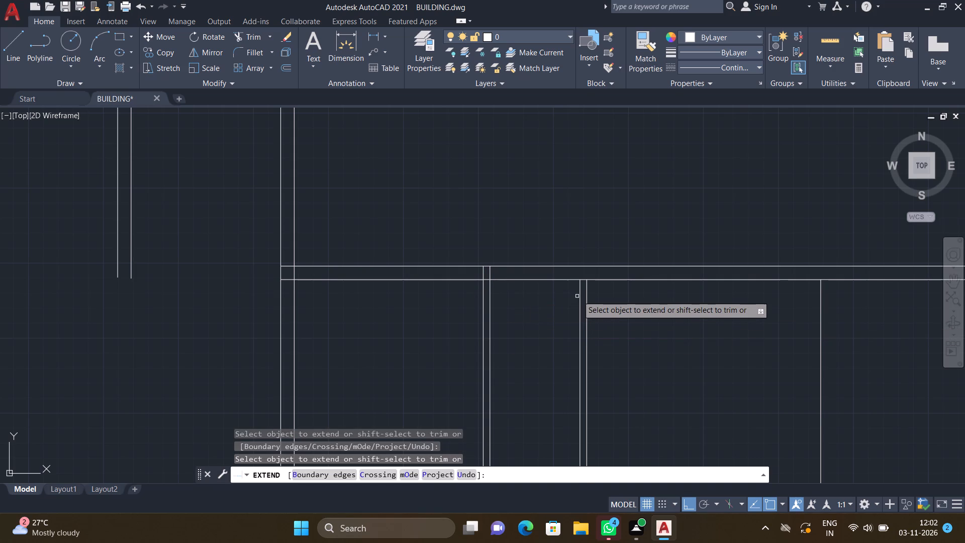
left_click(578, 294)
left_click(587, 294)
scroll(705, 296, "down", 2)
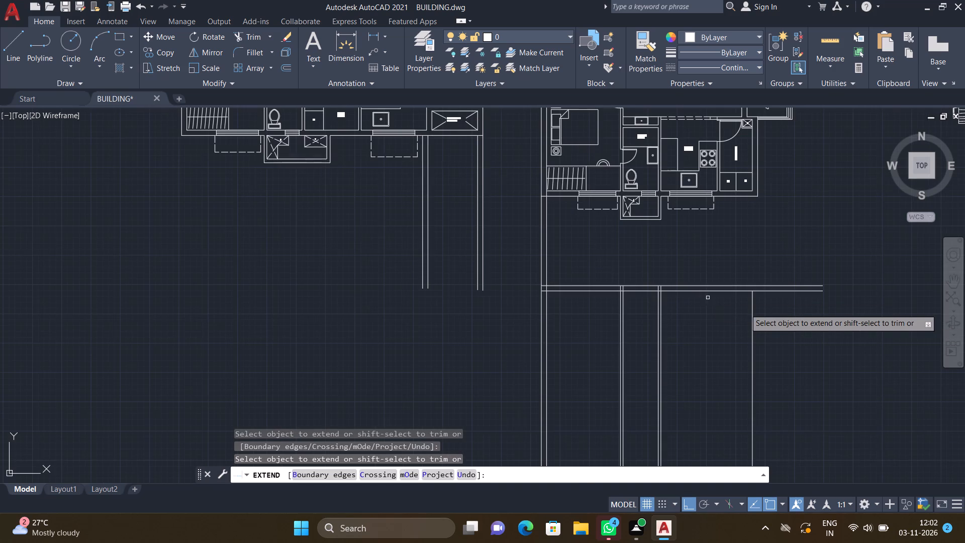
left_click(751, 307)
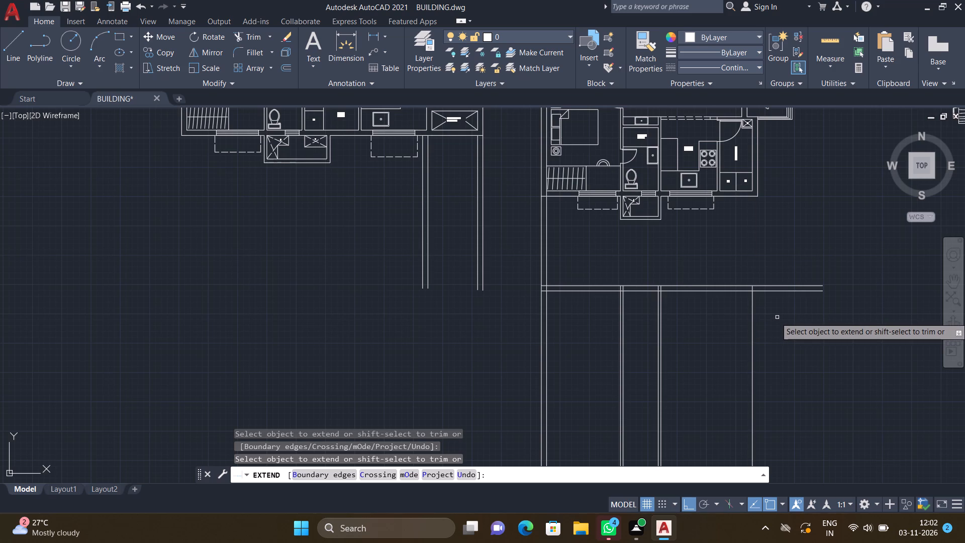
key("Return")
Offset the easternmost vertical line 9" eastward to form the outer east wall.
scroll(777, 308, "up", 3)
key("o")
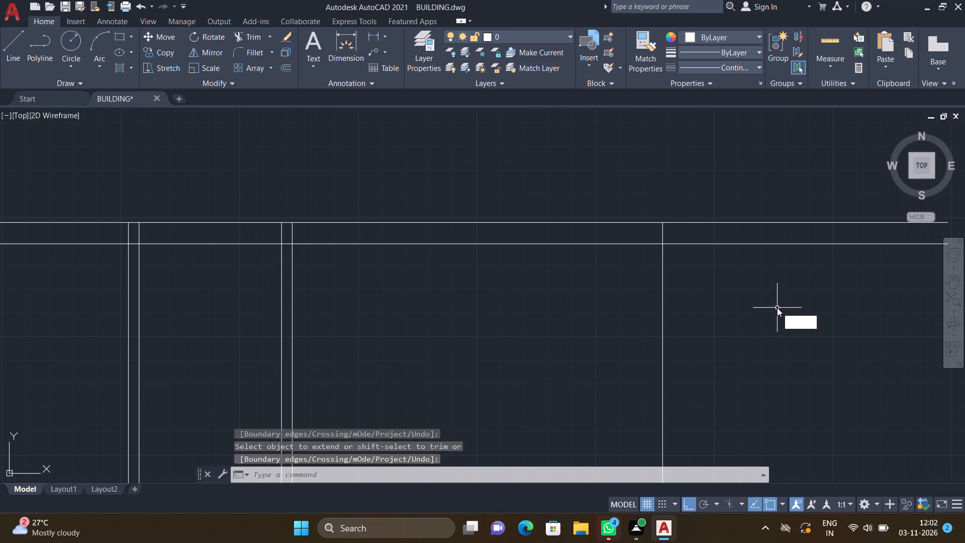
key("Return")
type("9\"")
key("Return")
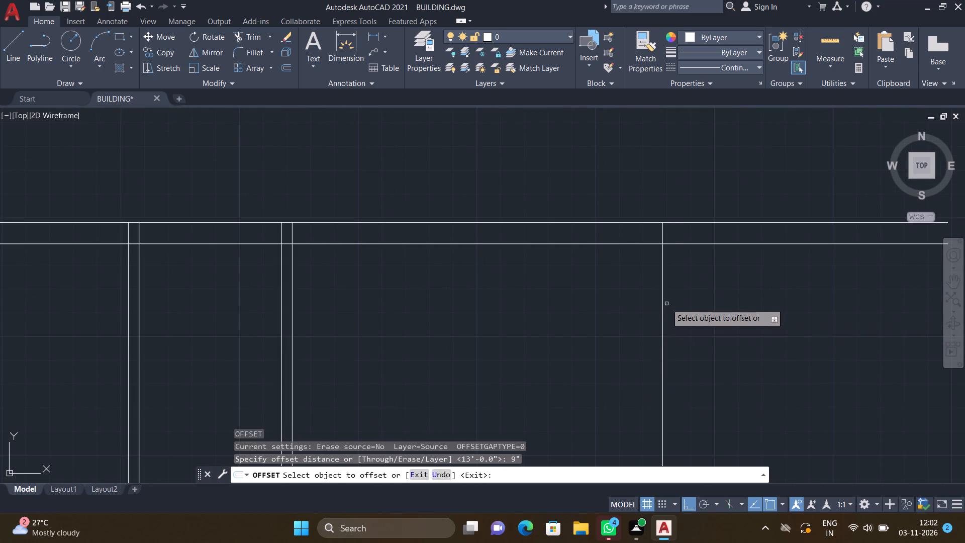
left_click(663, 291)
left_click(707, 300)
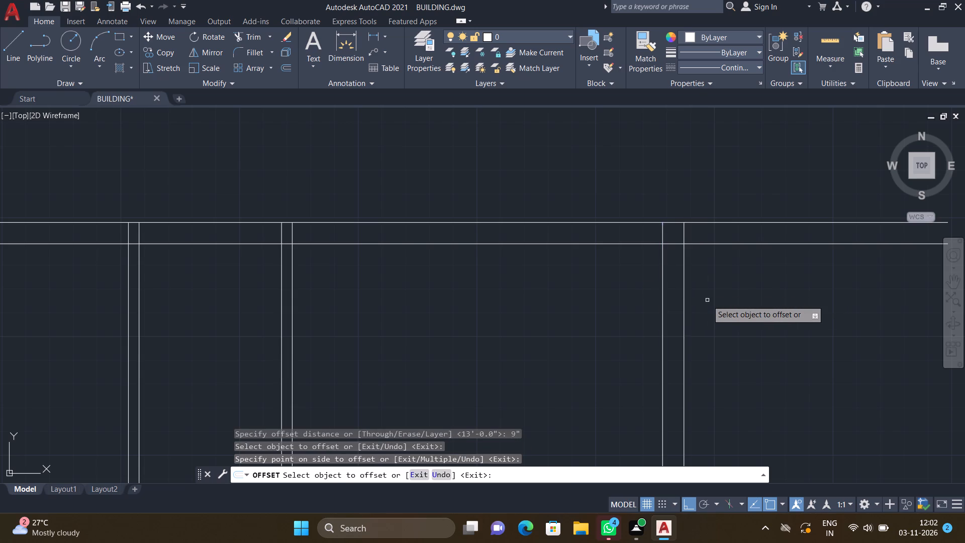
key("Return")
Trim both upper horizontal wall lines where they run past the outer east wall.
scroll(708, 300, "down", 5)
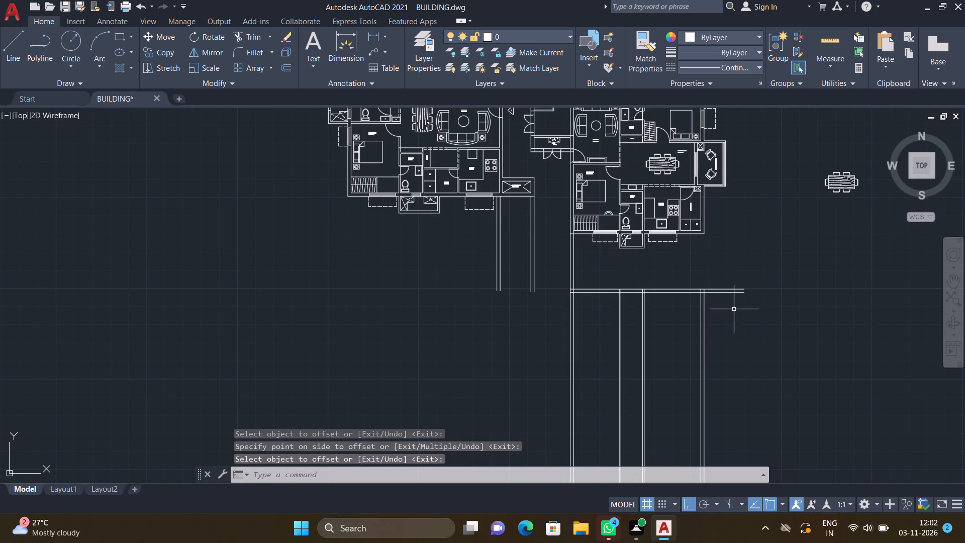
scroll(717, 297, "up", 2)
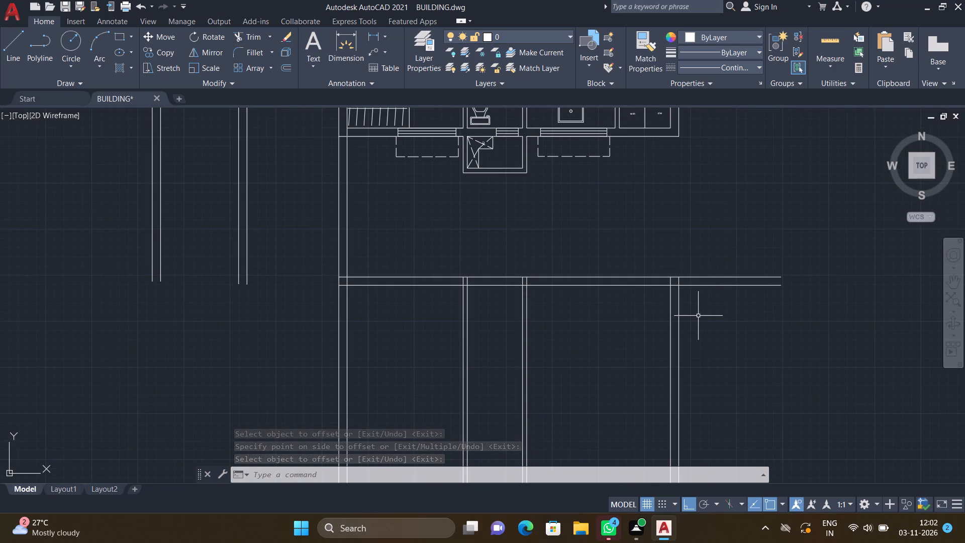
type("TR")
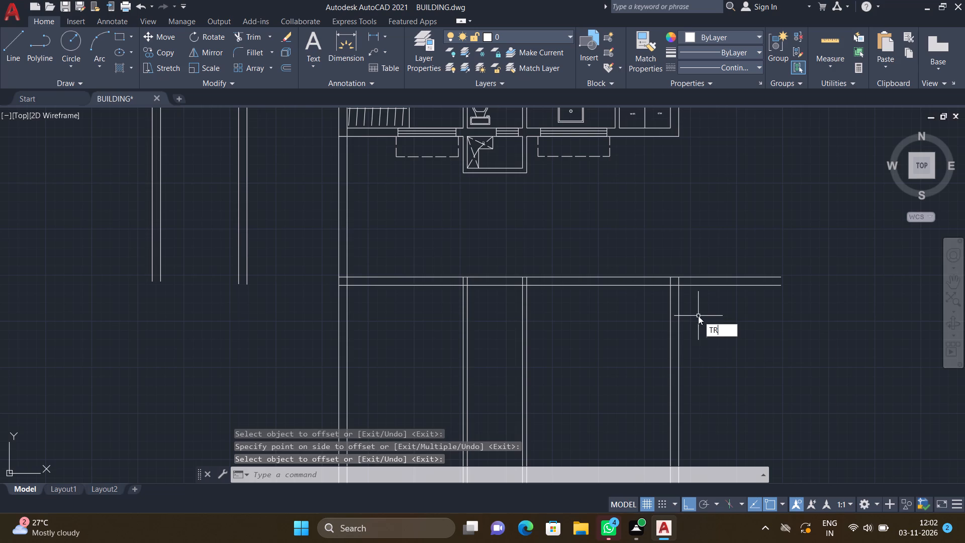
key("Return")
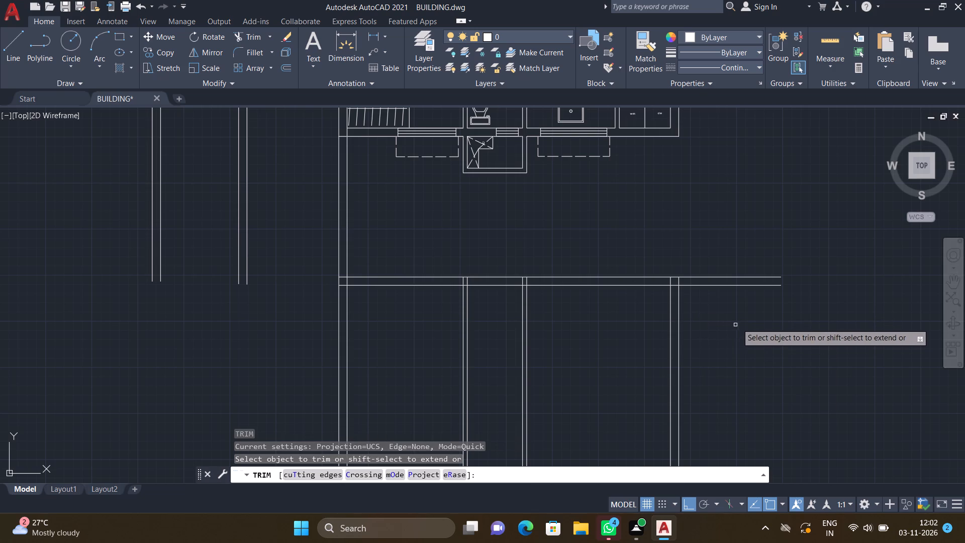
left_click_drag(725, 250, 731, 304)
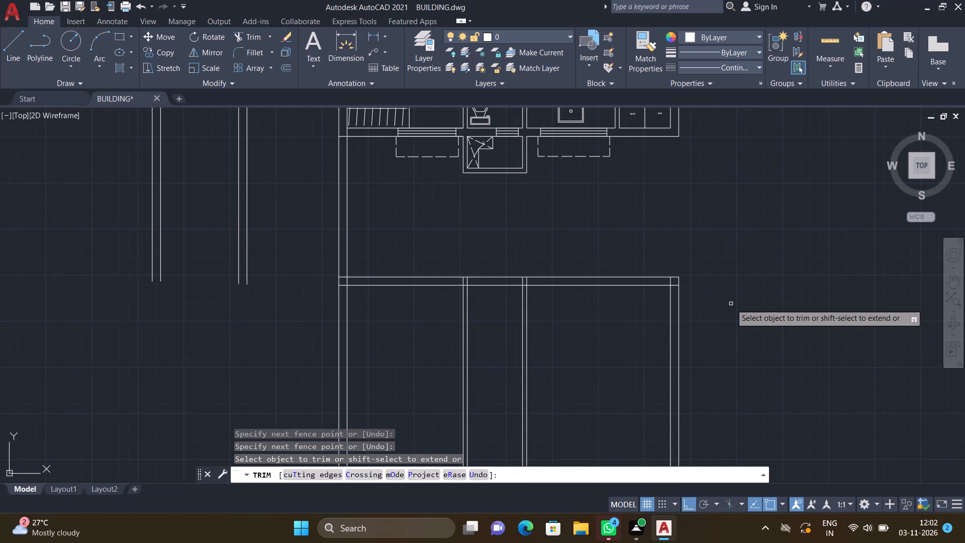
key("Return")
Offset the inner line of the upper horizontal wall 15' southward.
scroll(725, 305, "down", 3)
scroll(689, 340, "up", 2)
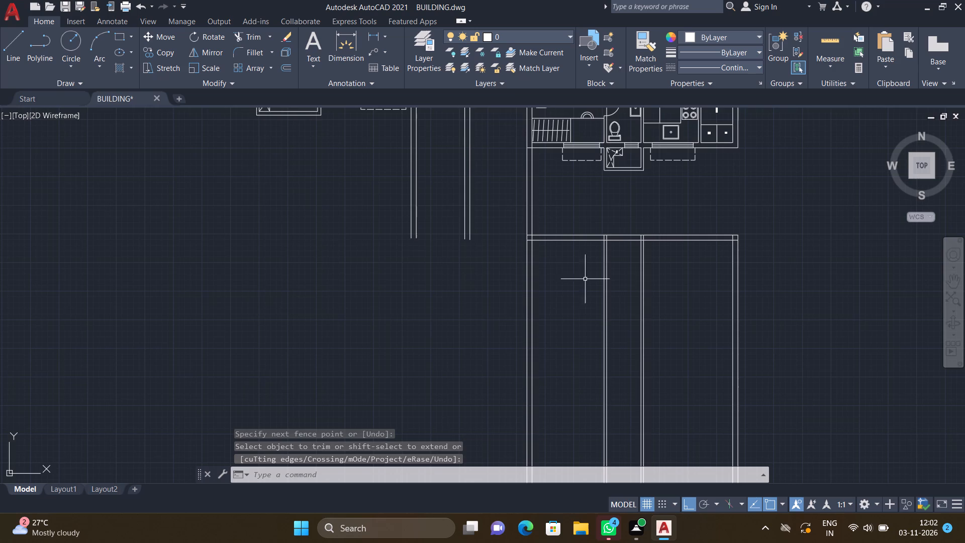
scroll(581, 273, "up", 1)
key("o")
key("Return")
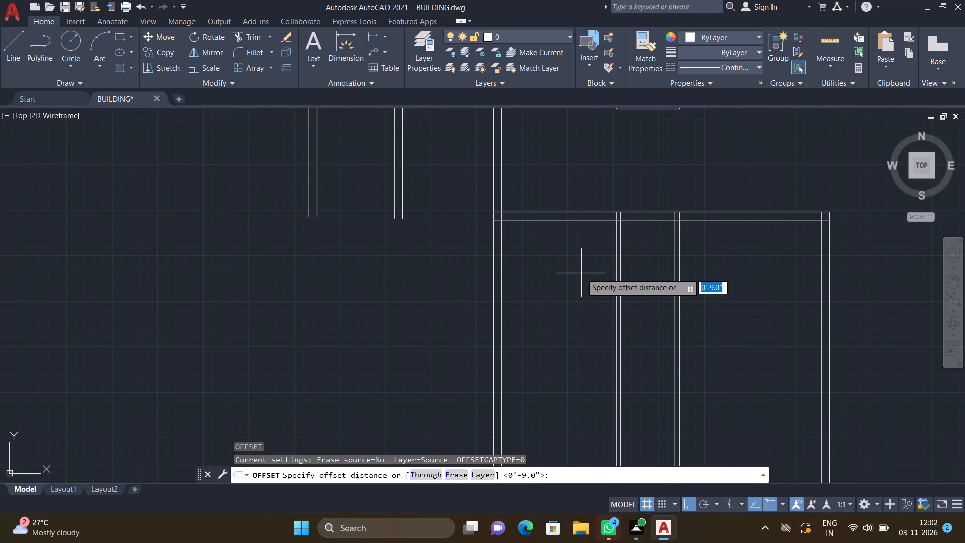
type("15'")
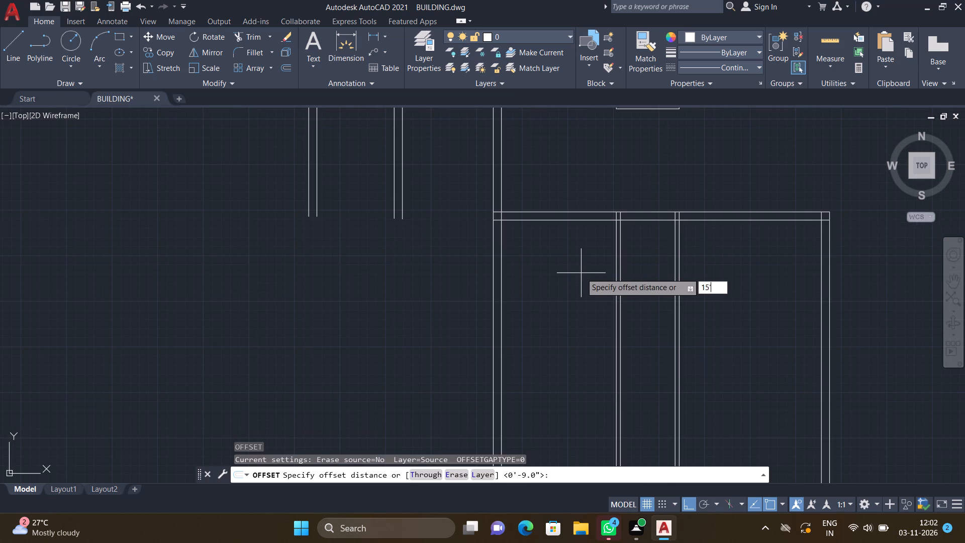
key("Return")
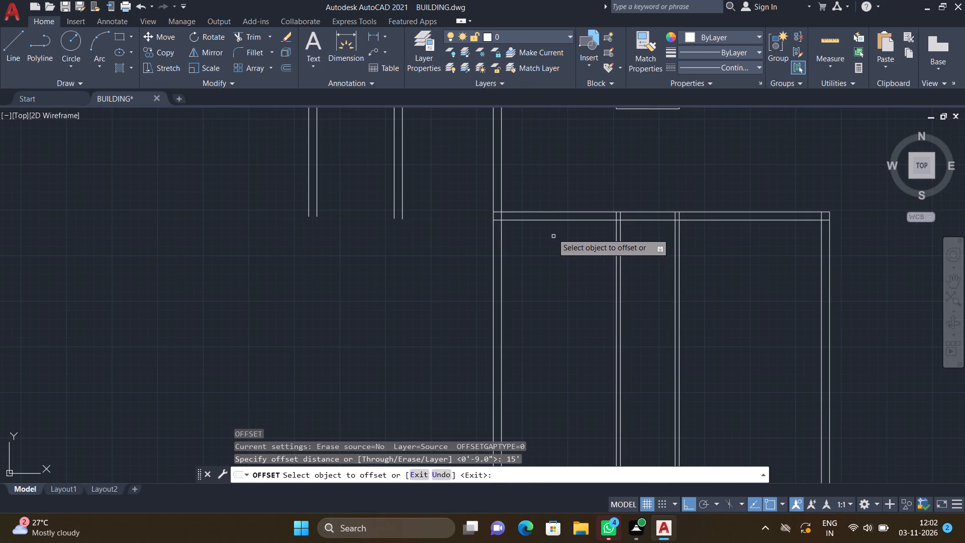
left_click(550, 218)
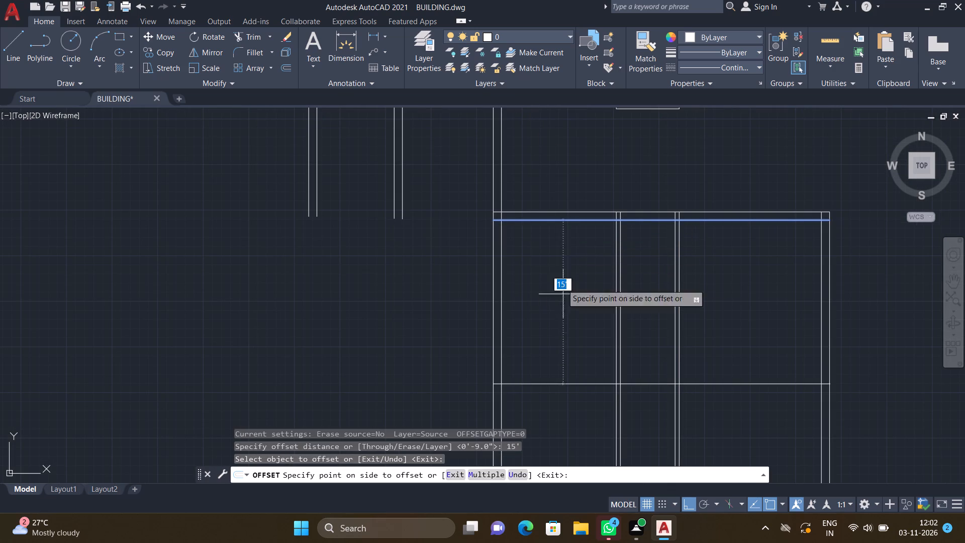
left_click(564, 334)
key("Return")
Trim the new horizontal line east of the first partition, leaving only the part across the west bay.
type("TR")
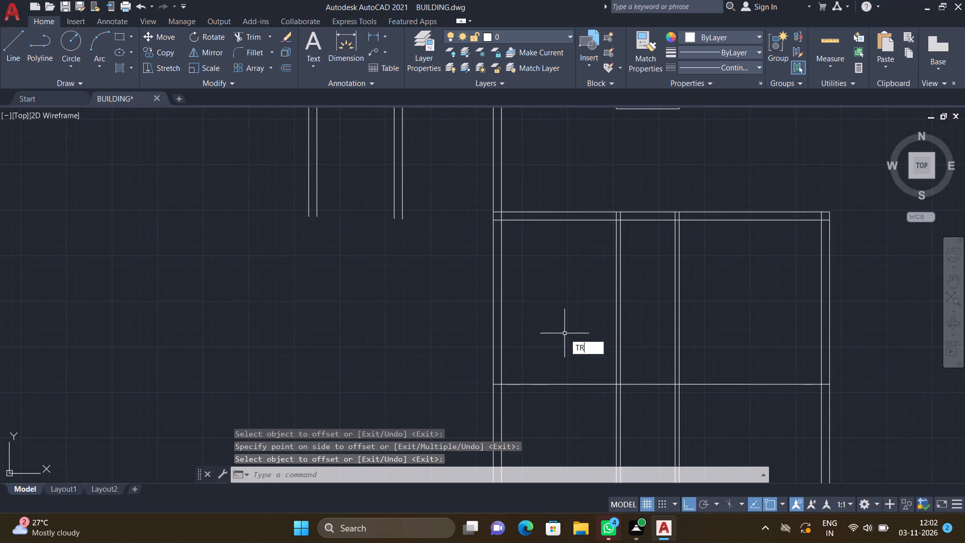
key("Return")
scroll(647, 383, "up", 1)
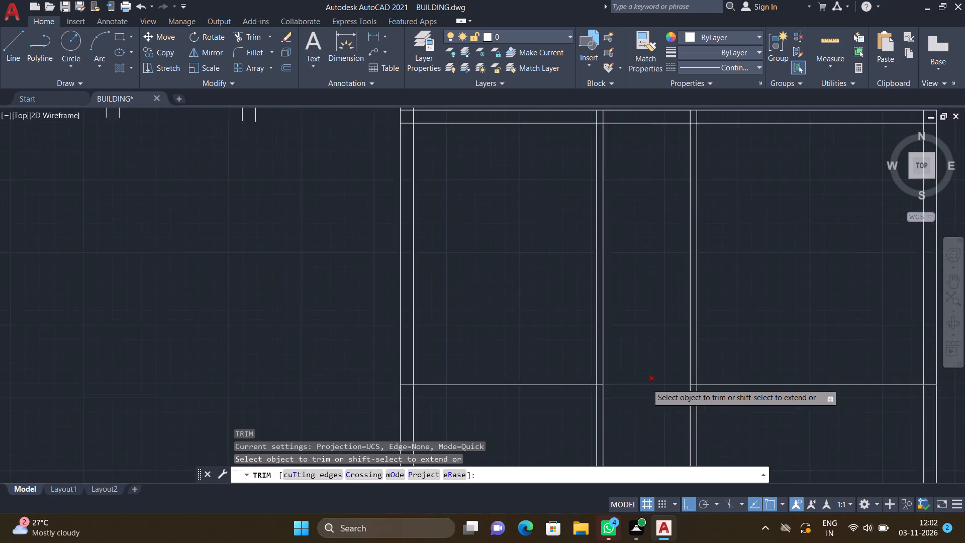
scroll(647, 384, "up", 1)
left_click(644, 386)
scroll(645, 386, "down", 2)
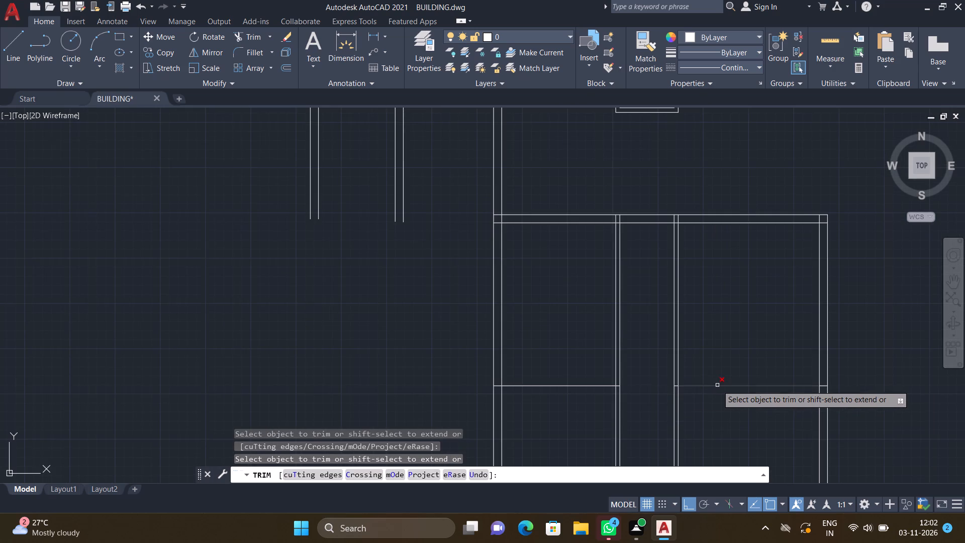
scroll(717, 385, "up", 1)
left_click(717, 385)
scroll(645, 390, "up", 2)
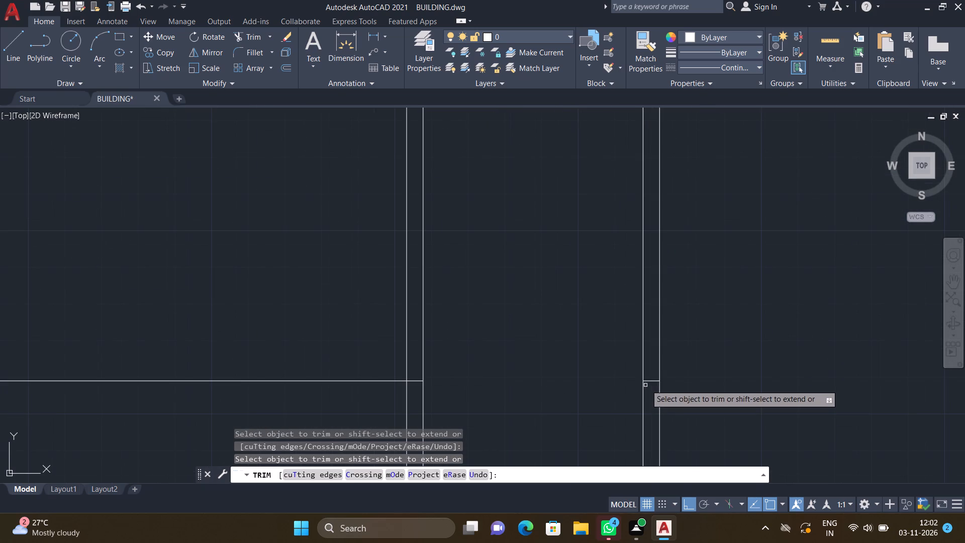
left_click(649, 381)
scroll(685, 382, "down", 3)
scroll(833, 379, "up", 1)
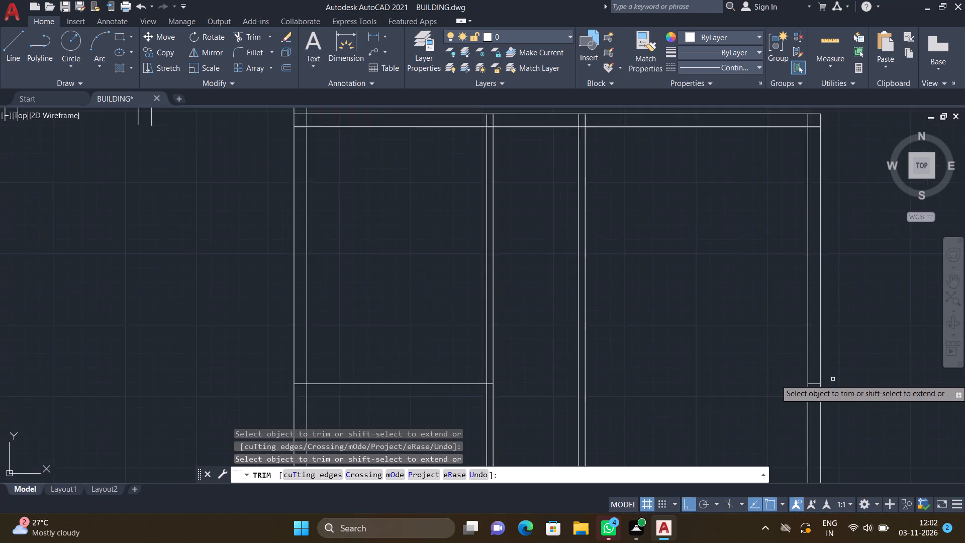
scroll(833, 379, "up", 1)
left_click(805, 386)
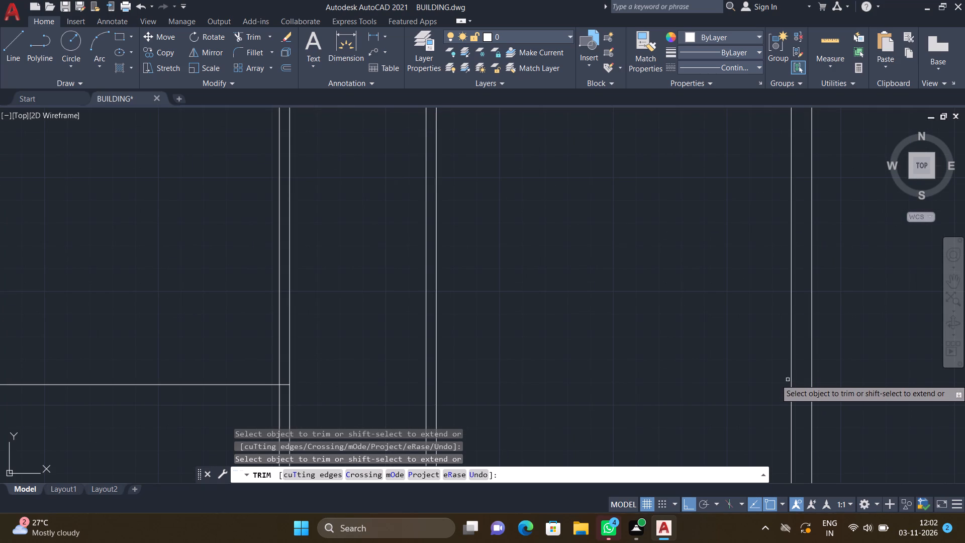
key("Return")
Offset the west bay's horizontal line 4.5" southward to form a cross partition wall.
scroll(718, 355, "down", 4)
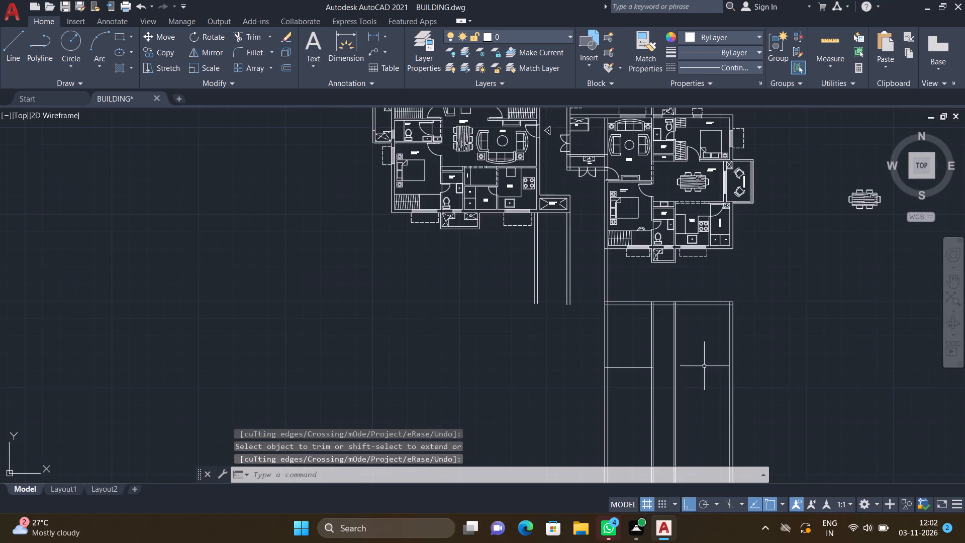
scroll(636, 379, "up", 3)
key("o")
key("Return")
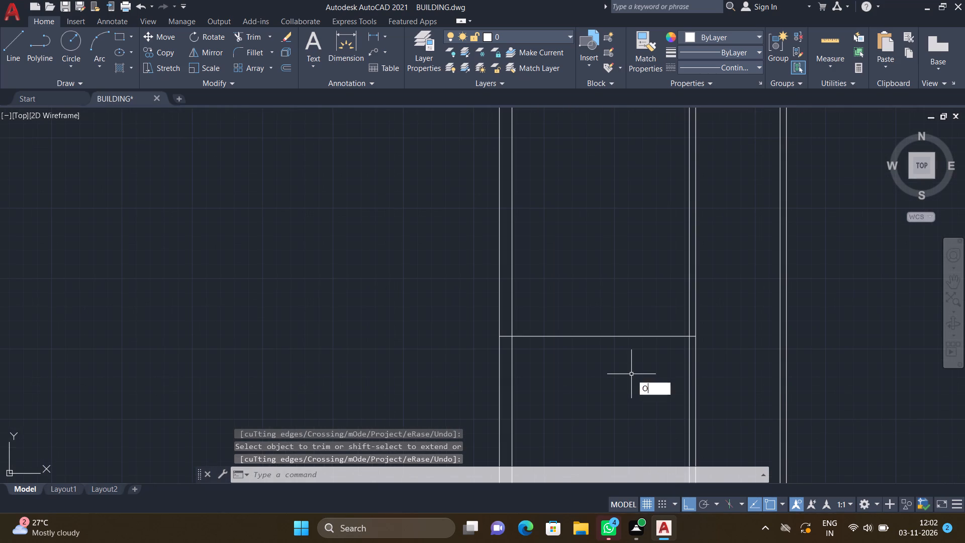
type("4.5\"")
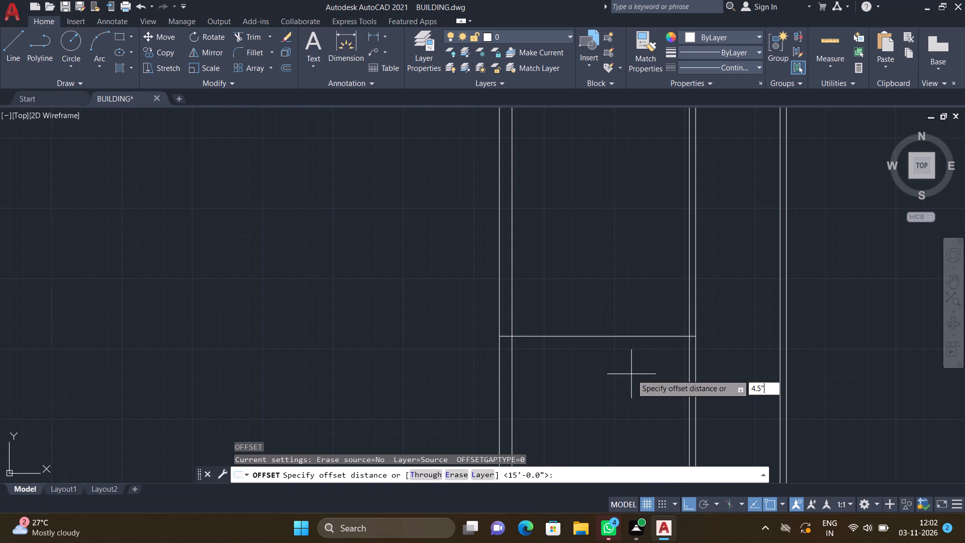
key("Return")
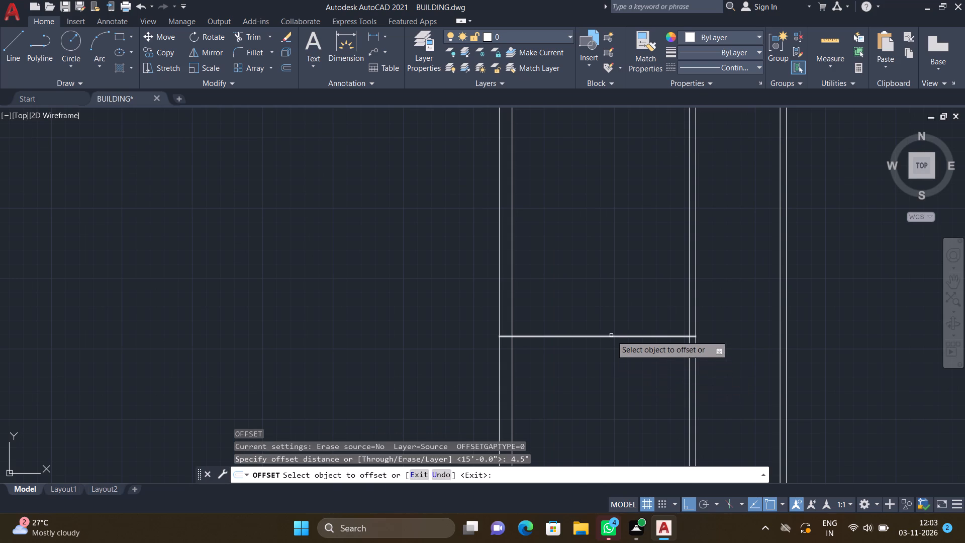
left_click(611, 337)
left_click(615, 364)
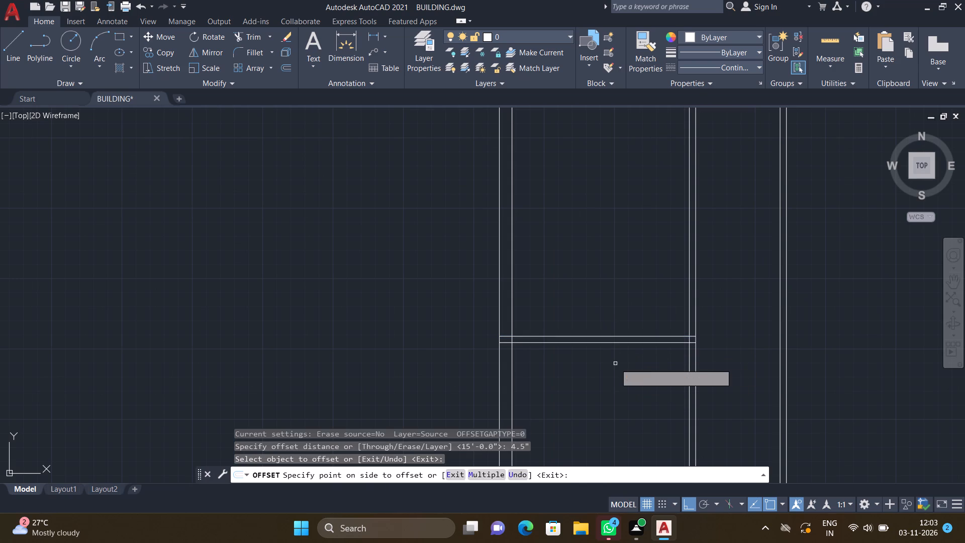
key("Return")
Offset the inner line of the upper horizontal wall 8'6" southward.
scroll(613, 369, "down", 4)
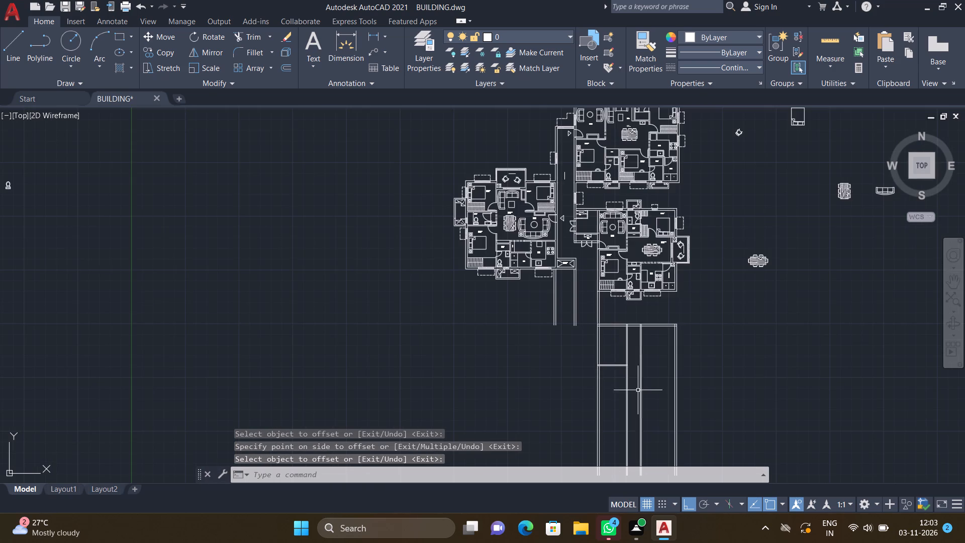
scroll(643, 390, "up", 3)
key("o")
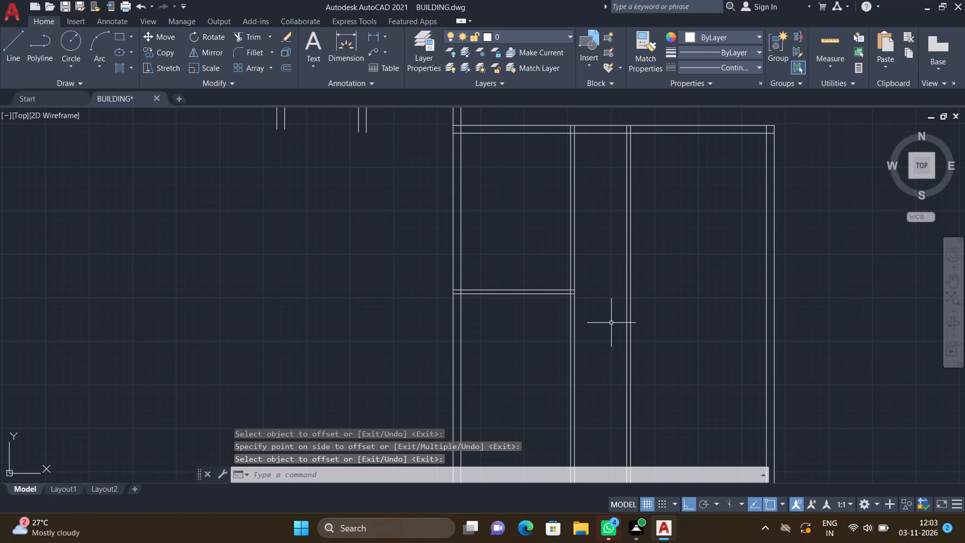
key("Return")
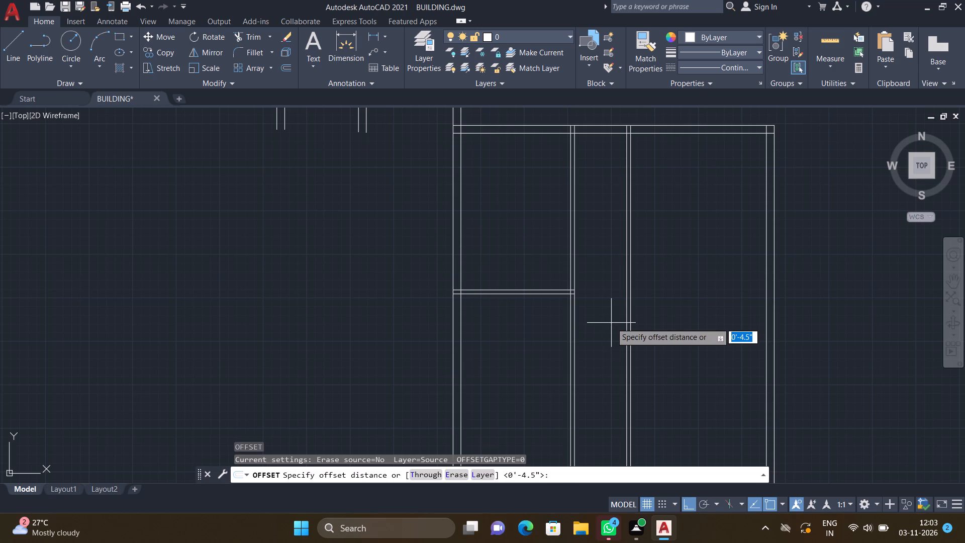
type("8'")
type("6\"")
key("Return")
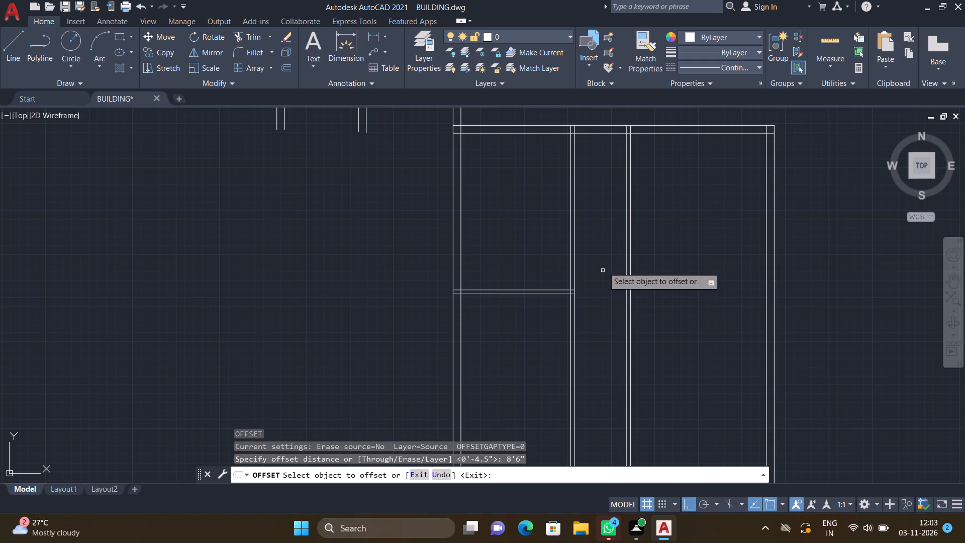
left_click(599, 133)
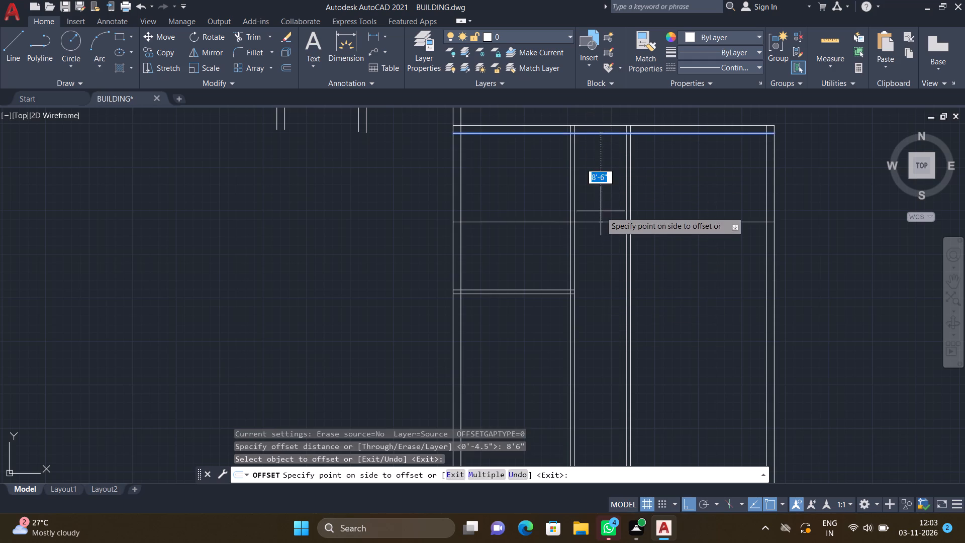
left_click(601, 211)
key("Return")
Trim the new horizontal line in the west and east bays, leaving only the part across the middle bay between the two partitions.
type("TR")
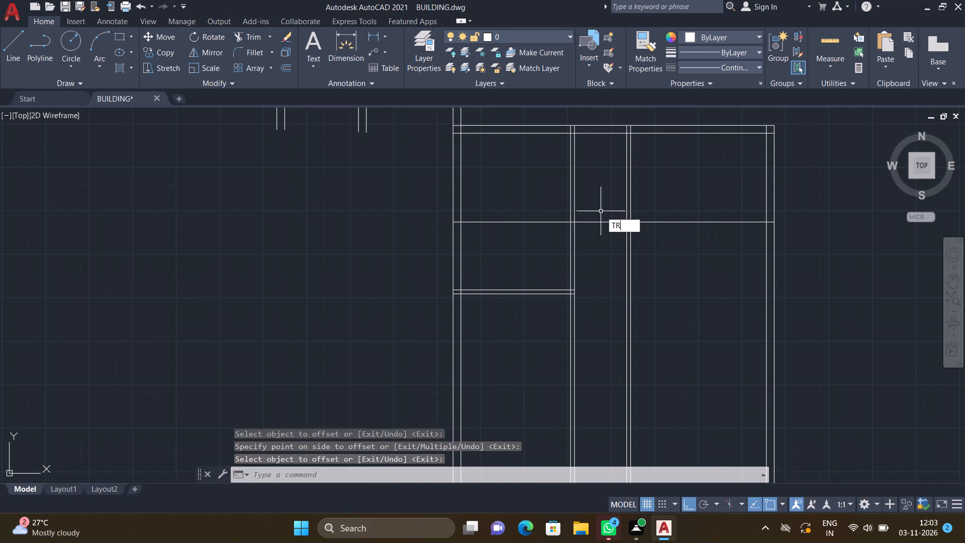
key("Return")
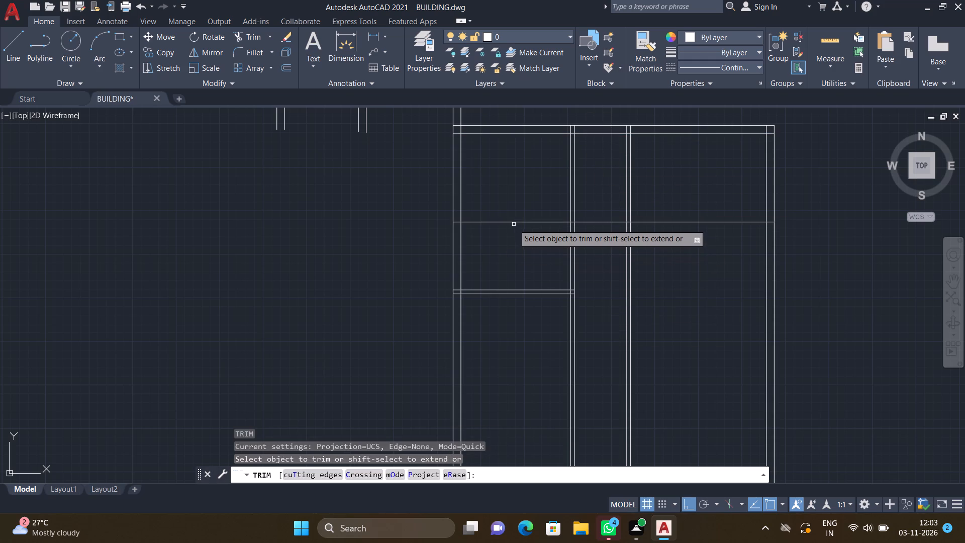
left_click(513, 222)
scroll(451, 223, "up", 2)
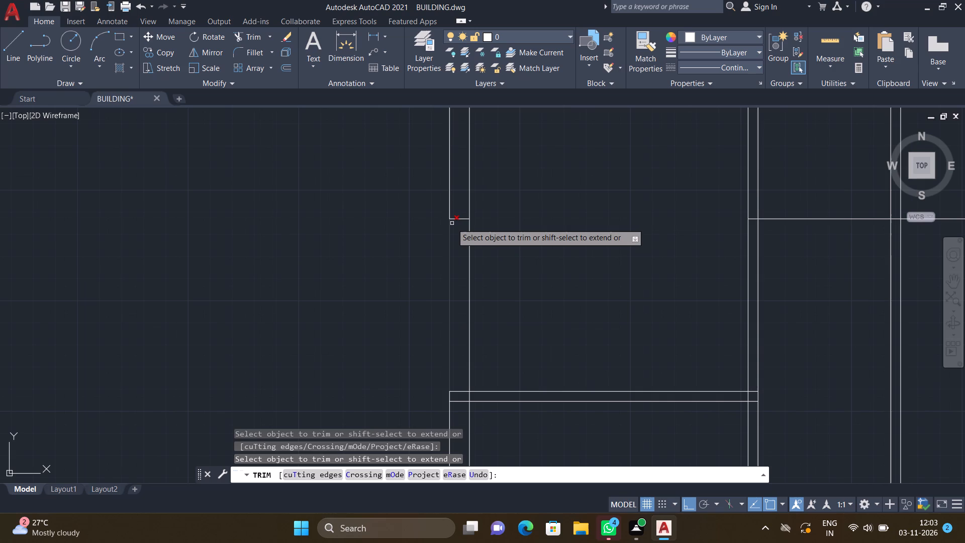
left_click(454, 220)
scroll(506, 237, "down", 3)
scroll(651, 242, "up", 1)
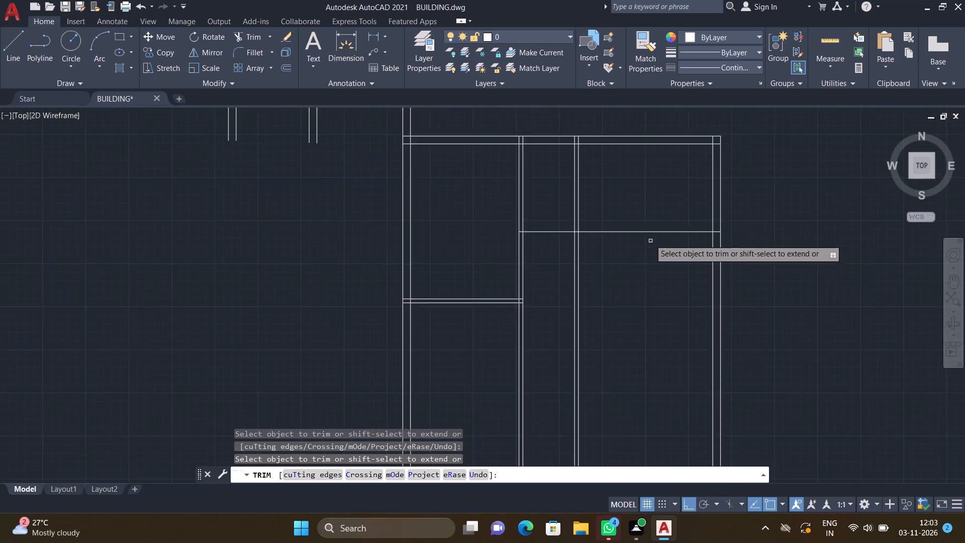
scroll(649, 238, "up", 1)
left_click_drag(619, 213, 629, 256)
scroll(749, 226, "up", 1)
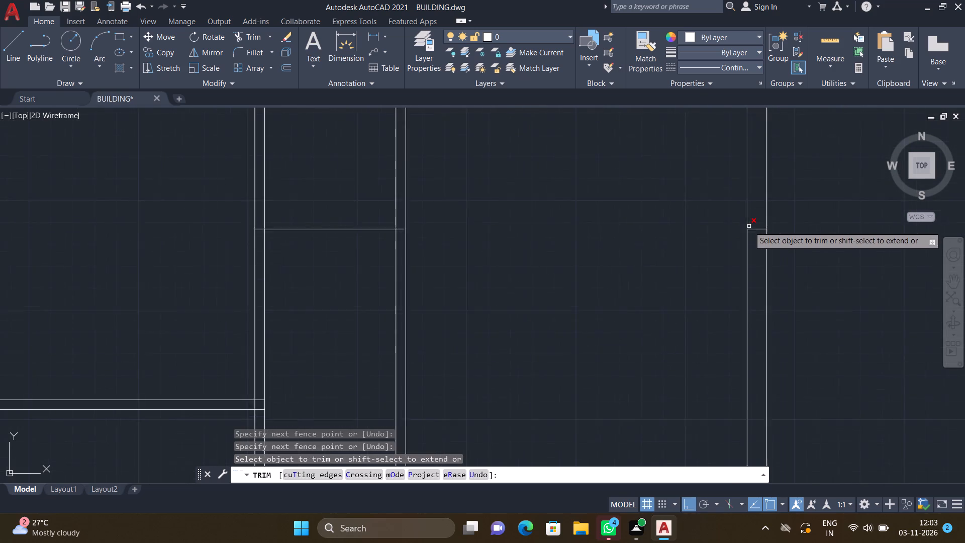
scroll(749, 226, "up", 1)
left_click(754, 230)
key("Return")
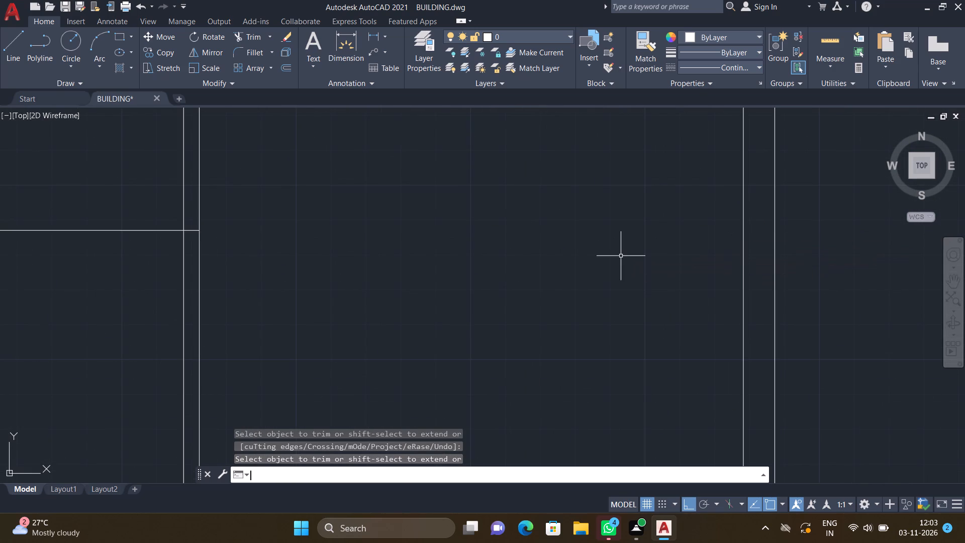
Offset the middle bay's horizontal line 4.5" southward to form a cross partition wall.
scroll(595, 267, "down", 3)
scroll(436, 284, "up", 2)
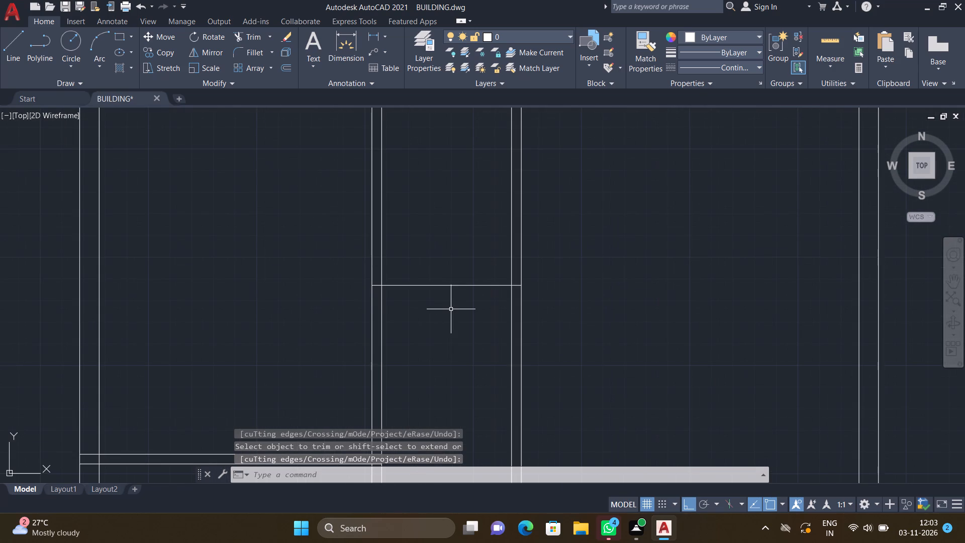
key("o")
key("Return")
type("4.5\"")
key("Return")
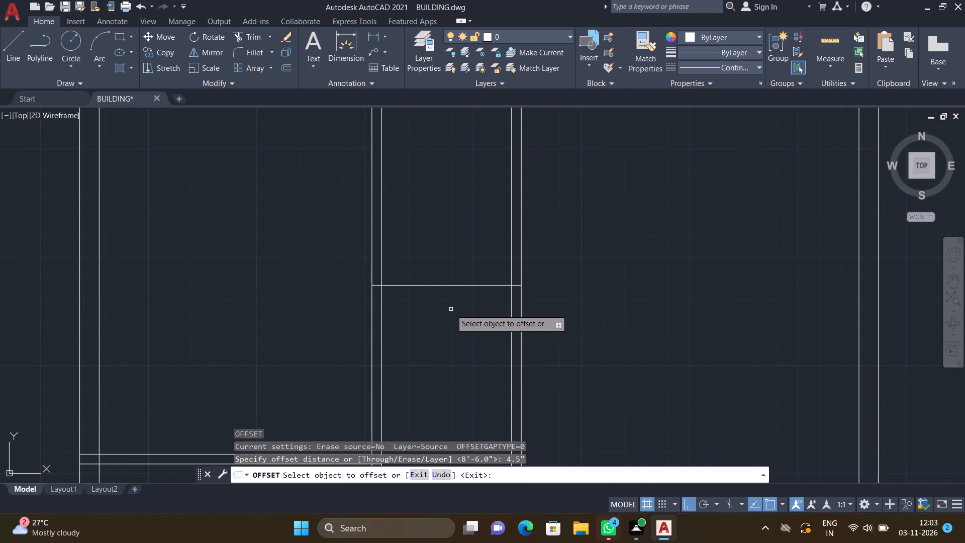
left_click(443, 285)
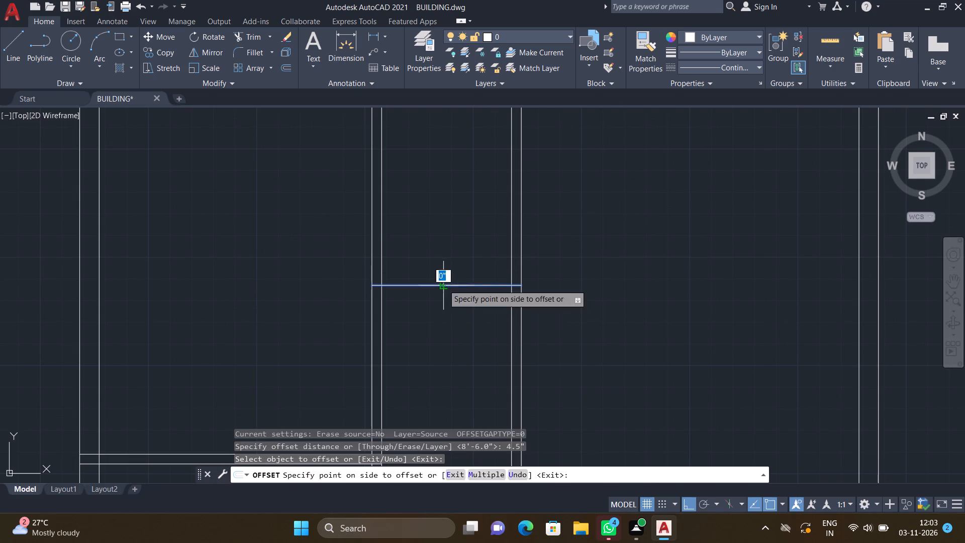
left_click(454, 323)
key("Return")
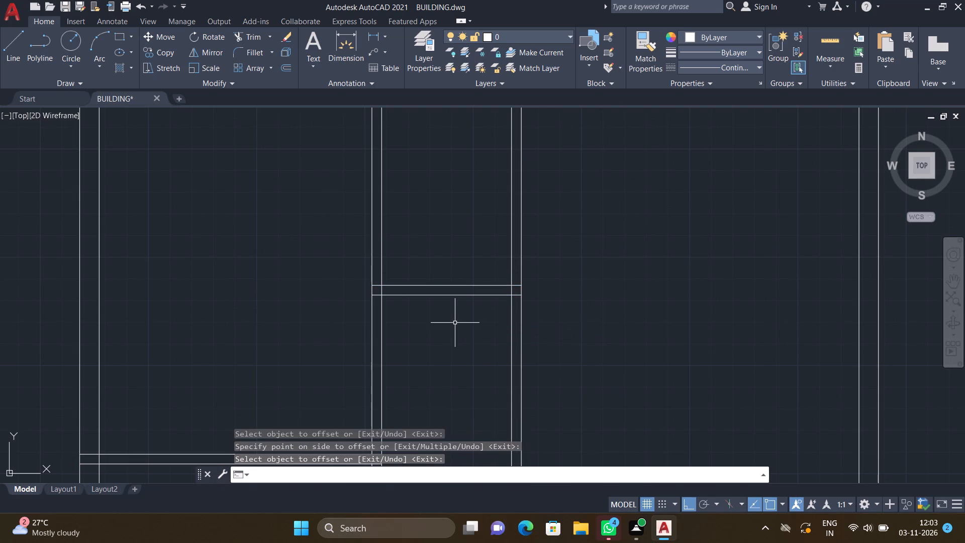
Offset the inner line of the upper horizontal wall 10' southward.
scroll(475, 301, "down", 3)
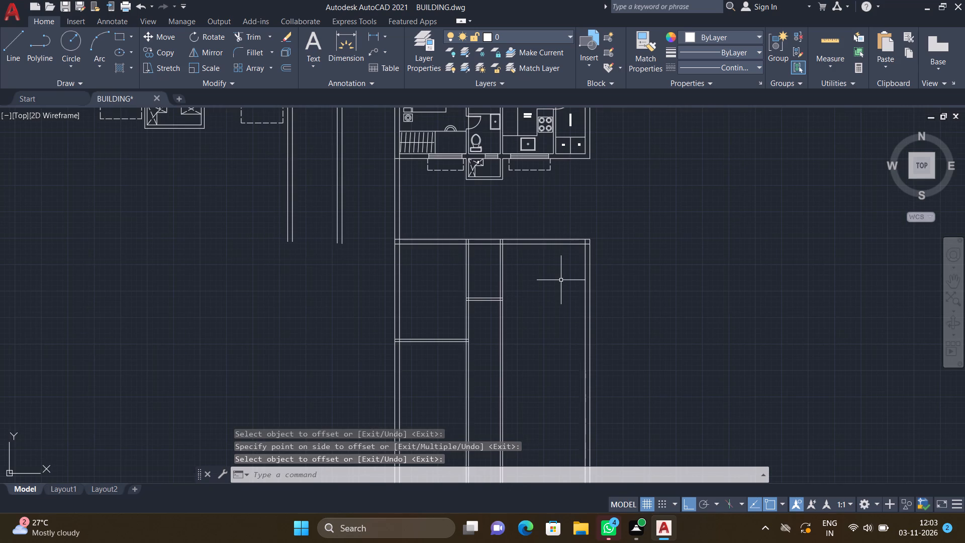
key("o")
key("Return")
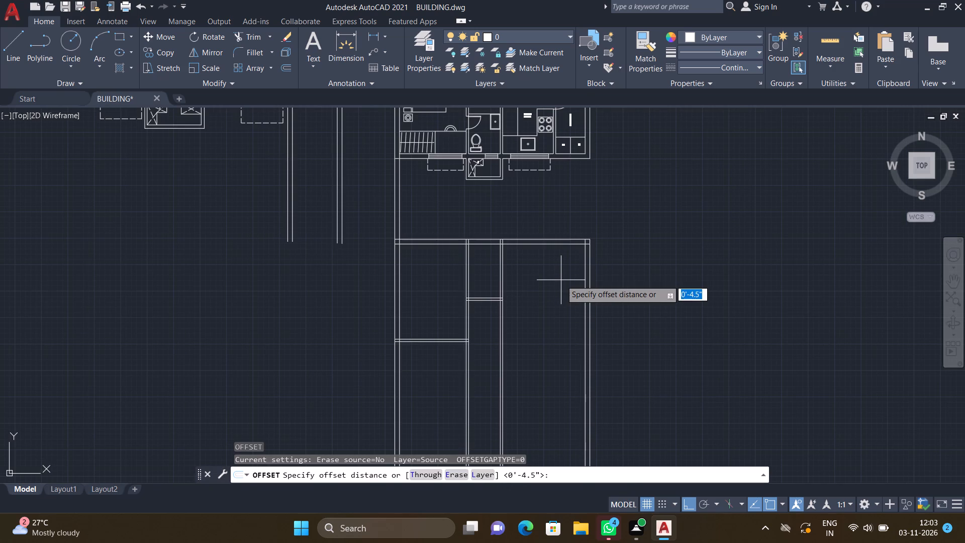
type("10'")
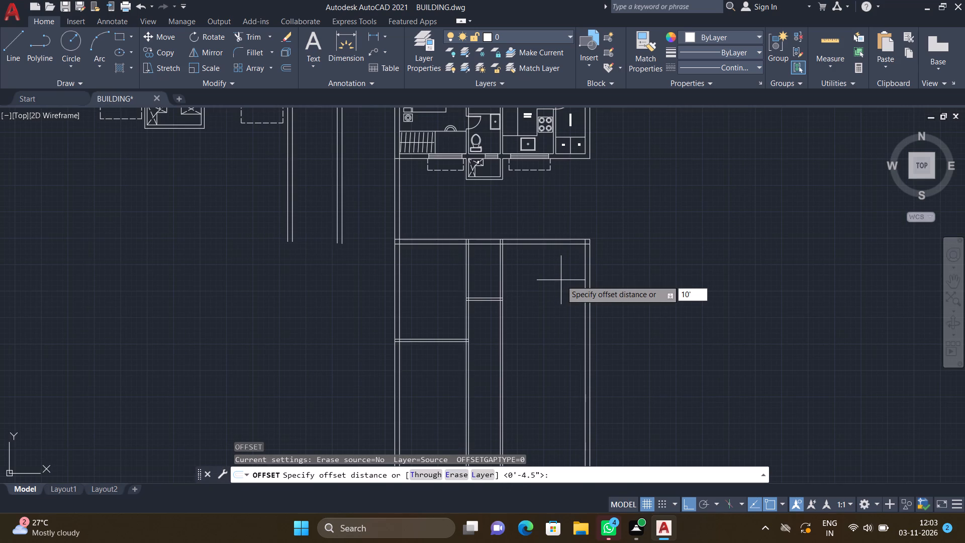
key("Return")
scroll(555, 280, "up", 2)
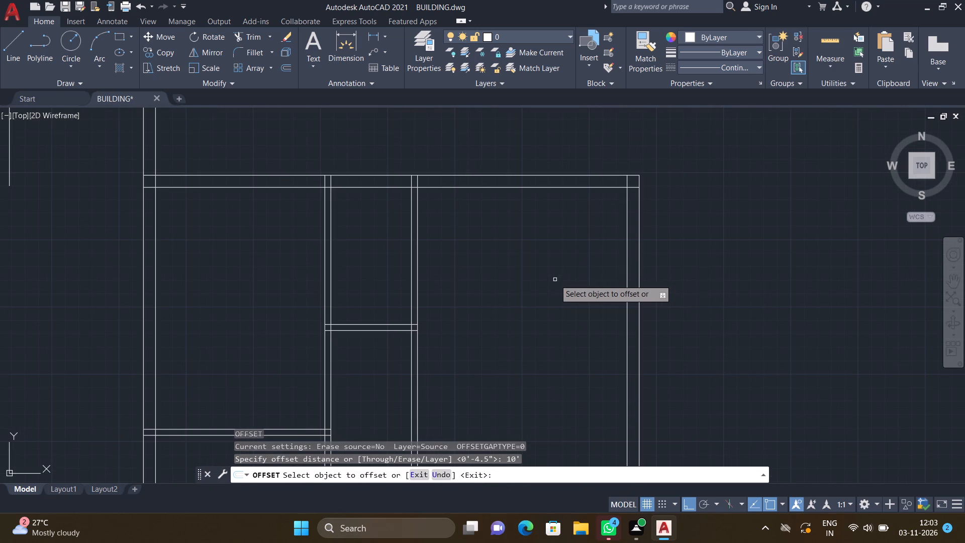
left_click(493, 188)
left_click(510, 400)
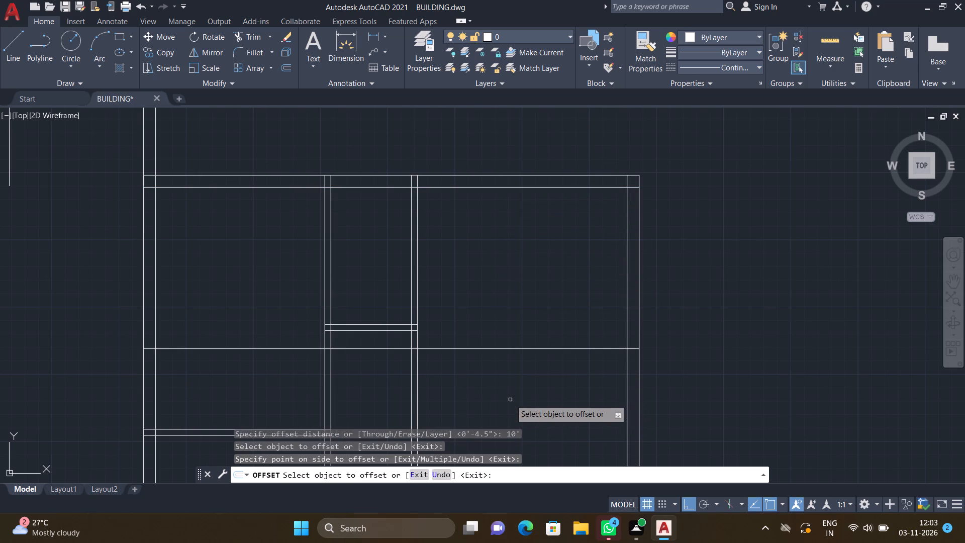
key("Return")
Trim the new horizontal line in the middle and west bays, leaving only the part across the east bay.
type("TR")
key("Return")
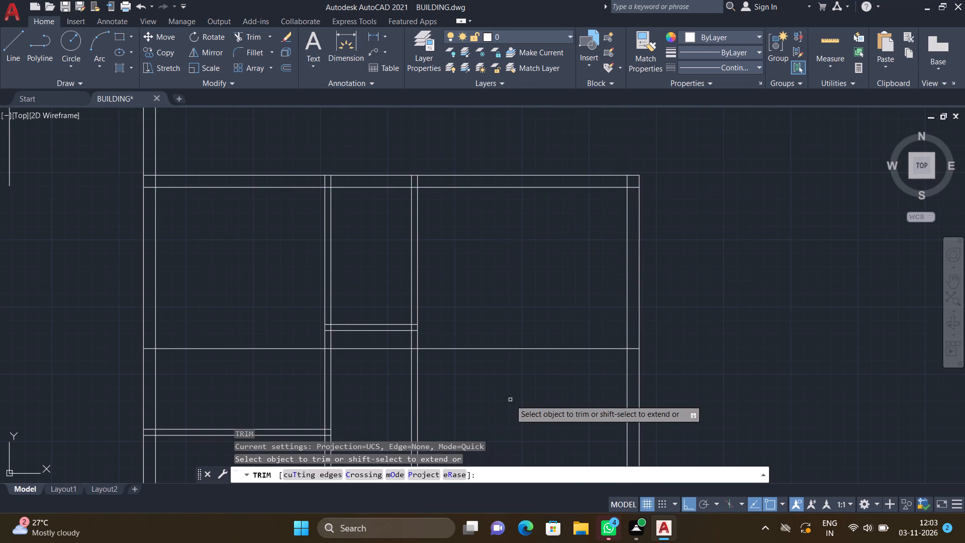
left_click(345, 348)
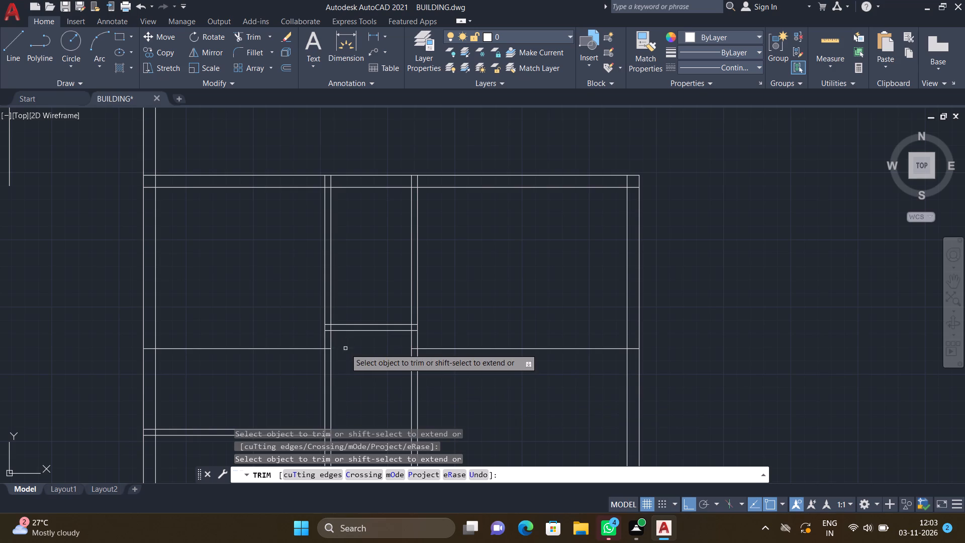
scroll(261, 348, "up", 1)
left_click(261, 348)
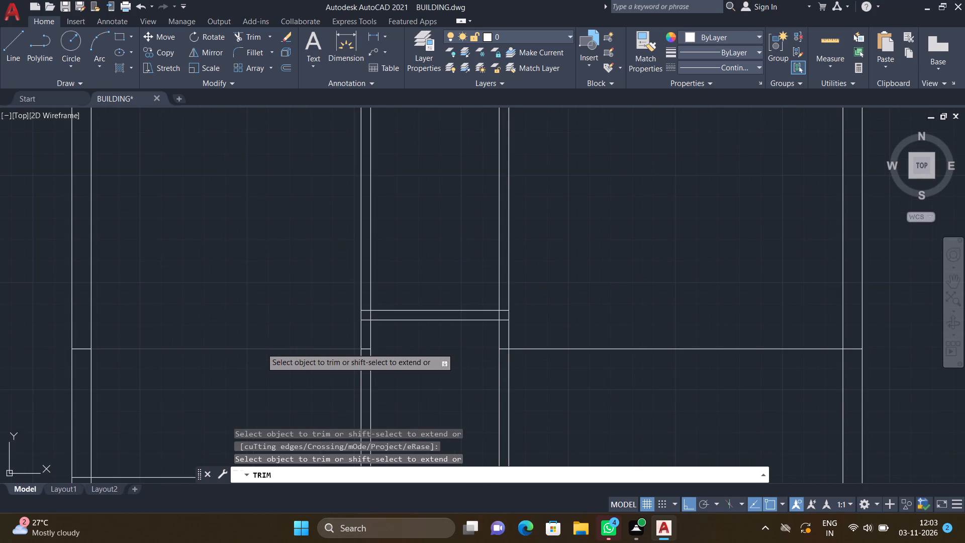
scroll(76, 352, "up", 1)
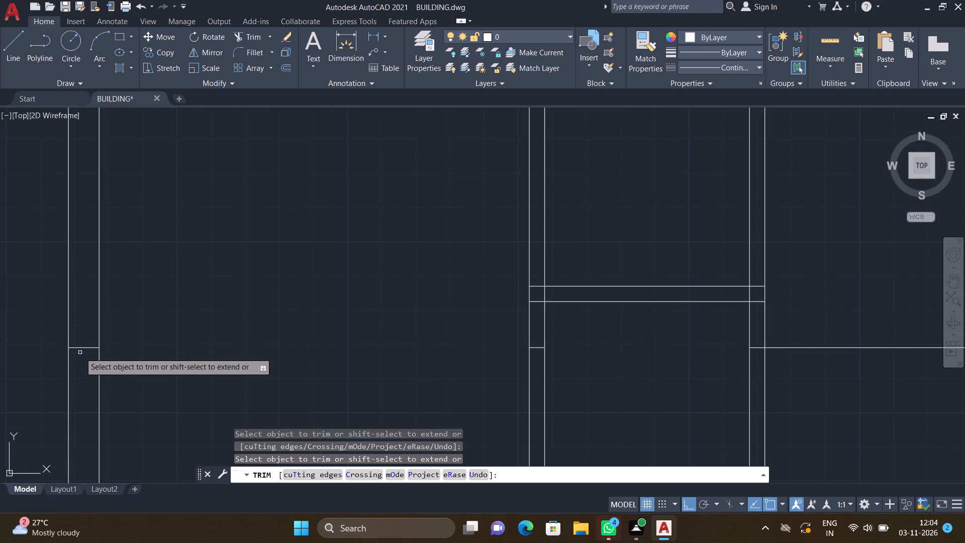
left_click(80, 348)
scroll(299, 363, "down", 3)
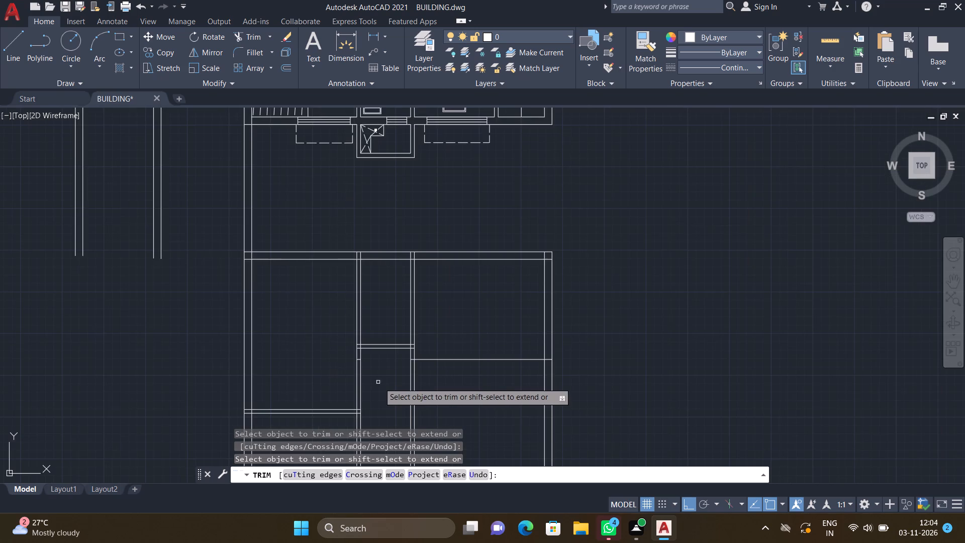
scroll(366, 389, "up", 2)
scroll(351, 329, "up", 2)
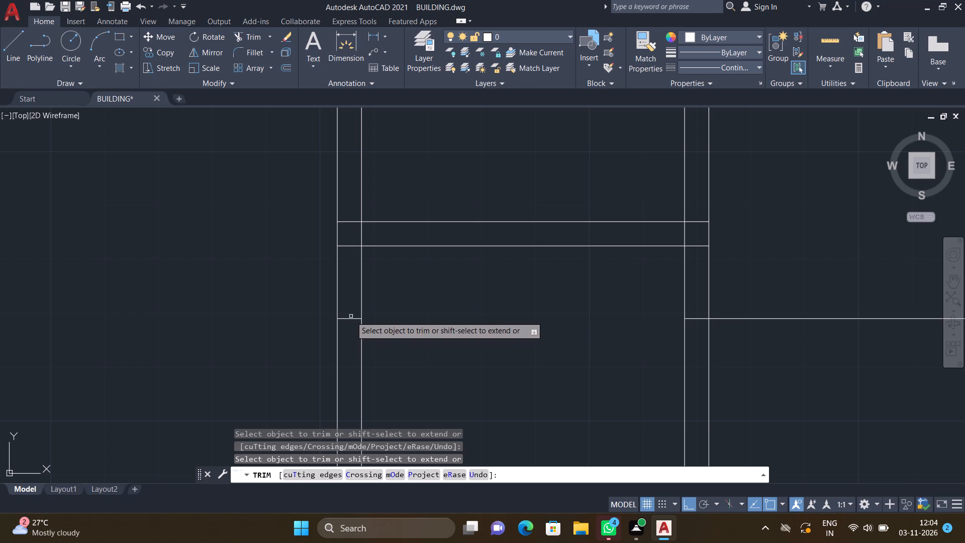
left_click(350, 320)
key("Return")
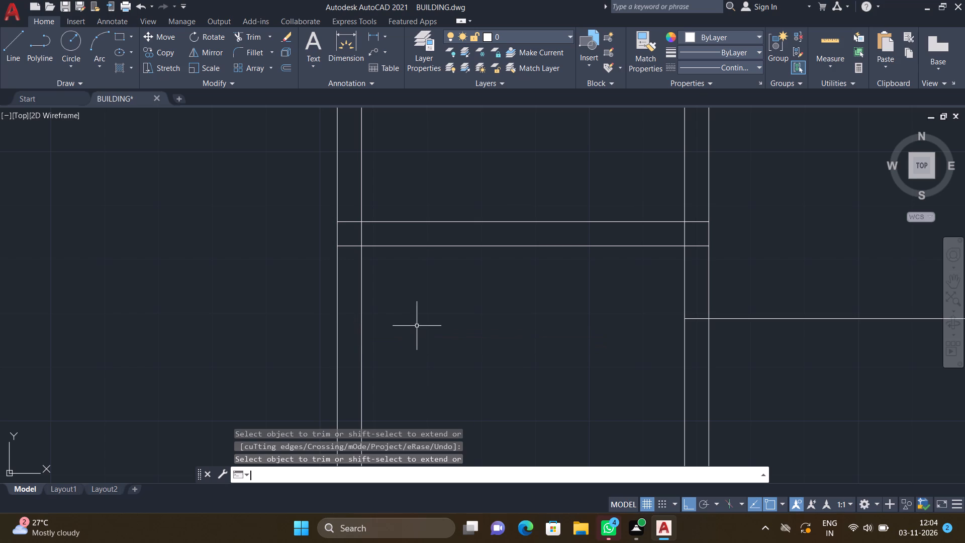
Offset the east bay's horizontal line 4.5" southward to form a cross partition wall.
scroll(435, 329, "down", 4)
scroll(561, 336, "up", 2)
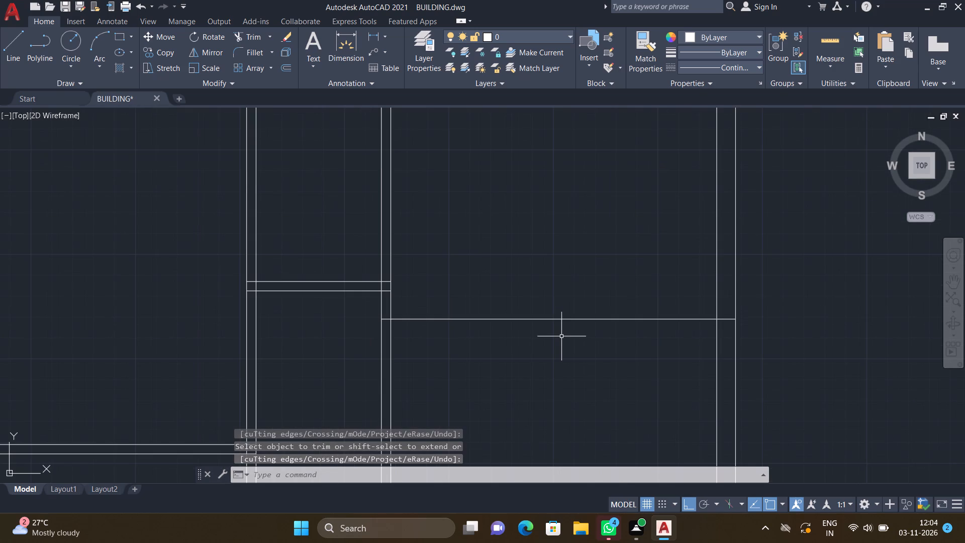
key("o")
key("Return")
type("4.5\"")
key("Return")
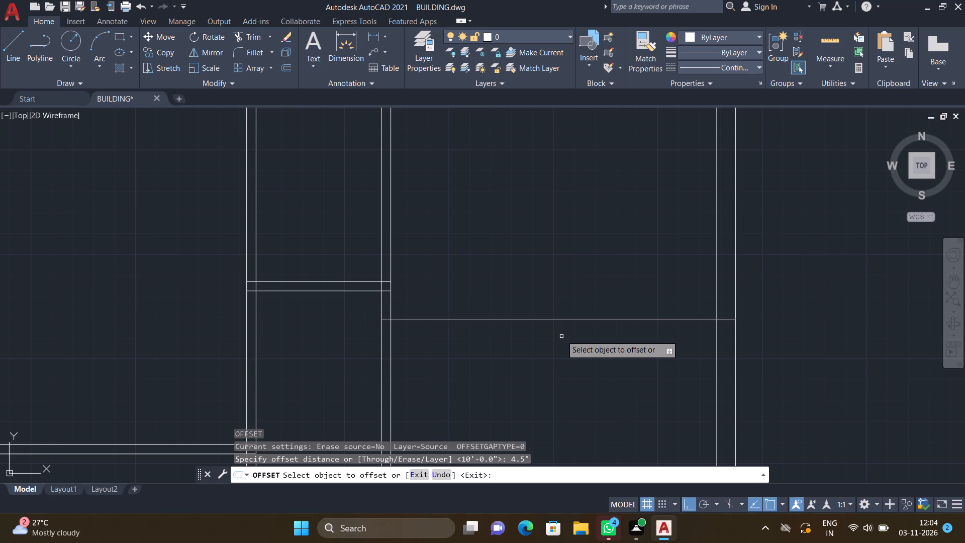
left_click(548, 318)
left_click(545, 360)
key("Return")
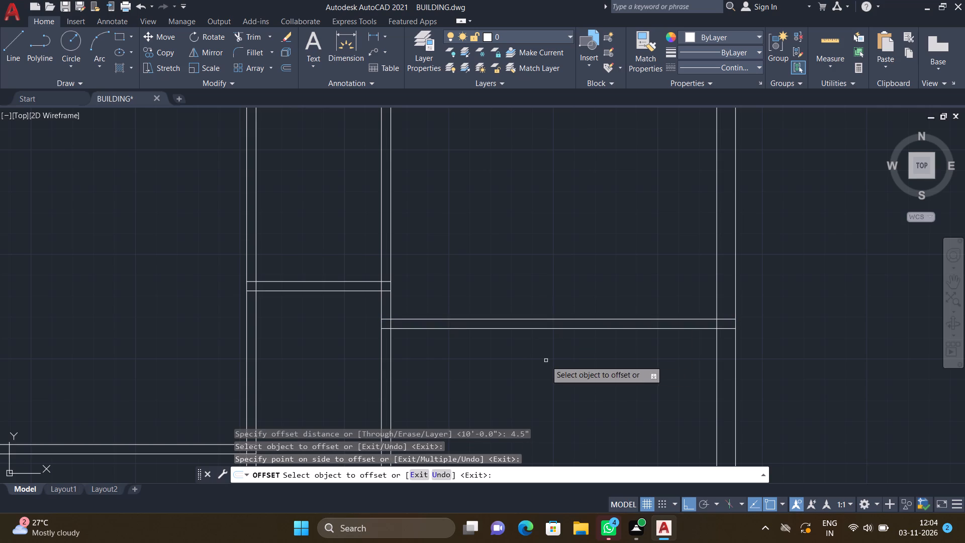
Trim both vertical partitions south of the west and east bays' cross walls, leaving the area below open.
scroll(561, 356, "down", 3)
scroll(545, 403, "down", 1)
scroll(545, 403, "up", 1)
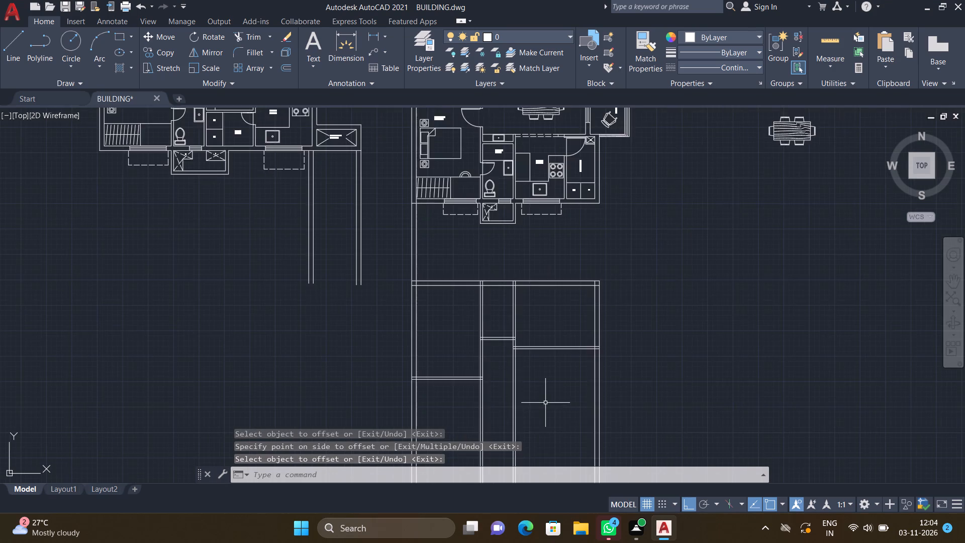
scroll(545, 403, "up", 2)
type("TR")
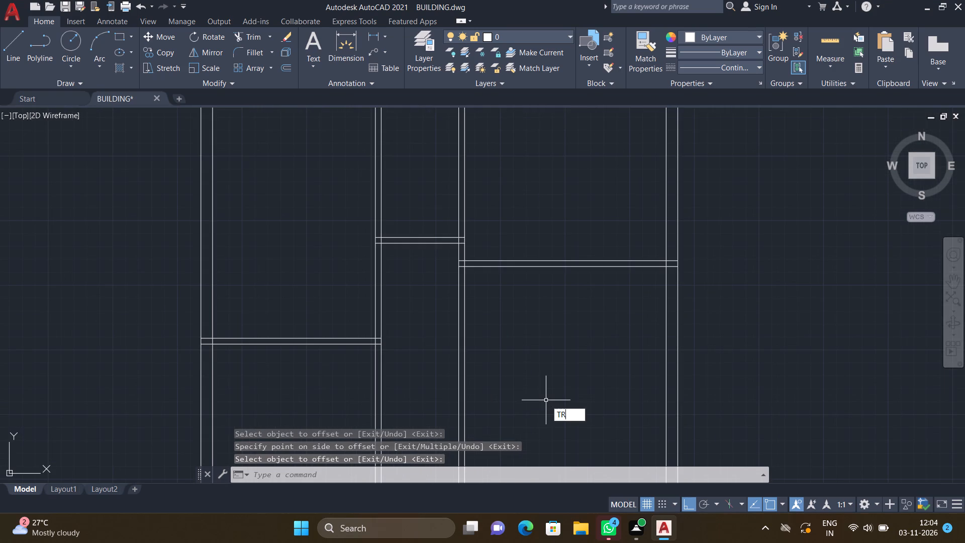
key("Return")
scroll(544, 398, "down", 3)
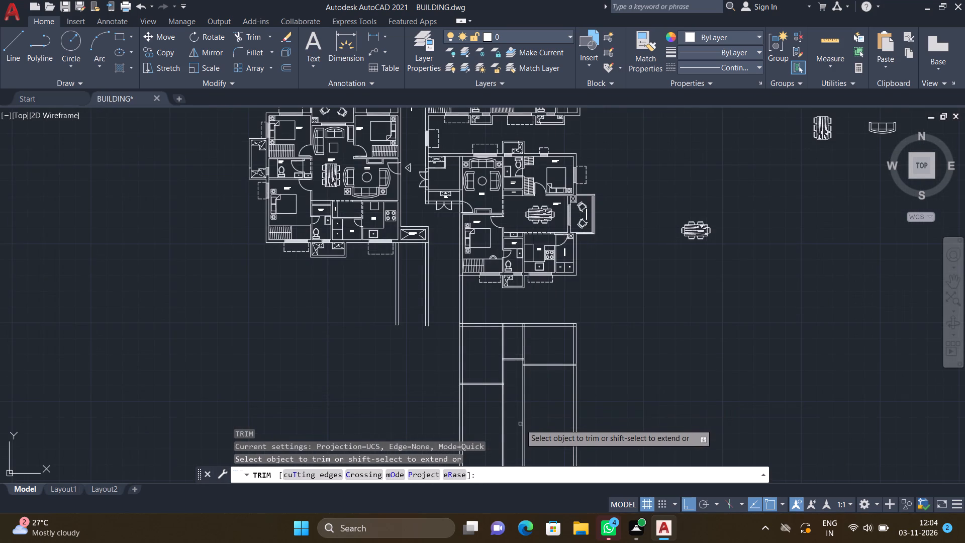
scroll(492, 417, "up", 2)
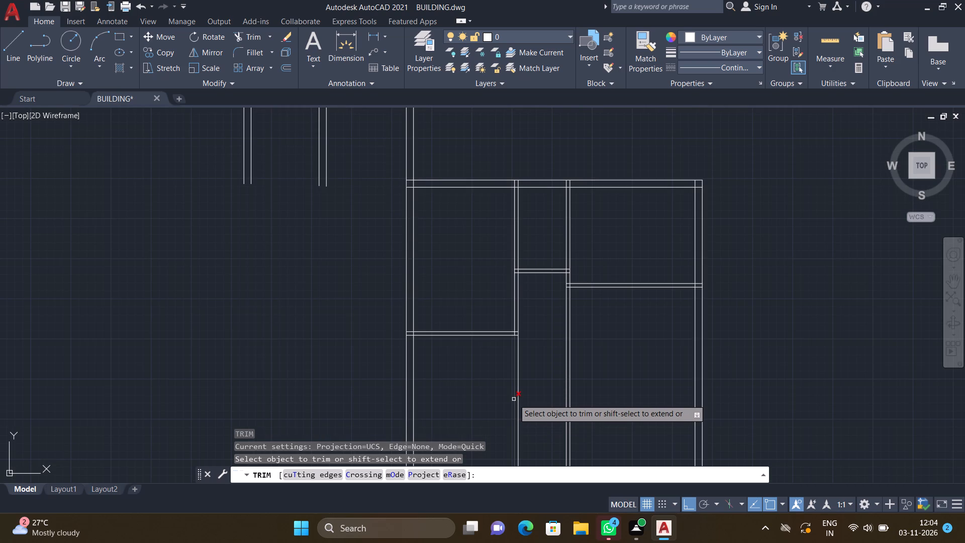
left_click(514, 399)
left_click(518, 398)
left_click_drag(551, 379, 555, 379)
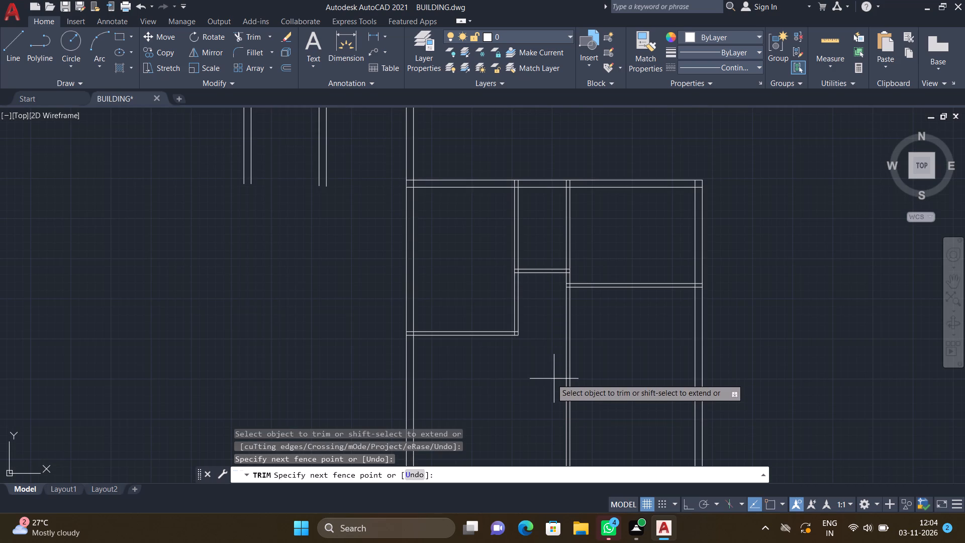
left_click_drag(555, 379, 582, 378)
key("Return")
Offset the lower line of the west bay's cross wall 15'3" southward.
scroll(584, 379, "down", 3)
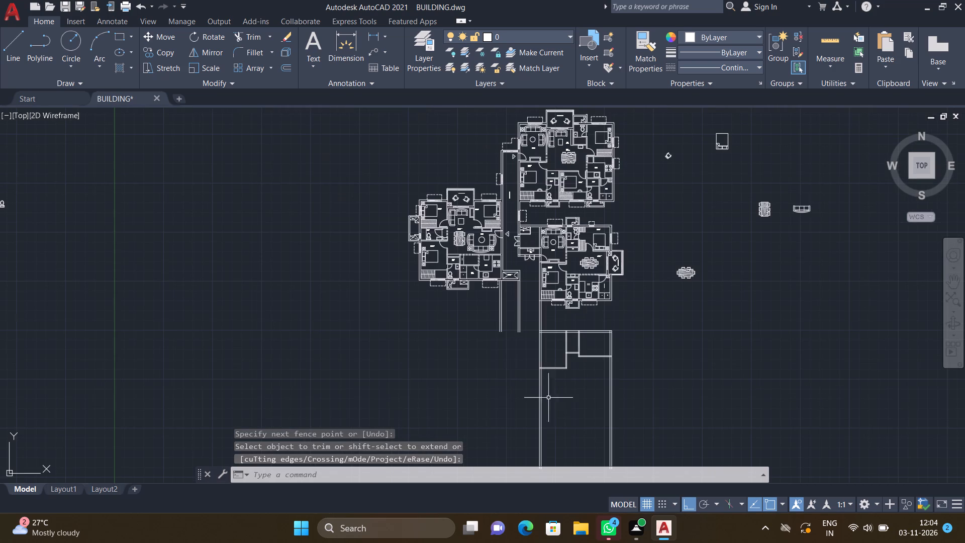
scroll(561, 421, "up", 2)
scroll(556, 330, "up", 2)
key("o")
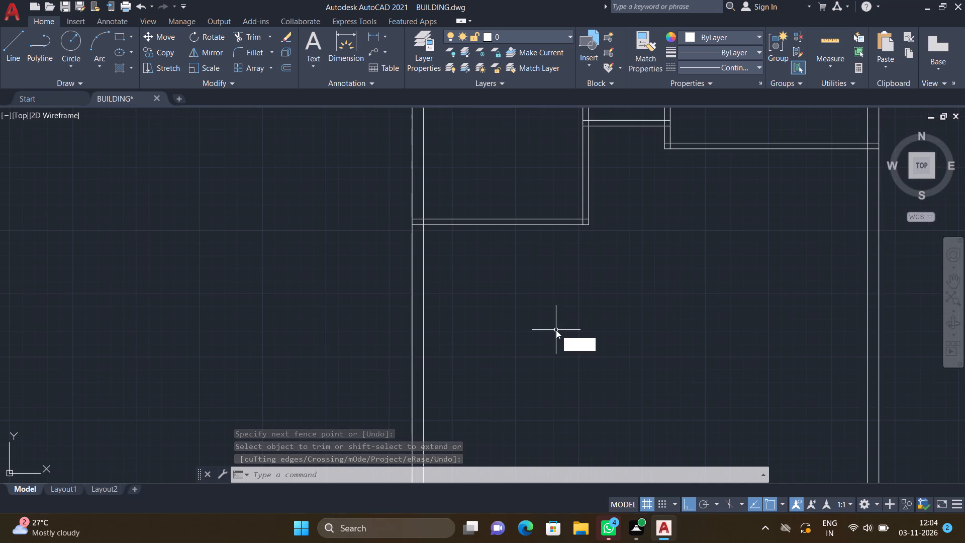
key("Return")
type("15'")
type("3\"")
key("Return")
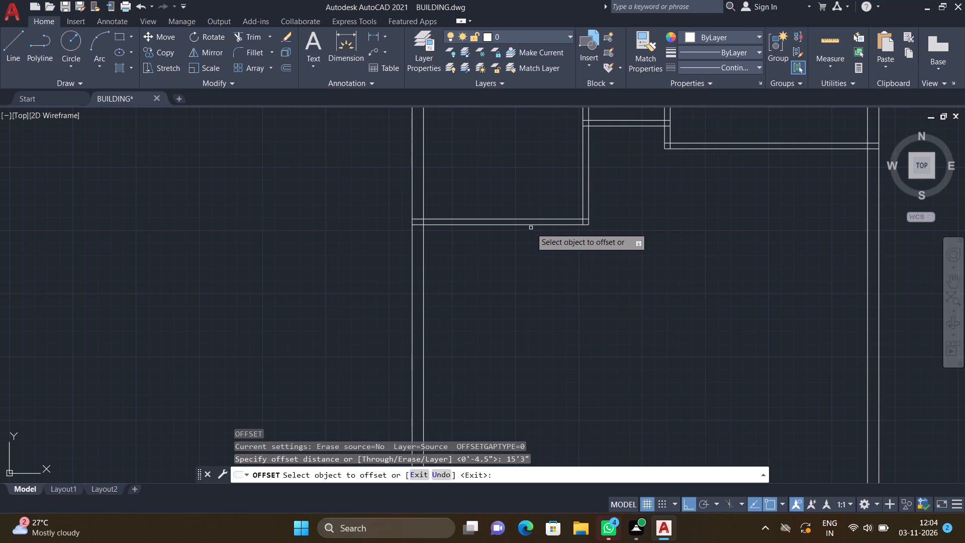
scroll(534, 223, "up", 2)
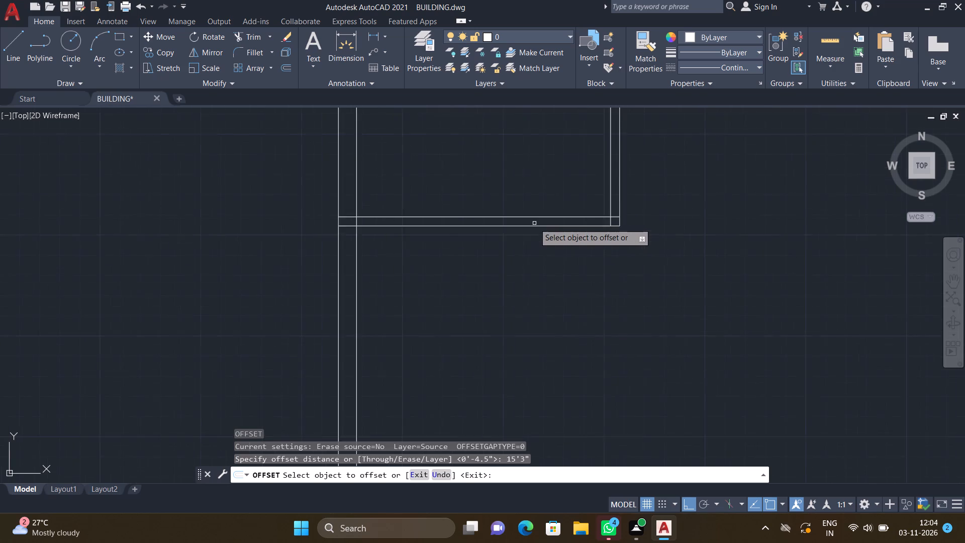
left_click(535, 226)
left_click(537, 335)
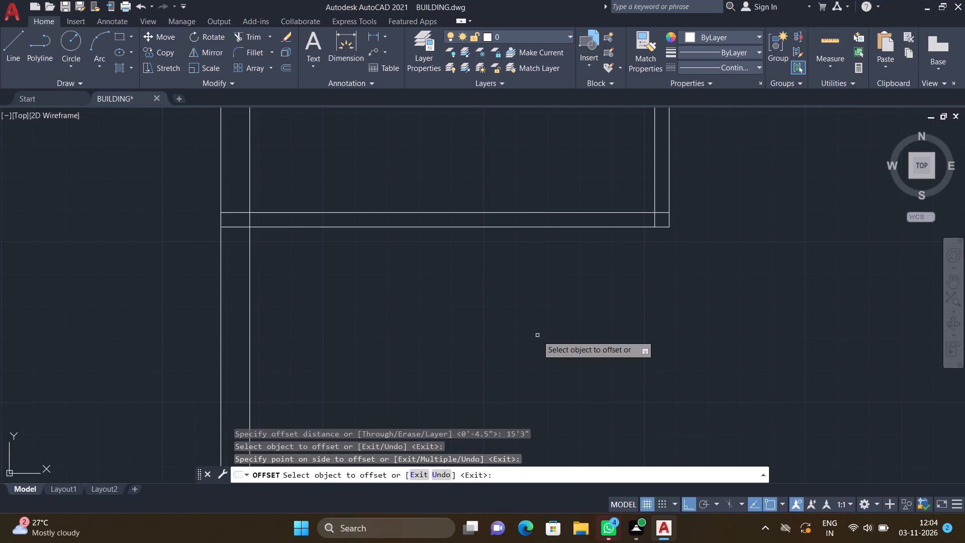
key("Return")
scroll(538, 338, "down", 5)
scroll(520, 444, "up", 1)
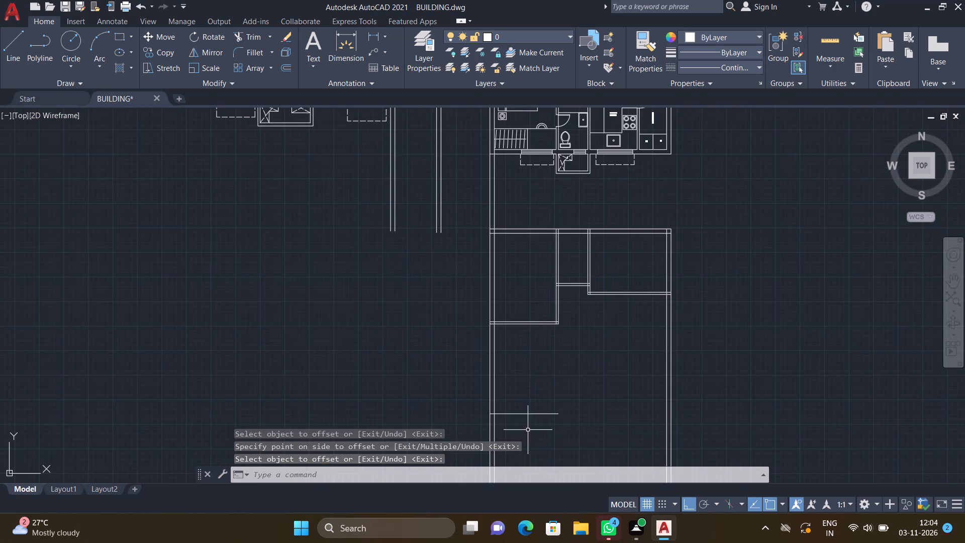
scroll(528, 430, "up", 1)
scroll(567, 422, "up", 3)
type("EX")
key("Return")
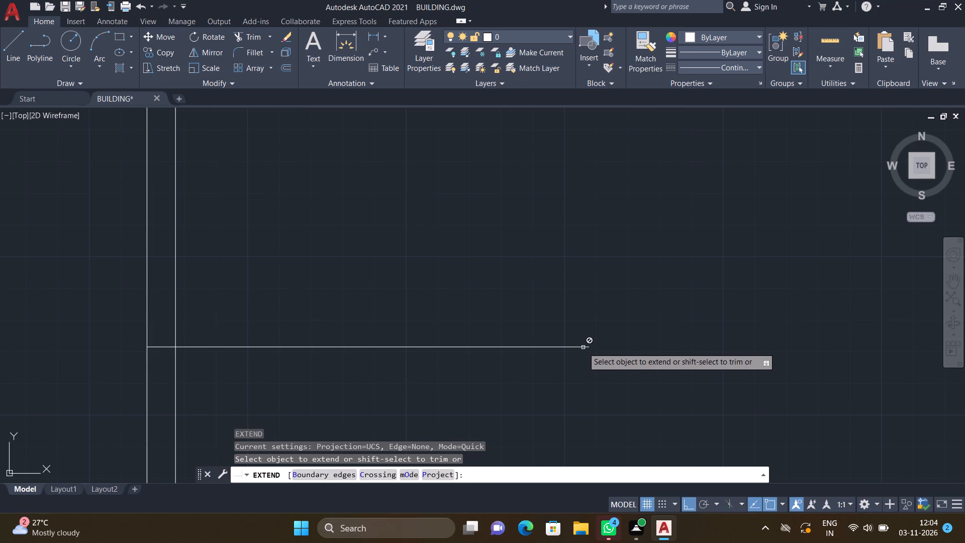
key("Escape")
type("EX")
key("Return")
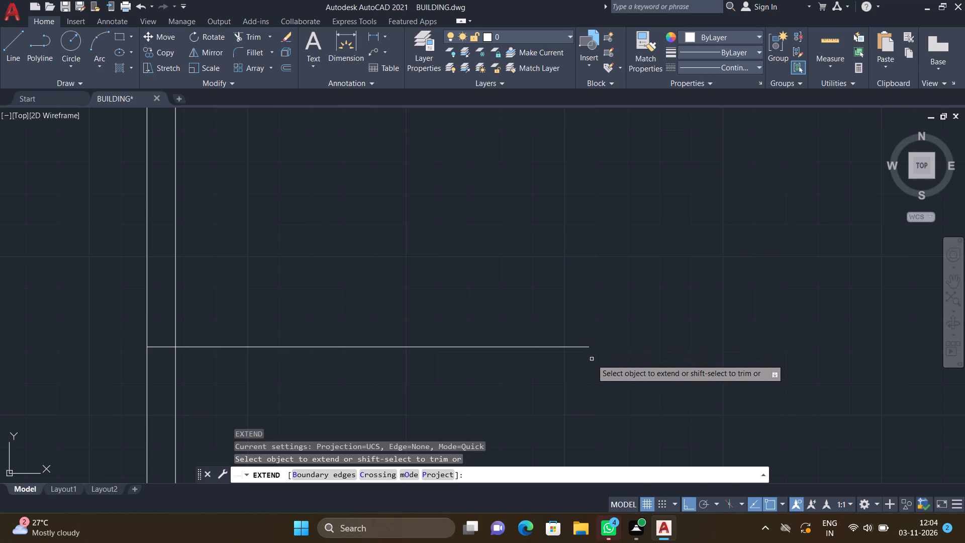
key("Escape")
Extend the new horizontal line south of the west bay's cross wall eastward to the outer face of the east outer wall.
key("e")
key("x")
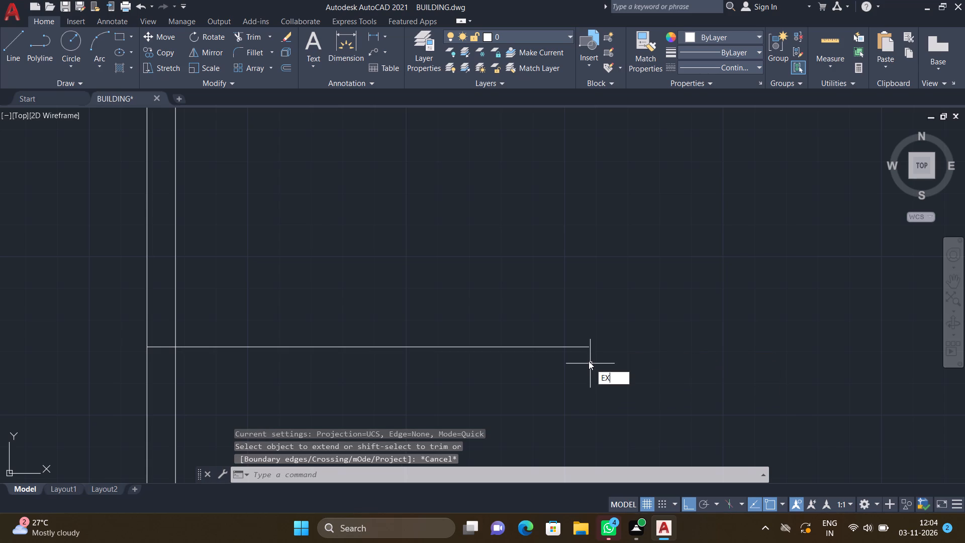
key("Return")
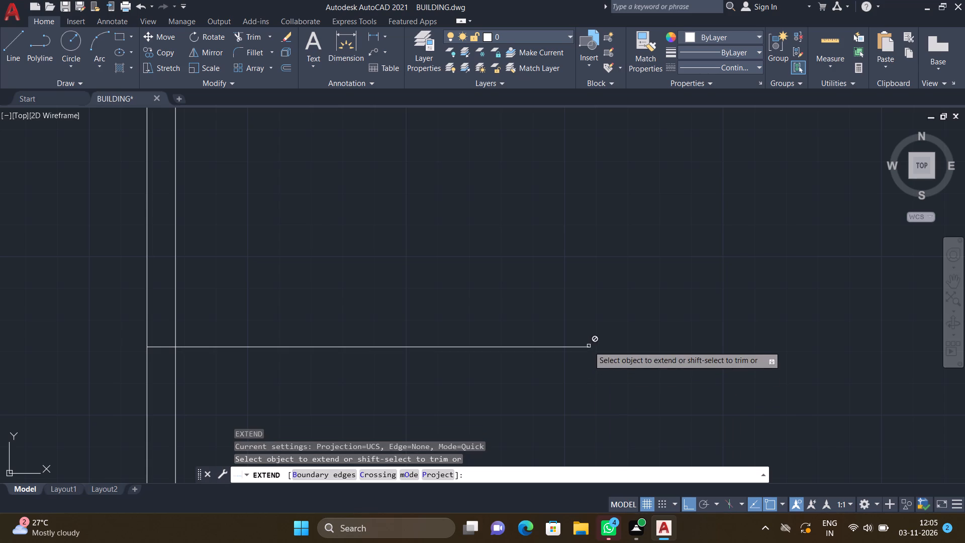
scroll(591, 352, "down", 4)
scroll(587, 352, "up", 2)
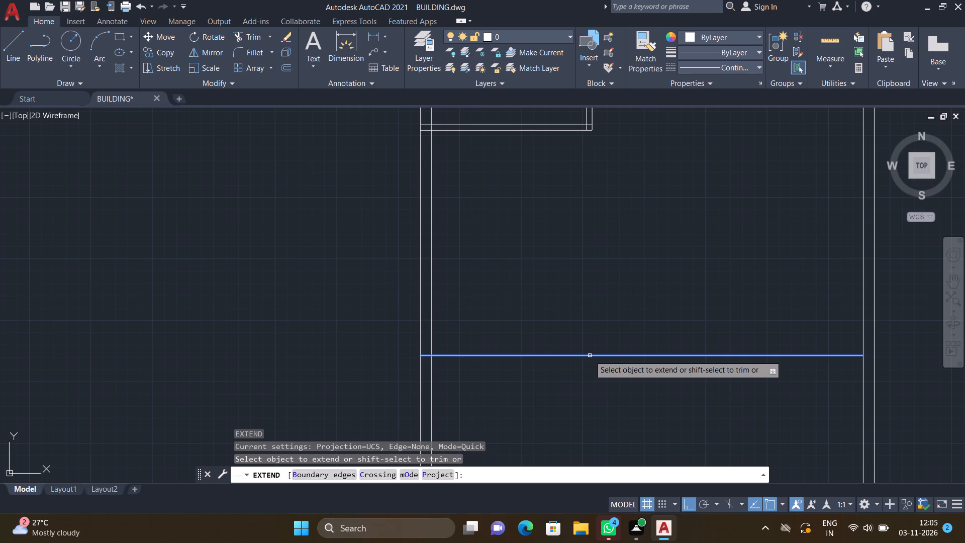
left_click(591, 355)
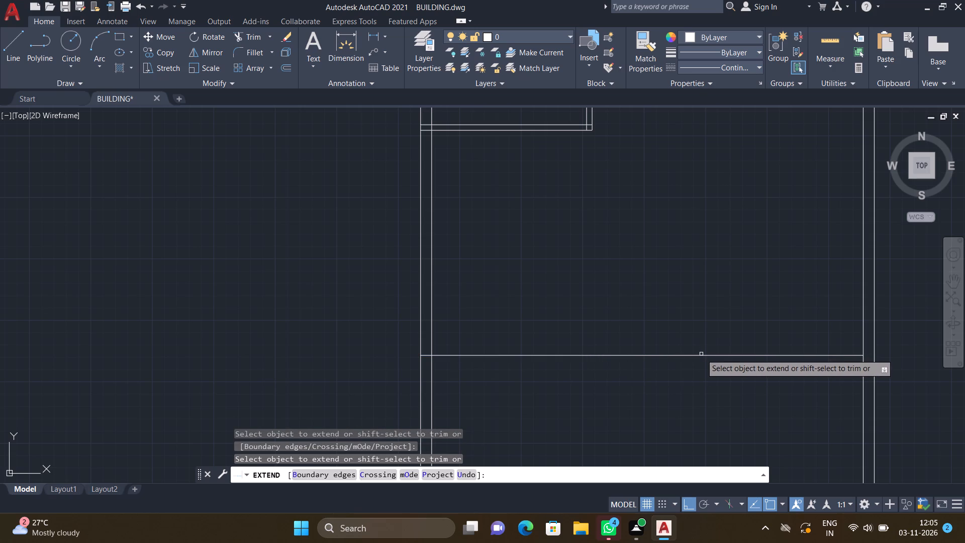
left_click(704, 355)
key("Return")
Offset the full-width horizontal line 9" southward to form the wall across the new apartment.
scroll(716, 386, "down", 2)
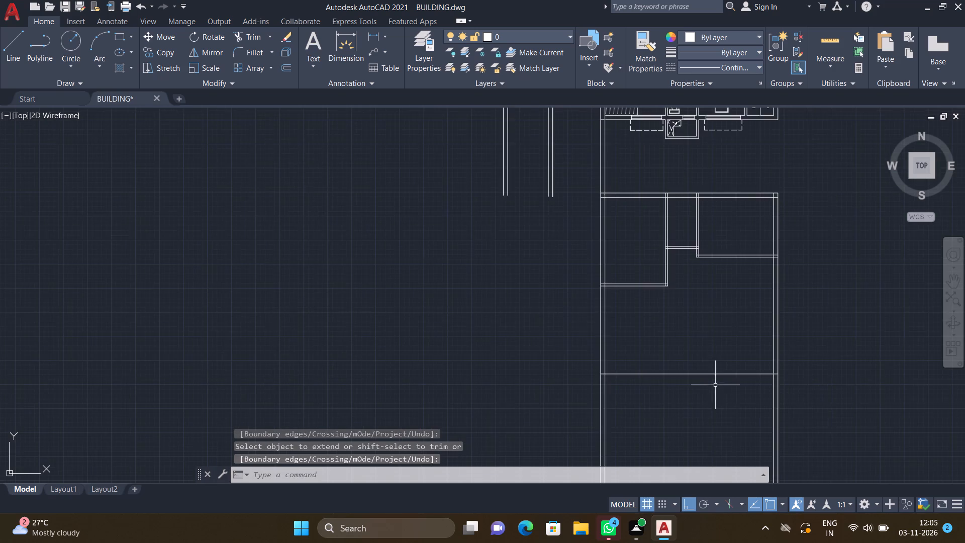
scroll(715, 399, "up", 2)
key("o")
key("Return")
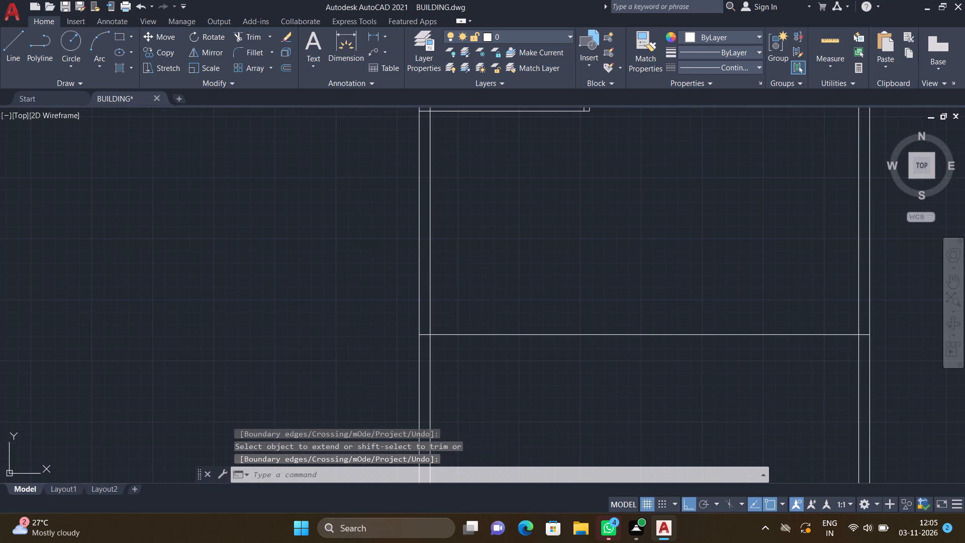
type("9\"")
key("Return")
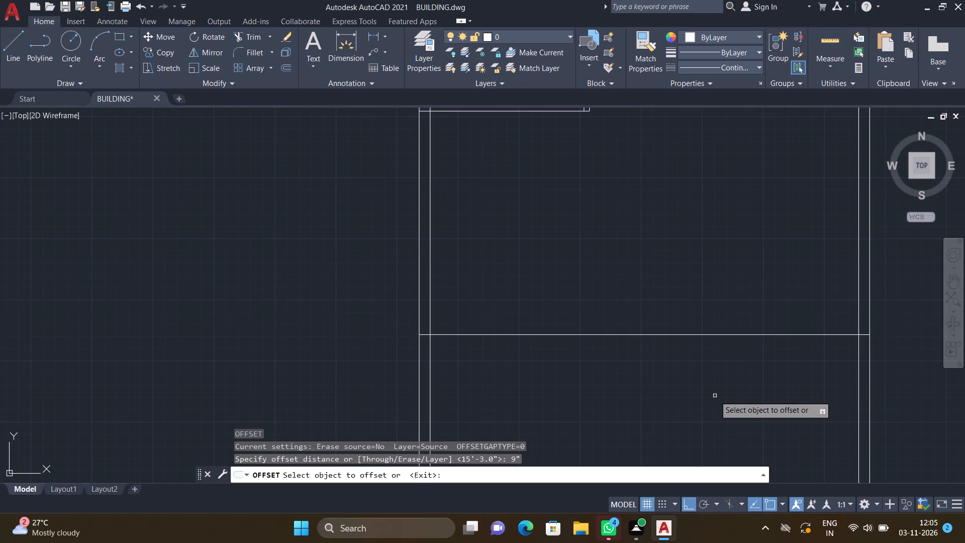
left_click(659, 334)
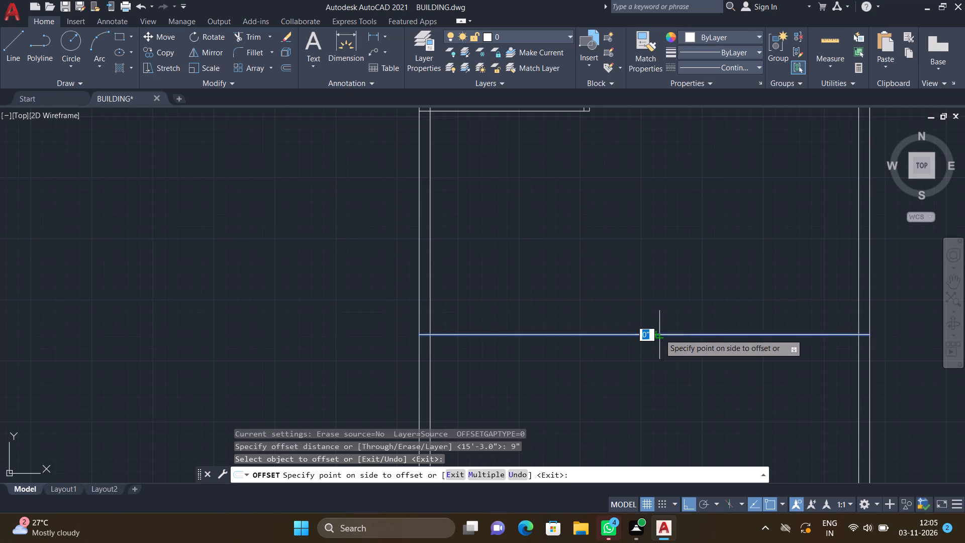
left_click(663, 369)
key("Return")
Extend both lines of the west vertical partition southward to the lower line of the 9" horizontal wall.
scroll(649, 344, "up", 1)
scroll(649, 344, "down", 4)
scroll(636, 335, "up", 2)
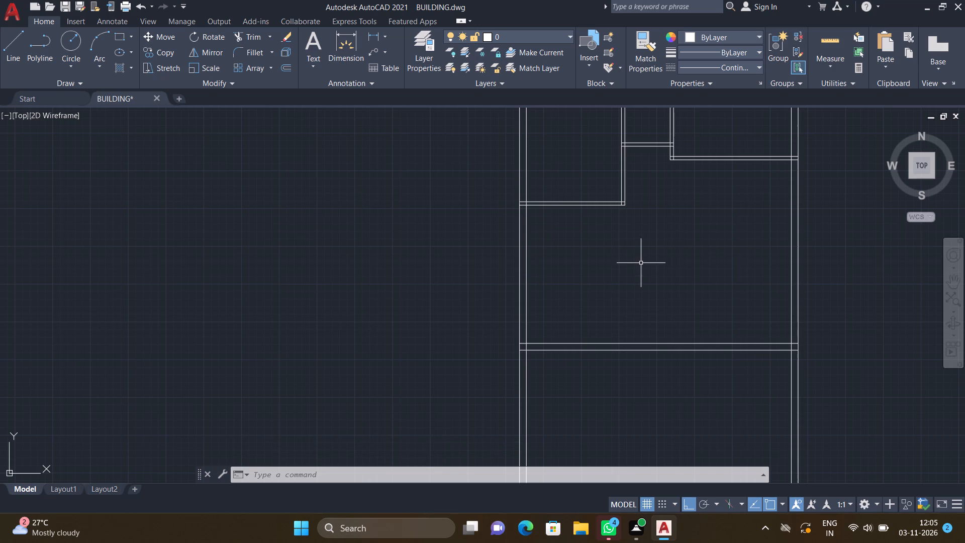
scroll(633, 256, "up", 1)
type("EX")
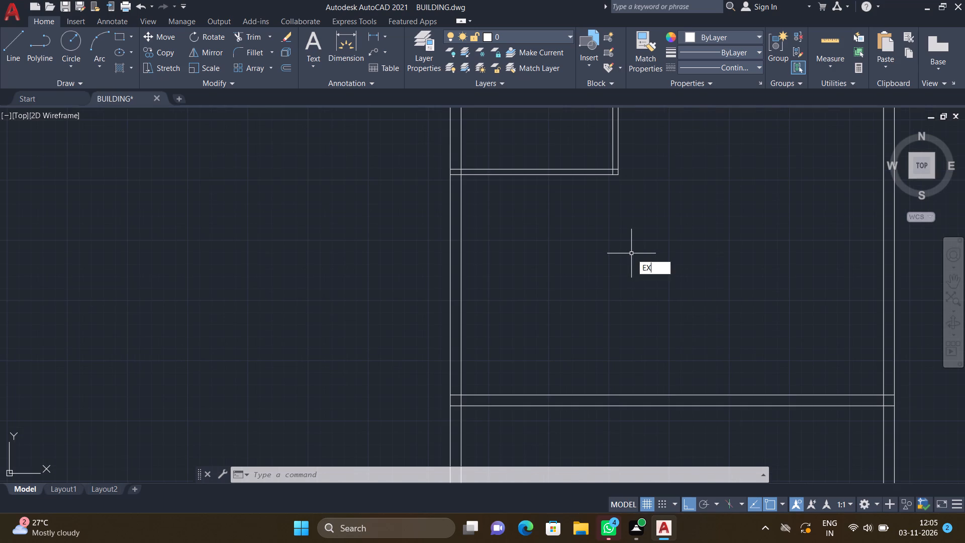
key("Return")
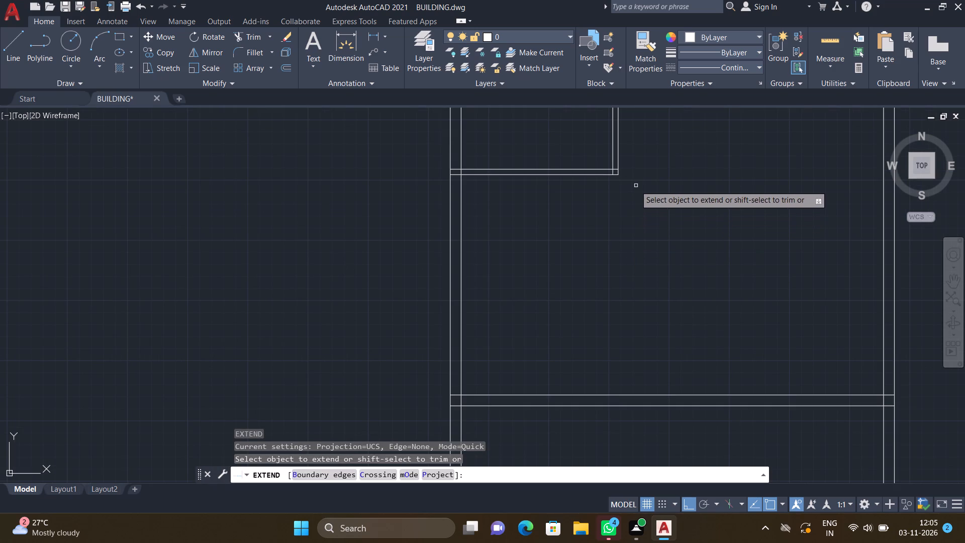
left_click(619, 167)
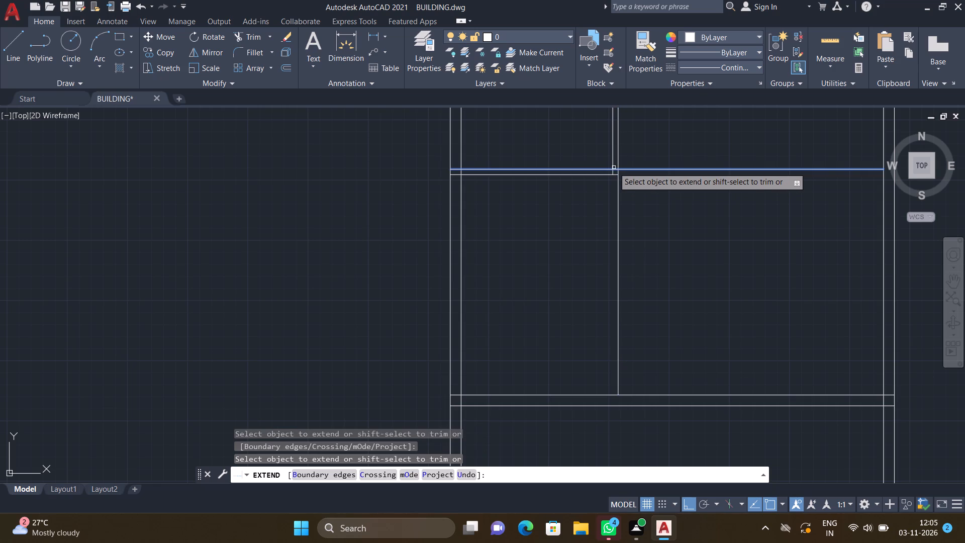
left_click(612, 158)
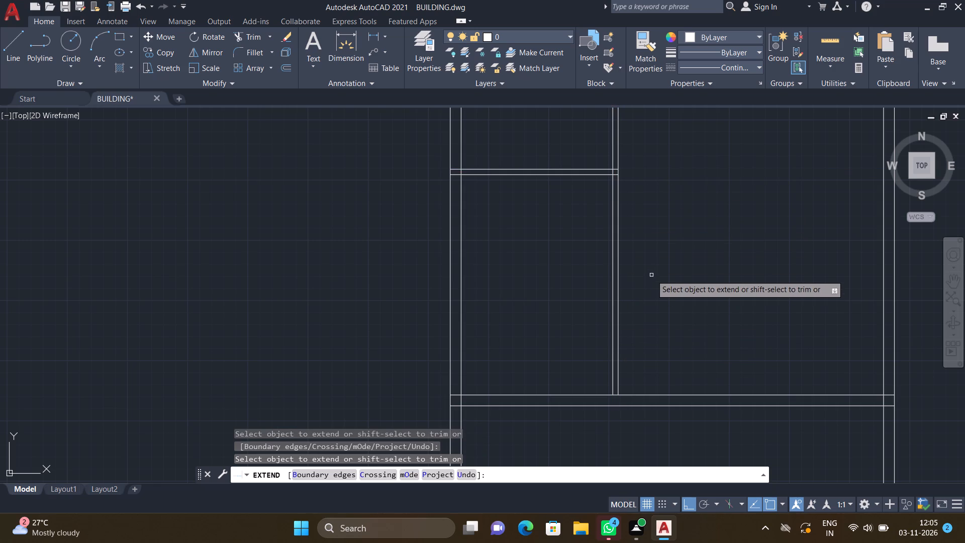
left_click(612, 377)
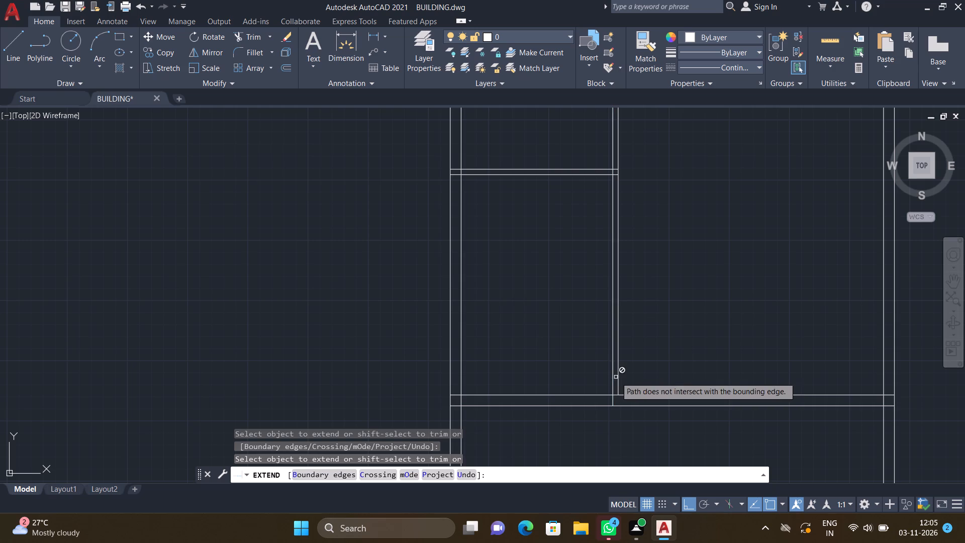
left_click(618, 378)
key("Return")
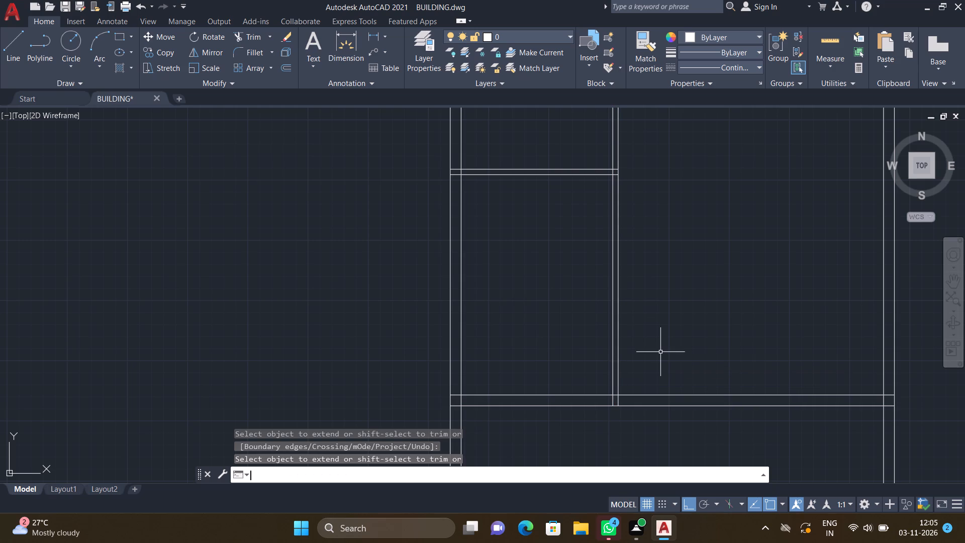
Offset the west partition's east line 5' eastward to set out a second vertical partition.
scroll(657, 342, "down", 2)
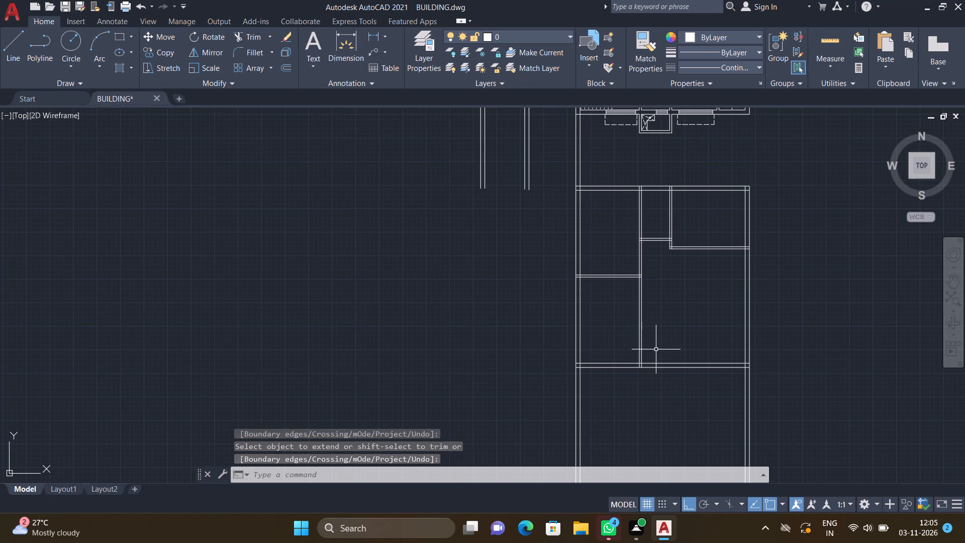
scroll(678, 345, "up", 2)
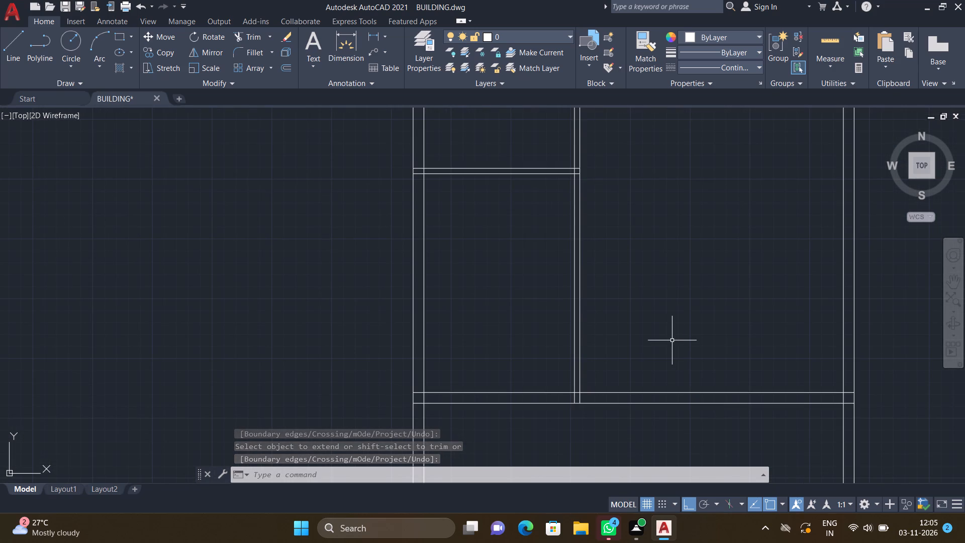
key("o")
key("Return")
type("5'")
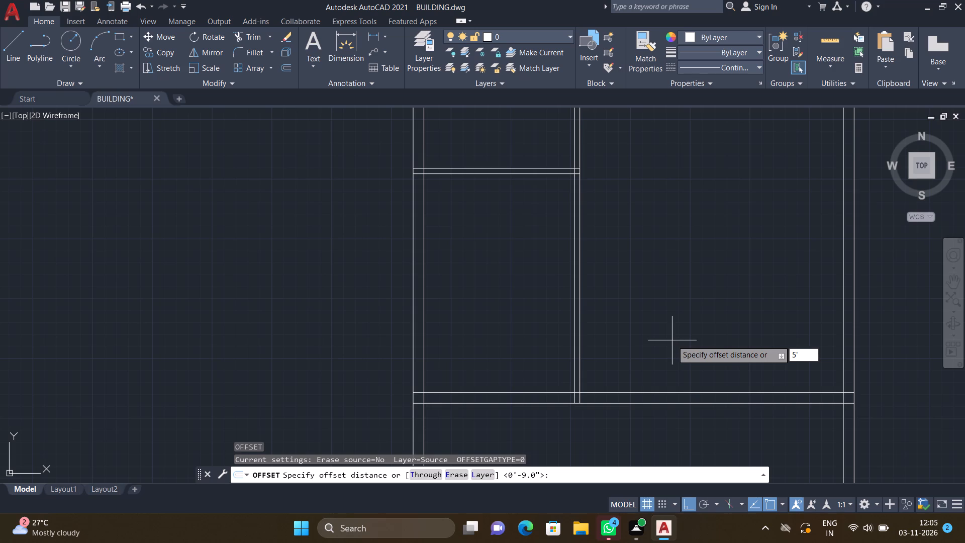
key("Return")
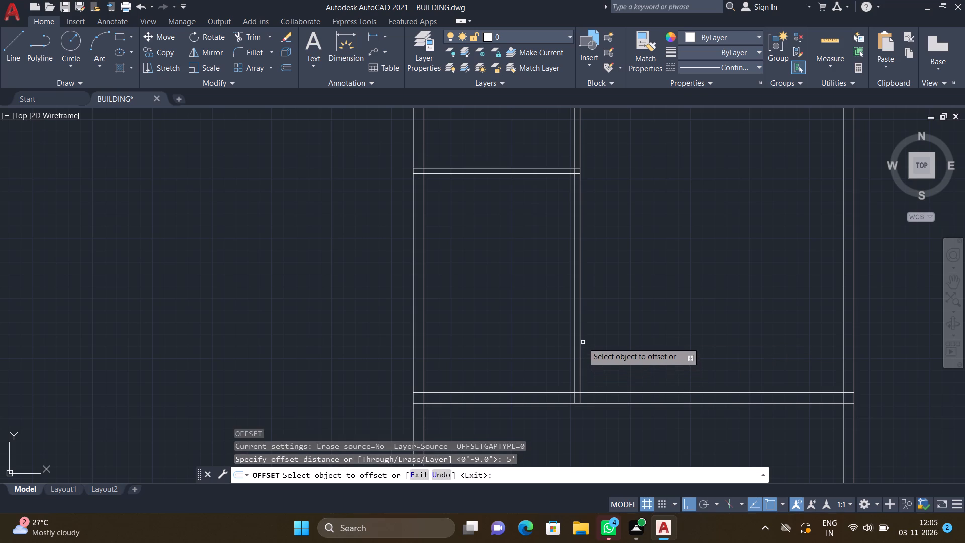
left_click(582, 338)
left_click(668, 335)
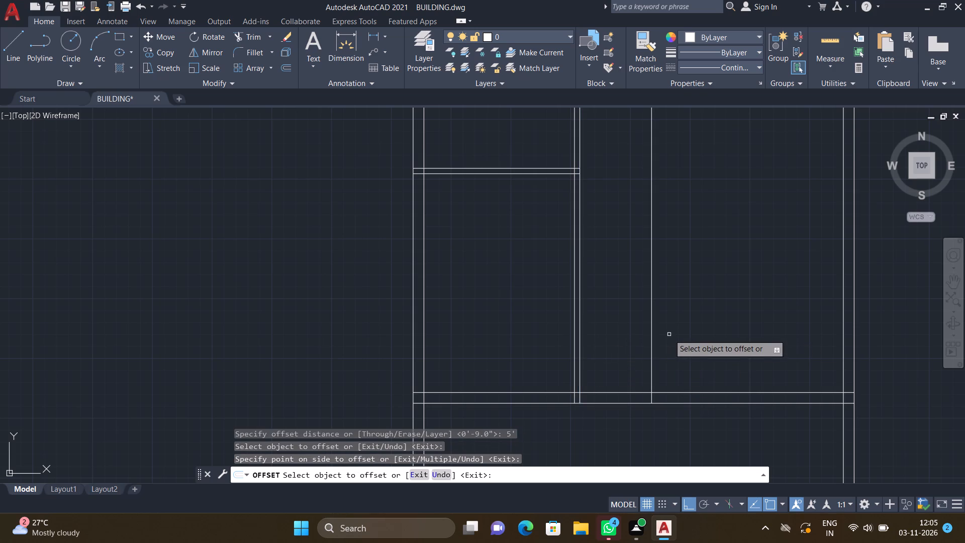
key("Return")
Offset the new vertical line 4.5" eastward to form the second partition wall.
scroll(670, 335, "down", 2)
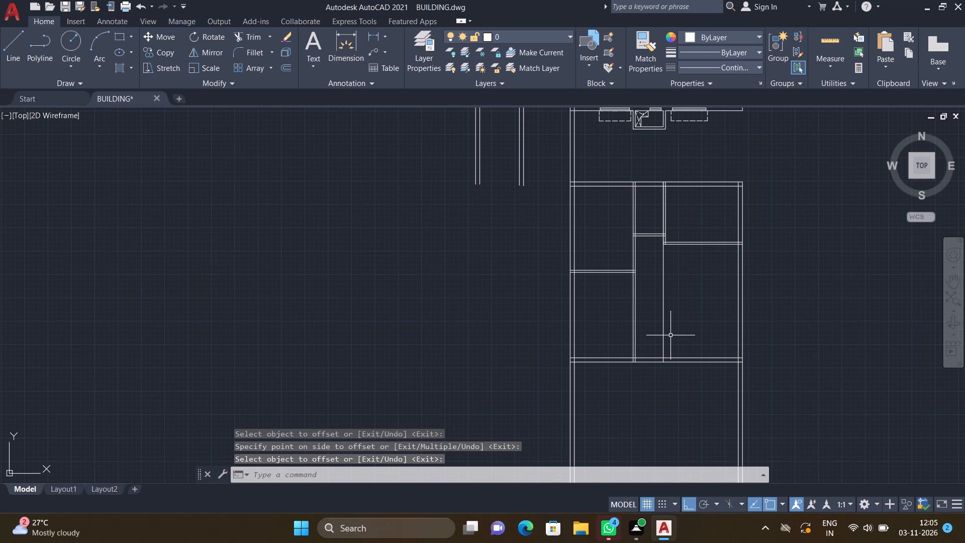
key("o")
key("Return")
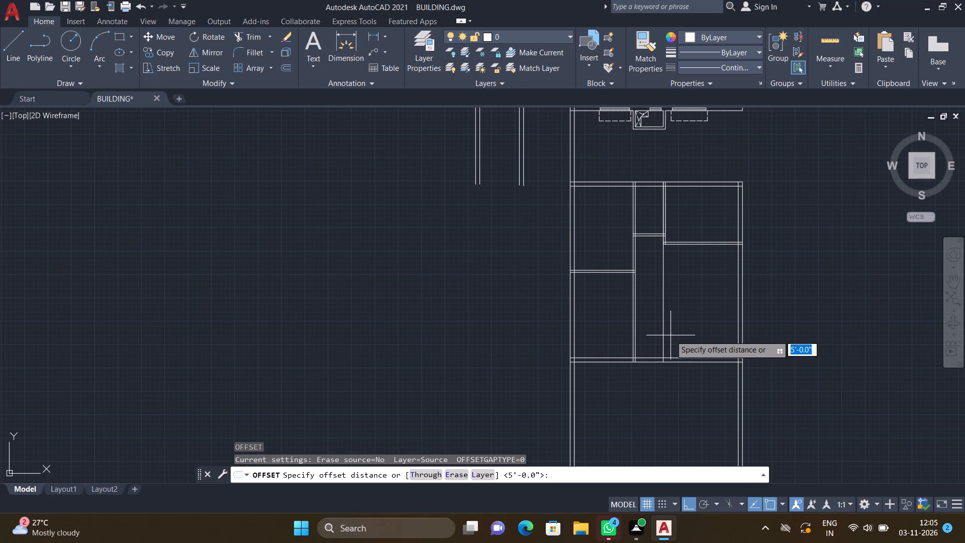
type("4.5\"")
key("Return")
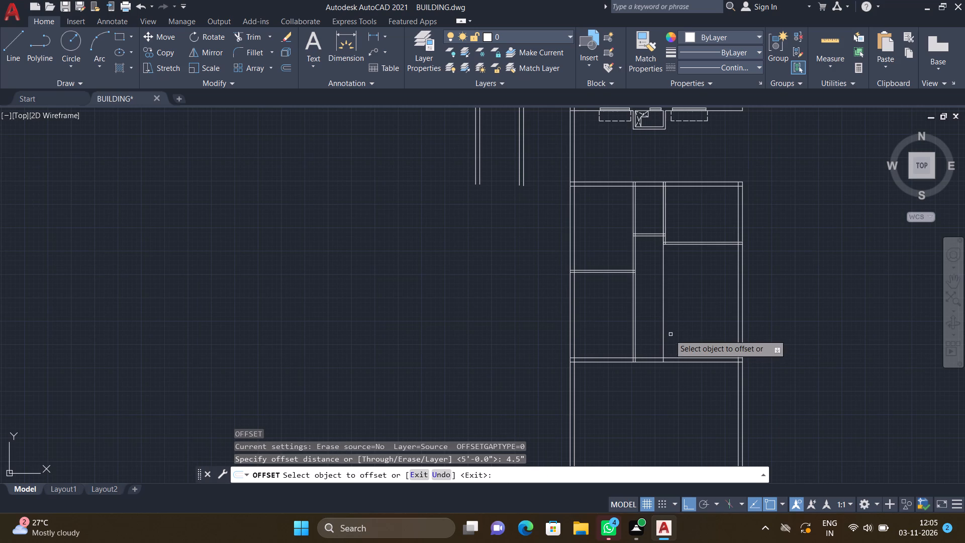
scroll(652, 345, "up", 2)
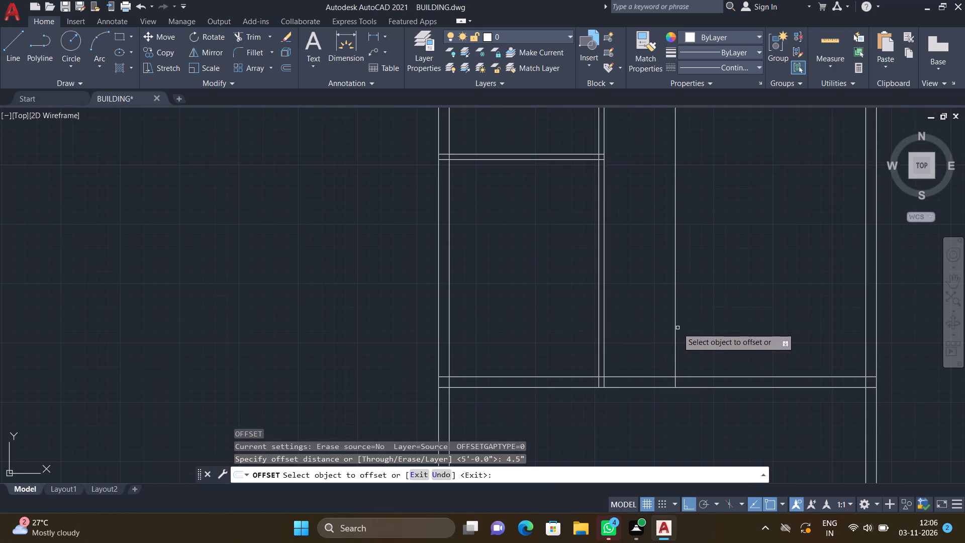
left_click(677, 327)
left_click(705, 319)
key("Return")
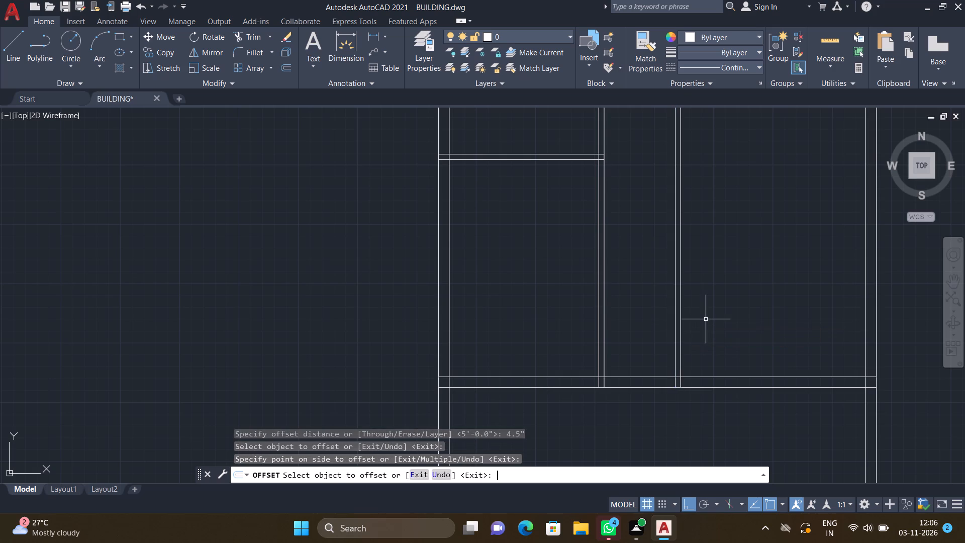
Start another Offset for the rooms north of the 9" horizontal wall.
scroll(707, 322, "down", 3)
scroll(738, 326, "up", 3)
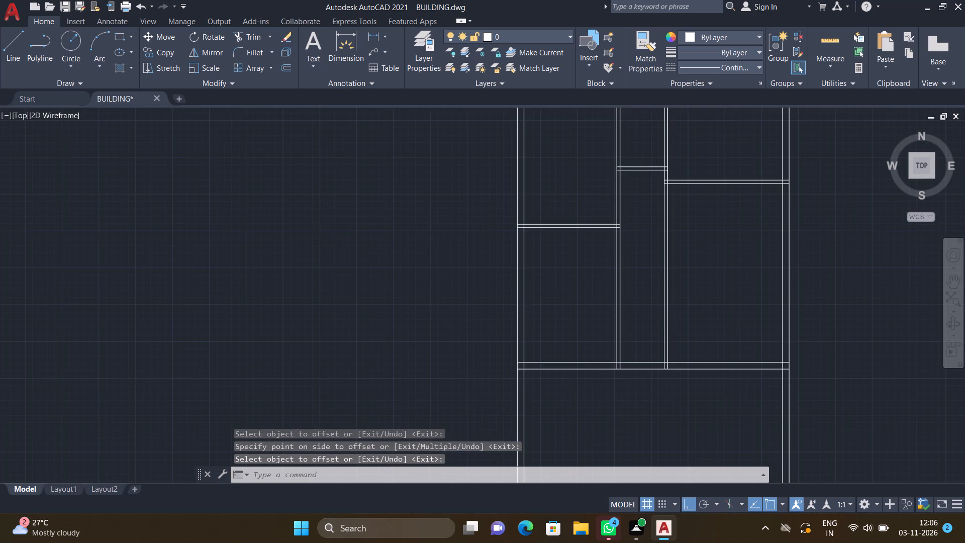
scroll(738, 326, "down", 3)
scroll(748, 338, "up", 3)
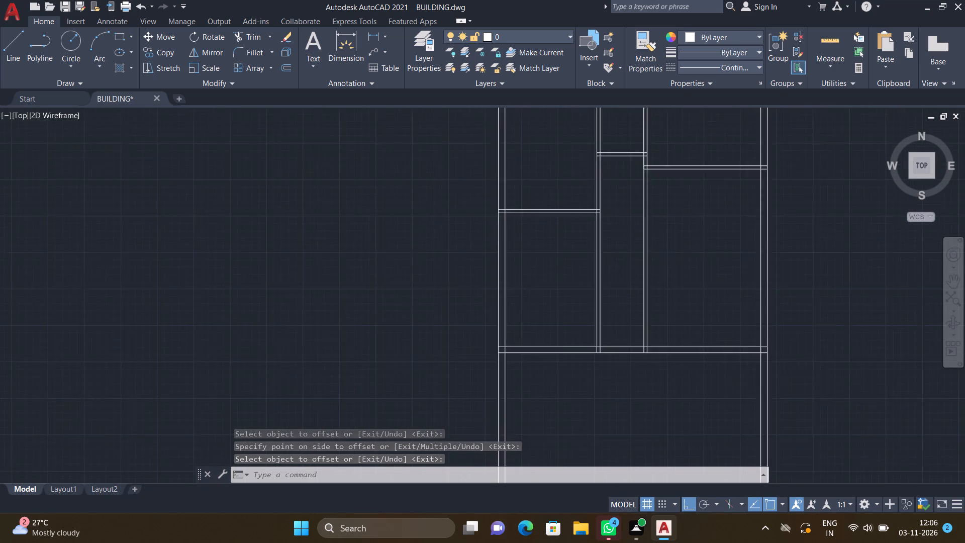
key("o")
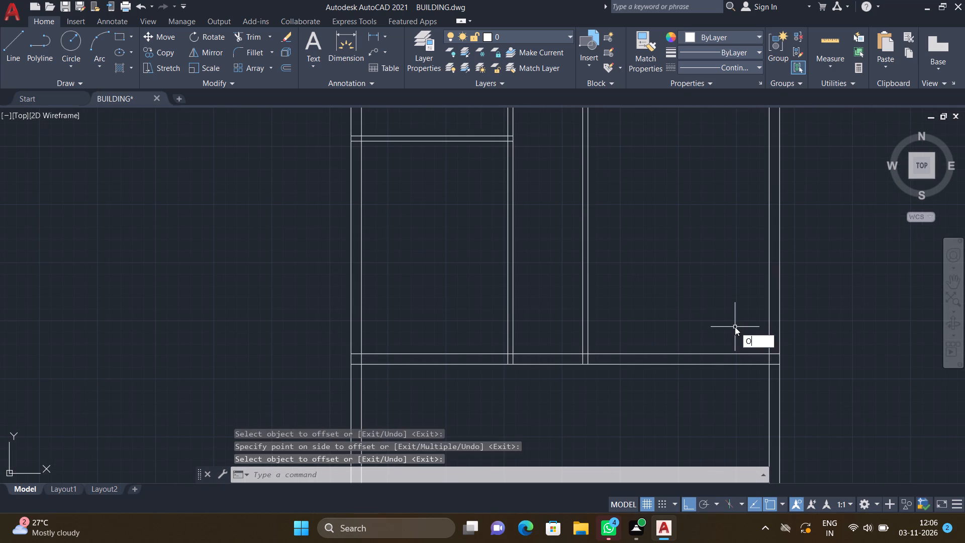
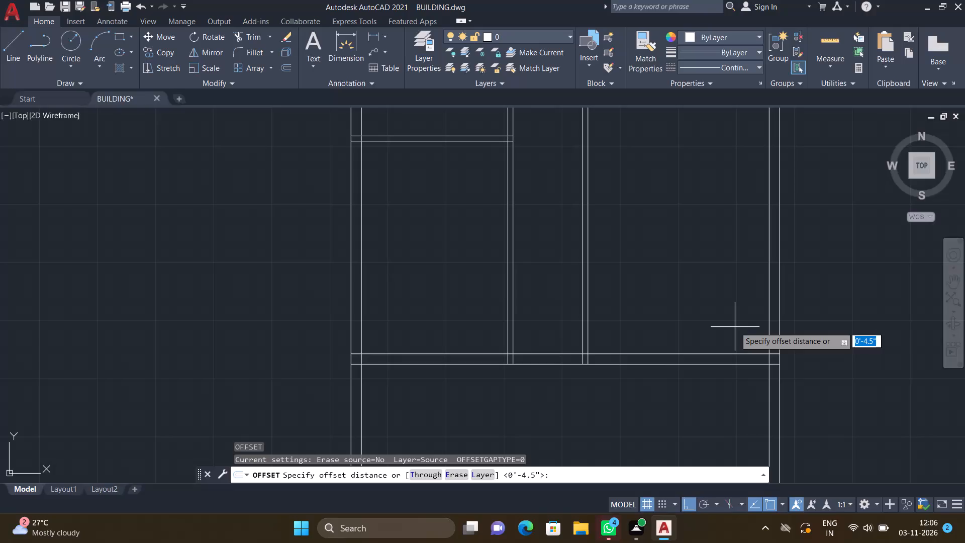
Offset the second vertical partition's east line 8' eastward to set out a third vertical partition.
type("8'")
key("Return")
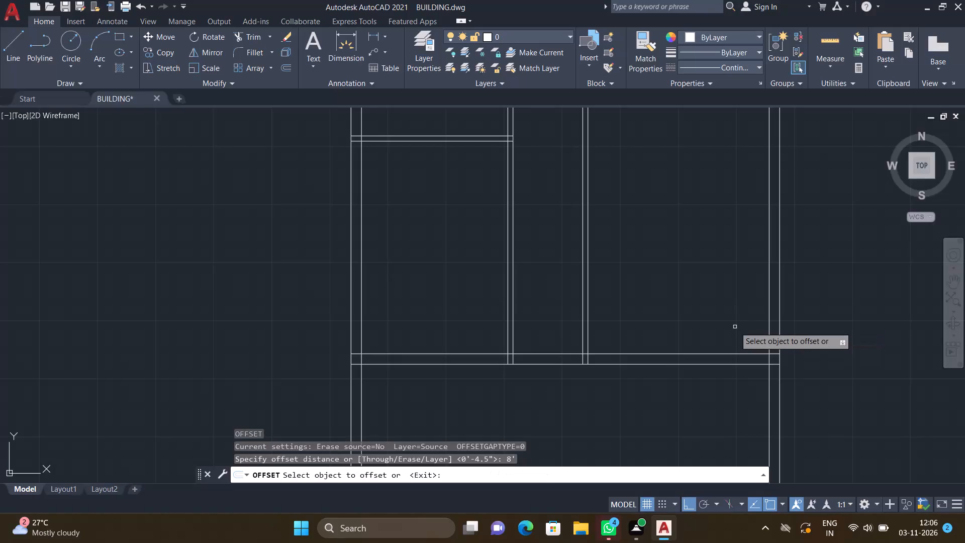
left_click(589, 286)
left_click(671, 294)
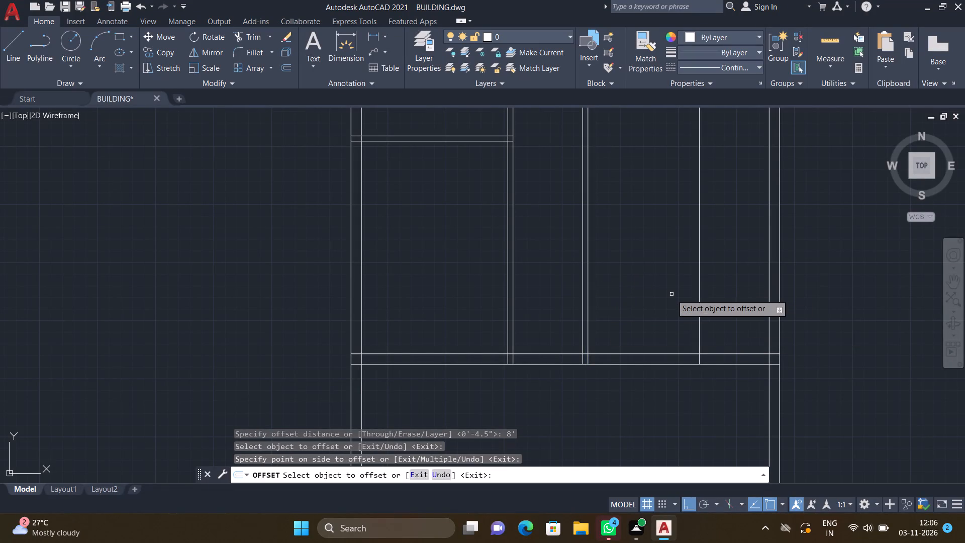
key("Return")
Offset the new vertical line 4.5" eastward to form the third partition wall.
key("o")
key("Return")
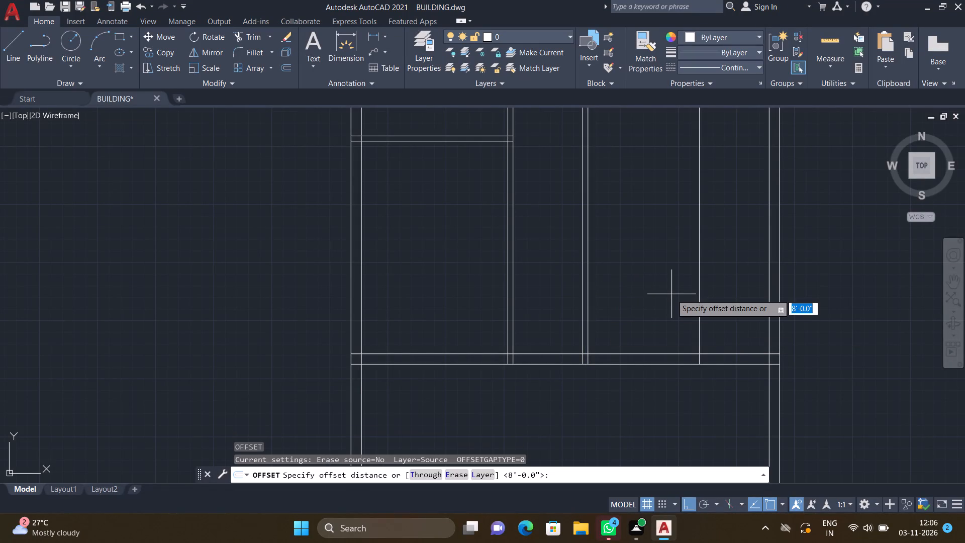
type("4.5\"")
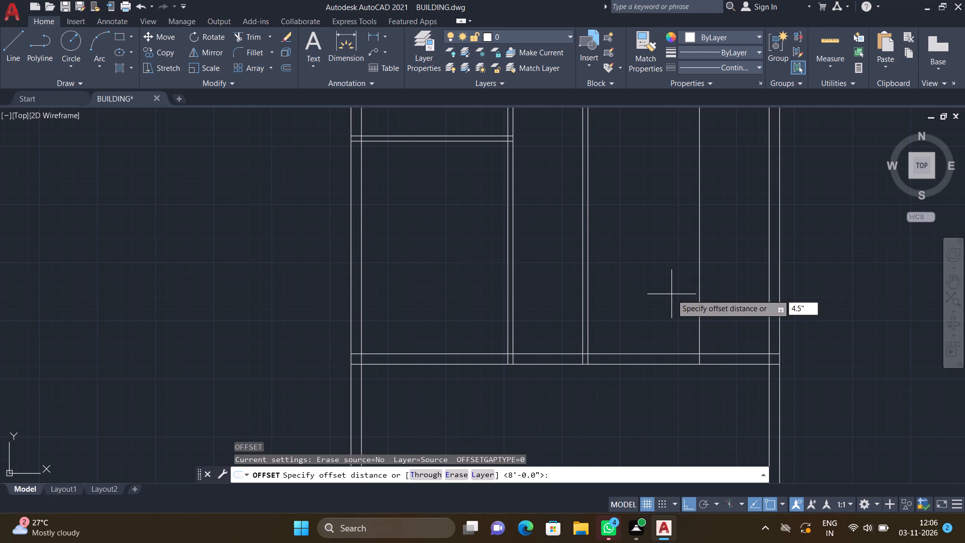
key("Return")
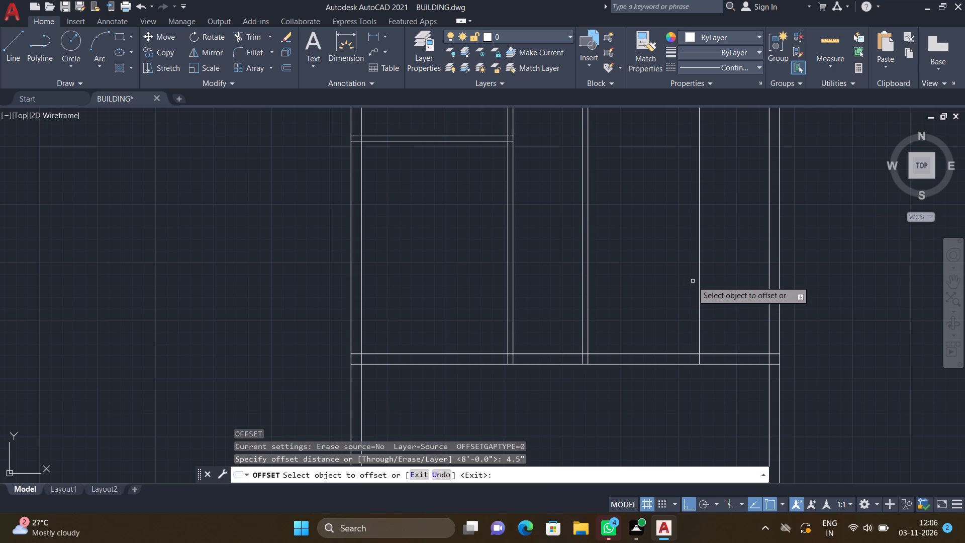
left_click(699, 286)
left_click(736, 288)
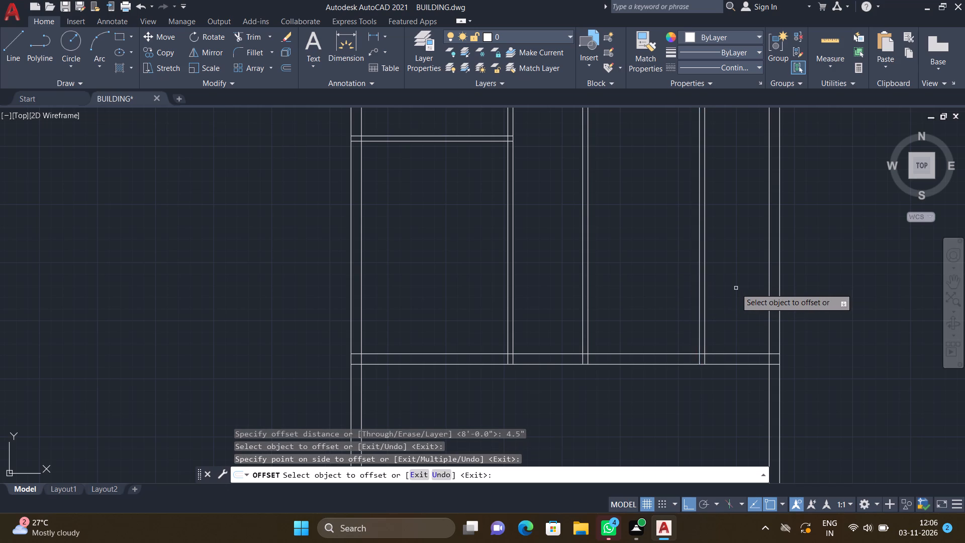
key("Return")
Offset the upper line of the 9" horizontal wall 9' northward.
scroll(732, 288, "down", 3)
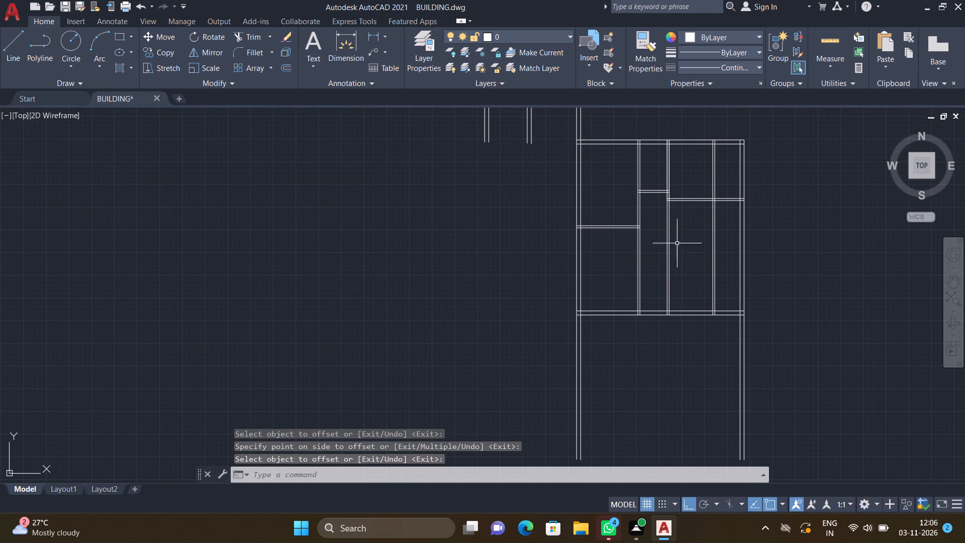
scroll(661, 296, "up", 2)
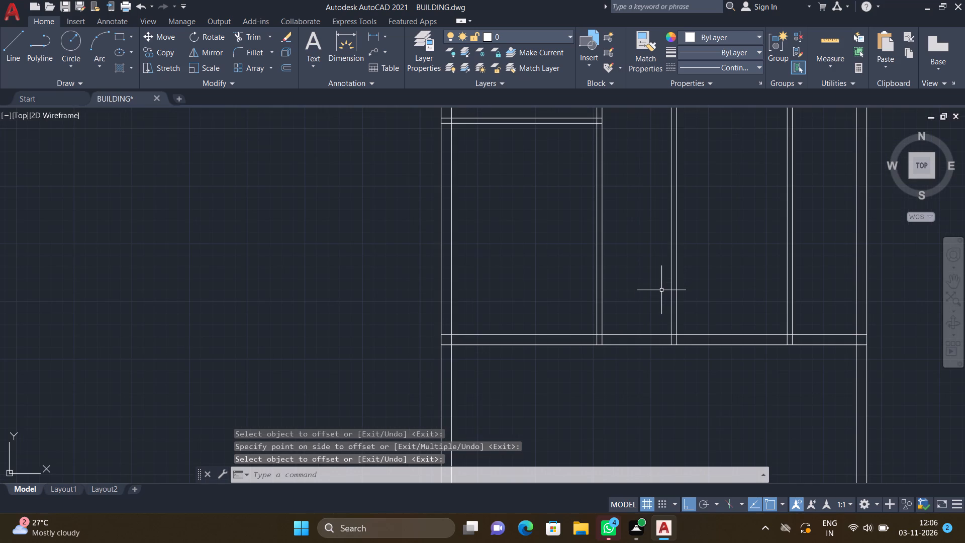
key("o")
key("Return")
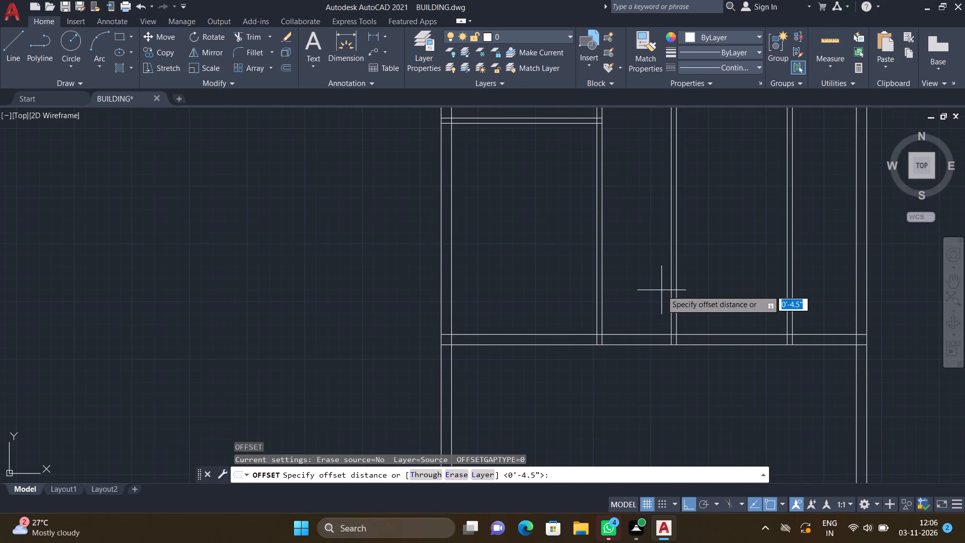
type("9'")
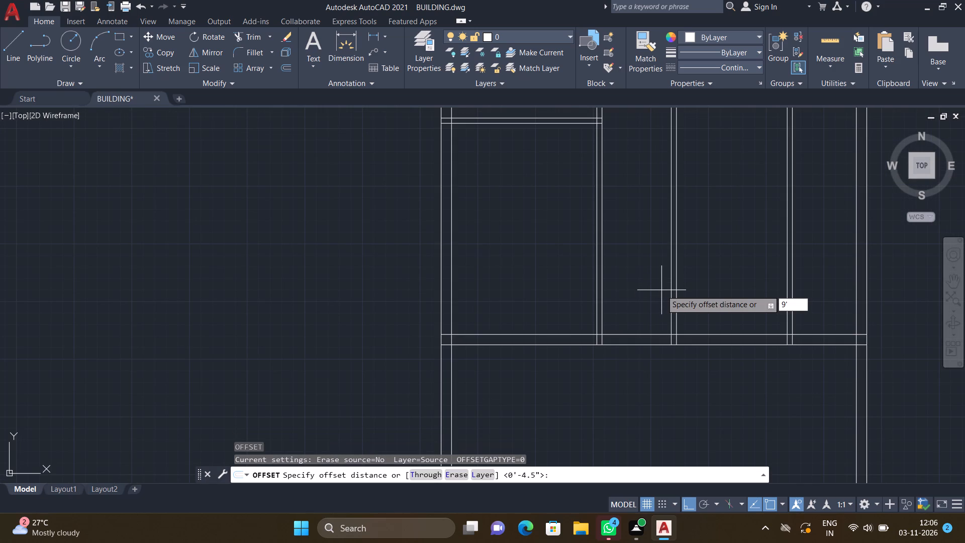
key("Return")
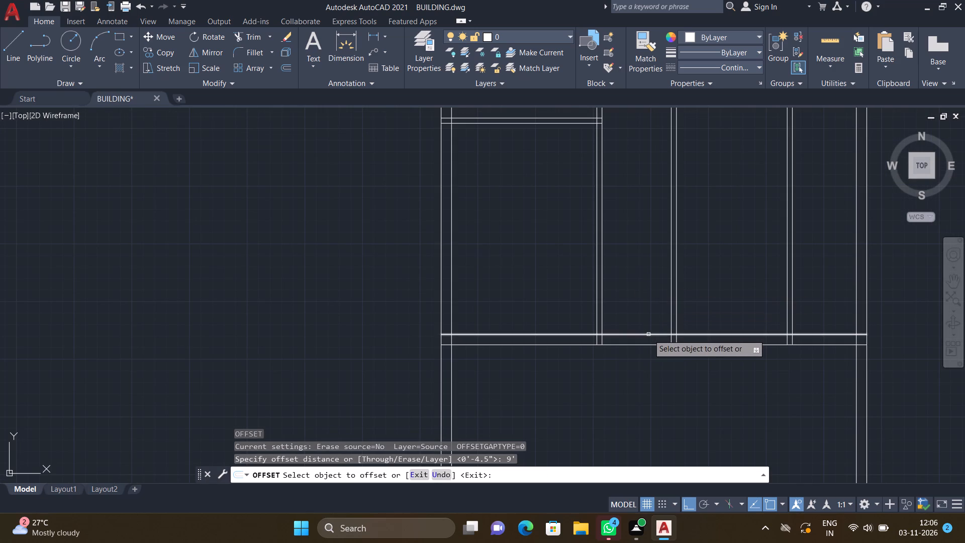
left_click(648, 334)
left_click(641, 255)
key("Return")
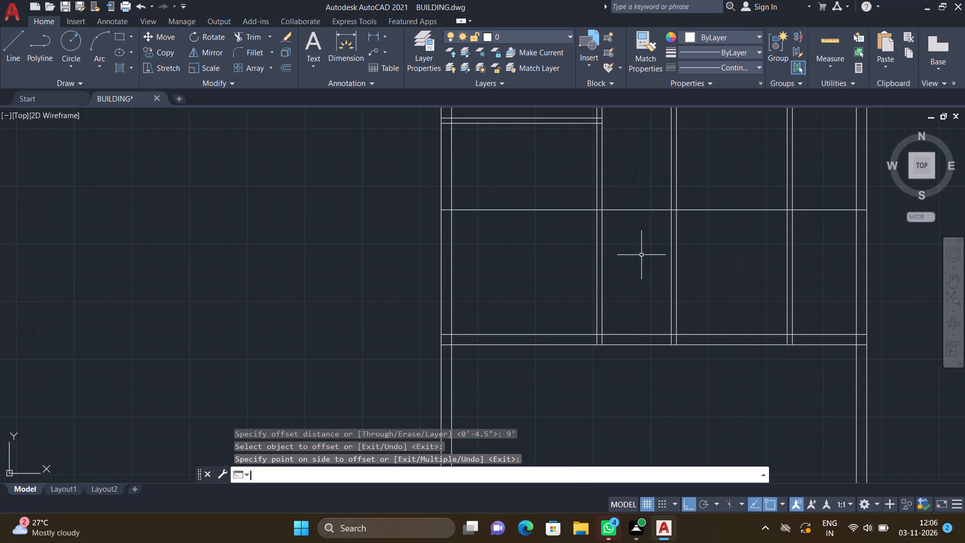
Trim the new horizontal line so it spans only between the west and second vertical partitions, clearing the stubs inside the other walls.
type("TR")
key("Return")
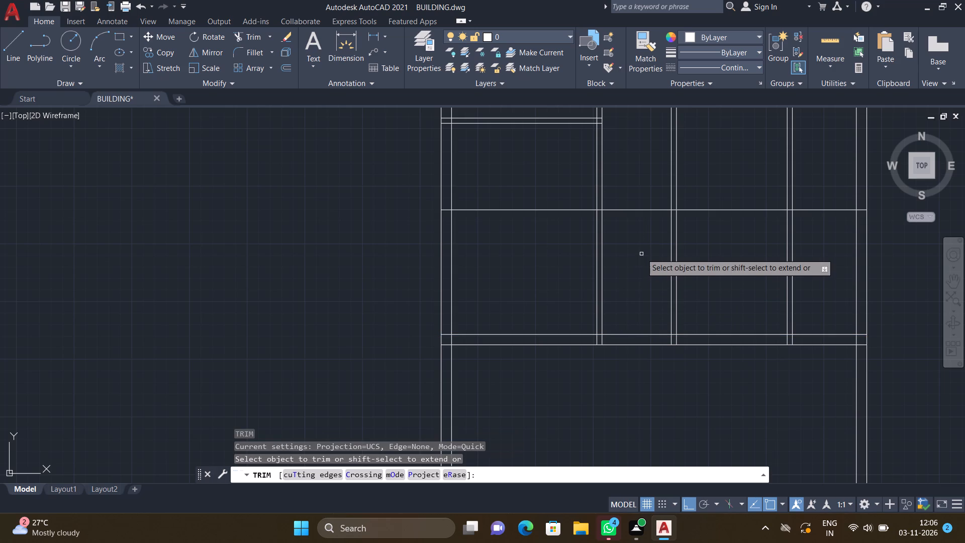
left_click(553, 211)
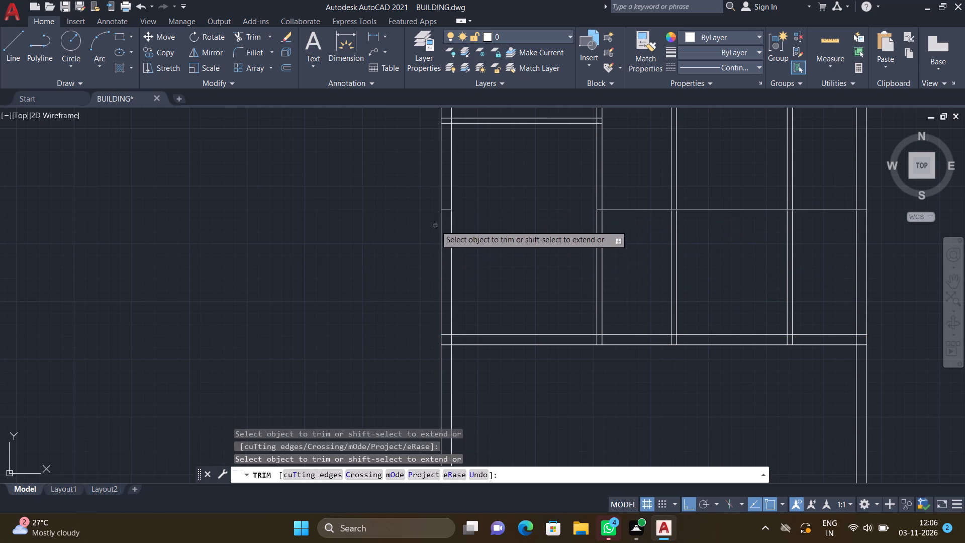
scroll(442, 210, "up", 2)
left_click(443, 211)
scroll(461, 228, "down", 4)
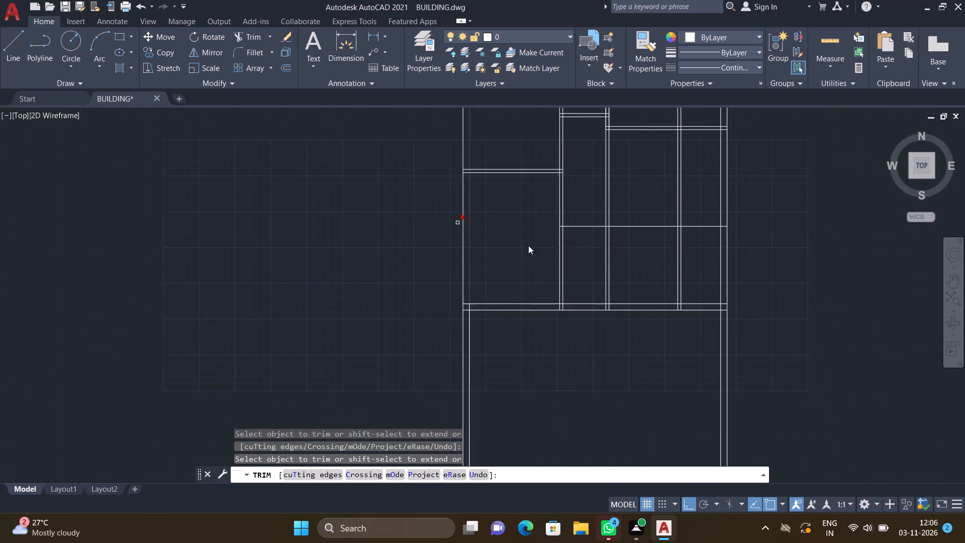
scroll(646, 232, "up", 2)
left_click_drag(619, 206, 623, 228)
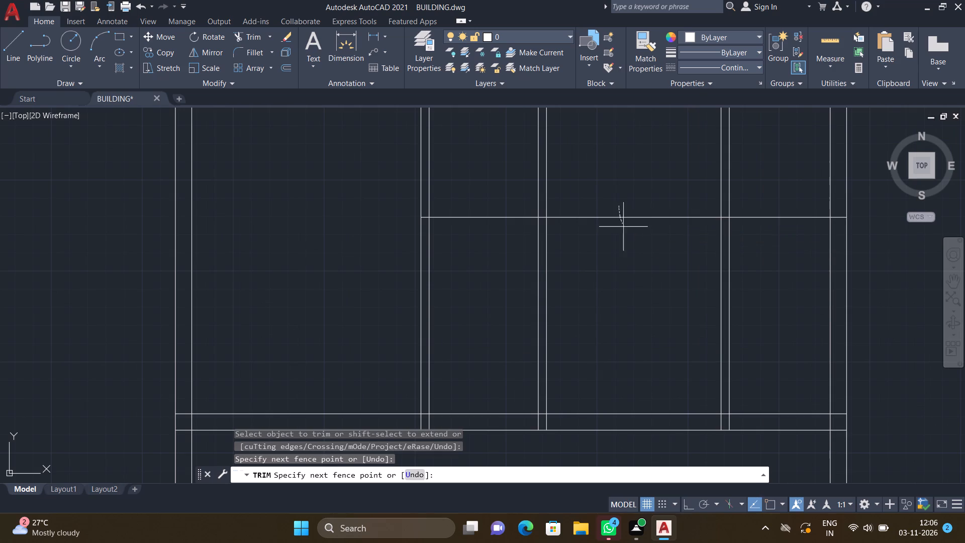
left_click_drag(623, 228, 626, 239)
scroll(651, 240, "down", 1)
scroll(741, 226, "up", 2)
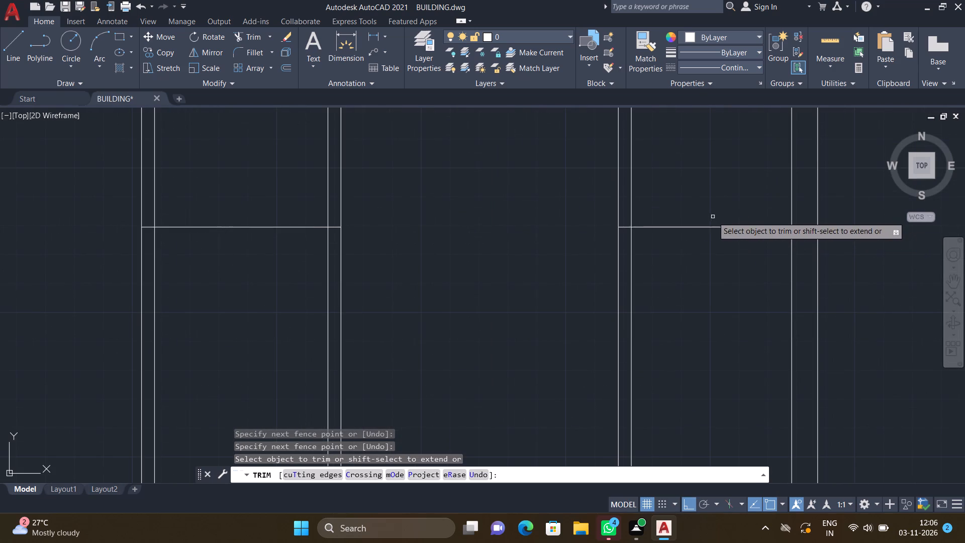
left_click_drag(712, 216, 707, 254)
scroll(623, 227, "up", 2)
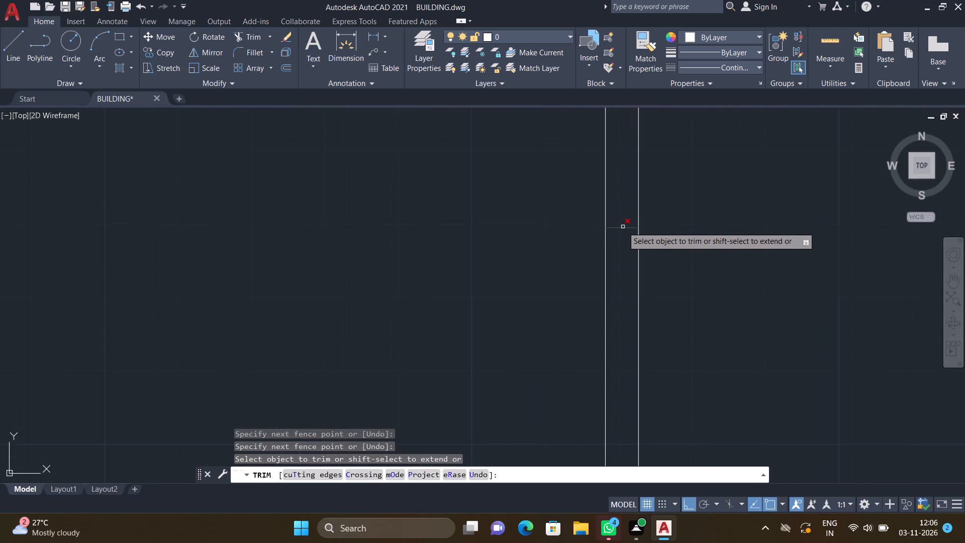
left_click(623, 227)
scroll(658, 238, "down", 3)
scroll(764, 229, "up", 2)
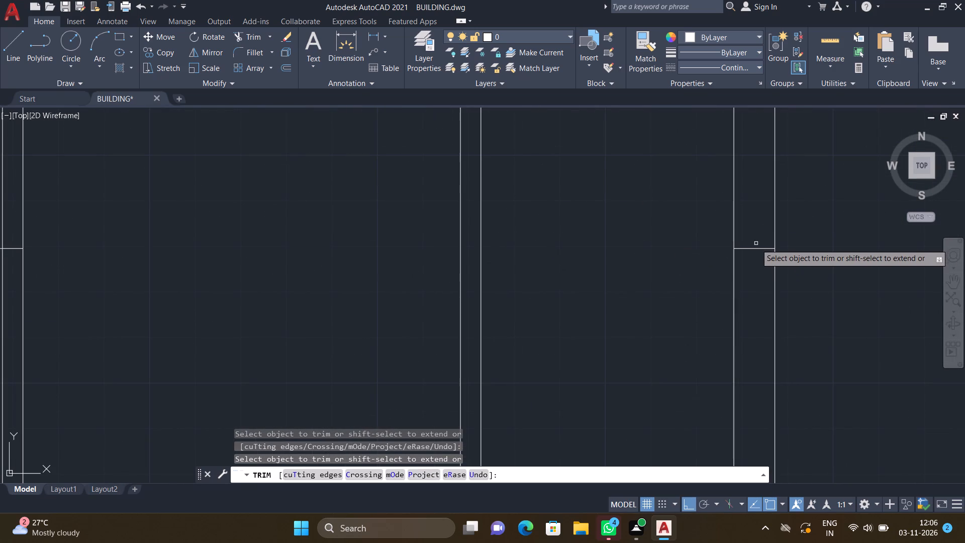
left_click(755, 250)
key("Return")
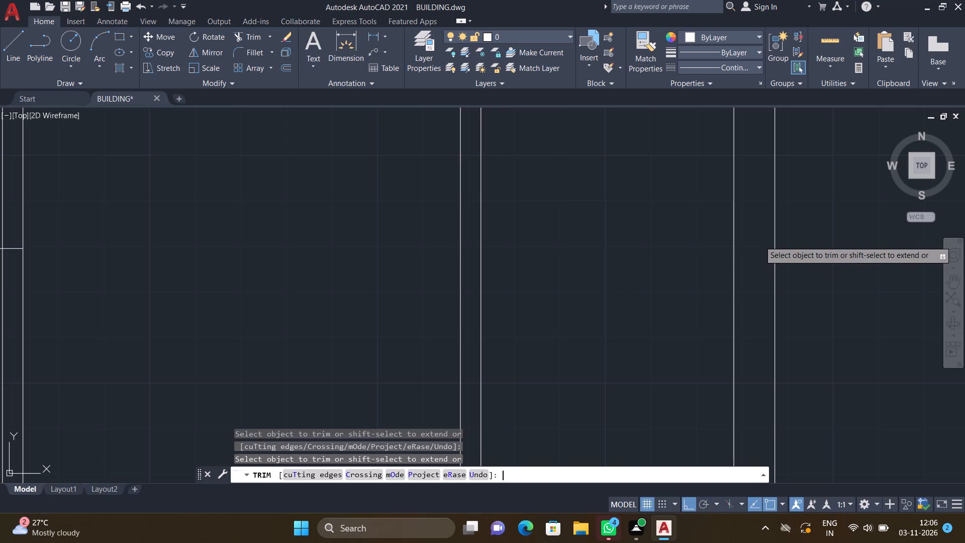
Offset the short horizontal line 4.5" northward to form the cross wall between the west and second partitions.
scroll(744, 271, "down", 4)
scroll(537, 302, "up", 3)
key("o")
key("Return")
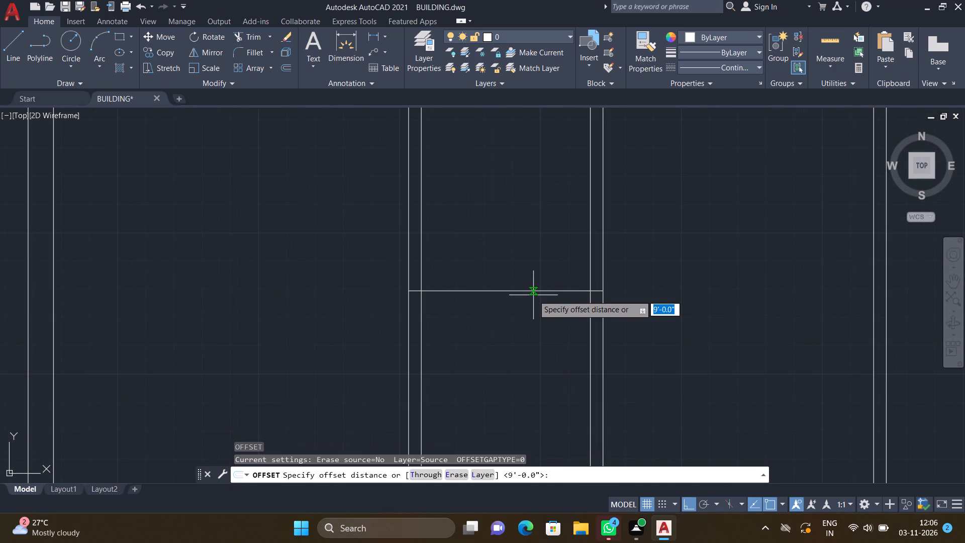
type("4.5\"")
key("Return")
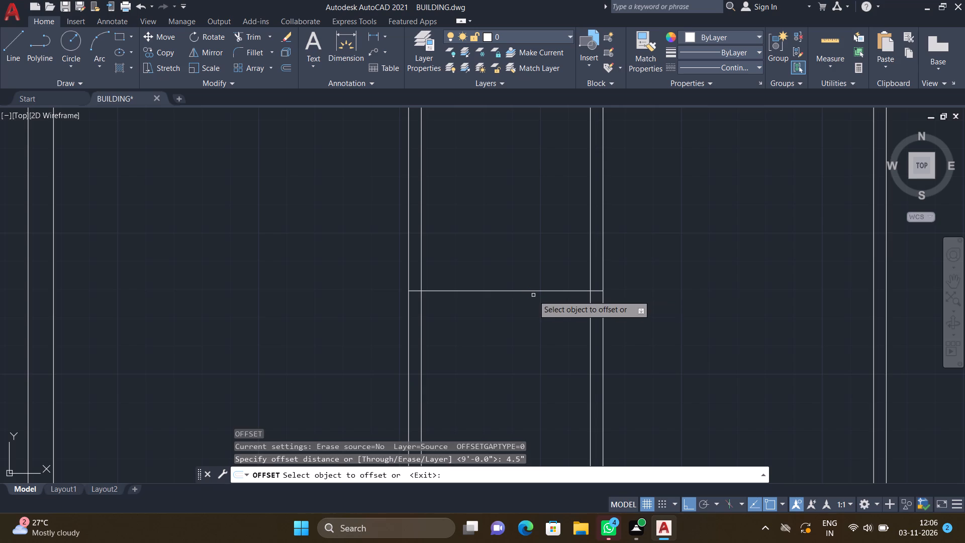
left_click(533, 292)
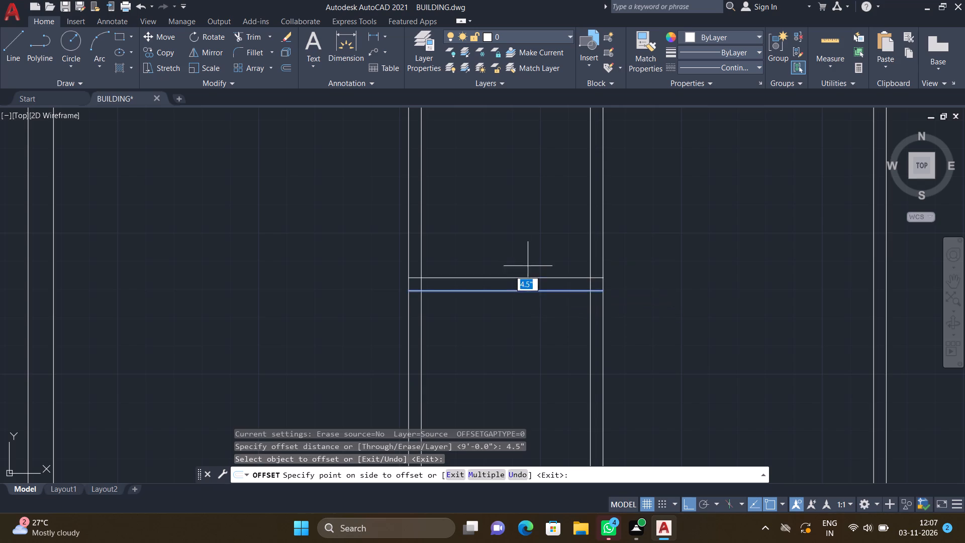
left_click(527, 252)
key("Return")
Trim both lines of the second vertical partition between the east rooms' horizontal wall and the new short cross wall.
scroll(527, 256, "down", 4)
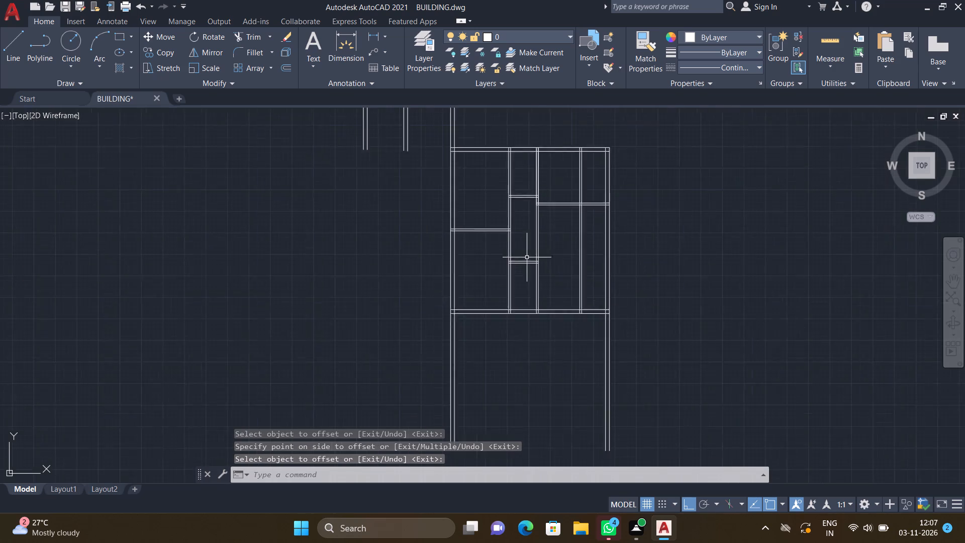
scroll(527, 257, "down", 1)
scroll(551, 275, "up", 2)
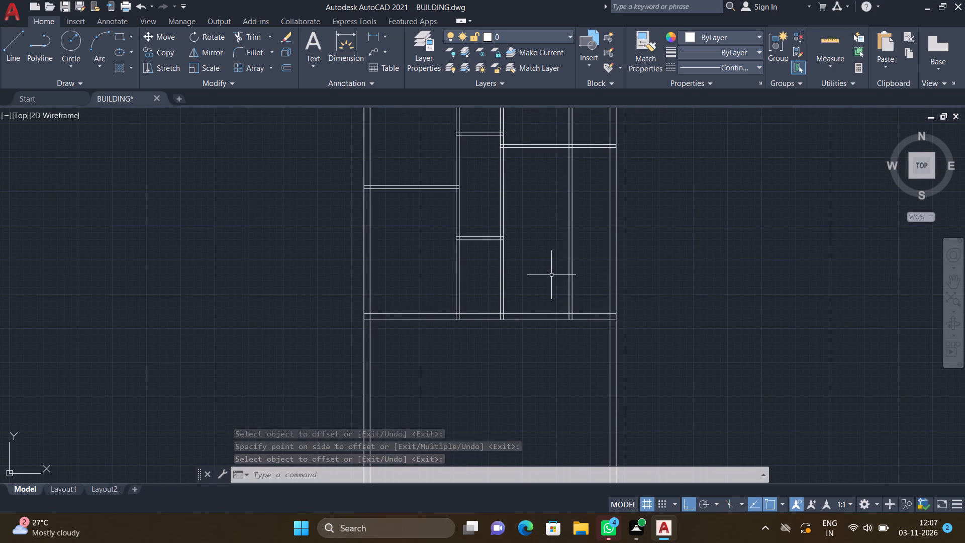
type("TR")
key("Return")
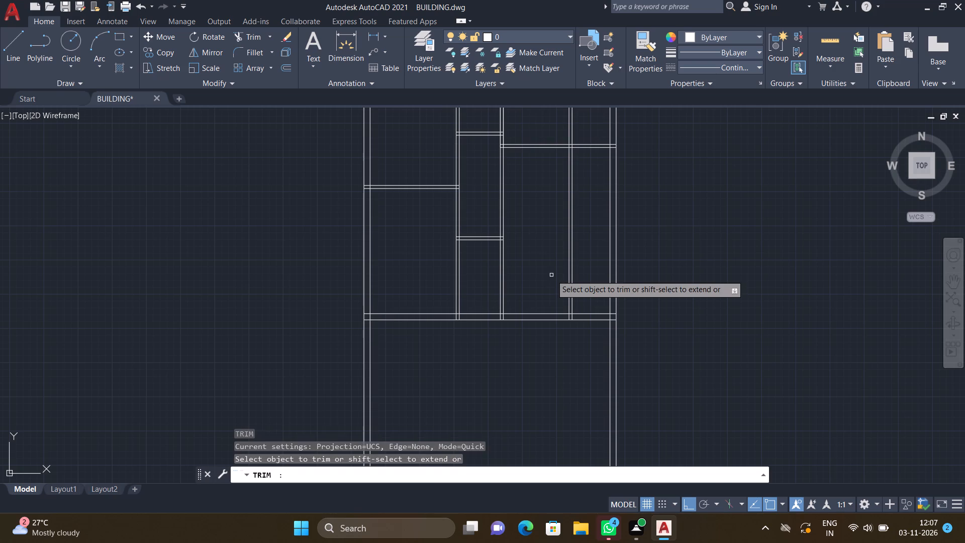
left_click(500, 201)
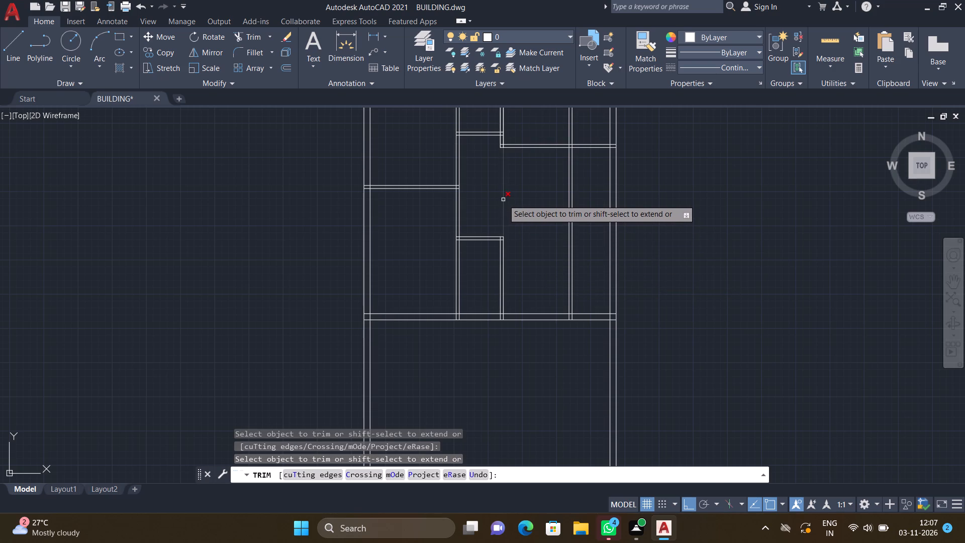
left_click(503, 200)
key("Return")
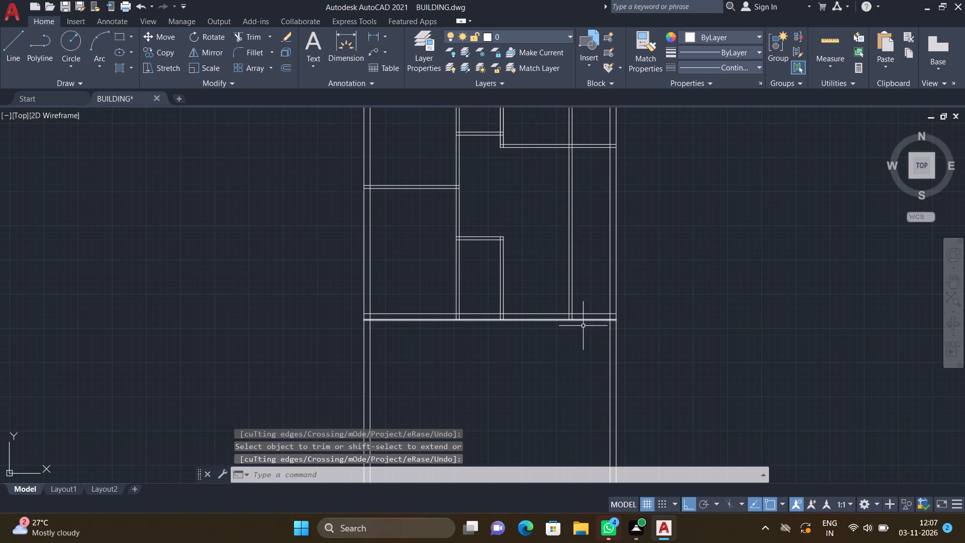
Offset the upper line of the 9" horizontal wall 10'2" northward.
scroll(564, 310, "up", 2)
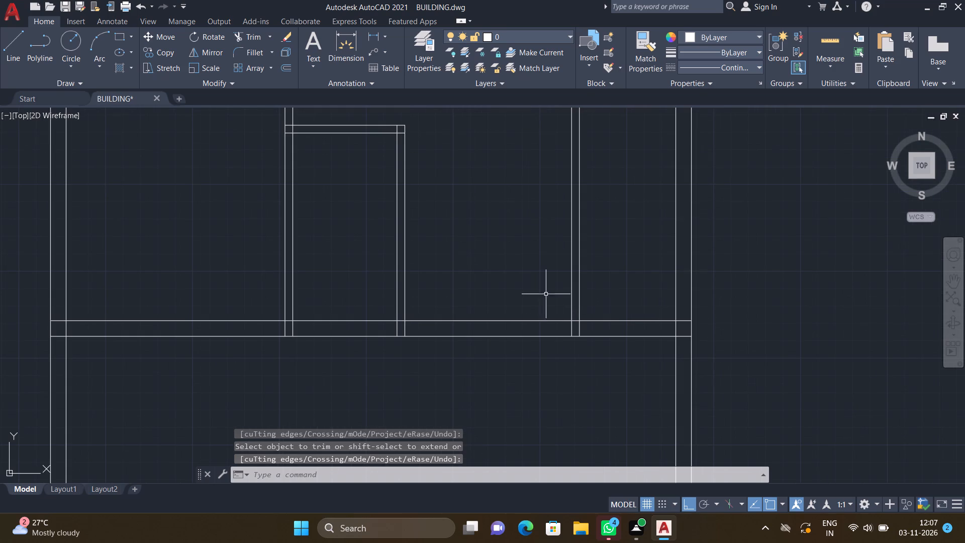
key("o")
key("Return")
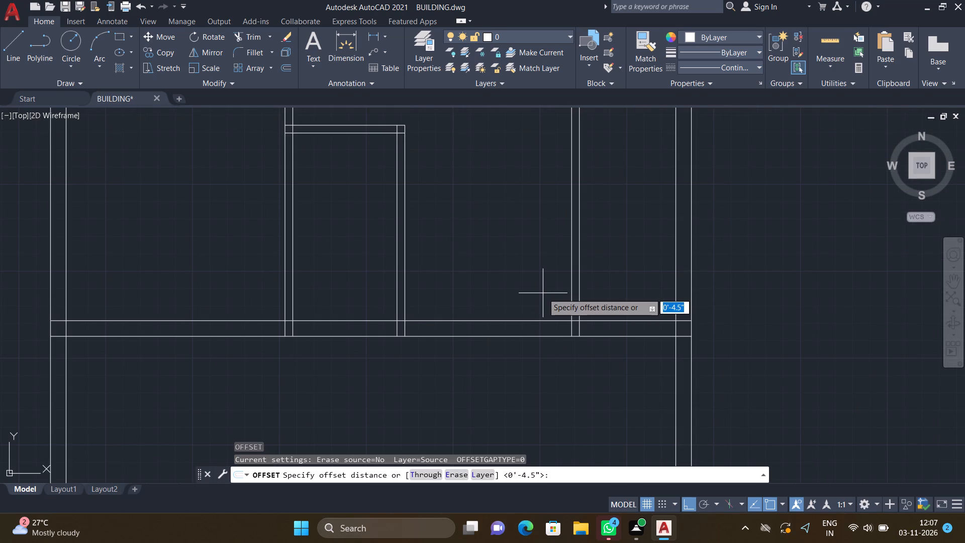
type("10'")
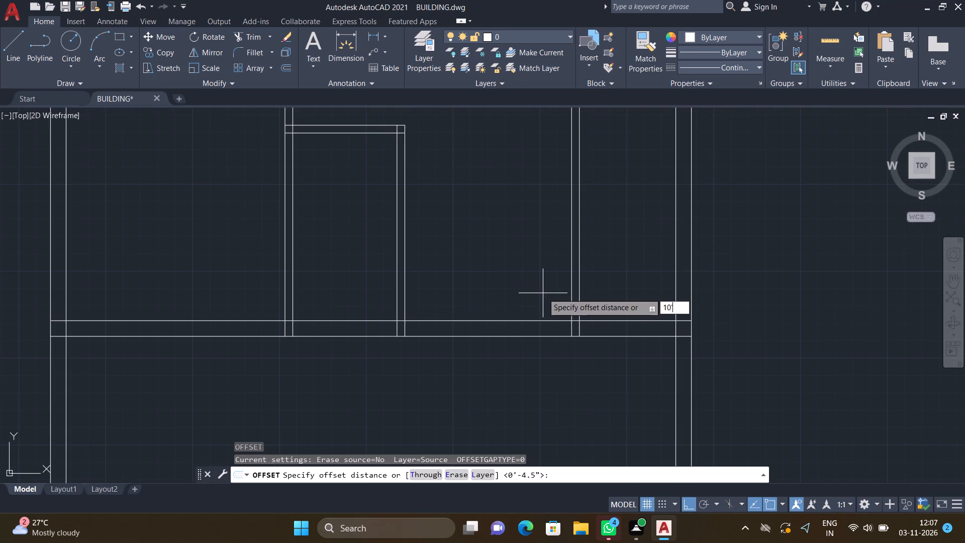
type("2\"")
key("Return")
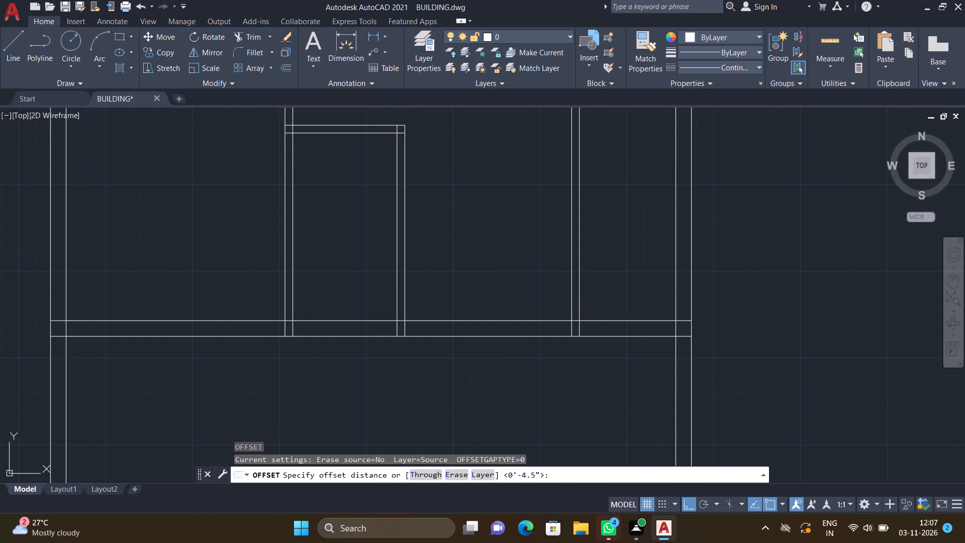
left_click(510, 321)
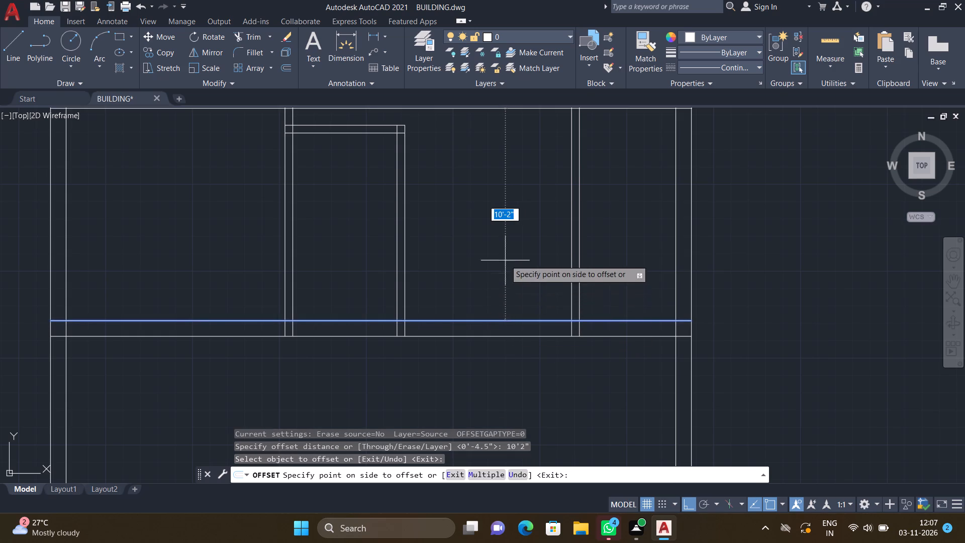
left_click(501, 206)
key("Return")
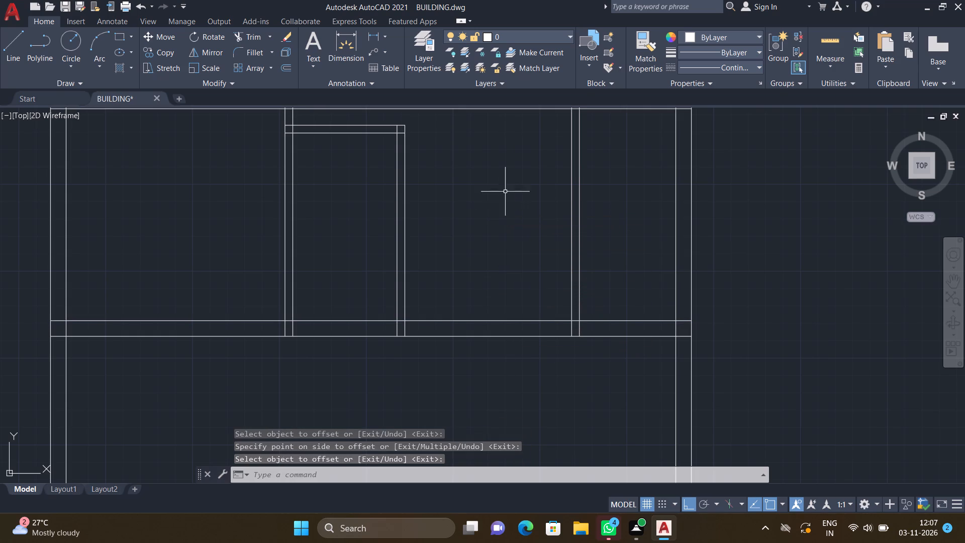
scroll(498, 182, "down", 3)
scroll(404, 170, "up", 3)
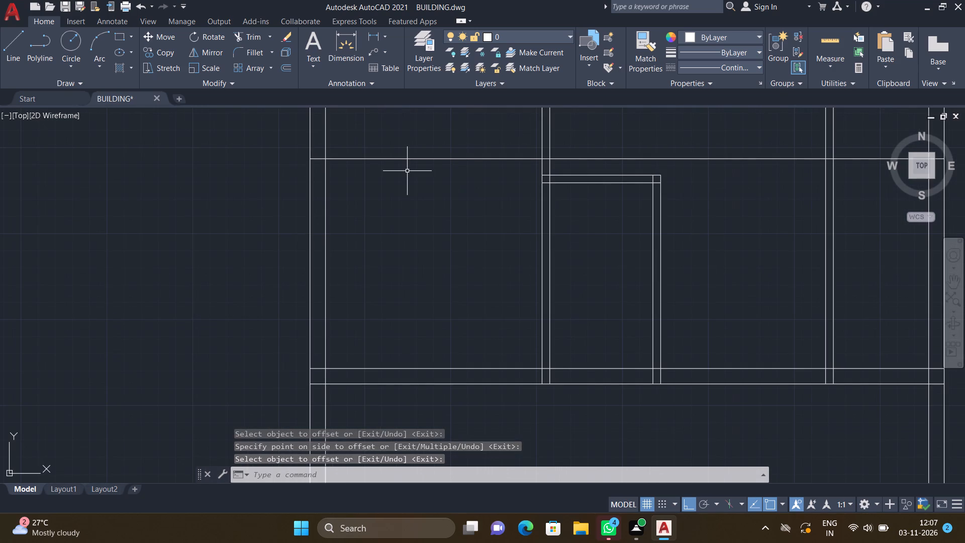
Trim the new horizontal line west of the second vertical partition, including the stub inside the west outer wall.
type("TR")
key("Return")
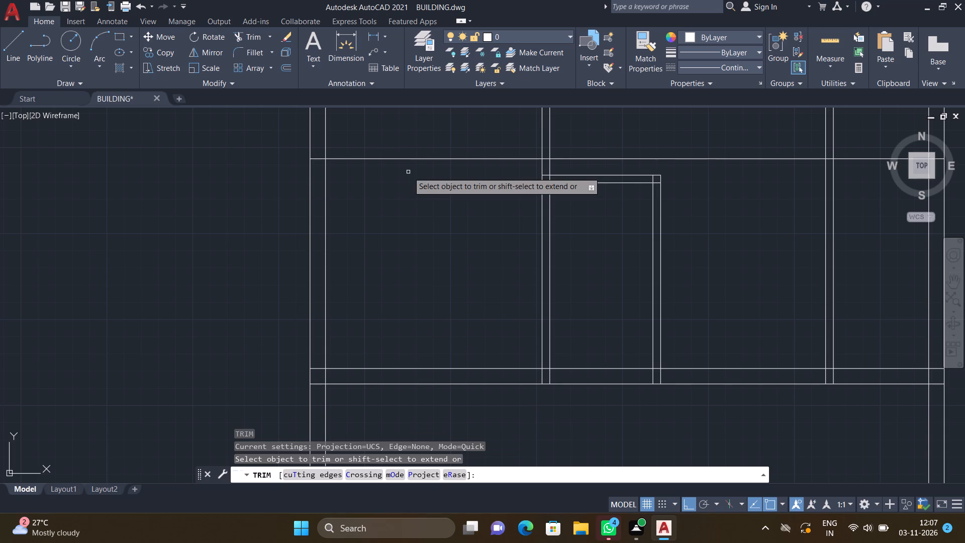
left_click(421, 159)
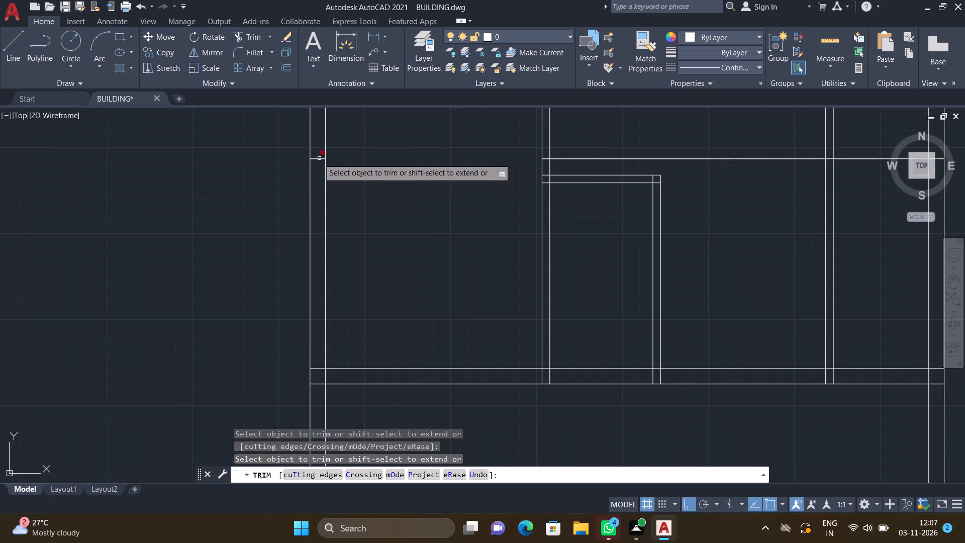
scroll(315, 156, "up", 2)
left_click(315, 162)
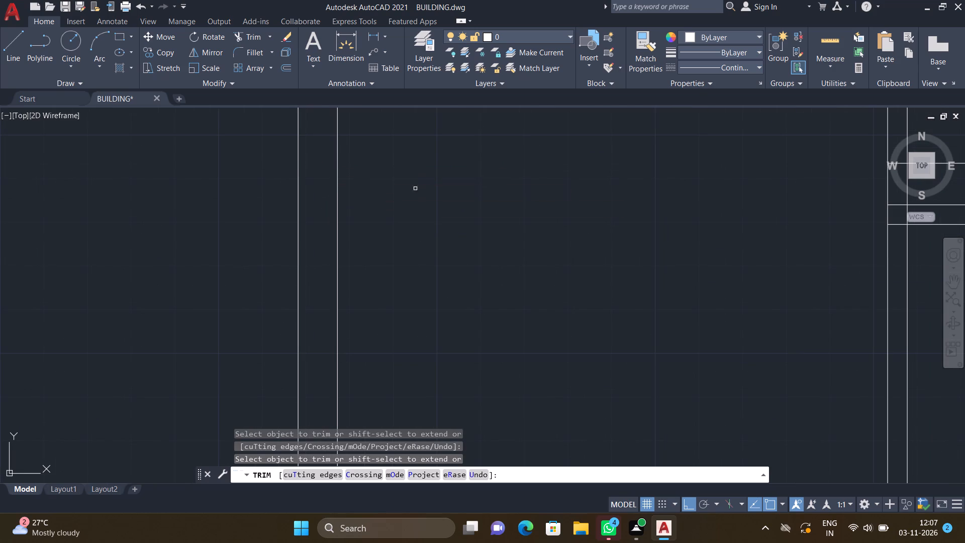
scroll(500, 214, "down", 3)
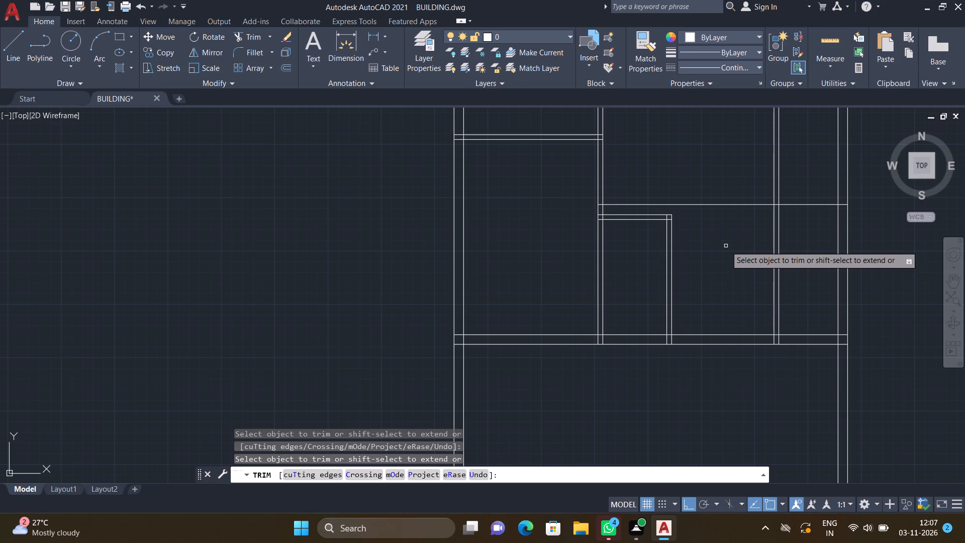
key("Return")
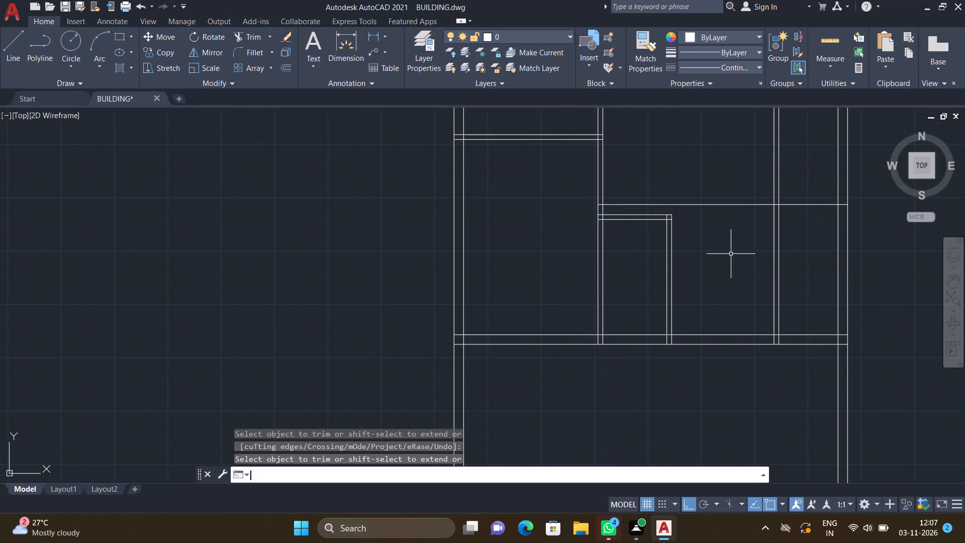
Offset the trimmed horizontal line 4.5" northward to form a wall between the second vertical partition and the east outer wall.
key("o")
key("Return")
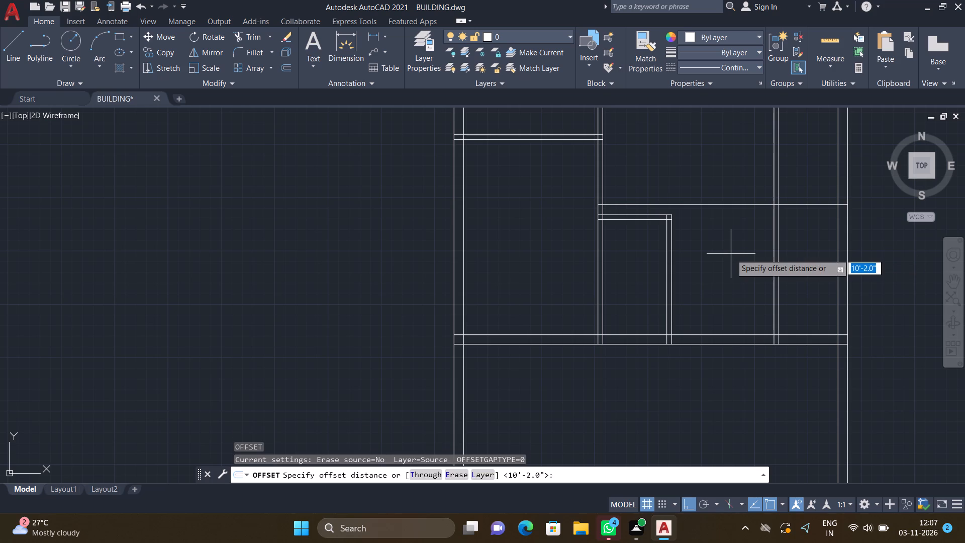
type("4.5\"")
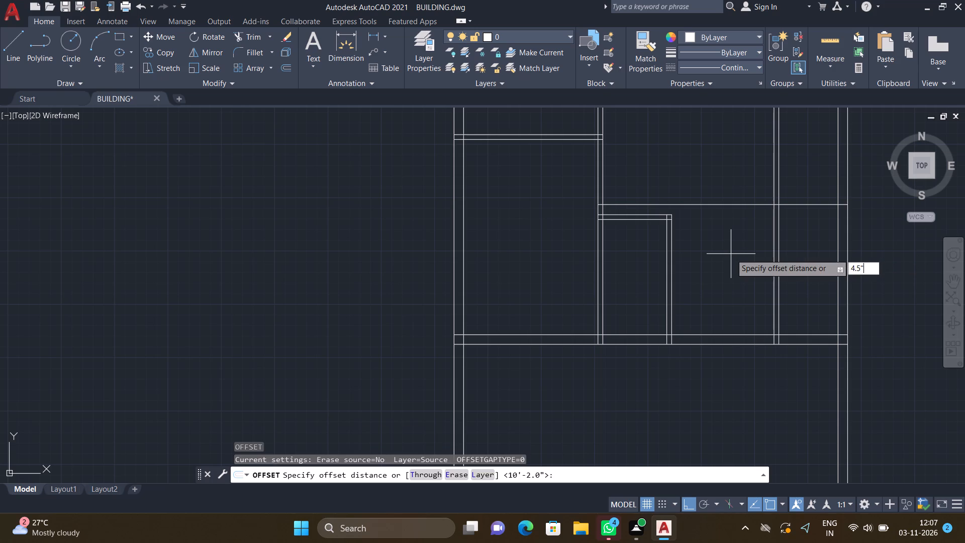
key("Return")
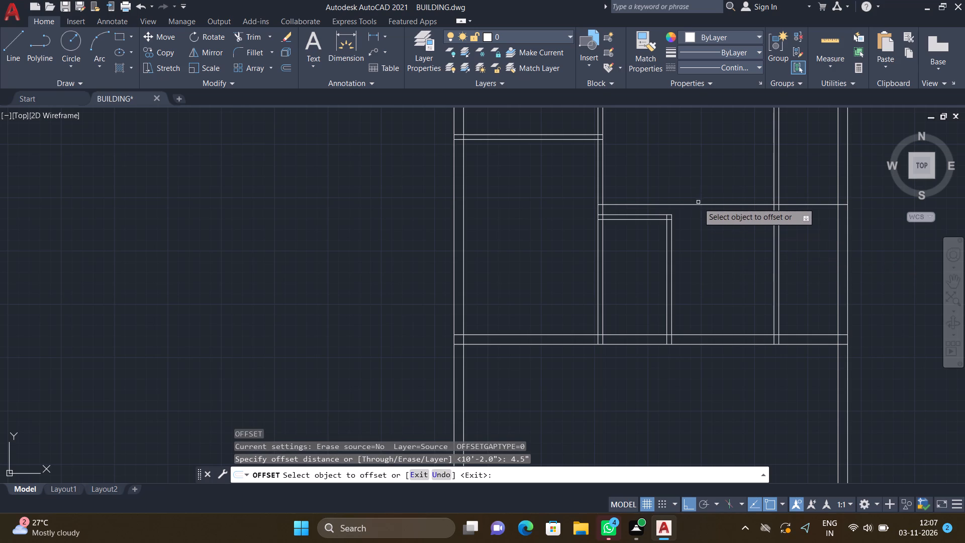
left_click(699, 205)
left_click(697, 174)
key("Return")
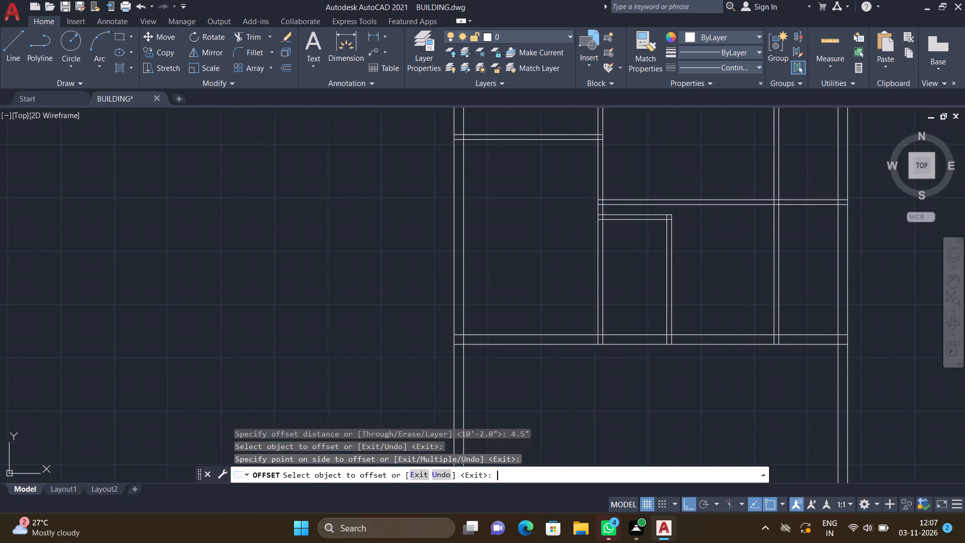
Extend both lines of the short vertical partition north to the upper line of the new 4.5" horizontal wall.
scroll(764, 259, "down", 1)
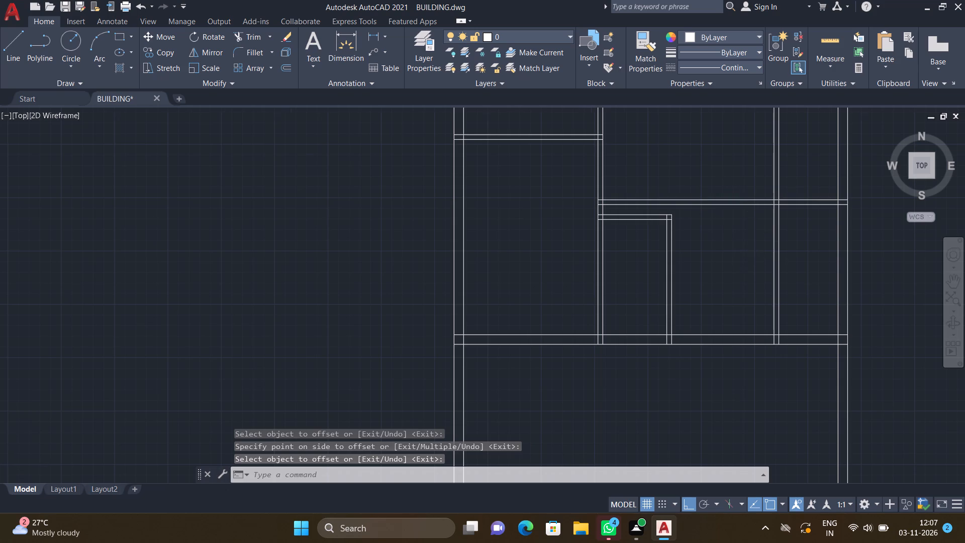
scroll(764, 259, "down", 1)
scroll(756, 265, "up", 3)
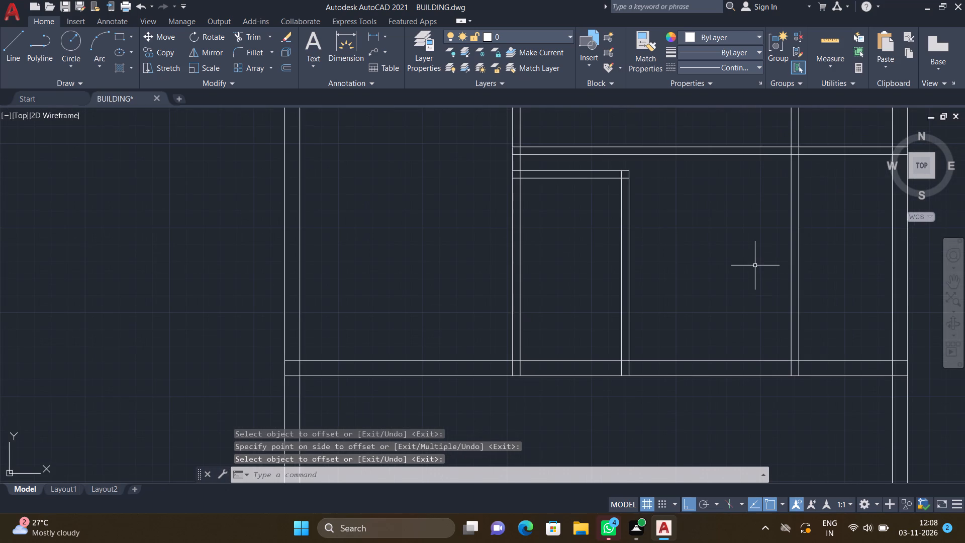
scroll(636, 147, "up", 2)
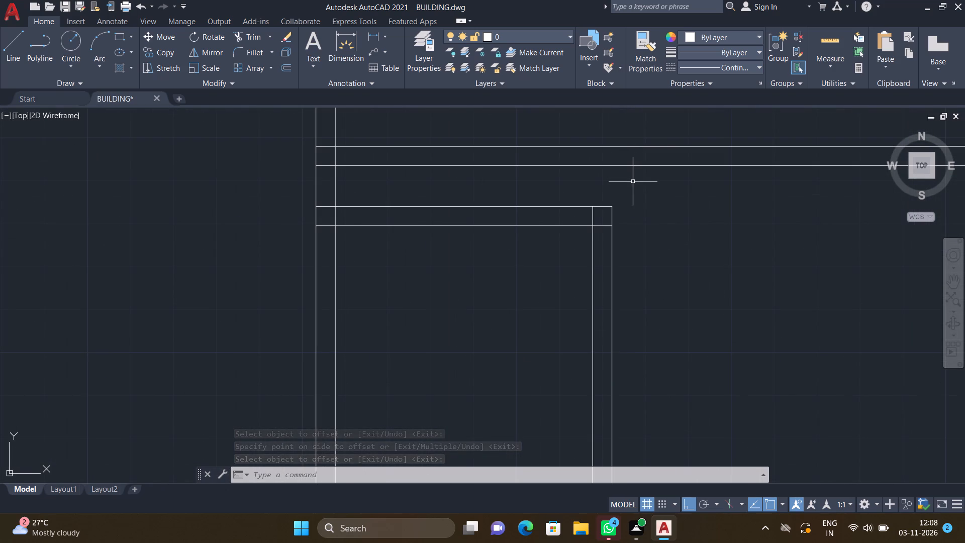
type("EX")
key("Return")
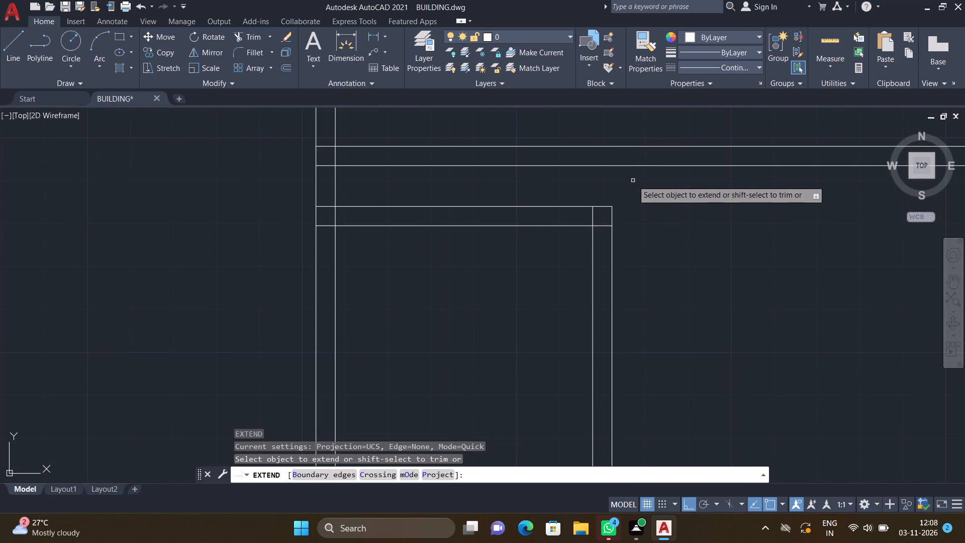
left_click(613, 219)
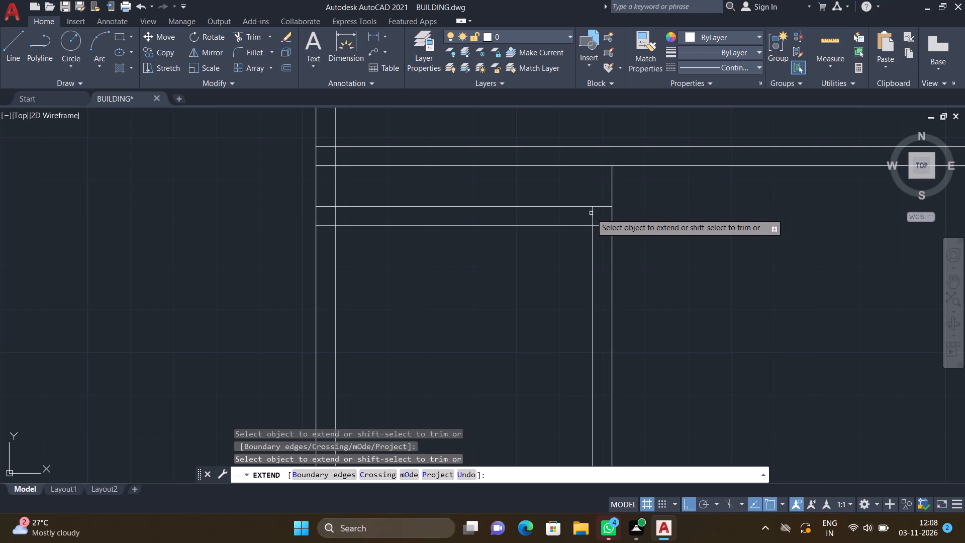
left_click(591, 213)
left_click(593, 182)
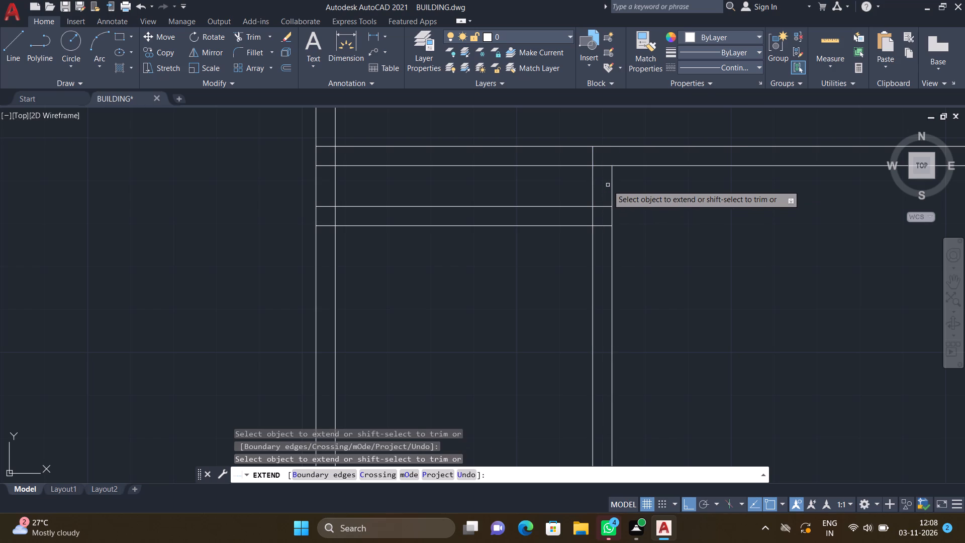
left_click(612, 186)
key("Return")
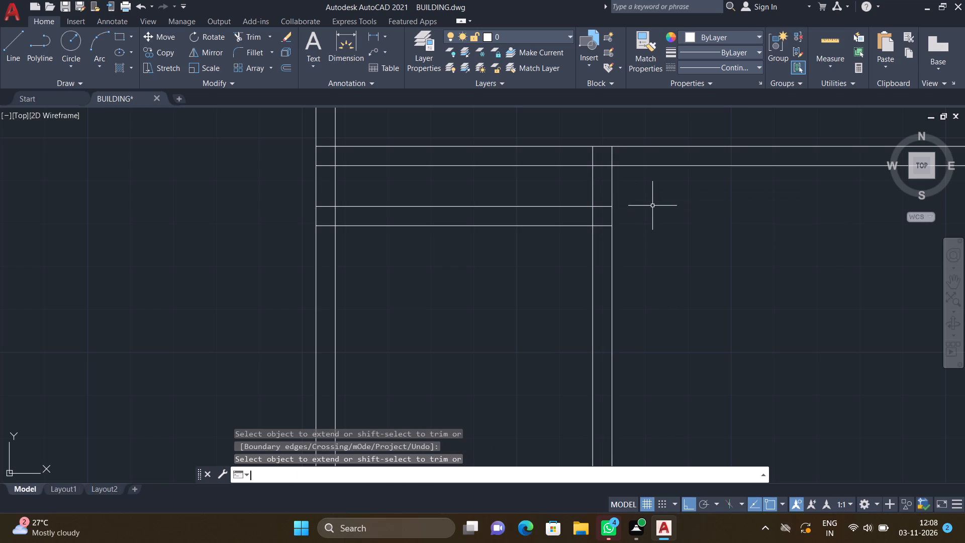
Trim away both lines of the easternmost interior vertical partition north of the new 4.5" horizontal wall.
scroll(655, 199, "down", 4)
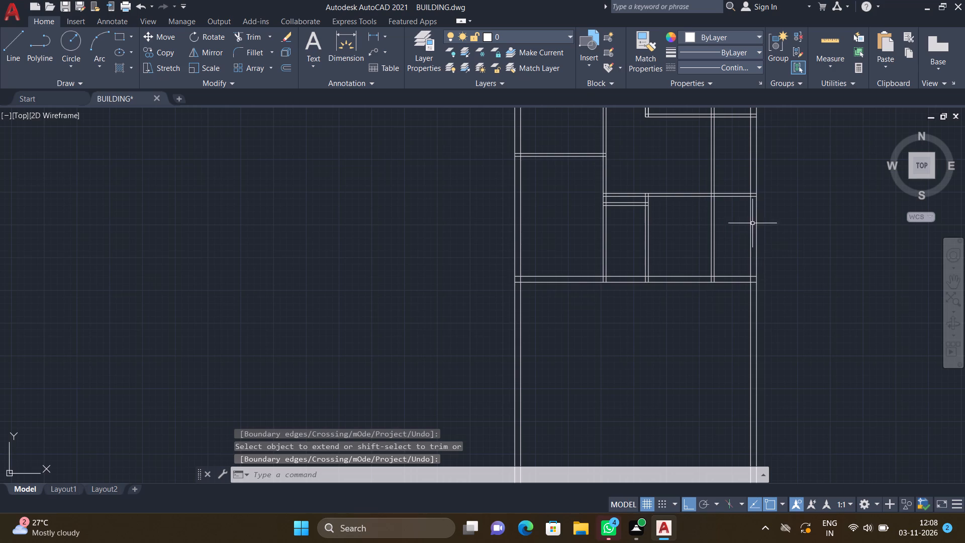
scroll(748, 217, "down", 1)
scroll(737, 203, "up", 3)
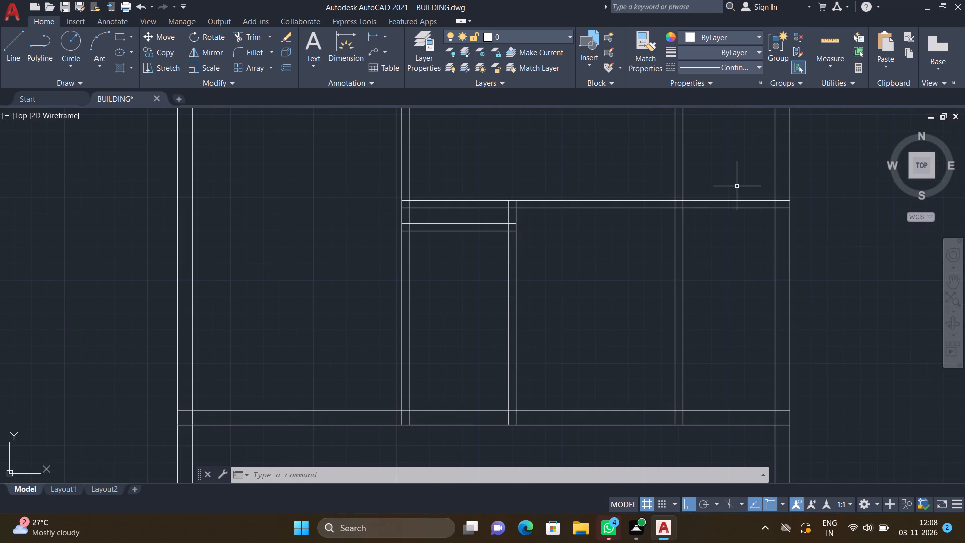
scroll(736, 188, "down", 2)
scroll(733, 164, "up", 1)
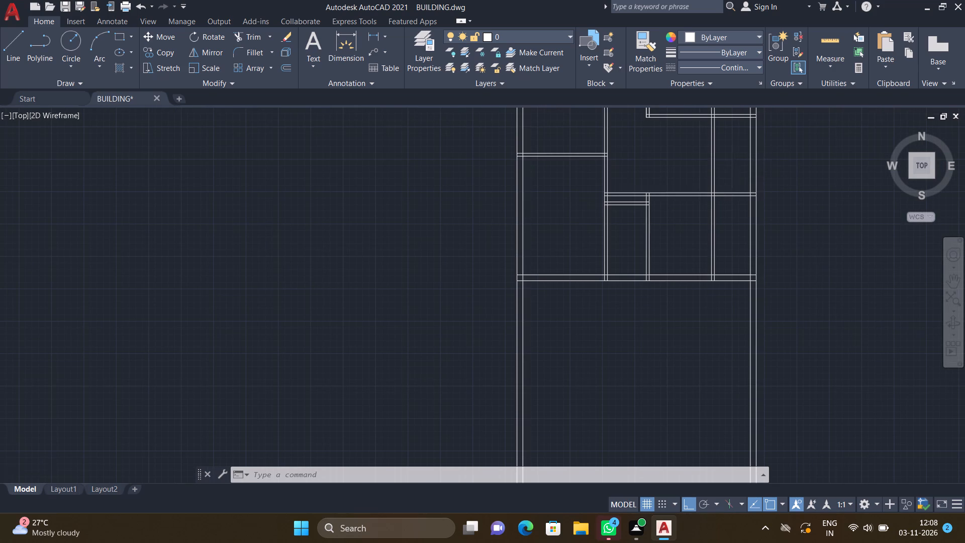
scroll(733, 164, "up", 1)
type("TR")
key("Return")
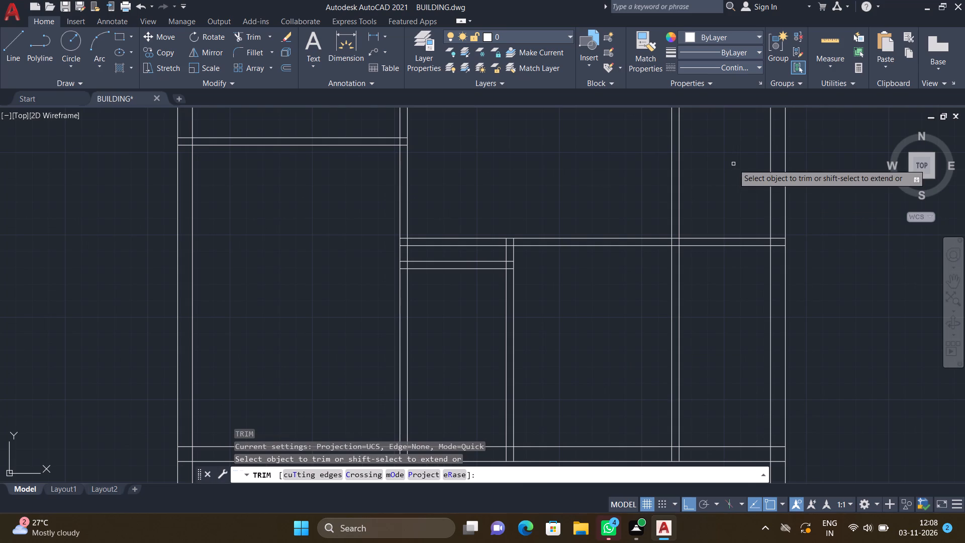
left_click_drag(646, 161, 704, 182)
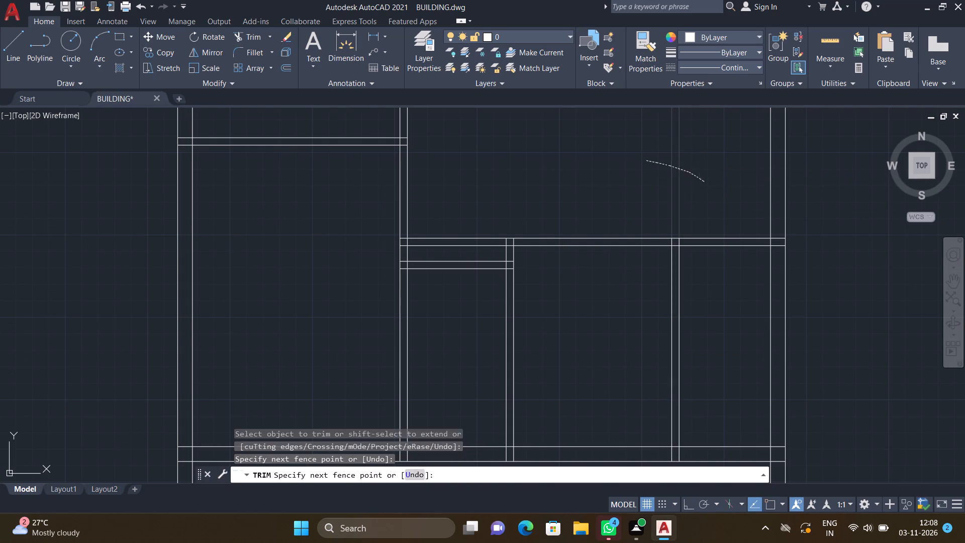
Trim both lines of the east outer wall between the upper east room and the new 4.5" horizontal wall.
scroll(703, 177, "down", 4)
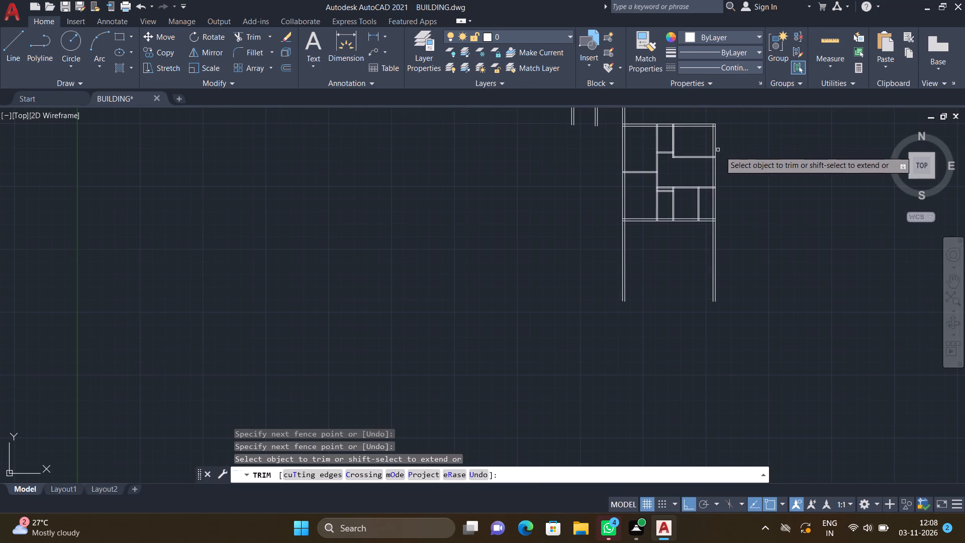
scroll(735, 172, "up", 2)
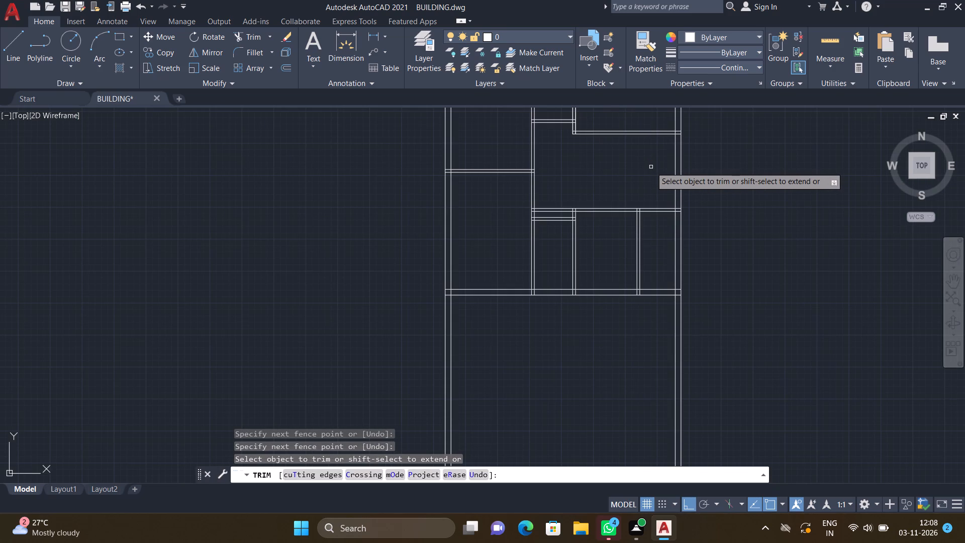
left_click_drag(651, 167, 714, 177)
key("Return")
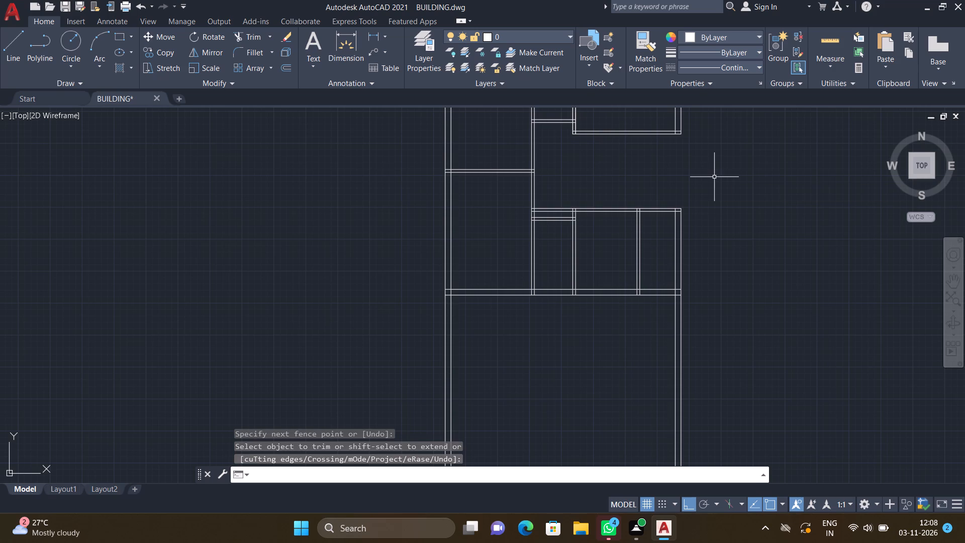
Draw a vertical line across the east opening, slightly inside the outer wall, from the upper room's south wall to the lower wall.
scroll(710, 171, "down", 3)
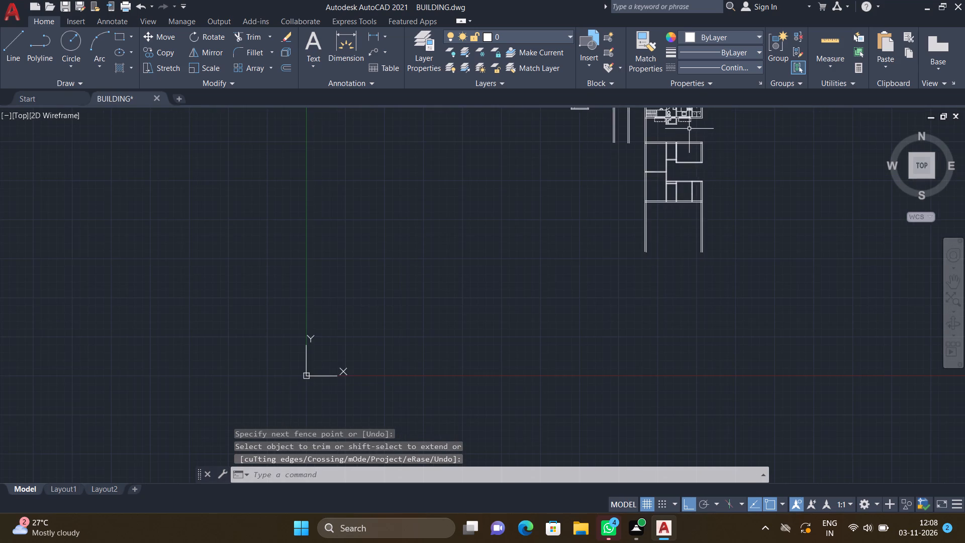
scroll(691, 134, "up", 3)
scroll(710, 272, "up", 1)
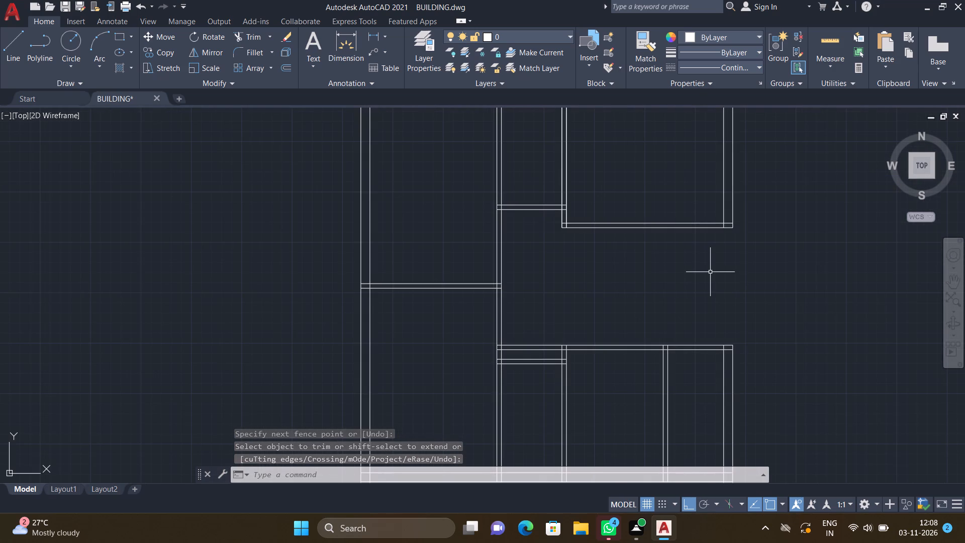
key("l")
key("Return")
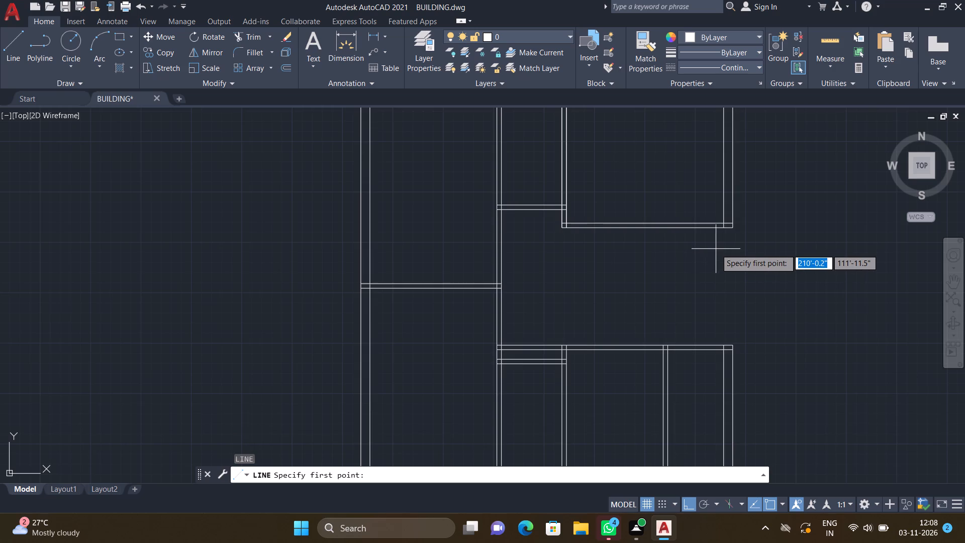
scroll(716, 249, "up", 2)
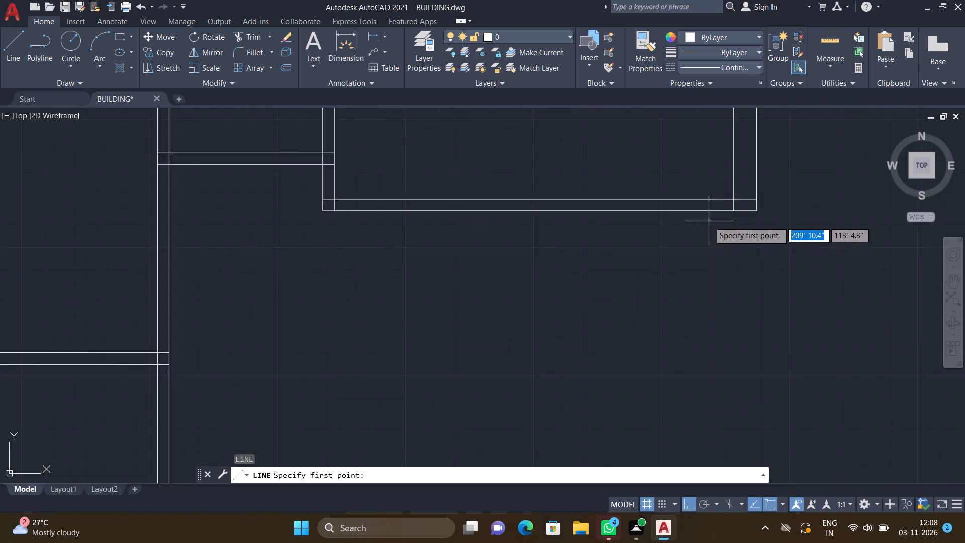
scroll(709, 221, "up", 1)
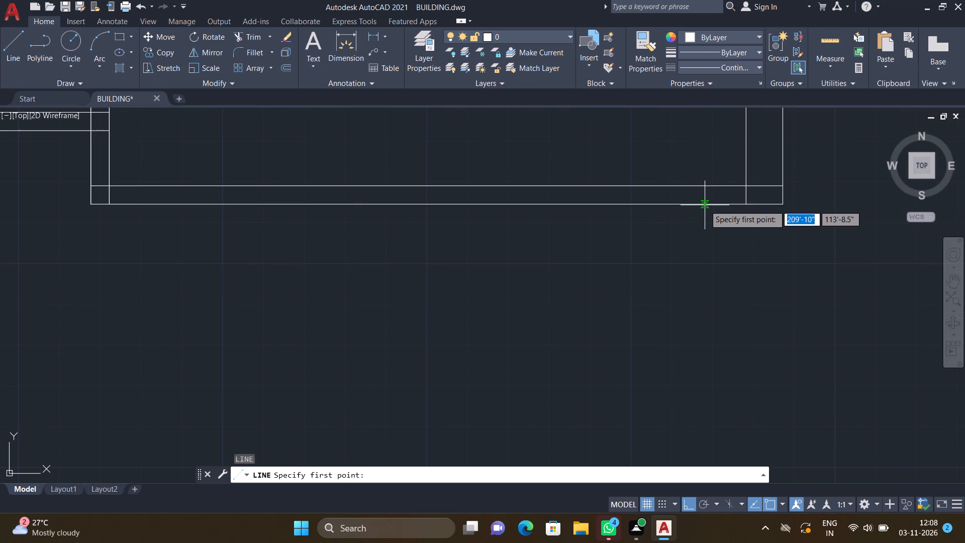
left_click(705, 205)
scroll(716, 288, "down", 2)
scroll(711, 342, "down", 1)
scroll(718, 407, "up", 2)
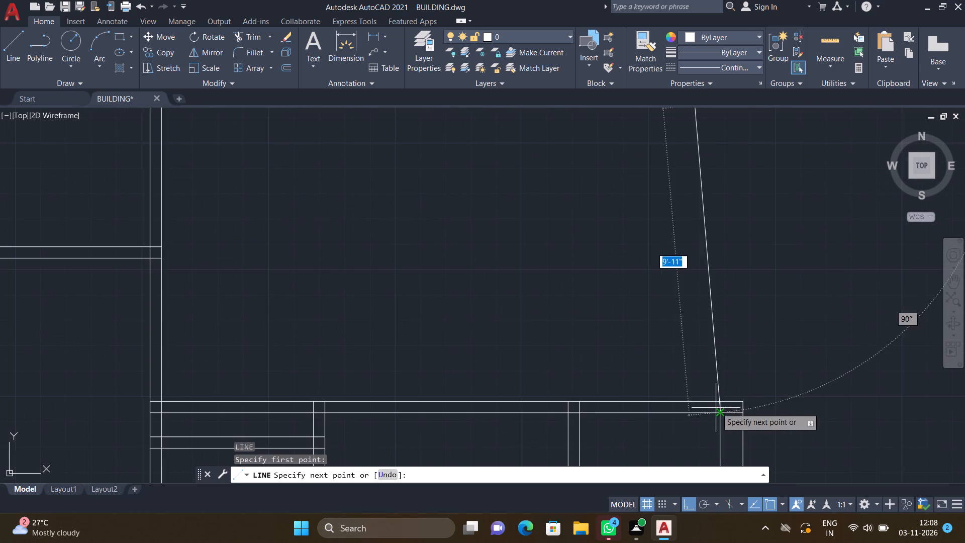
left_click(696, 401)
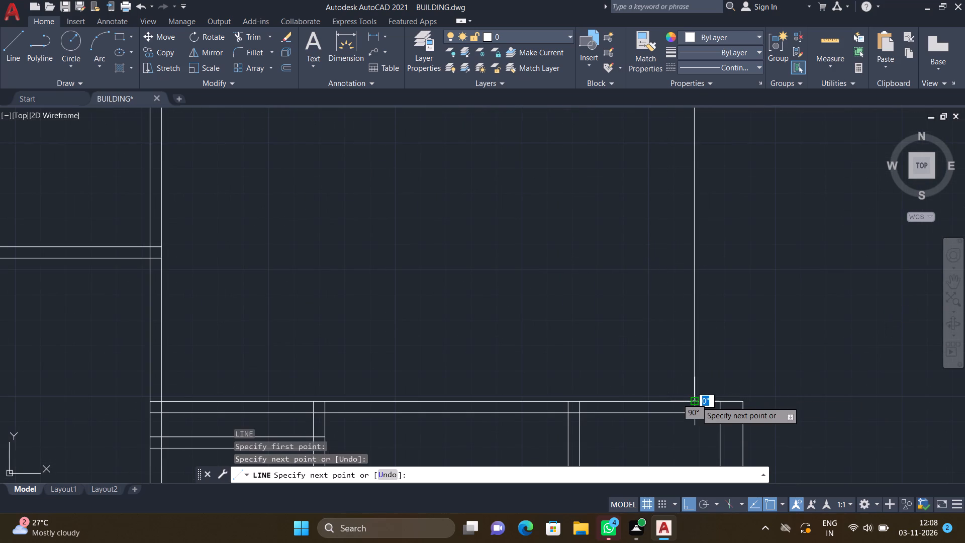
key("Return")
Offset the new vertical line 9" westward to form the recessed east wall.
scroll(697, 384, "down", 2)
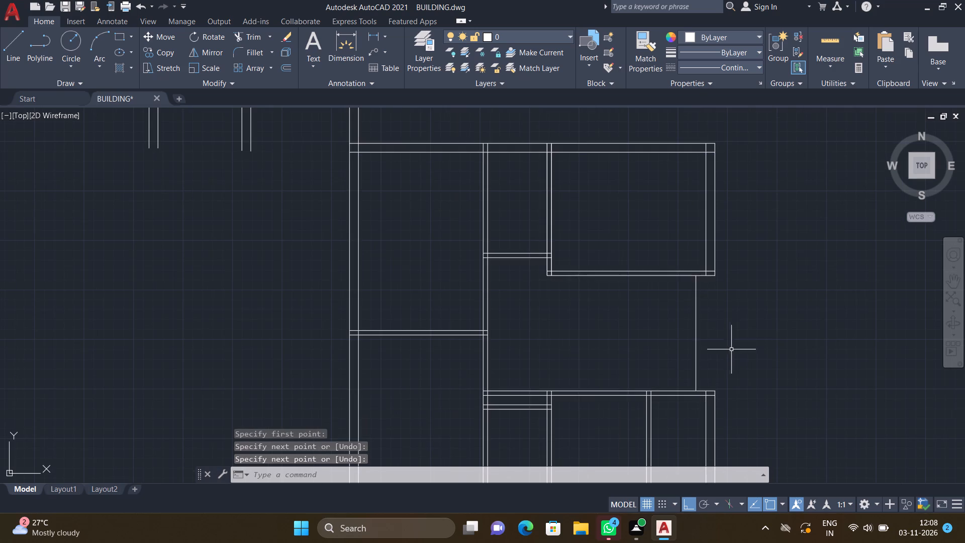
scroll(728, 349, "up", 2)
key("o")
key("Return")
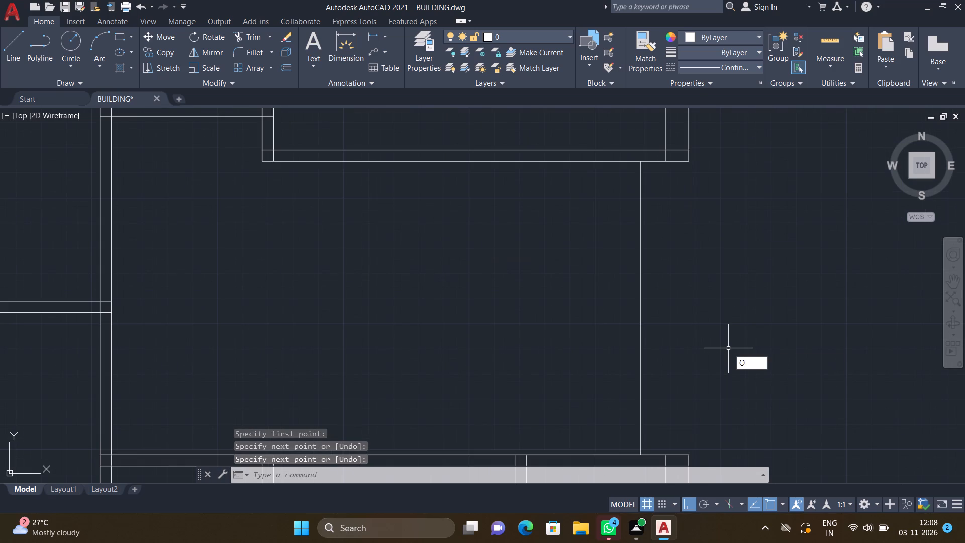
type("9\"")
key("Return")
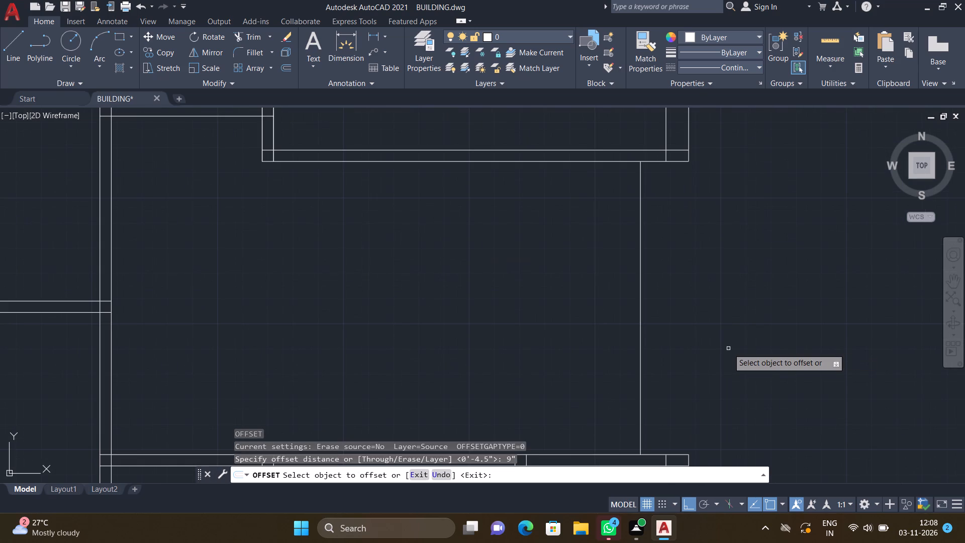
left_click(641, 312)
left_click(603, 319)
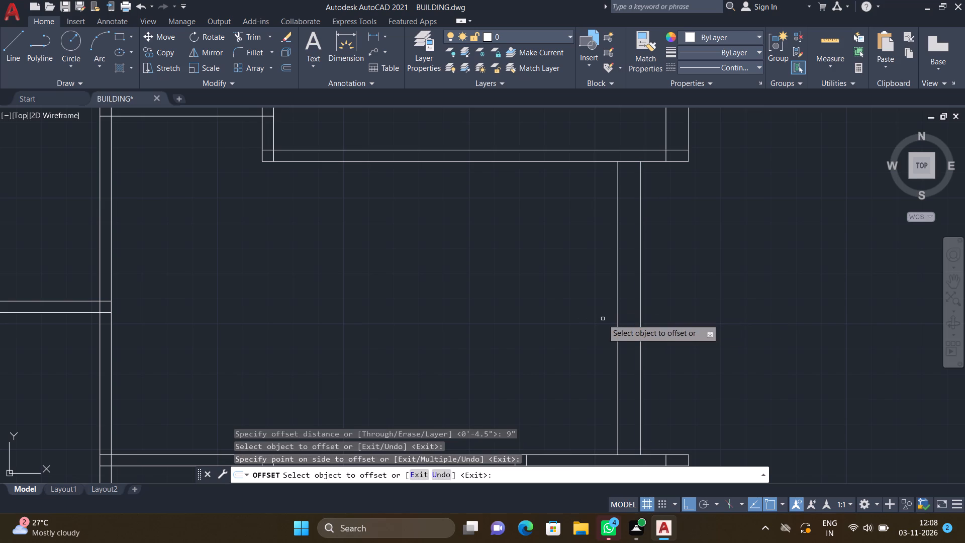
Offset the outer line of the recessed east wall 5'8" eastward.
key("Return")
key("o")
key("Return")
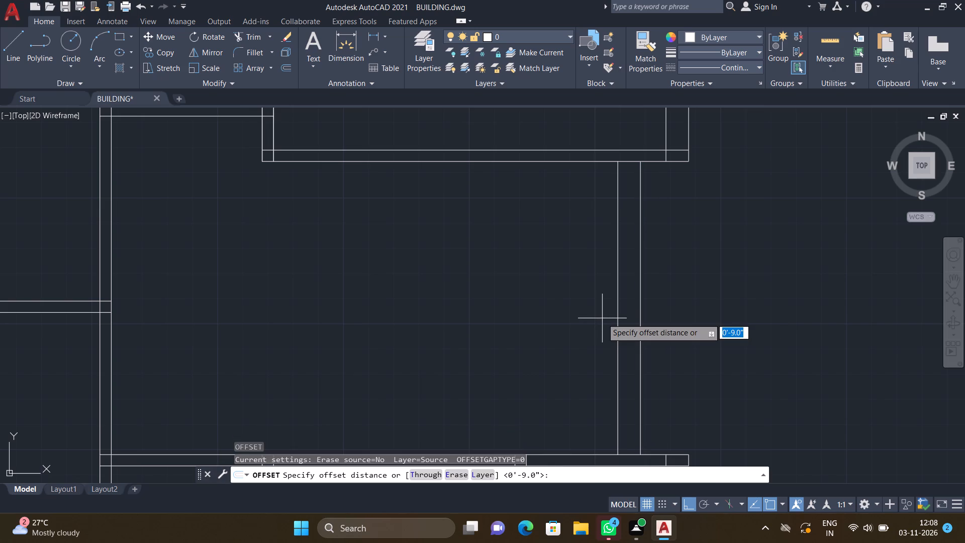
type("5'")
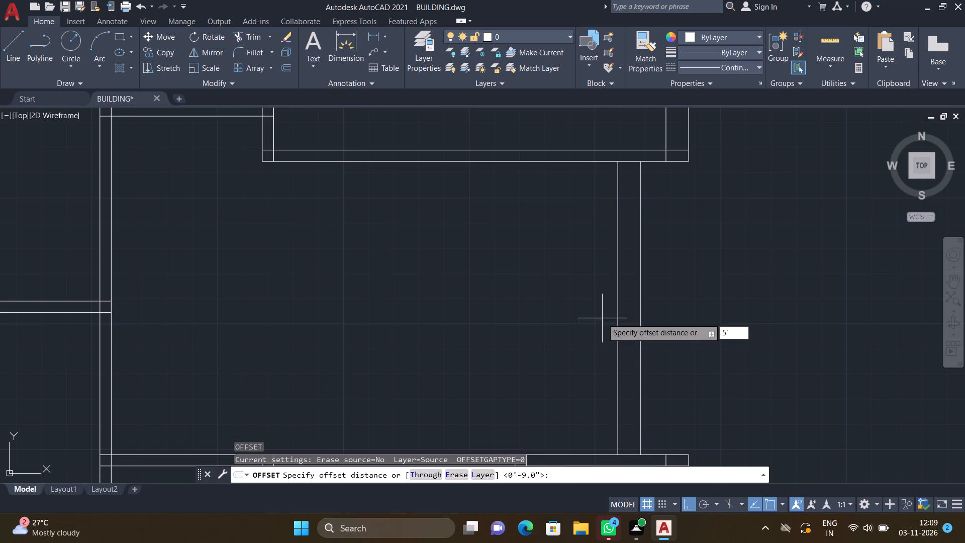
type("8\"")
key("Return")
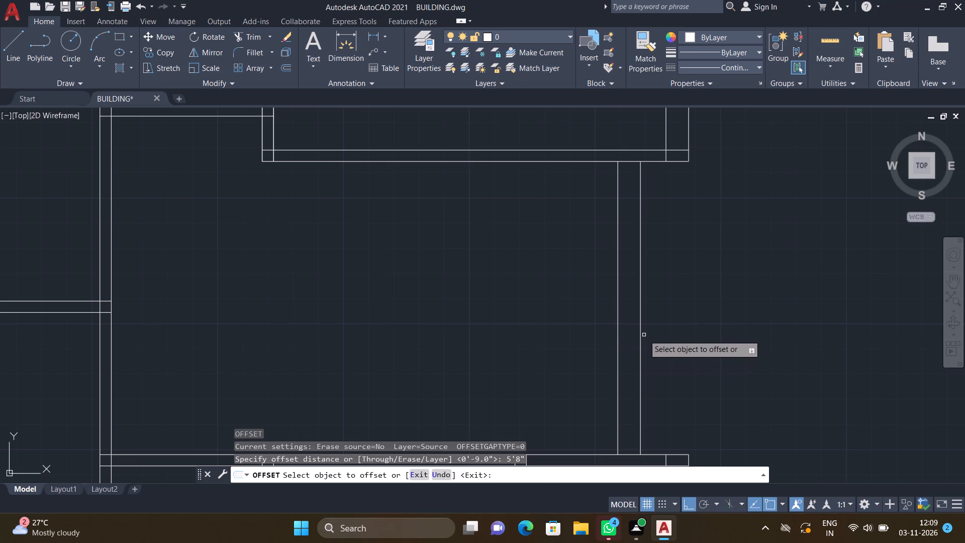
left_click_drag(642, 328, 647, 327)
left_click(769, 327)
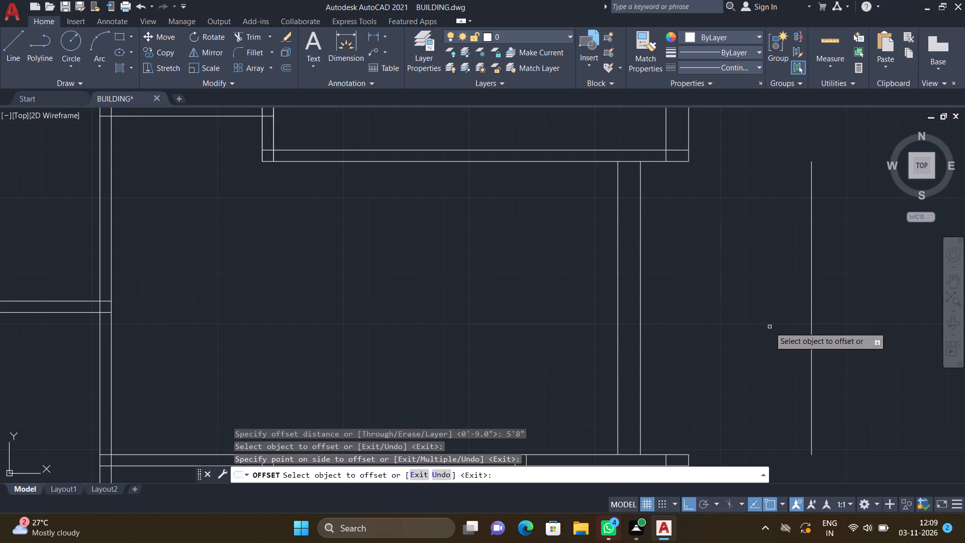
key("Return")
Offset the new easternmost vertical line 9" eastward to form a second, outer wall.
key("o")
key("Return")
type("9\"")
key("Return")
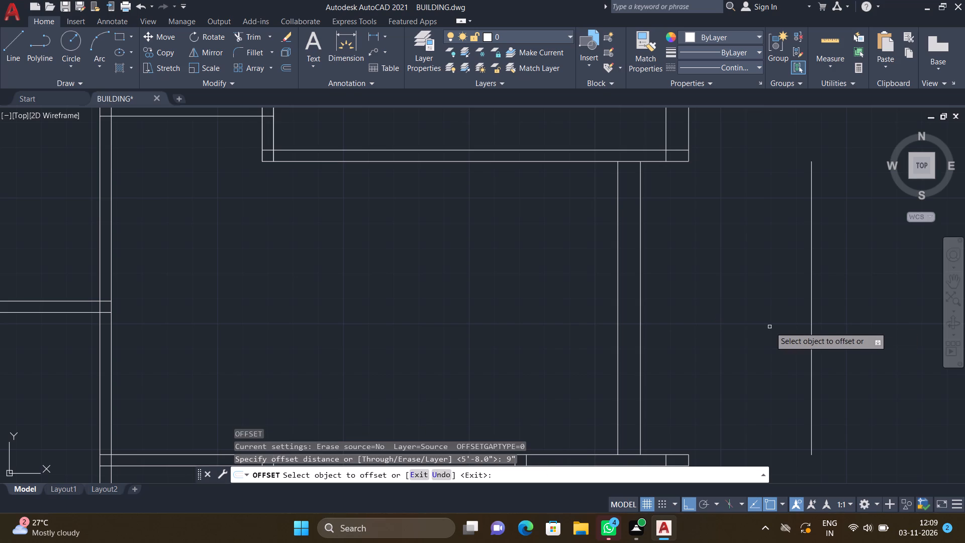
left_click(812, 312)
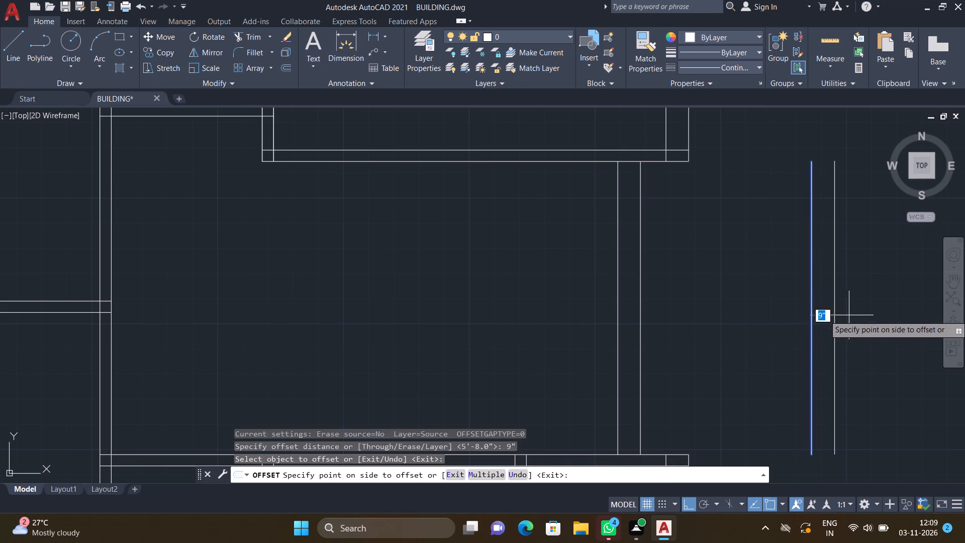
left_click(849, 315)
key("Return")
Draw a horizontal line extending the 4.5" wall's north face from the outer wall corner to the foot of the outermost vertical line.
scroll(849, 315, "down", 4)
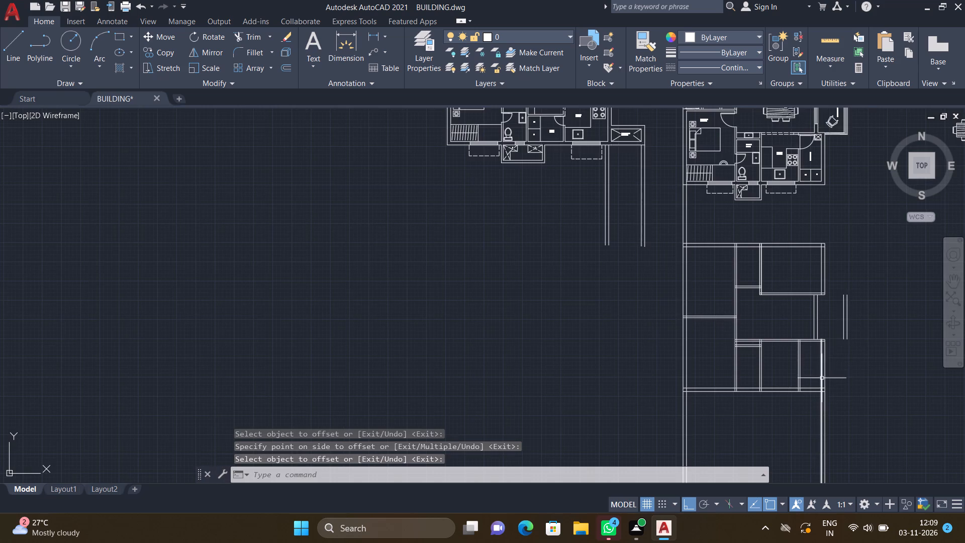
scroll(832, 353, "up", 3)
scroll(832, 290, "up", 2)
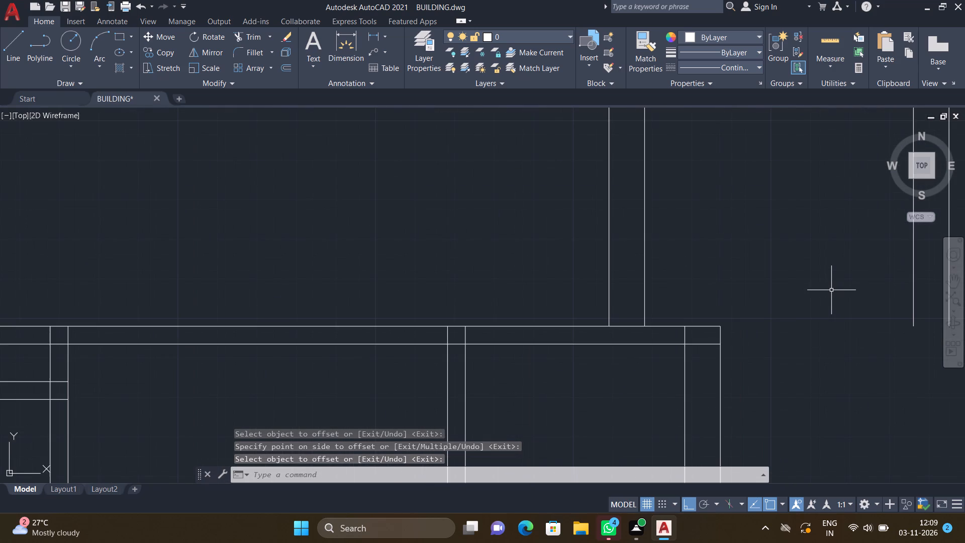
key("l")
key("Return")
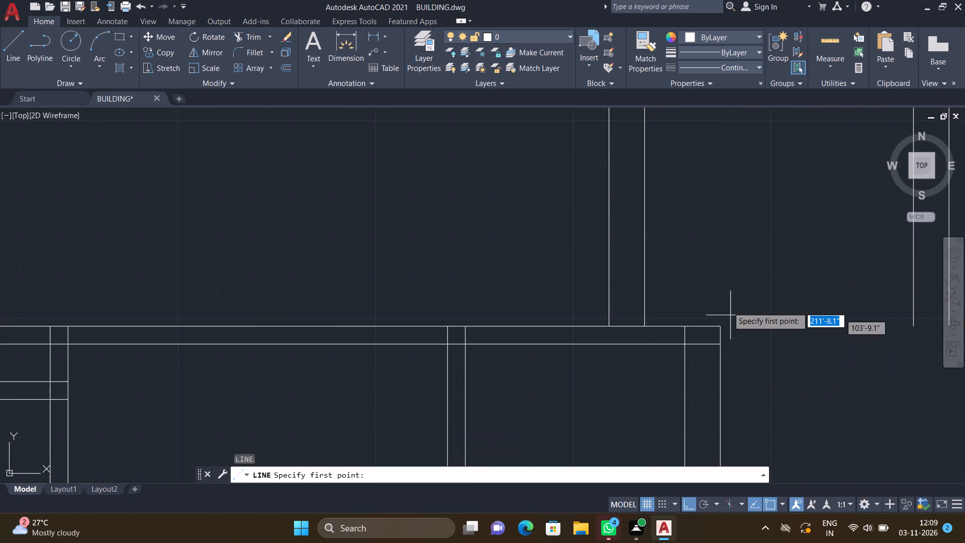
scroll(719, 305, "up", 2)
left_click(718, 361)
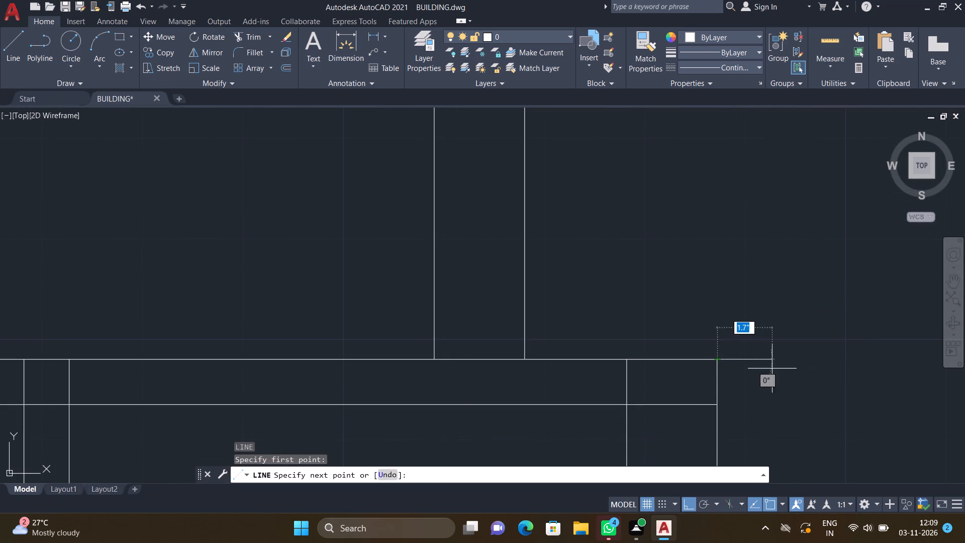
scroll(800, 369, "down", 6)
scroll(828, 364, "up", 5)
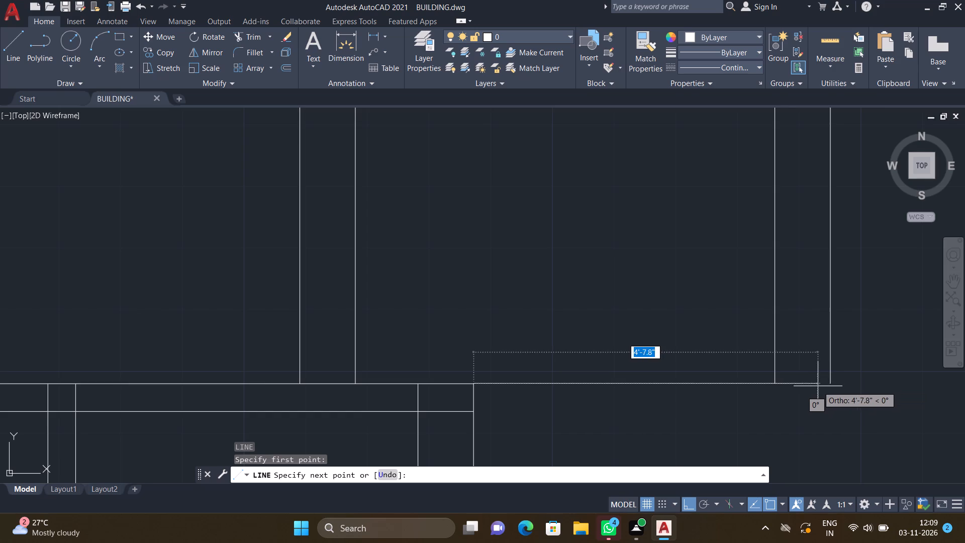
scroll(818, 386, "up", 2)
left_click(844, 381)
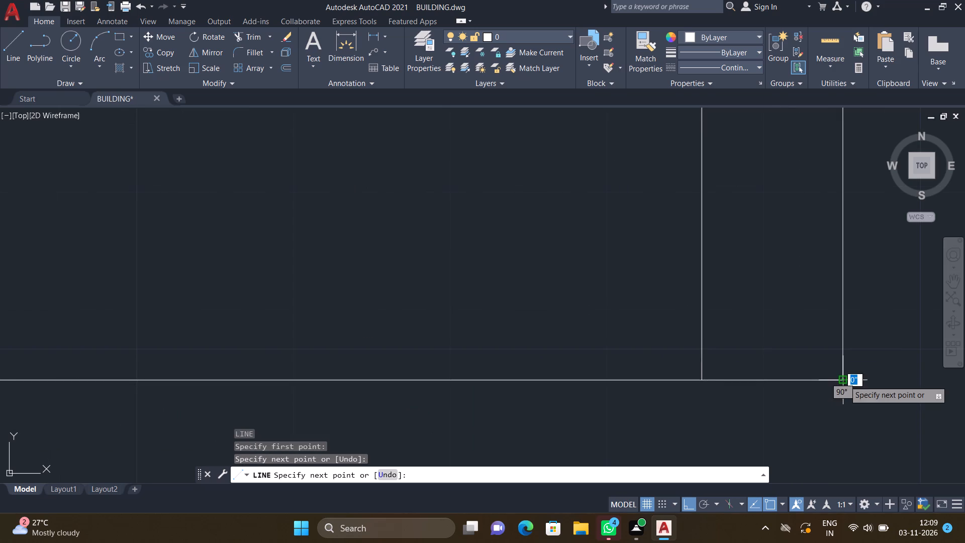
key("Return")
Draw the 4.5" wall's south face about 4'-10" eastward from the outer wall, and close its end up to the outermost vertical line.
scroll(835, 390, "down", 4)
scroll(757, 406, "up", 1)
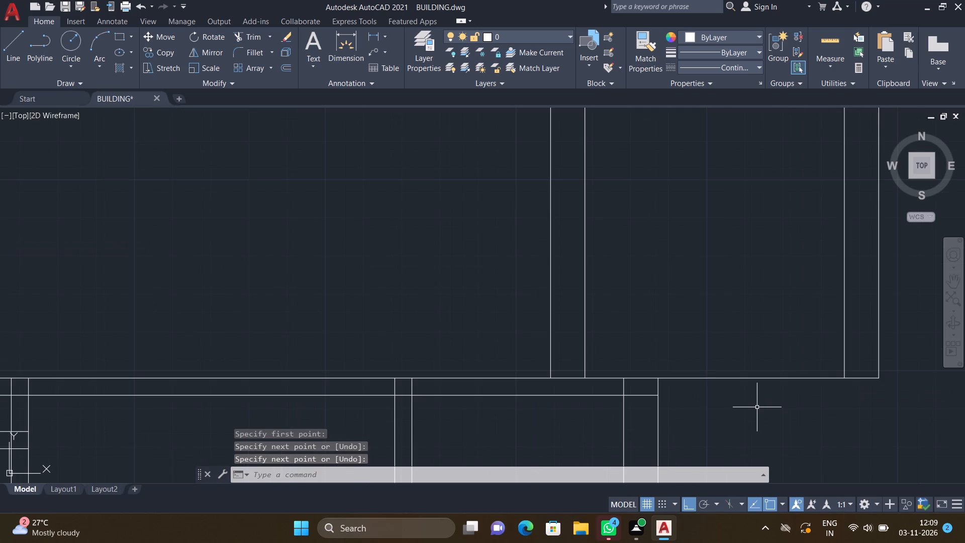
key("l")
key("Return")
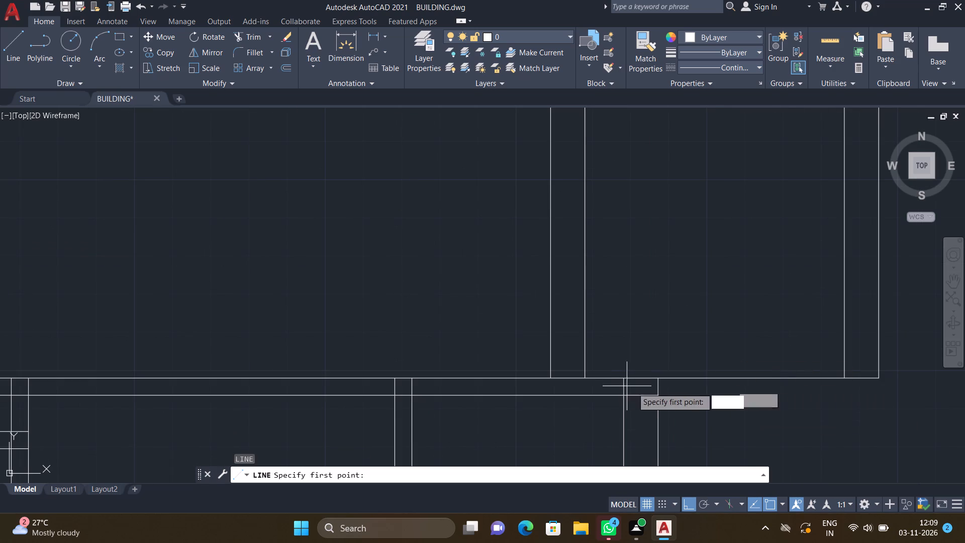
scroll(679, 405, "up", 2)
left_click(625, 382)
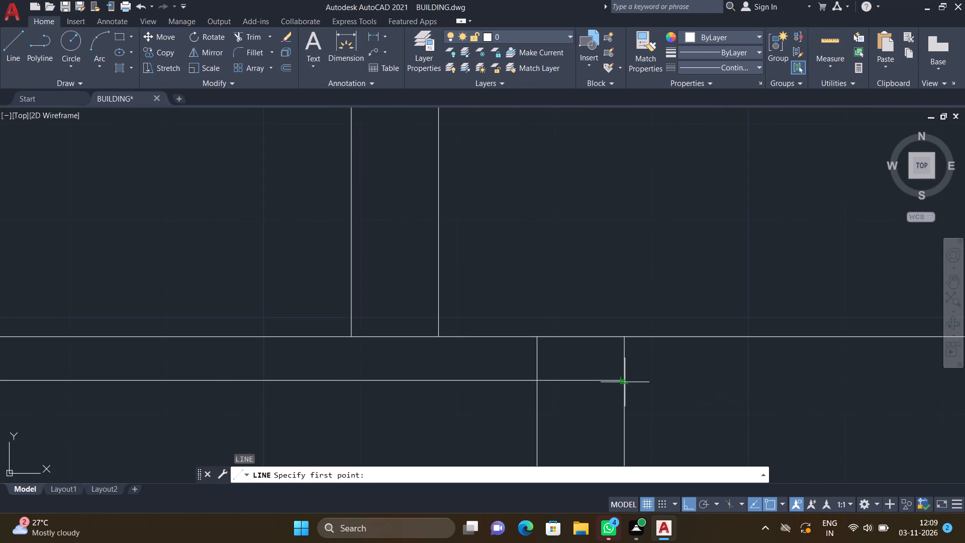
scroll(784, 411, "down", 4)
scroll(858, 416, "up", 3)
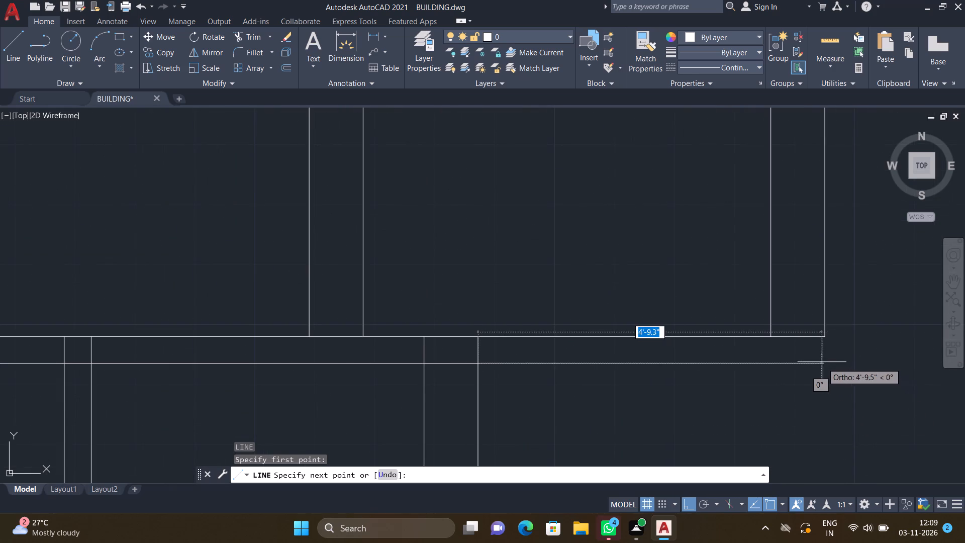
scroll(822, 361, "up", 2)
scroll(814, 449, "up", 1)
scroll(814, 333, "down", 1)
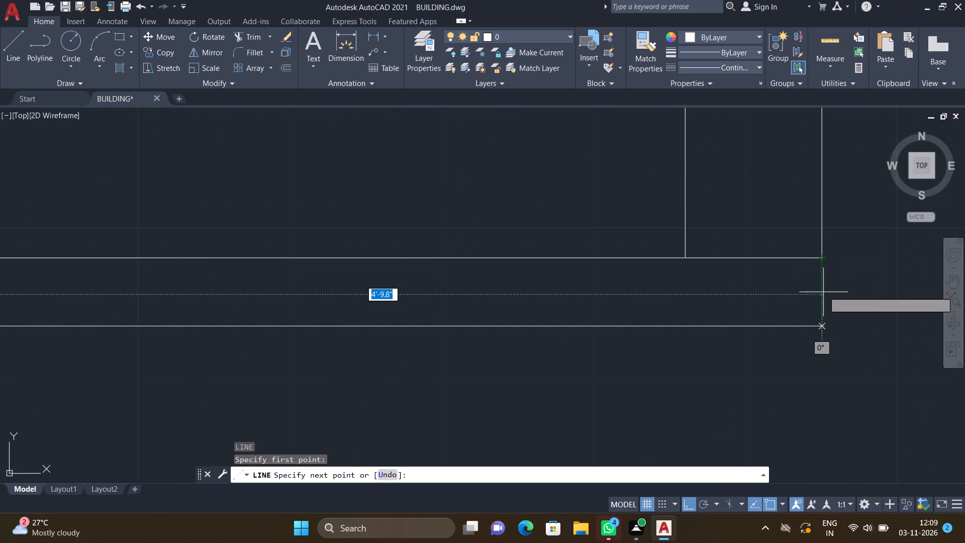
left_click(823, 327)
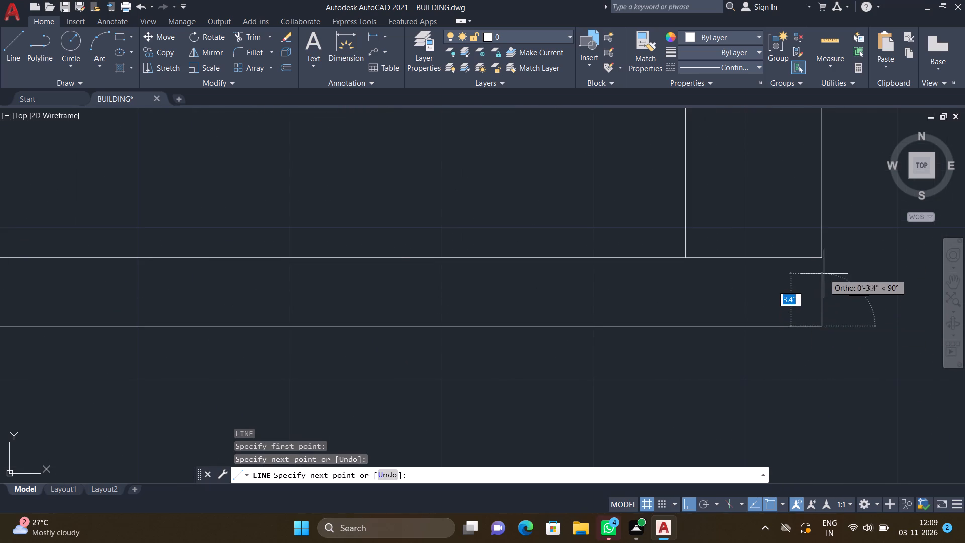
scroll(819, 268, "up", 4)
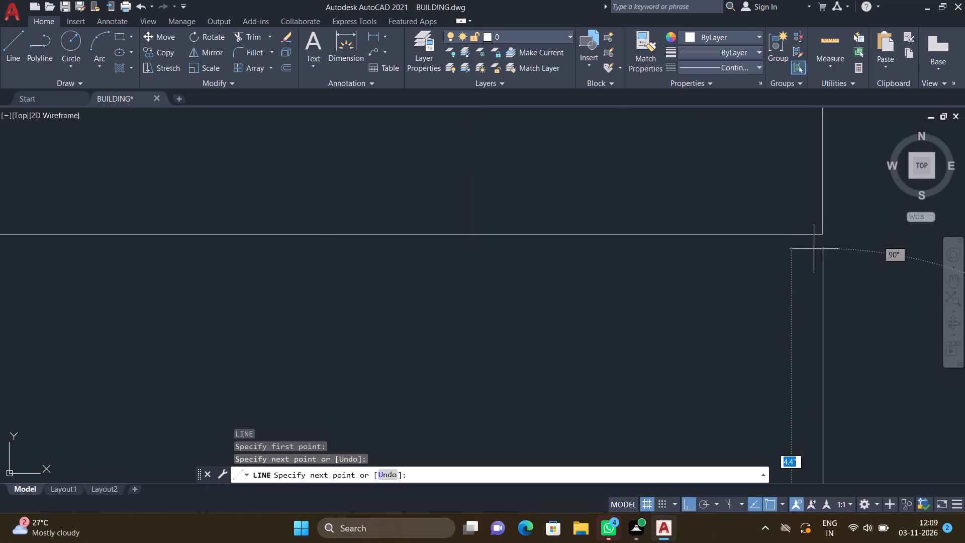
left_click(825, 233)
key("Return")
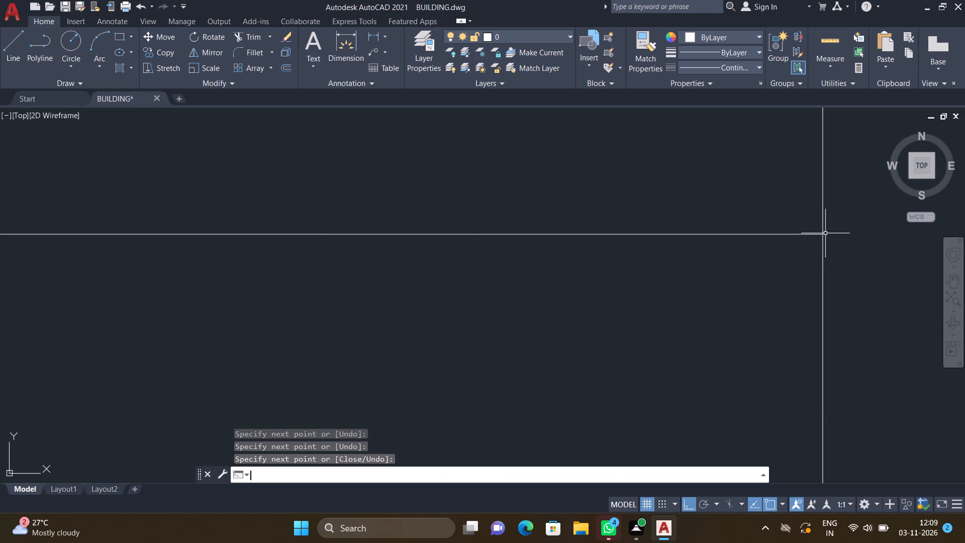
Draw the north face of the upper room's south wall eastward to align with the outermost vertical line, and connect it 4.5" down.
scroll(818, 244, "down", 5)
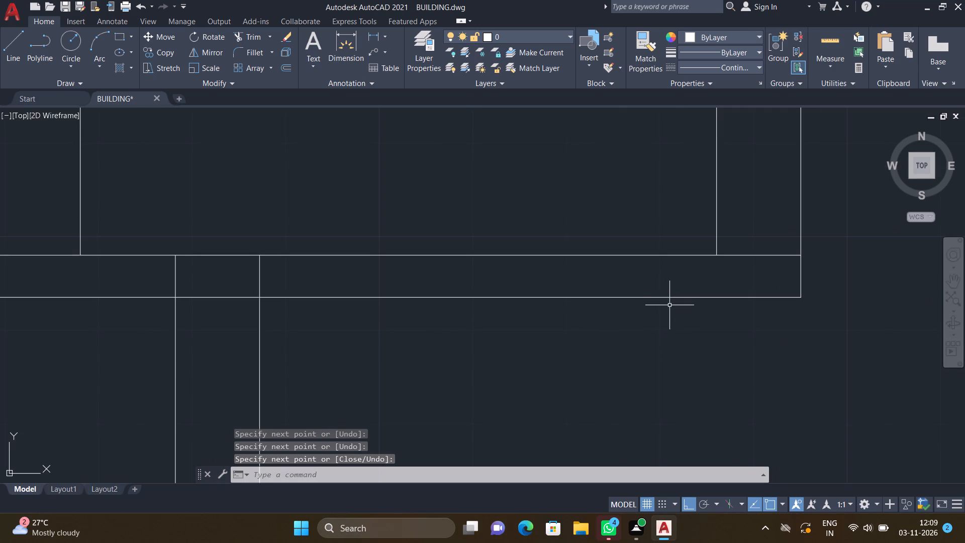
scroll(667, 306, "down", 5)
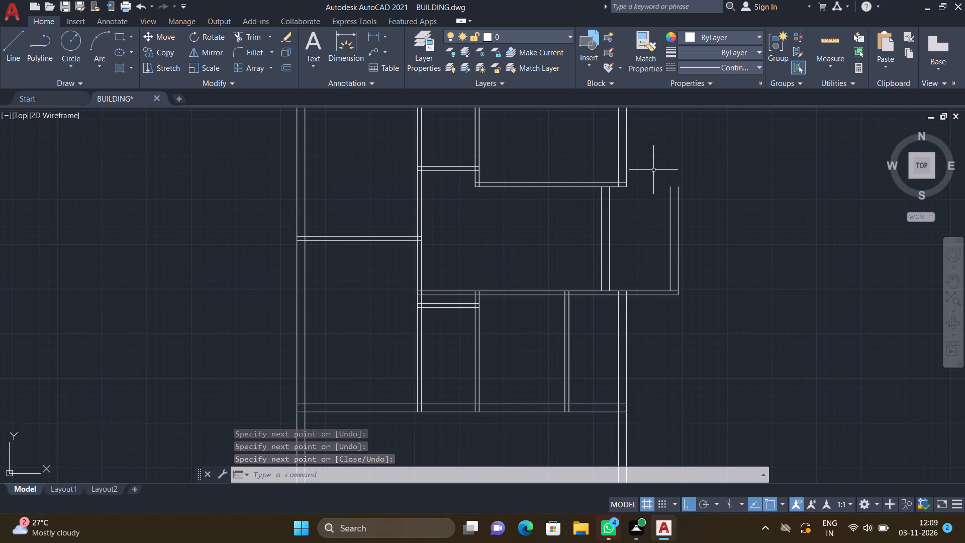
scroll(649, 174, "up", 2)
key("l")
key("Return")
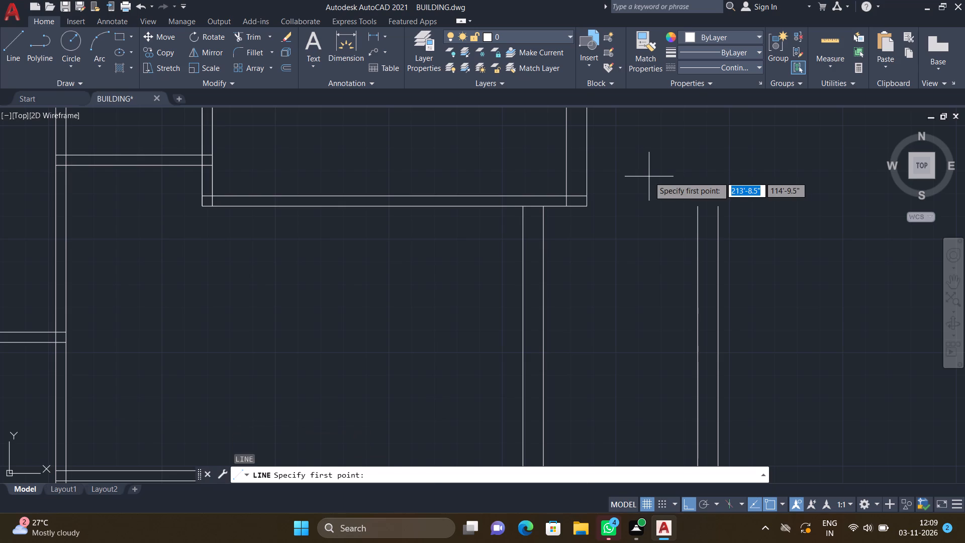
scroll(581, 195, "up", 2)
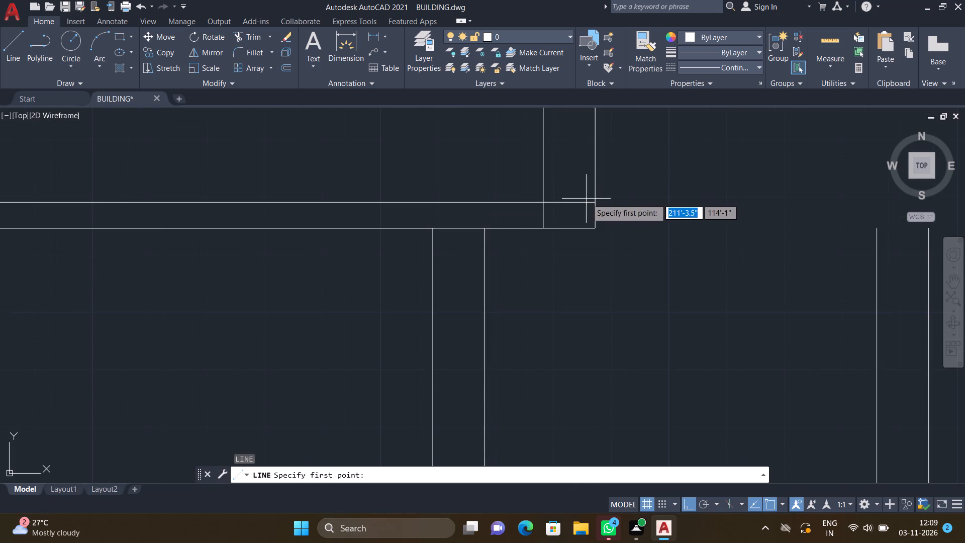
left_click(592, 202)
scroll(746, 194, "down", 3)
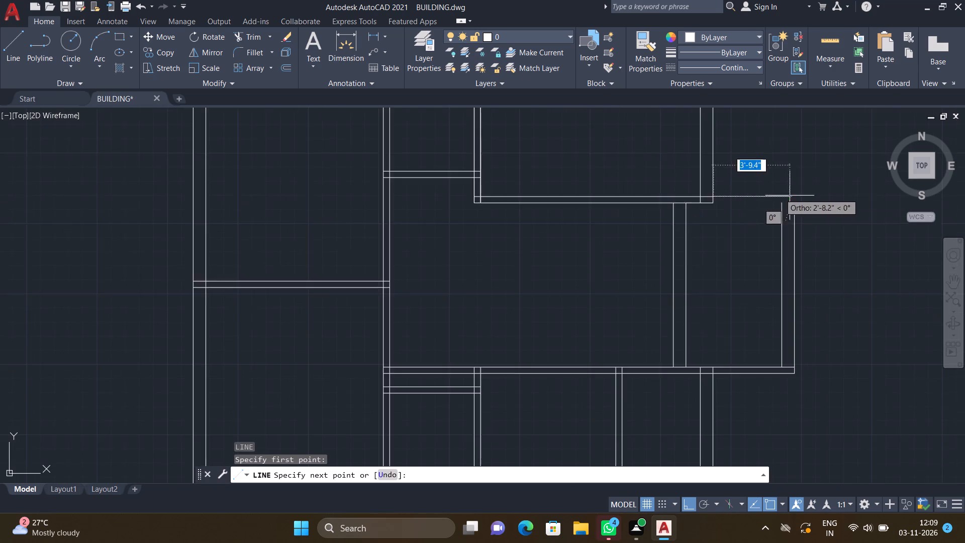
scroll(804, 198, "up", 3)
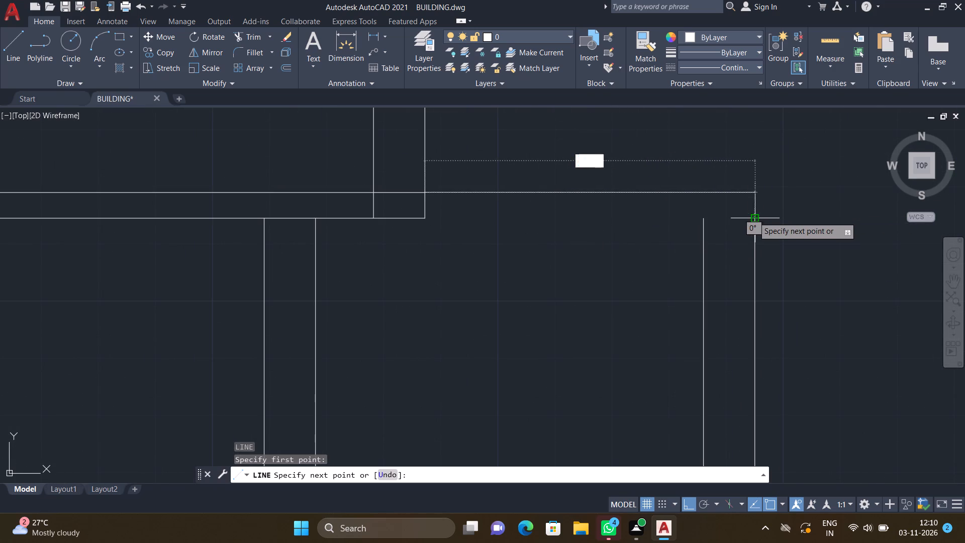
left_click(754, 194)
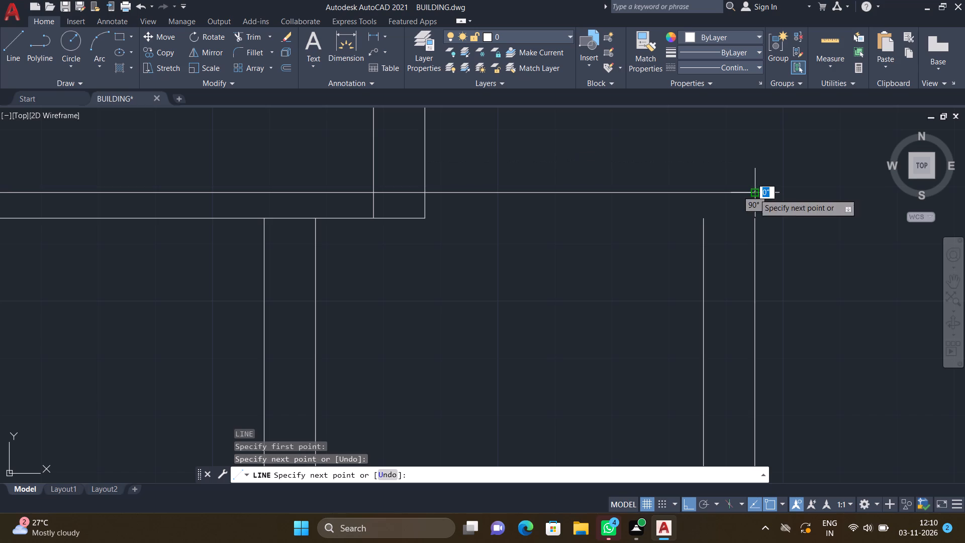
scroll(750, 210, "up", 2)
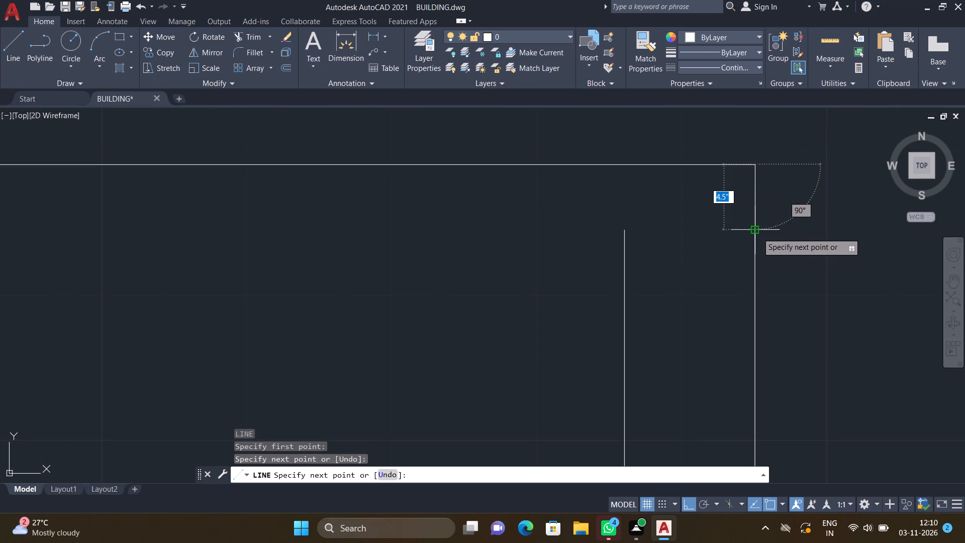
left_click(757, 233)
key("Return")
Draw a horizontal line from the upper room's southeast corner to the top of the new outer wall's inner line.
scroll(757, 232, "down", 3)
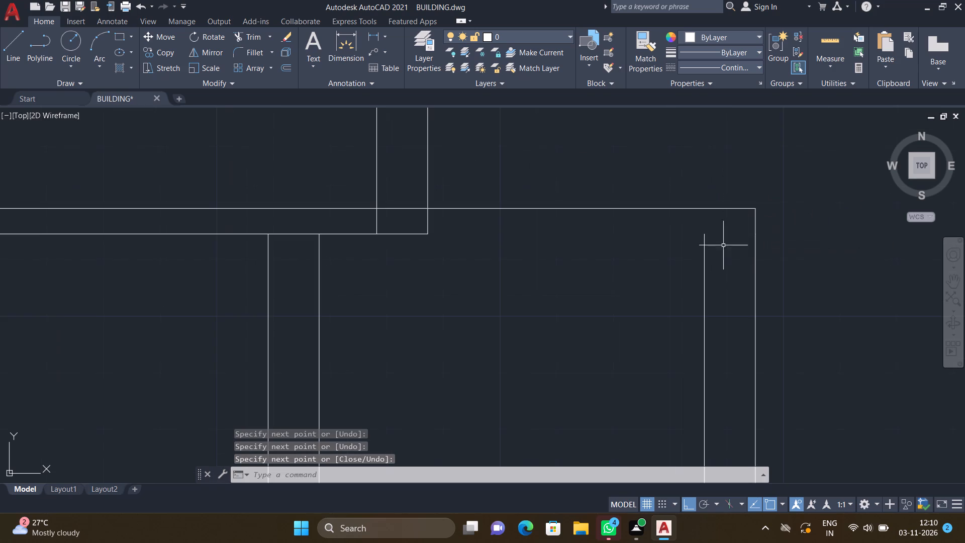
key("l")
key("Return")
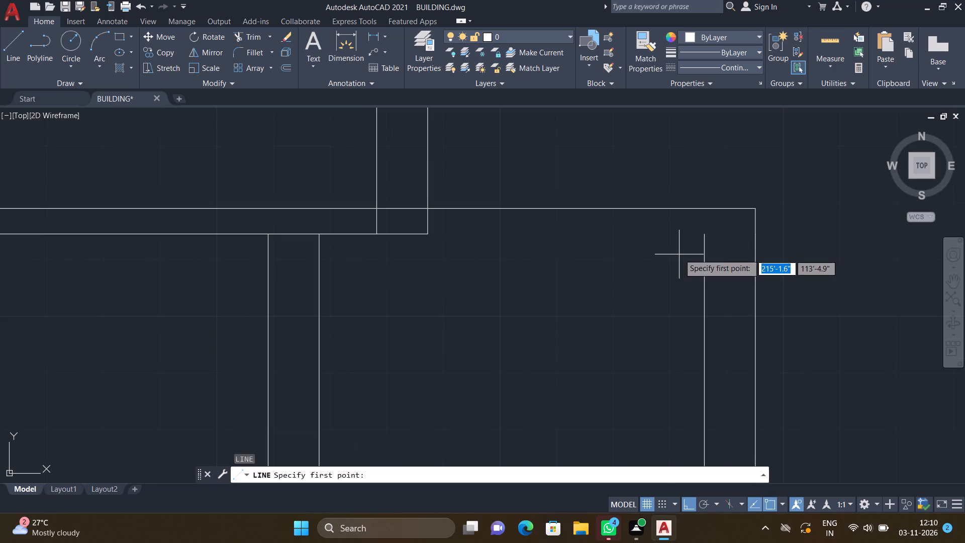
scroll(434, 240, "up", 1)
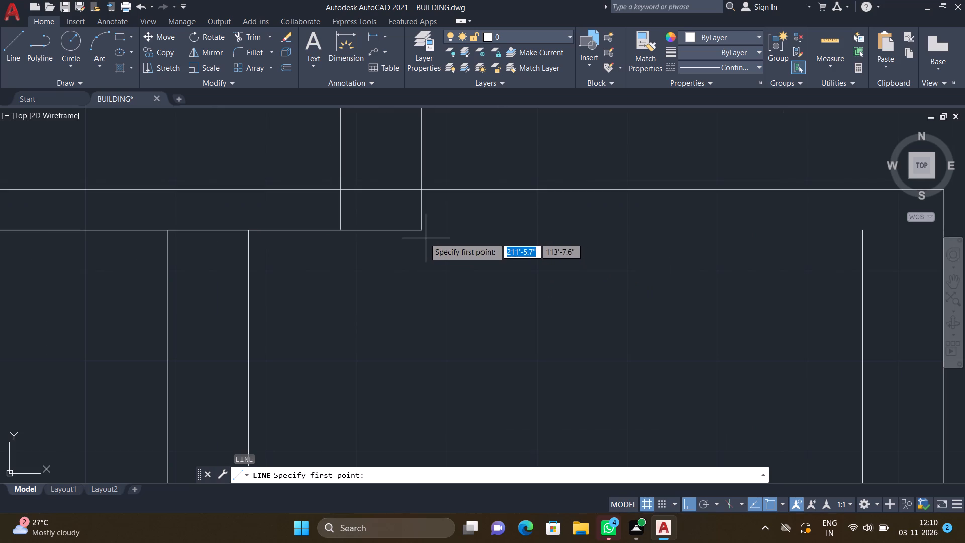
left_click_drag(421, 232, 428, 233)
scroll(647, 235, "down", 2)
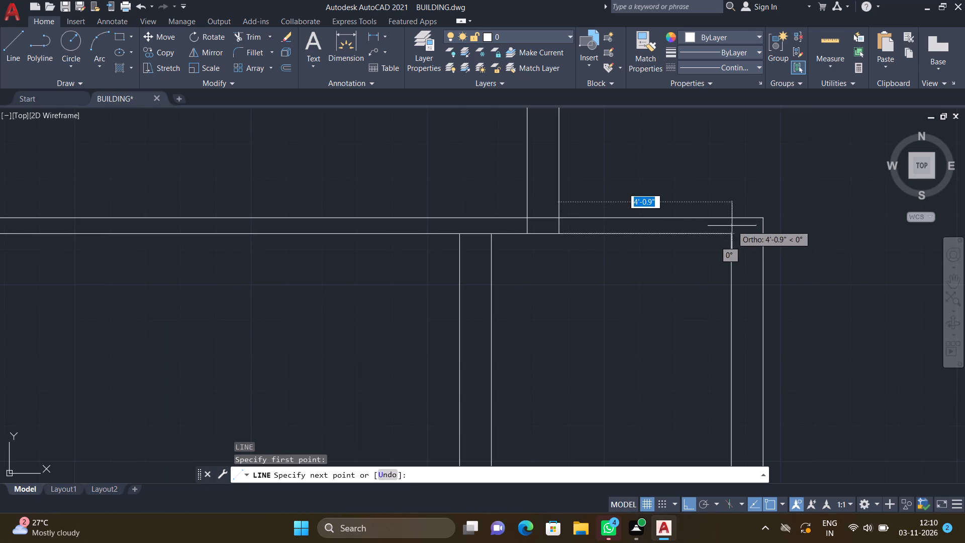
scroll(732, 227, "up", 5)
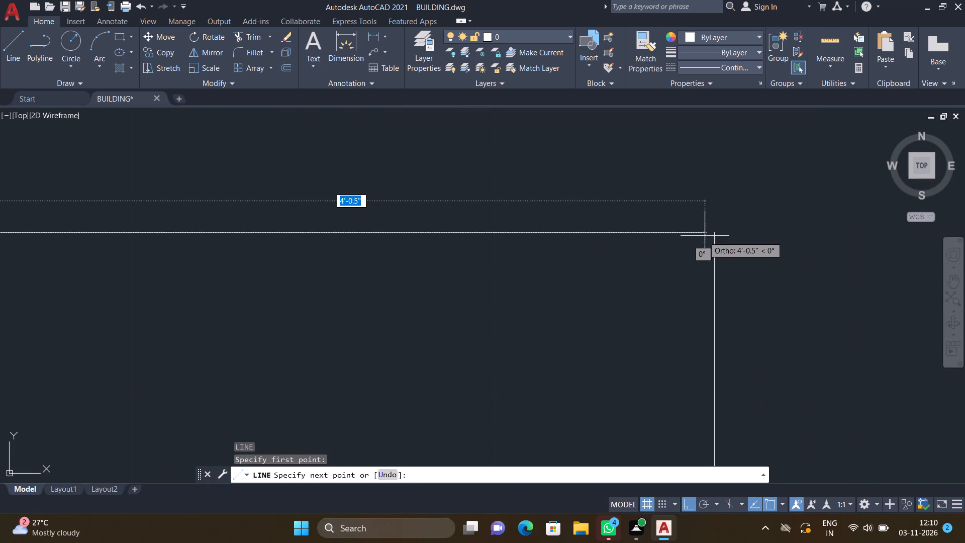
left_click(713, 233)
key("Return")
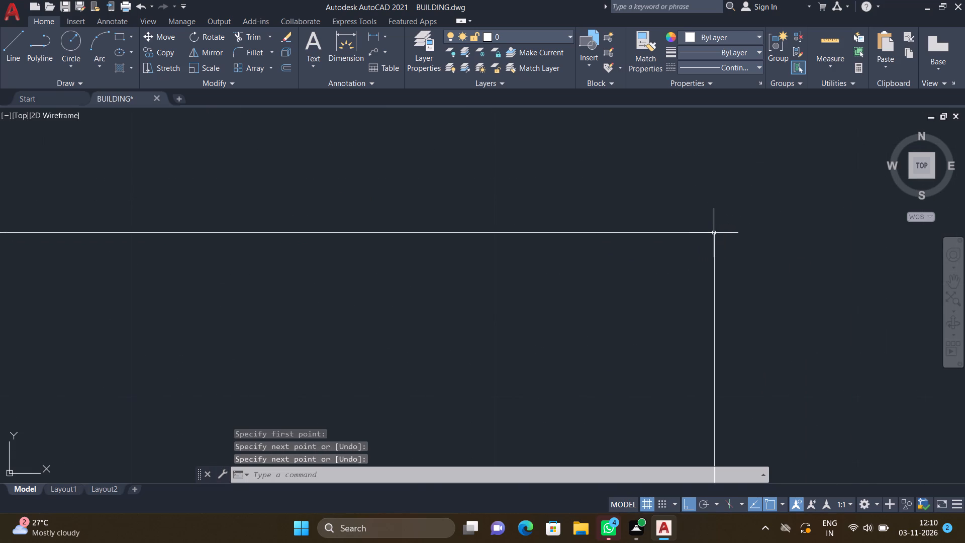
scroll(716, 233, "down", 5)
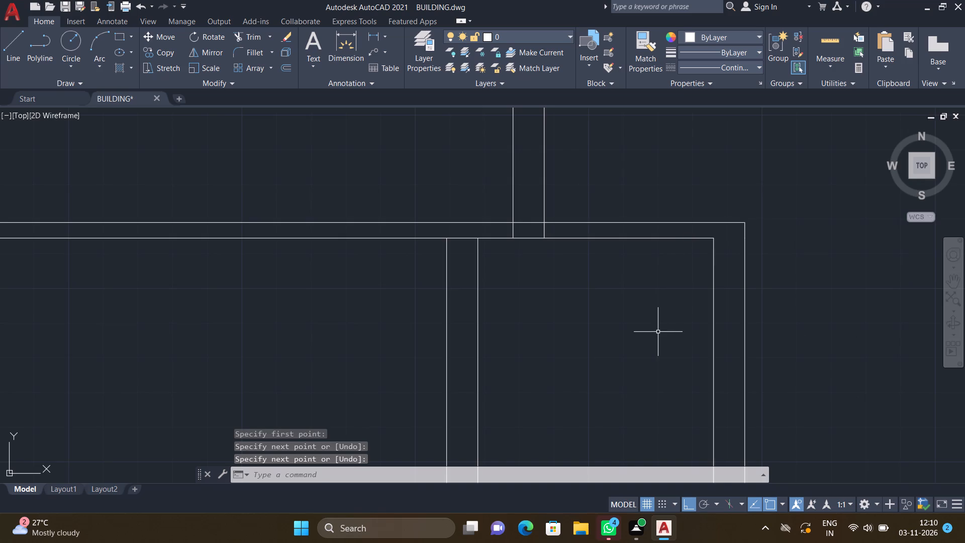
Draw a line within the east bay's north wall, about 4'-7" eastward from the upper room's outer wall face, just below the outer edge.
scroll(655, 313, "down", 4)
scroll(640, 360, "down", 1)
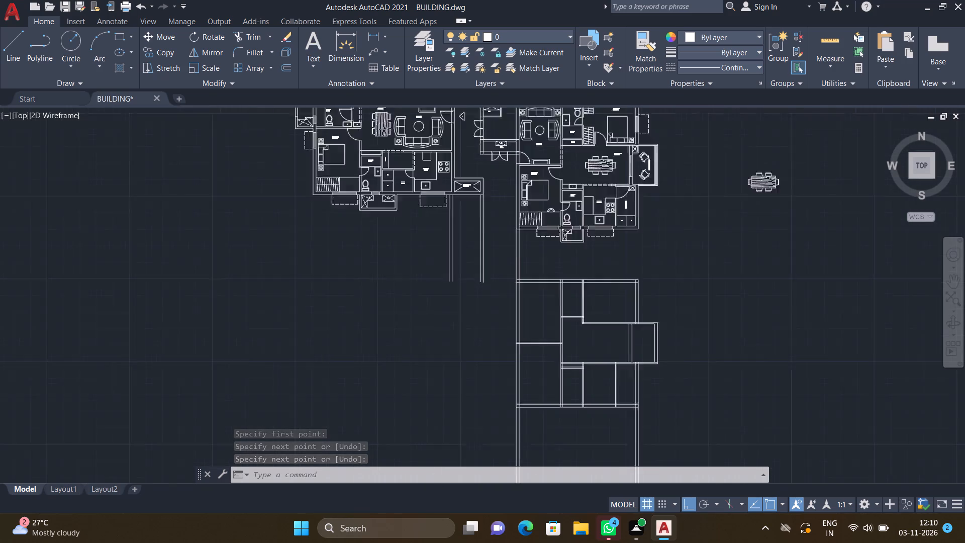
scroll(640, 360, "down", 2)
scroll(633, 381, "up", 2)
scroll(648, 296, "up", 3)
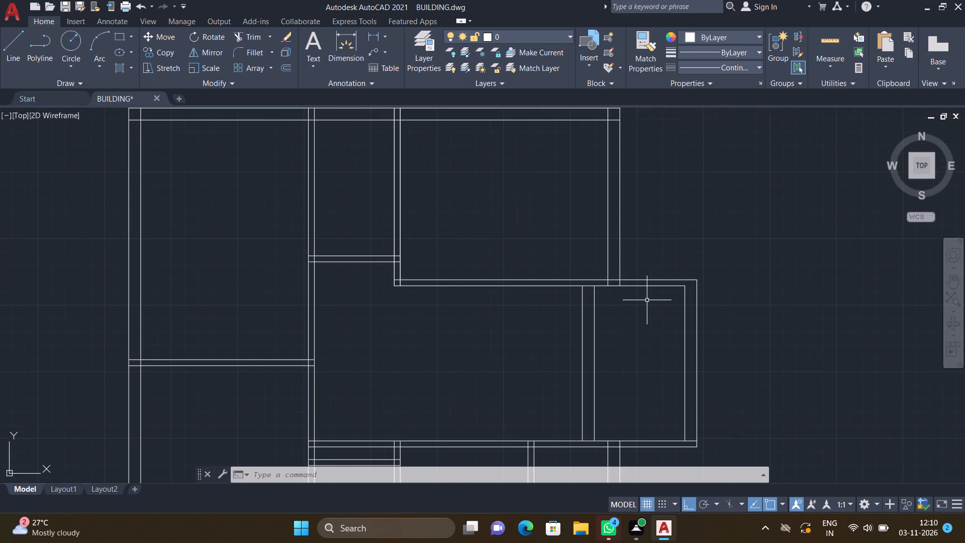
key("l")
key("Return")
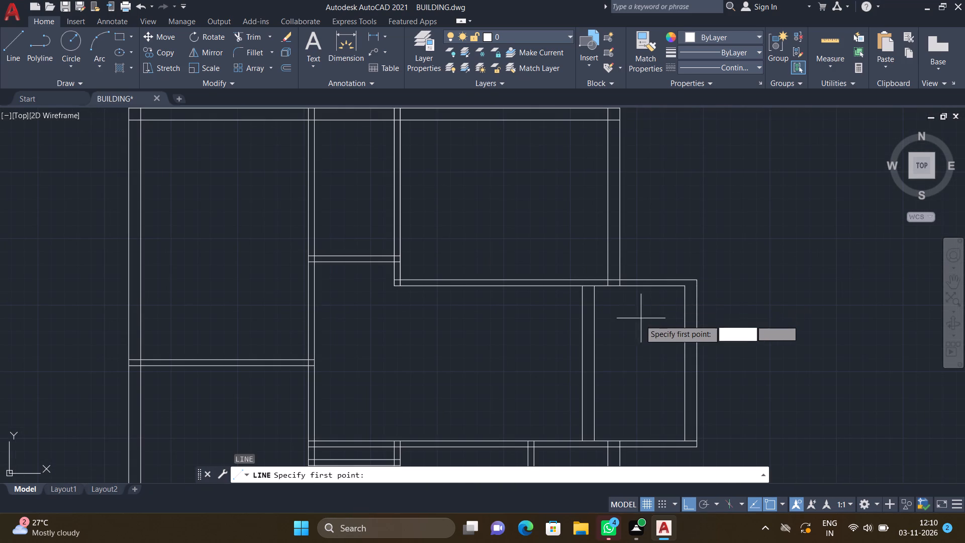
scroll(616, 257, "up", 2)
scroll(629, 315, "up", 3)
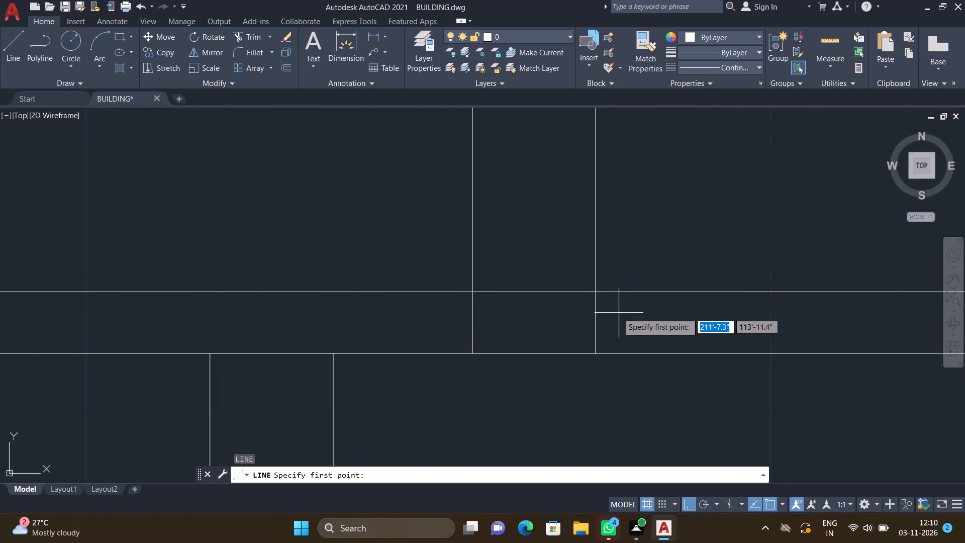
scroll(597, 317, "up", 2)
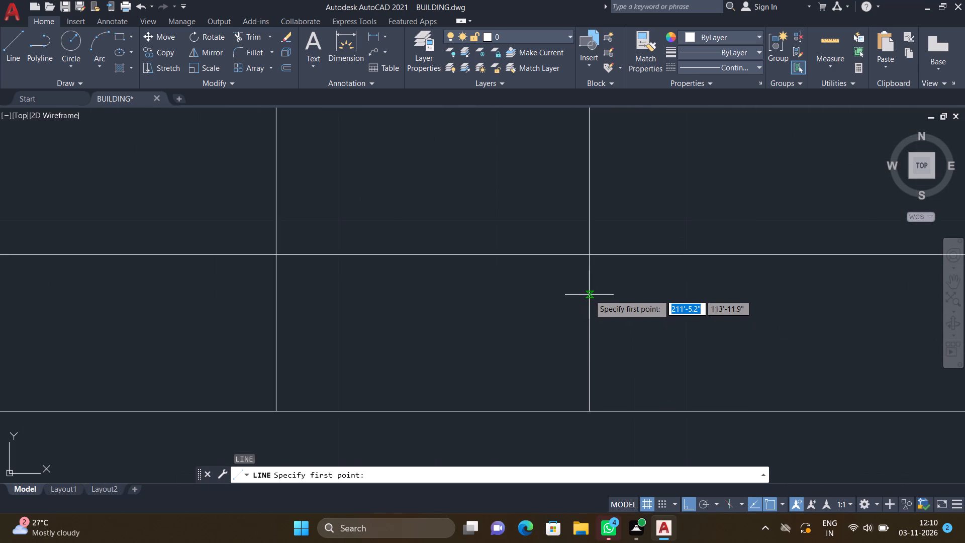
left_click(589, 295)
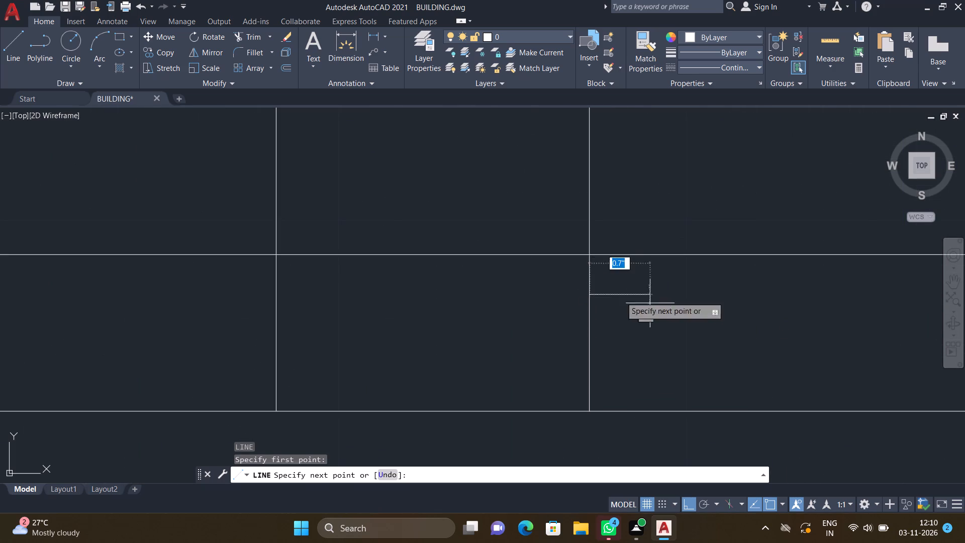
scroll(688, 310, "down", 5)
scroll(757, 318, "down", 4)
scroll(807, 314, "up", 4)
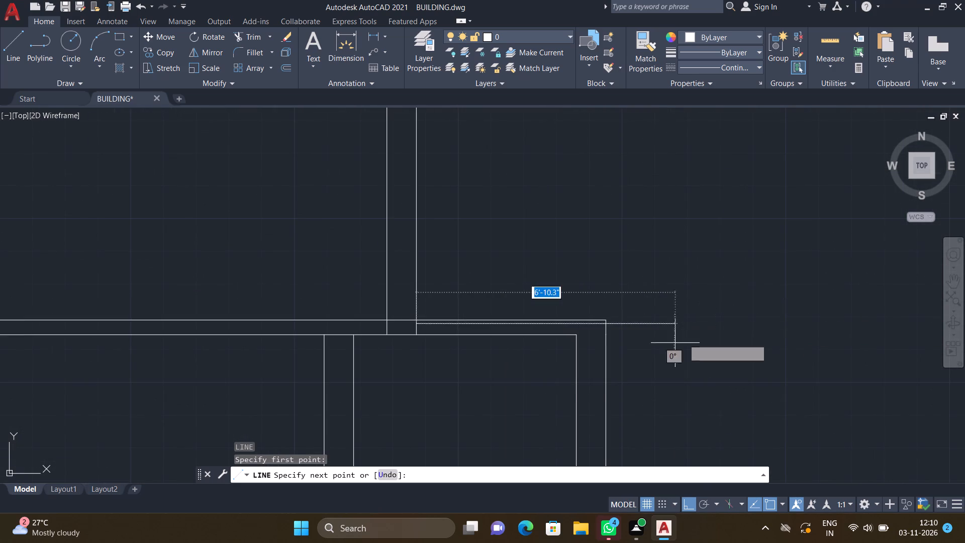
scroll(615, 343, "up", 2)
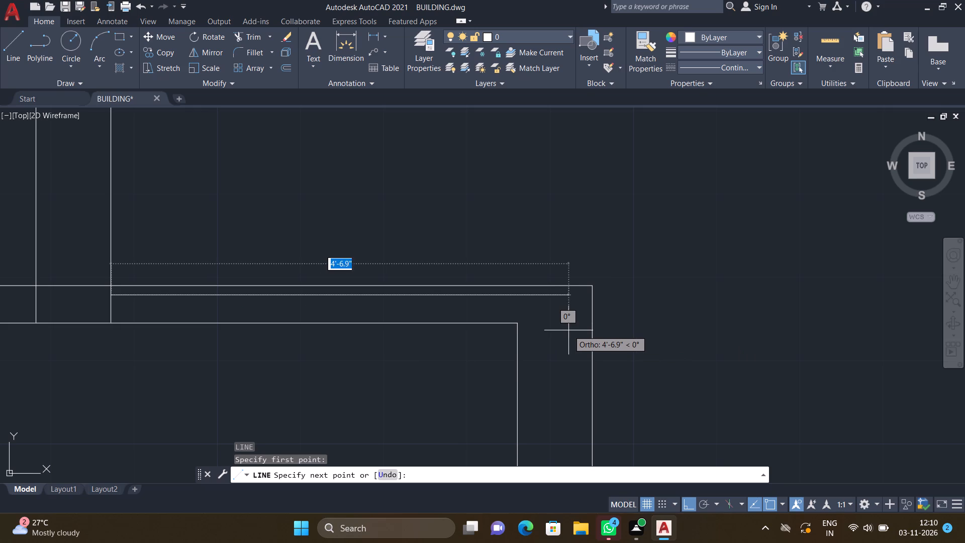
scroll(572, 330, "up", 1)
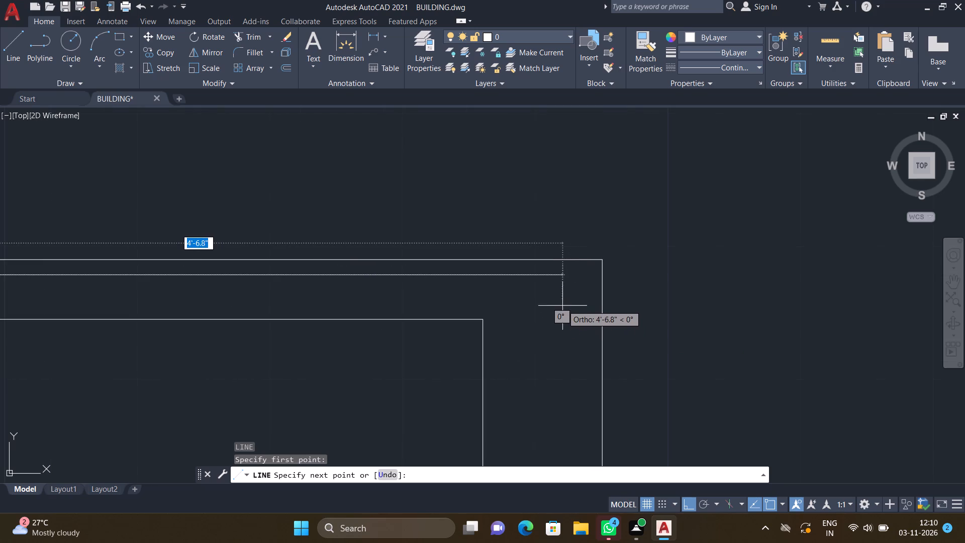
left_click(566, 298)
Continue the line about 10' south within the bay's east wall, ending on the north face of the bay's south wall.
scroll(567, 429, "down", 7)
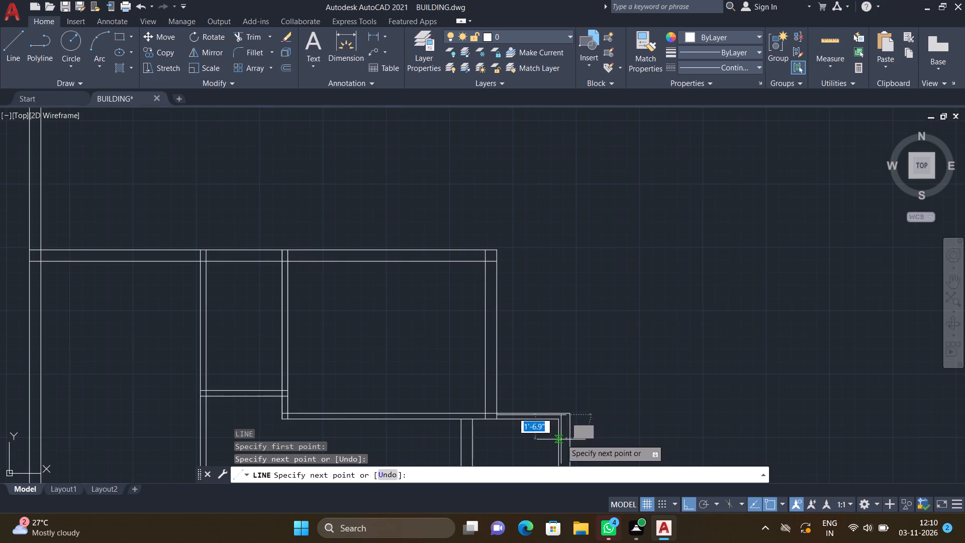
scroll(561, 440, "down", 4)
scroll(560, 467, "up", 2)
scroll(527, 344, "down", 4)
scroll(531, 388, "up", 3)
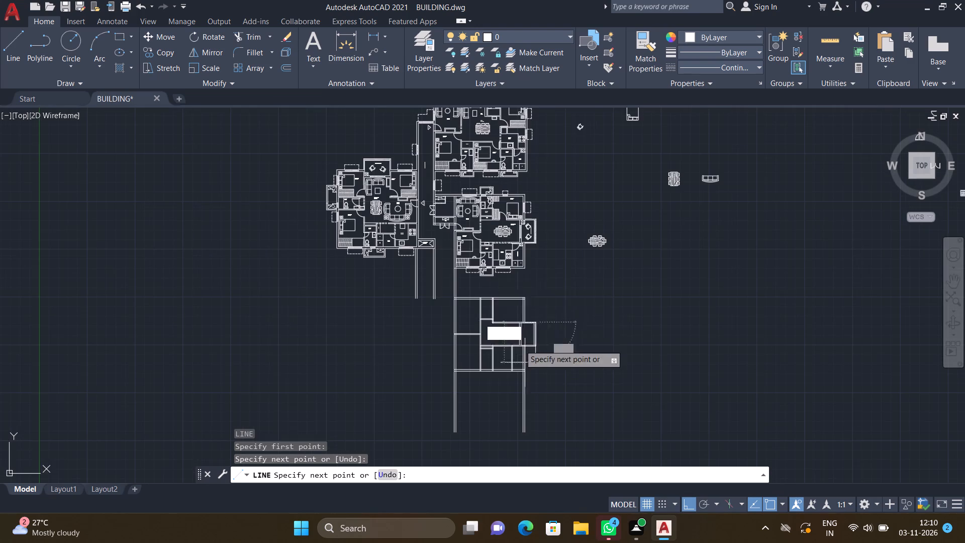
scroll(522, 348, "up", 3)
scroll(573, 307, "up", 3)
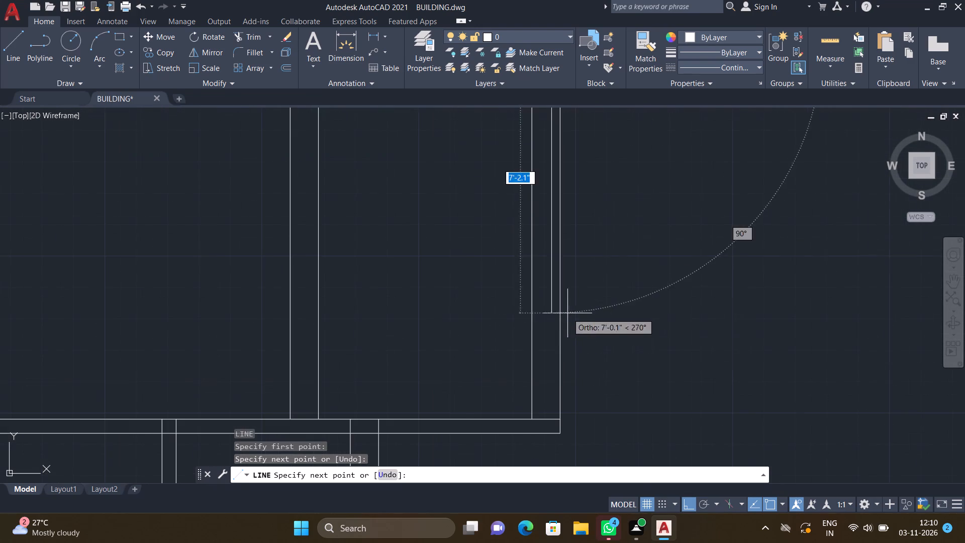
scroll(543, 408, "up", 2)
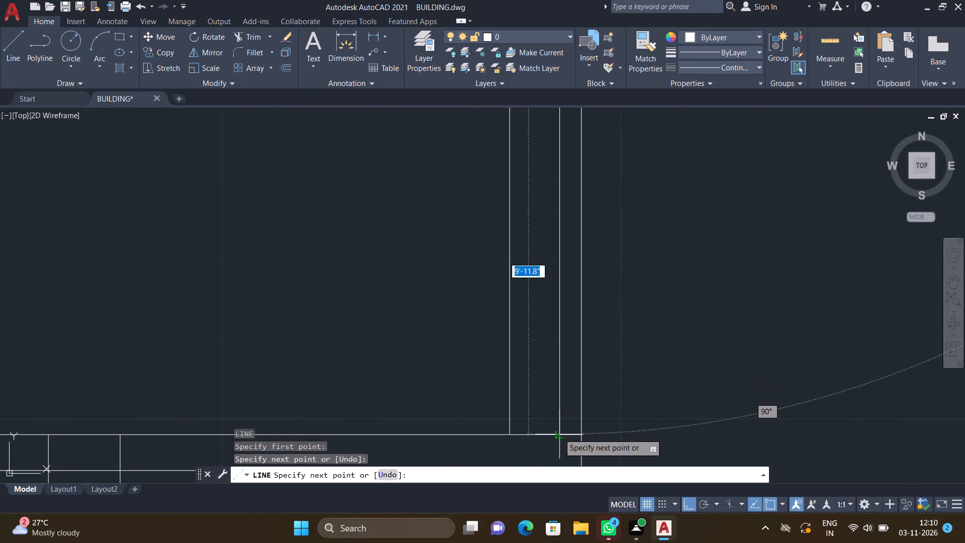
left_click(559, 433)
key("Return")
Draw a second, inner line within the bay's north wall, about 4'-4" eastward from the upper room's outer wall face.
key("l")
key("Return")
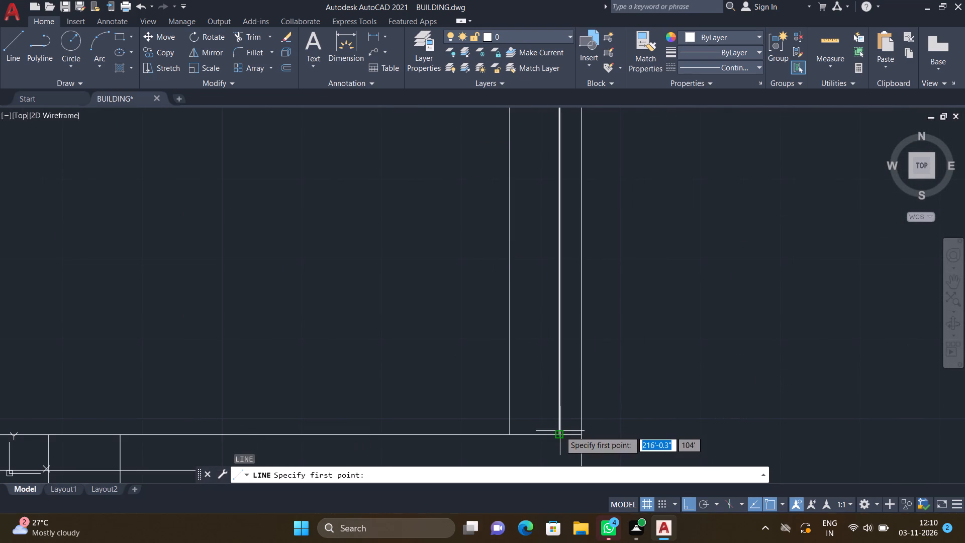
scroll(624, 464, "down", 4)
scroll(552, 302, "up", 3)
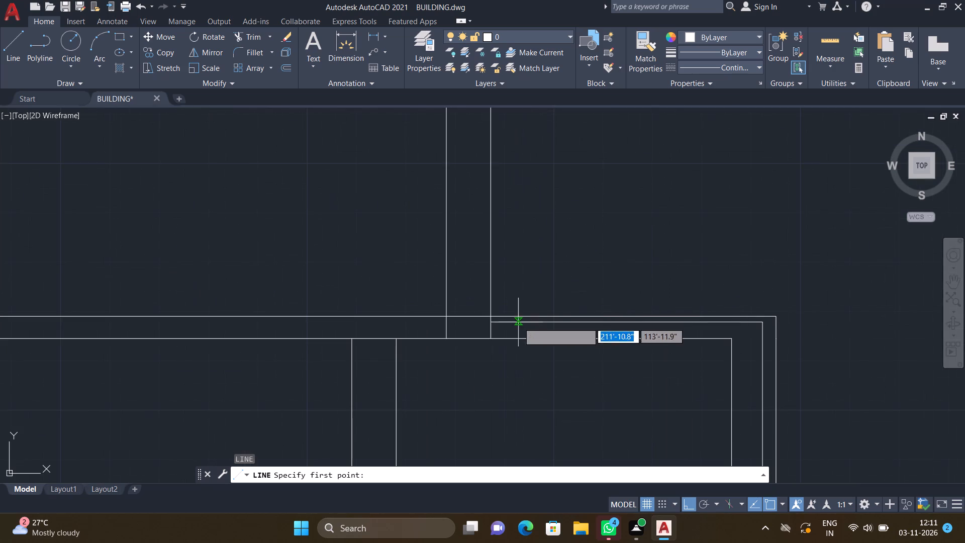
scroll(490, 334, "up", 2)
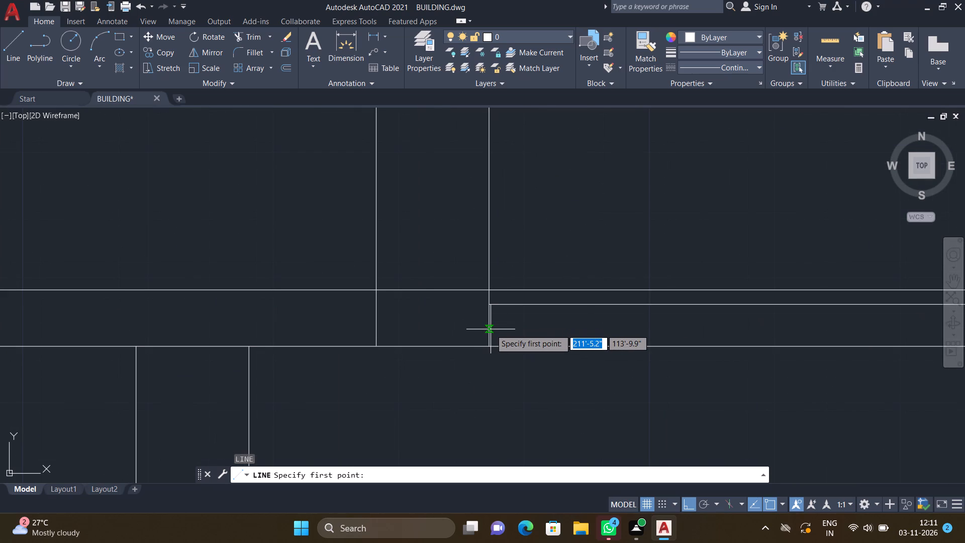
left_click(490, 328)
scroll(587, 349, "down", 4)
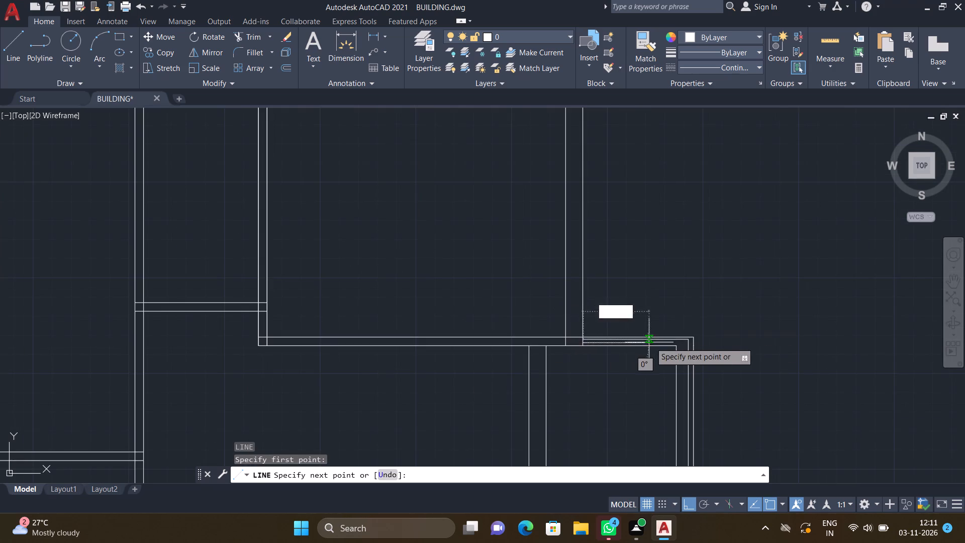
scroll(657, 347, "up", 3)
scroll(753, 341, "up", 2)
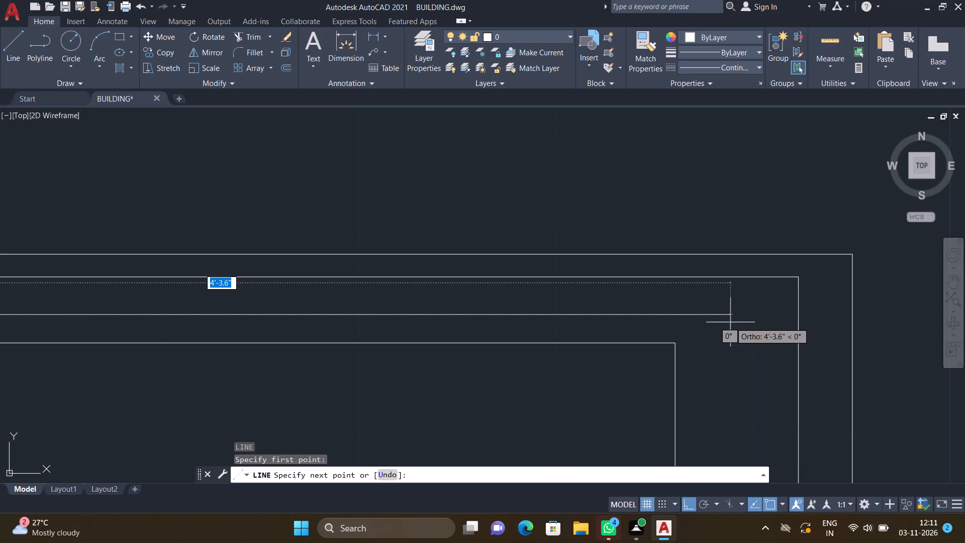
left_click(730, 322)
Continue the inner line about 9'-10" south within the bay's east wall to the north face of the bay's south wall.
scroll(734, 421, "down", 9)
middle_click(704, 344)
scroll(704, 344, "down", 4)
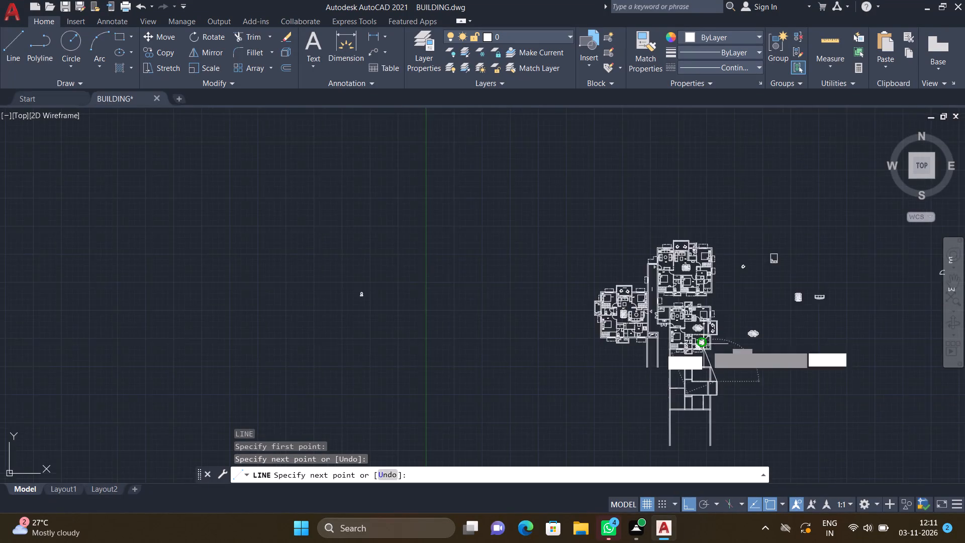
scroll(705, 393, "up", 2)
scroll(708, 312, "up", 7)
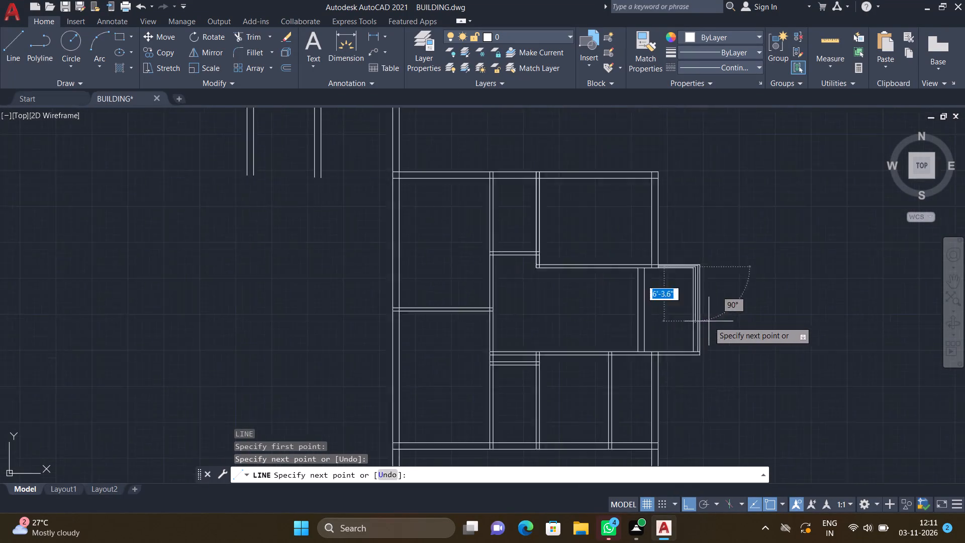
scroll(673, 348, "up", 3)
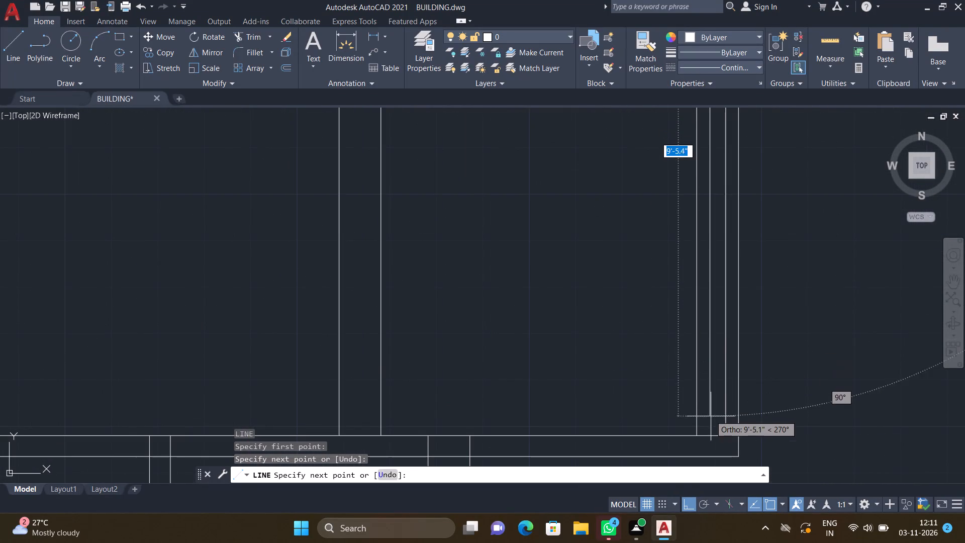
scroll(712, 426, "up", 2)
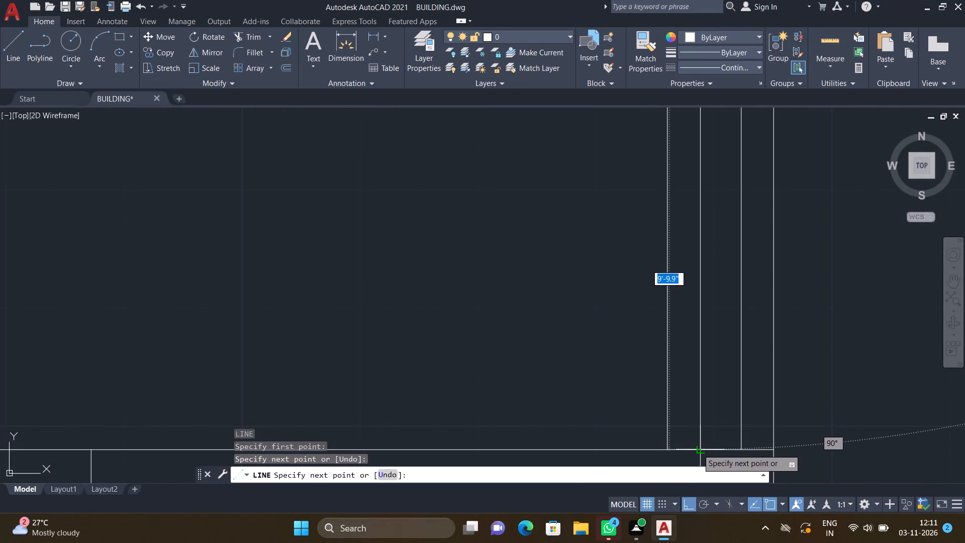
left_click(700, 448)
key("Return")
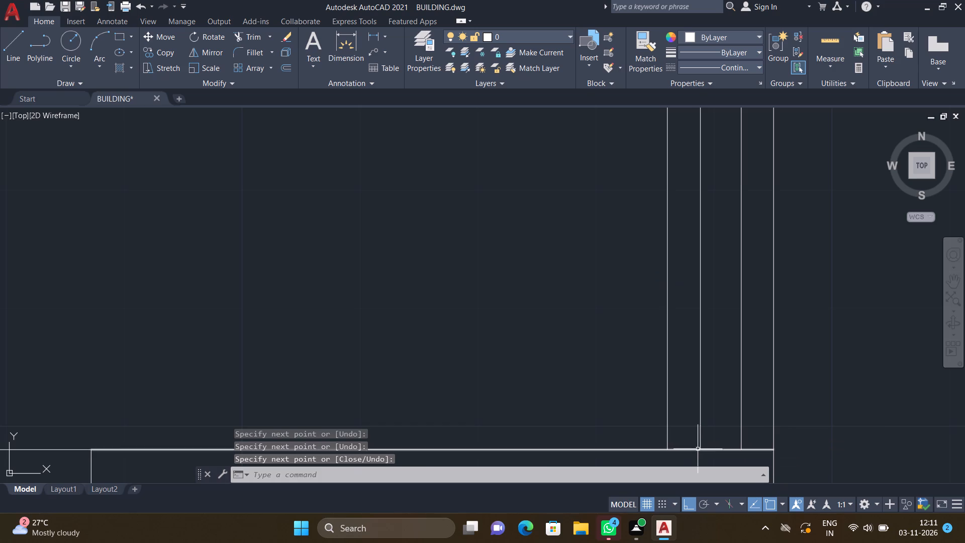
Trim the west and east outer wall lines that extend below the new apartment's south wall.
scroll(695, 457, "down", 5)
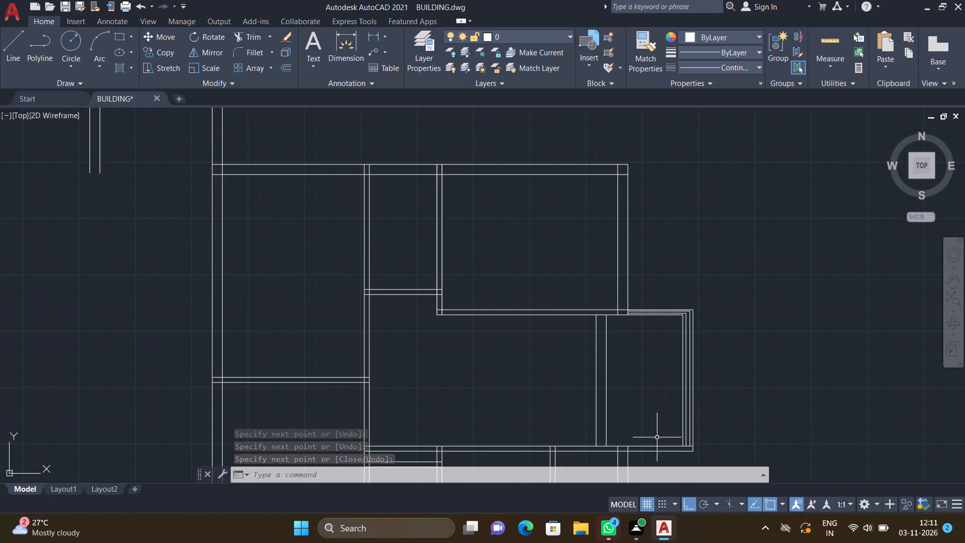
scroll(635, 429, "down", 4)
scroll(560, 328, "down", 3)
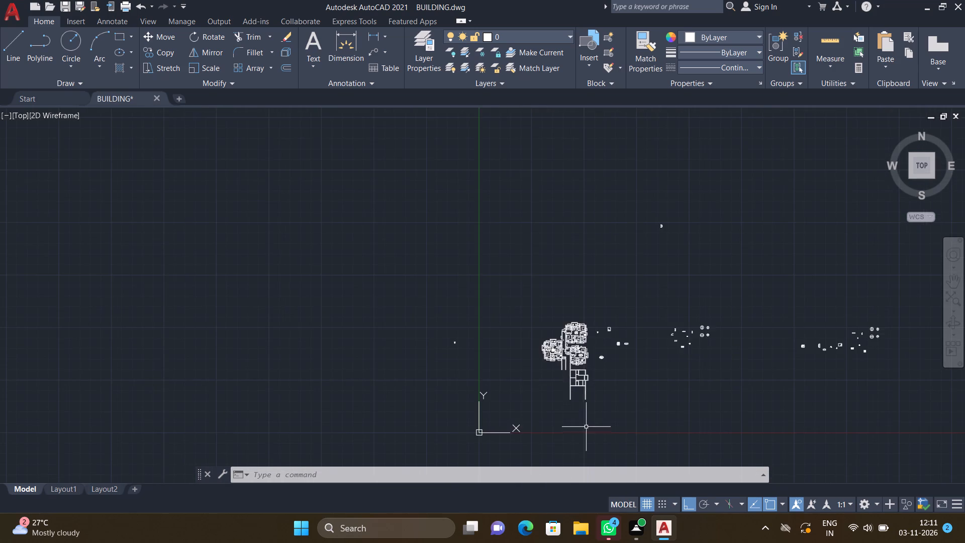
scroll(577, 392, "up", 4)
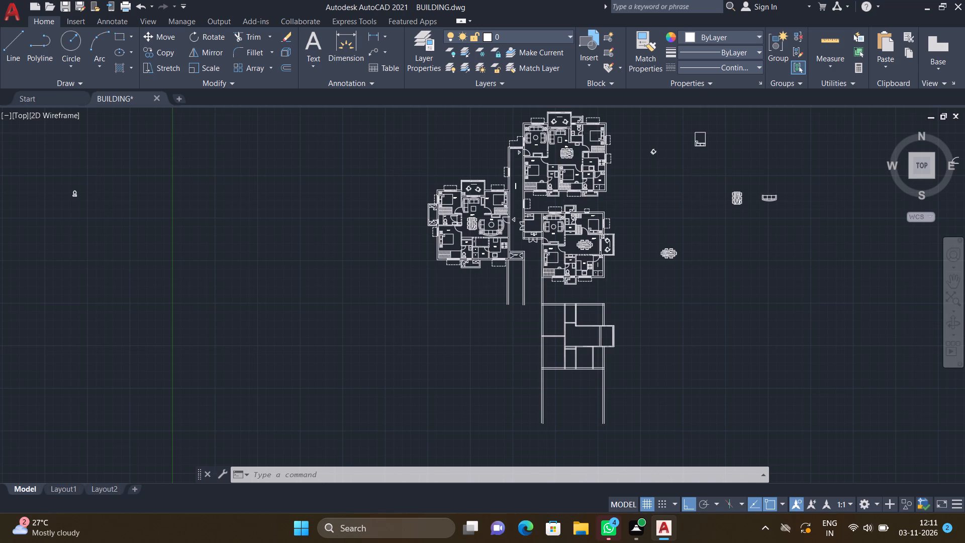
type("TR")
key("Return")
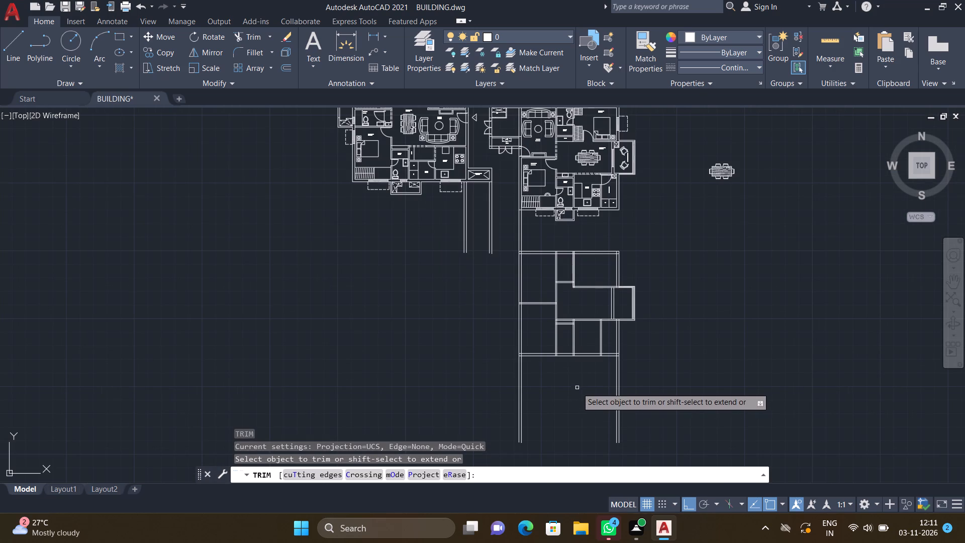
scroll(494, 397, "up", 2)
left_click_drag(499, 394, 501, 394)
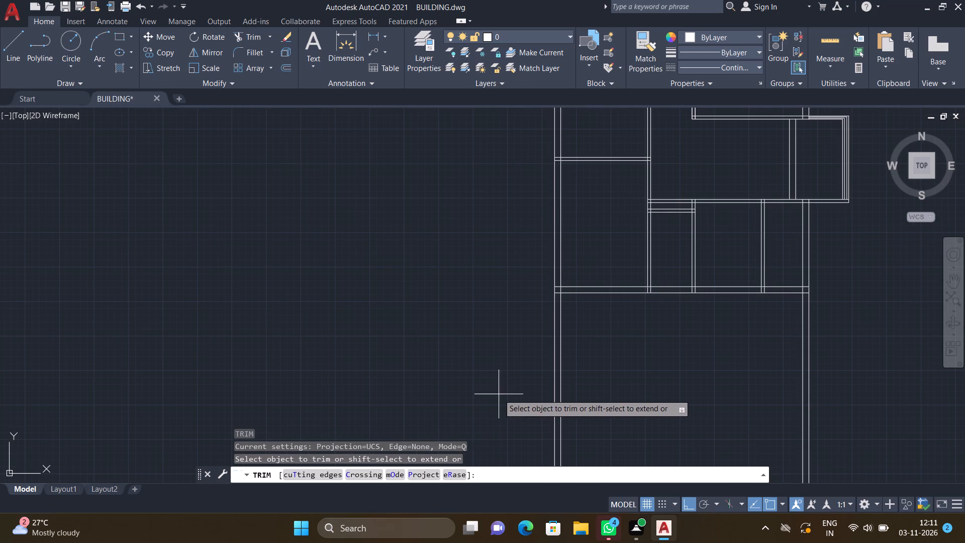
left_click_drag(501, 394, 656, 405)
scroll(715, 389, "down", 2)
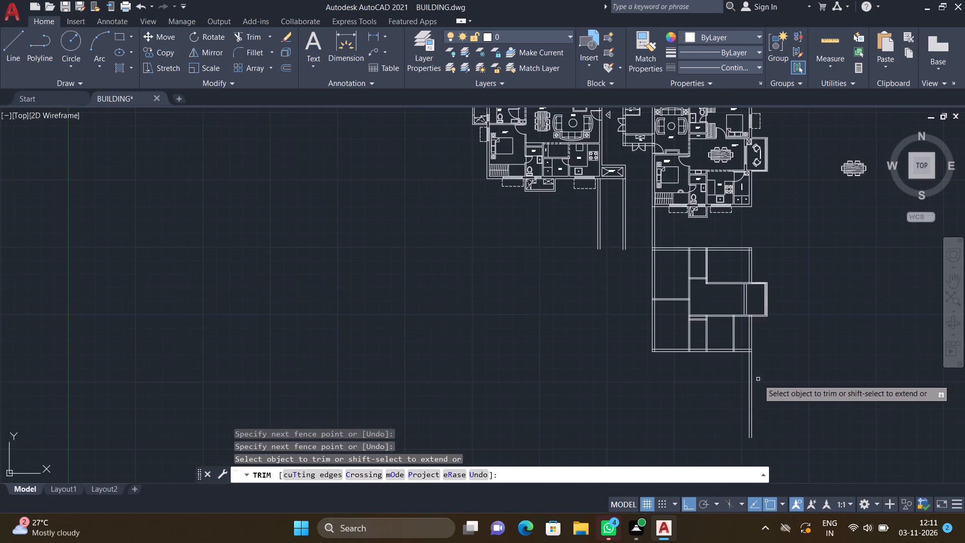
scroll(762, 378, "up", 2)
left_click_drag(763, 377, 704, 376)
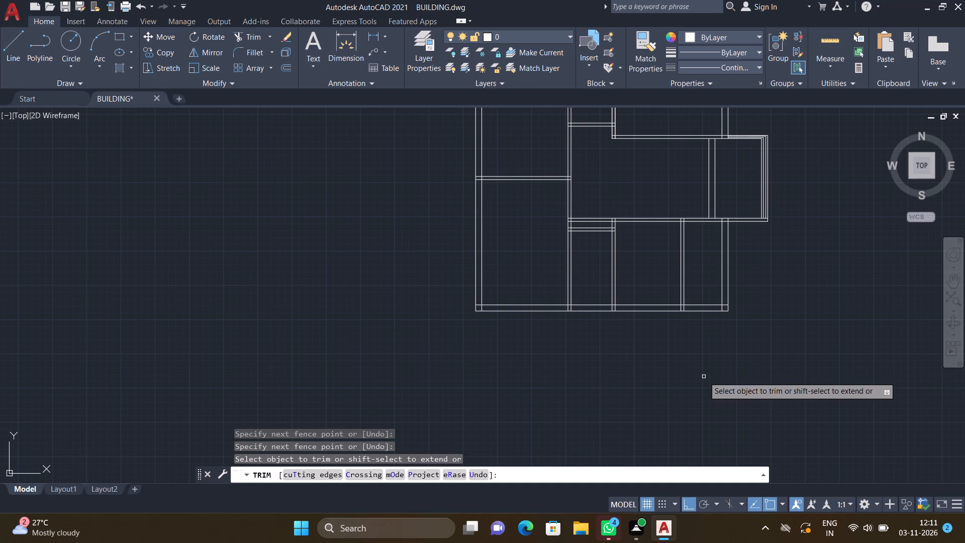
key("Return")
Draw a 9" line across the wall between the main room and the east bay, a short distance below its north end.
scroll(674, 332, "down", 3)
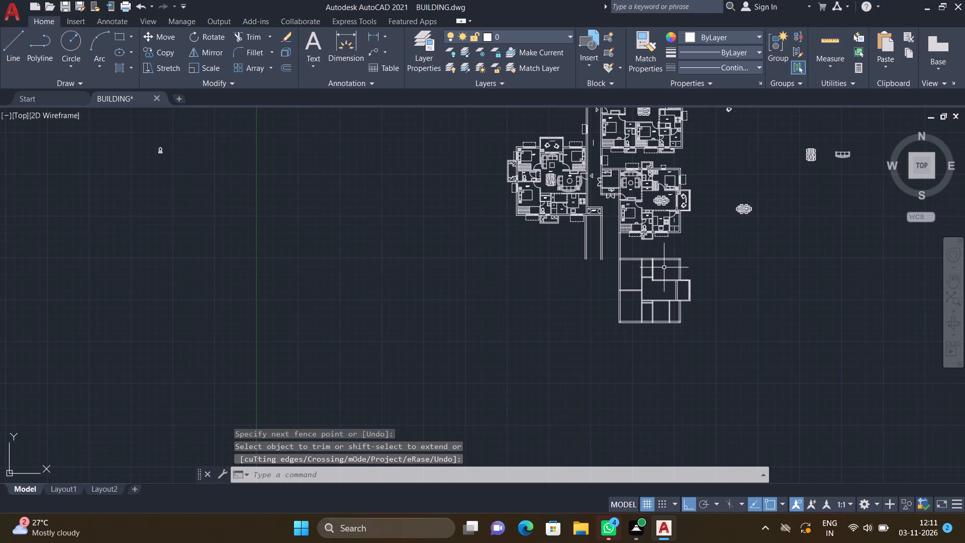
scroll(677, 280, "up", 2)
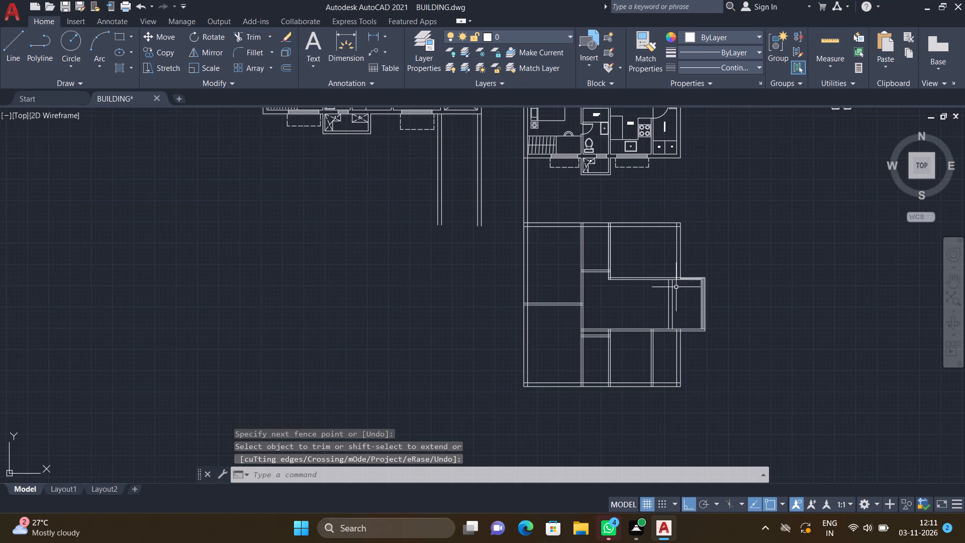
scroll(674, 299, "up", 4)
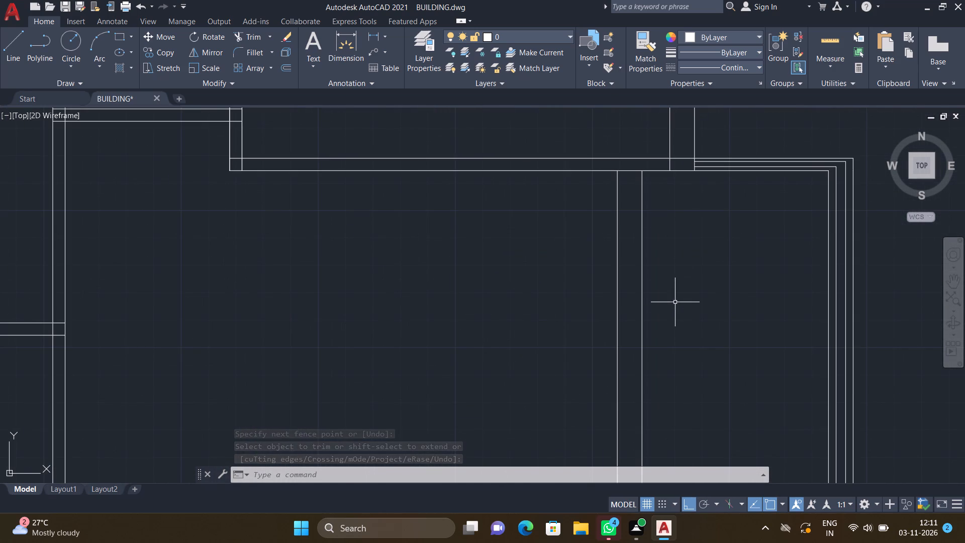
key("l")
key("Return")
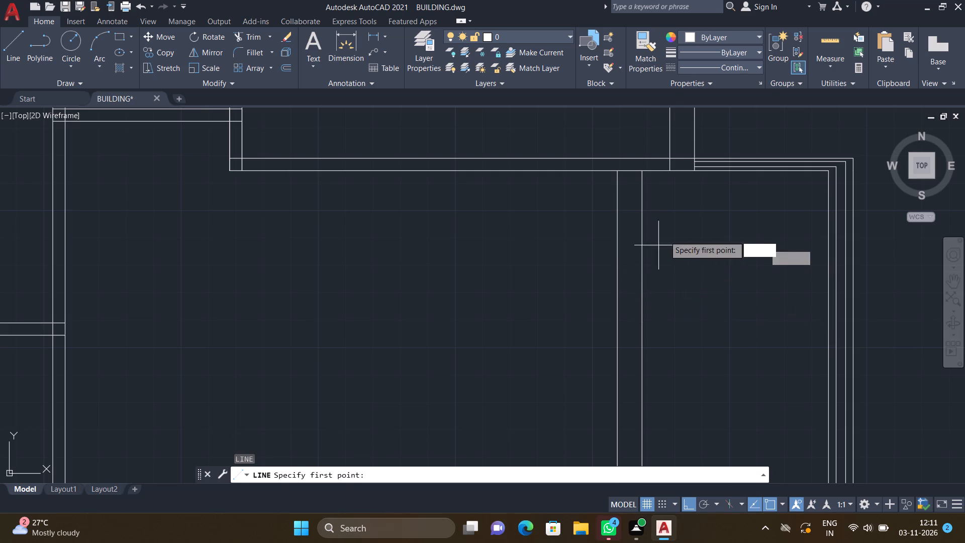
scroll(617, 246, "up", 1)
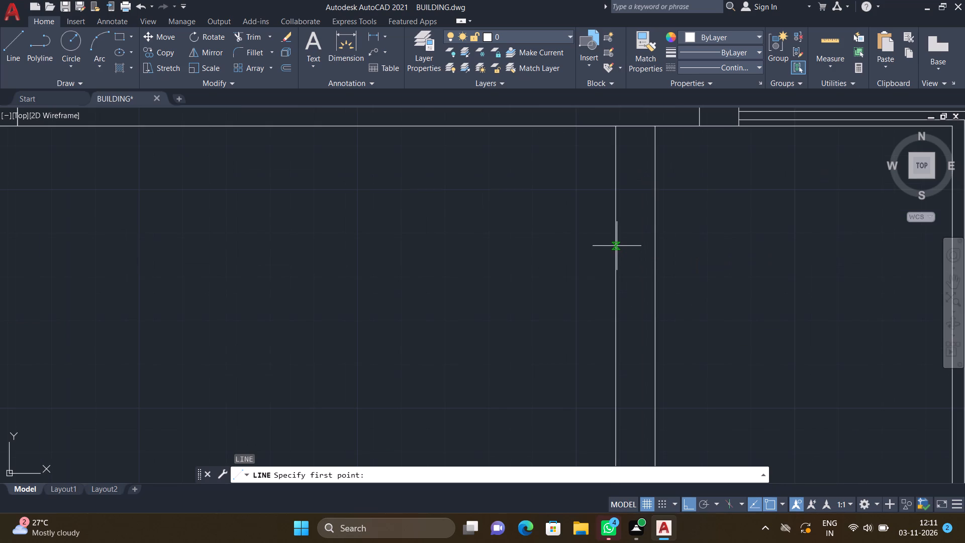
left_click(617, 246)
scroll(641, 249, "up", 2)
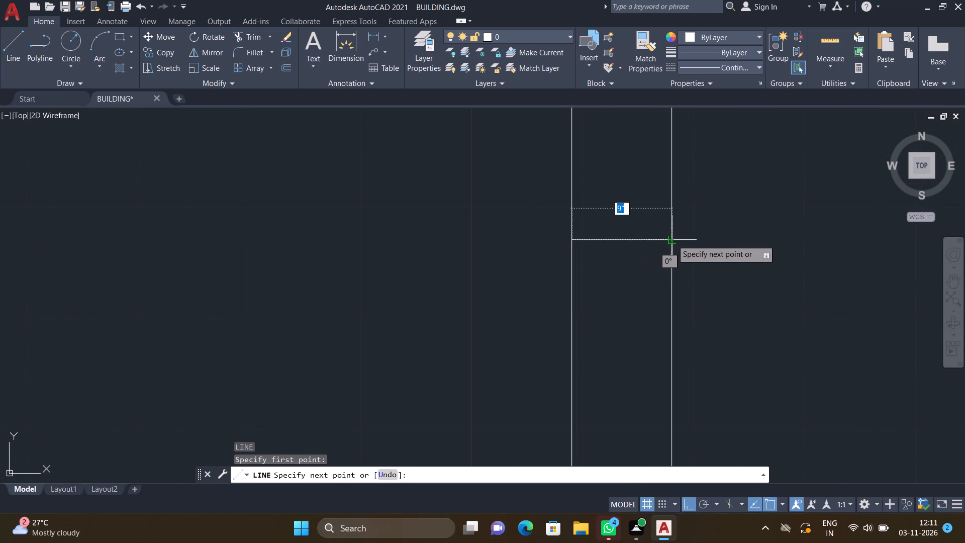
left_click(672, 239)
key("Return")
Draw a matching 9" line across the same wall, a short distance above its south end.
scroll(660, 233, "down", 5)
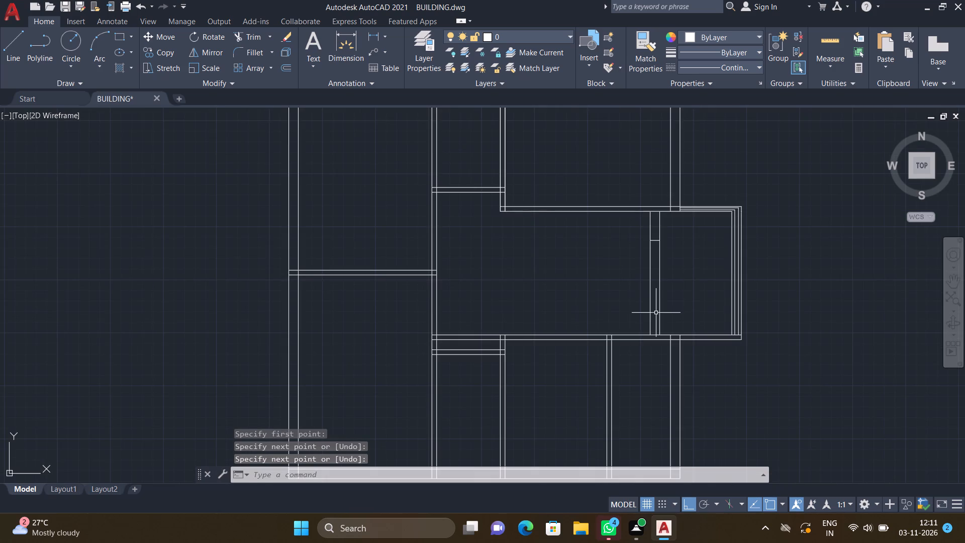
scroll(656, 313, "up", 3)
key("l")
key("Return")
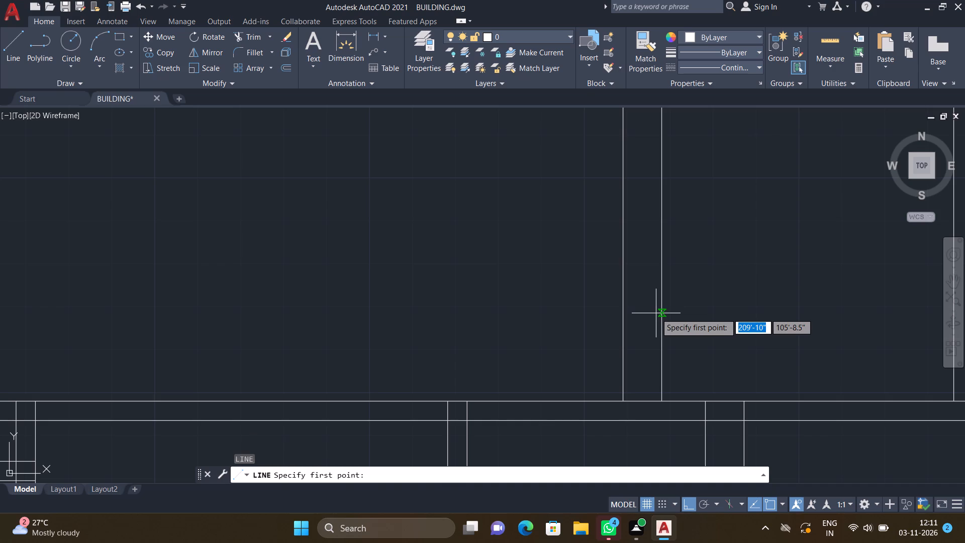
scroll(625, 316, "up", 2)
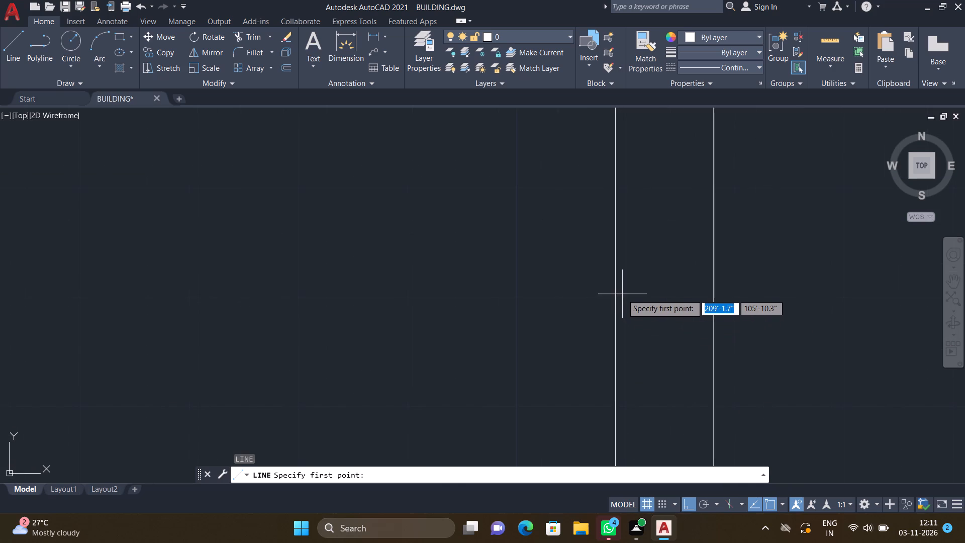
left_click(615, 285)
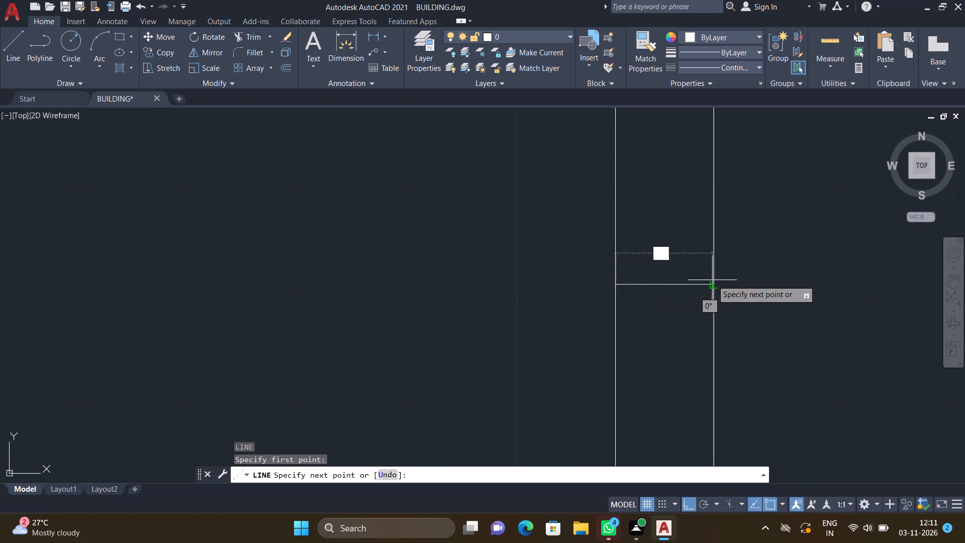
left_click(714, 286)
key("Return")
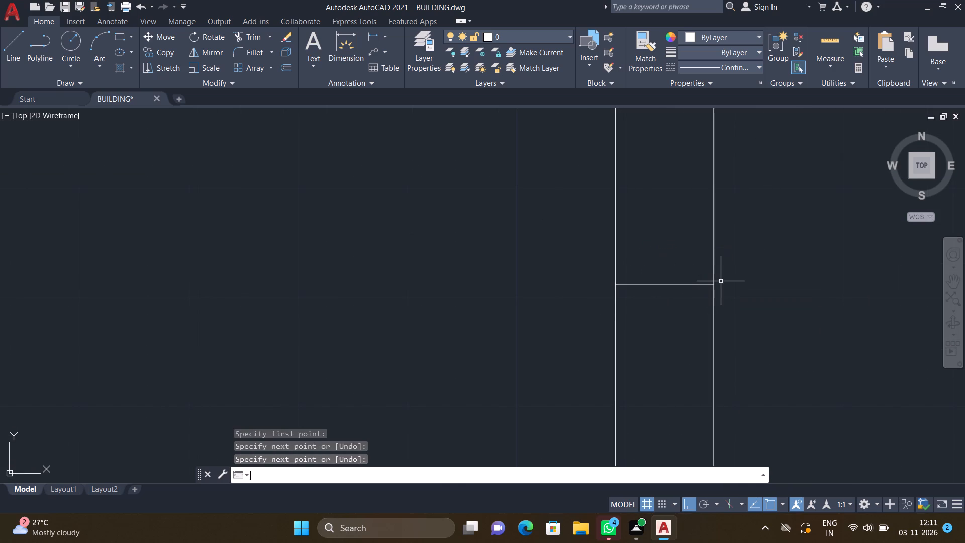
Draw a line inside that wall about 5'-6" south from the upper cross line to the lower one, slightly east of the wall's centre.
scroll(732, 254, "down", 5)
scroll(717, 160, "up", 3)
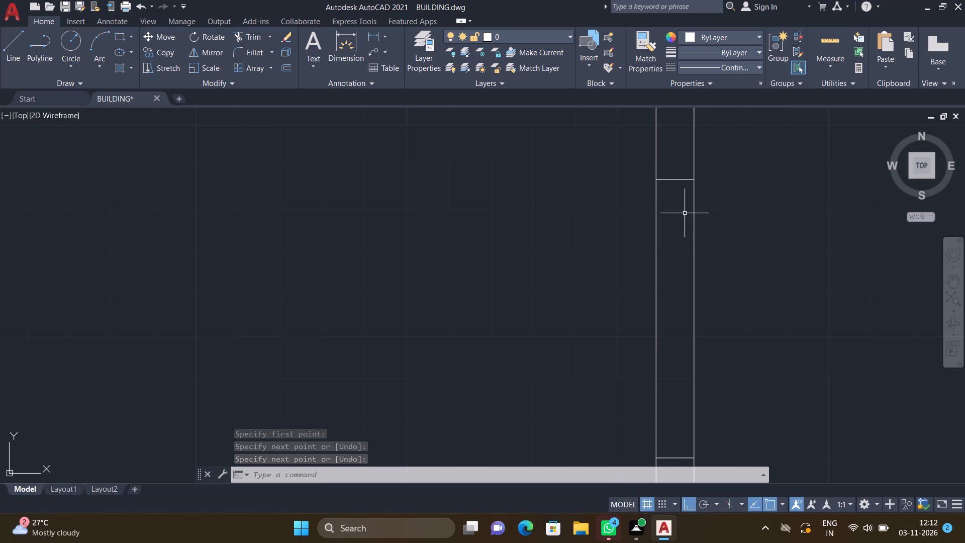
key("l")
key("Return")
scroll(679, 189, "up", 2)
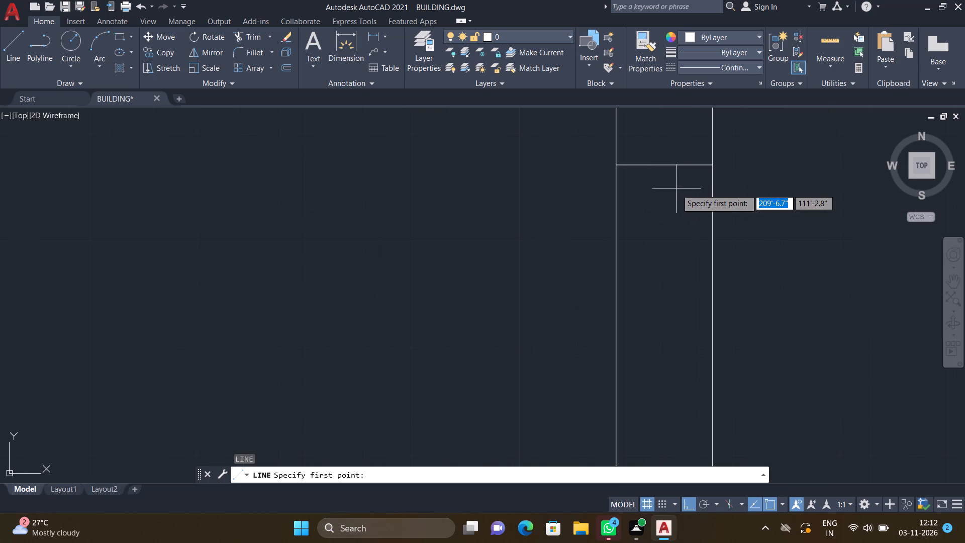
left_click(676, 165)
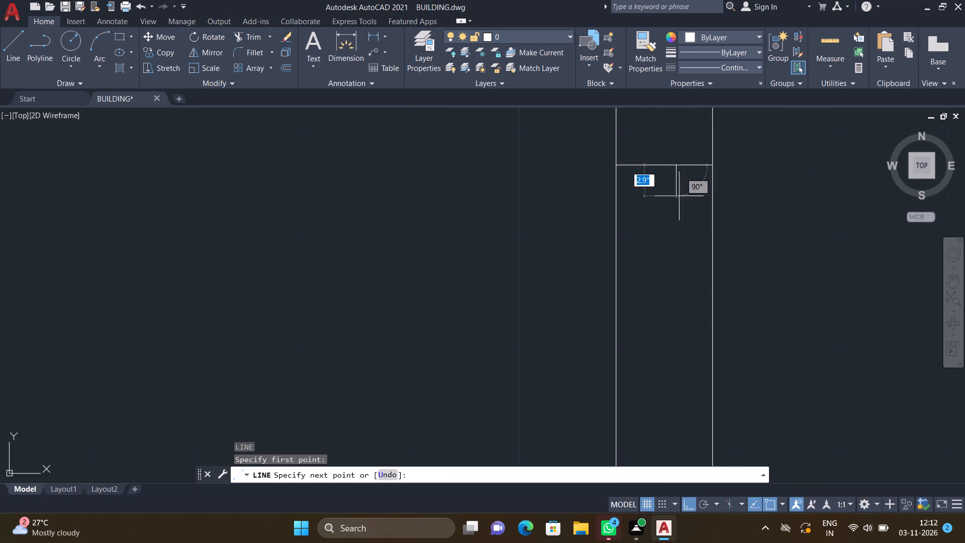
scroll(683, 301, "down", 2)
scroll(683, 400, "down", 3)
scroll(679, 425, "up", 5)
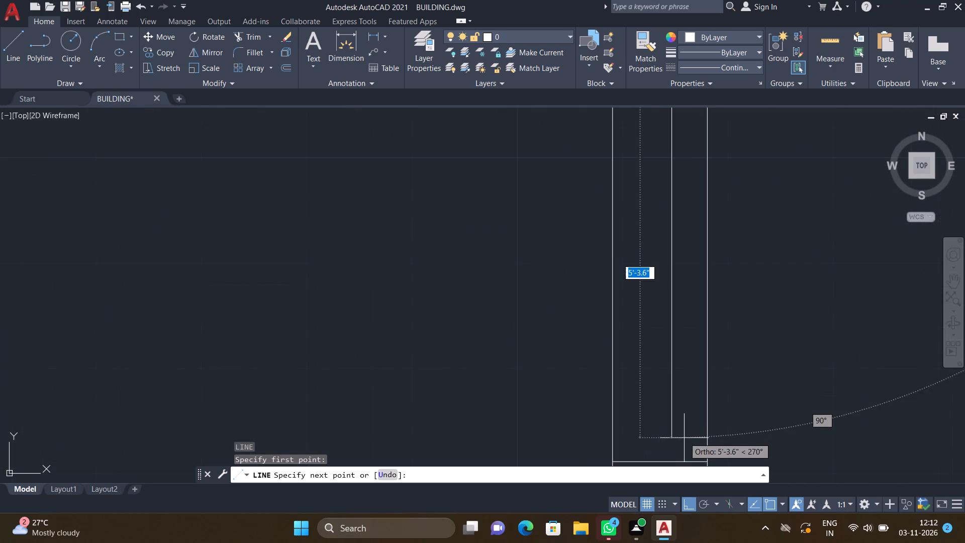
left_click(671, 463)
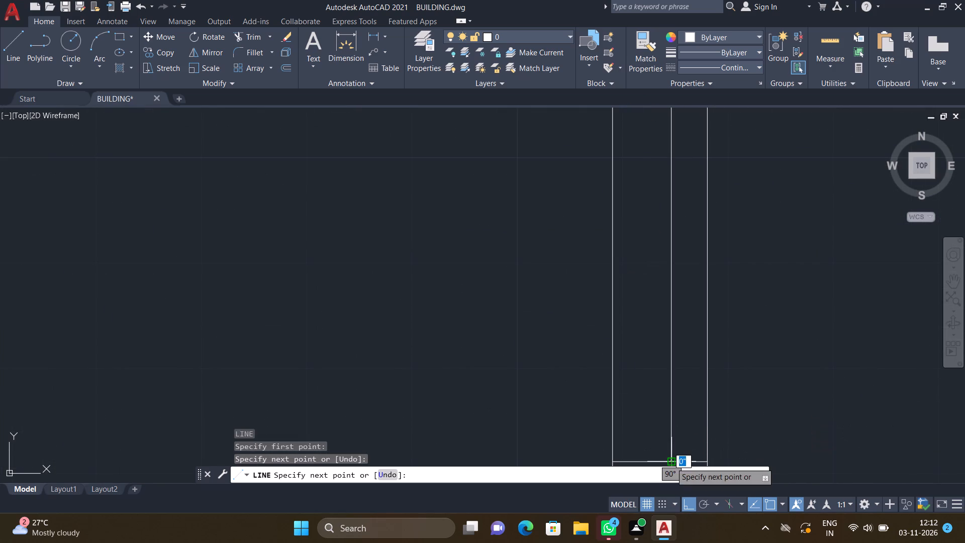
key("Return")
Draw a second parallel line about 5'-6" south between the two cross lines, slightly west of the wall's centre.
scroll(623, 288, "down", 3)
scroll(631, 161, "up", 2)
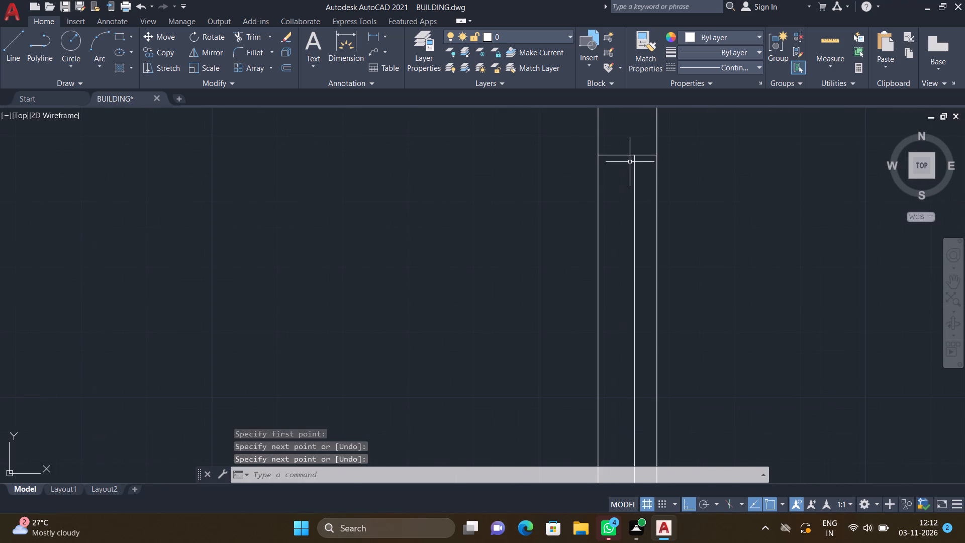
key("l")
key("Return")
scroll(616, 157, "up", 3)
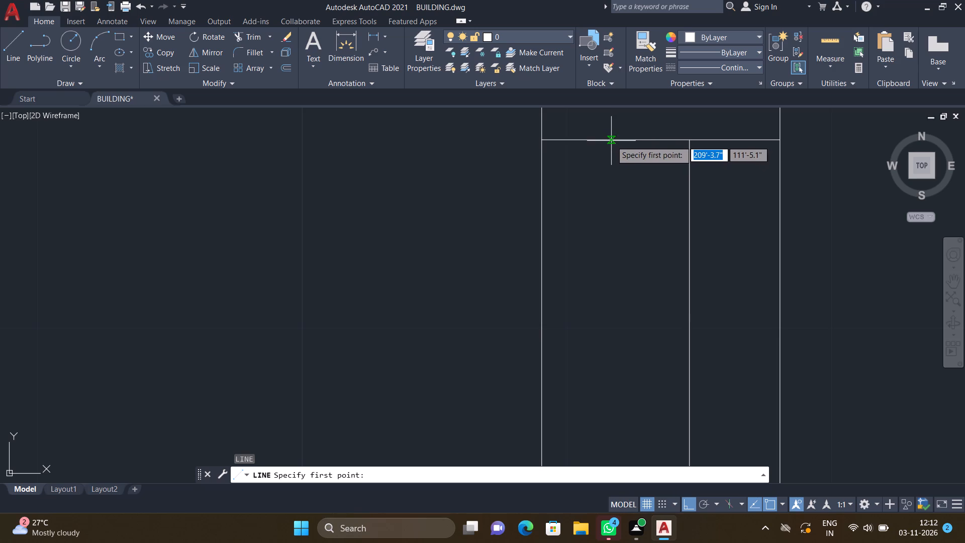
left_click(611, 141)
scroll(609, 240, "down", 3)
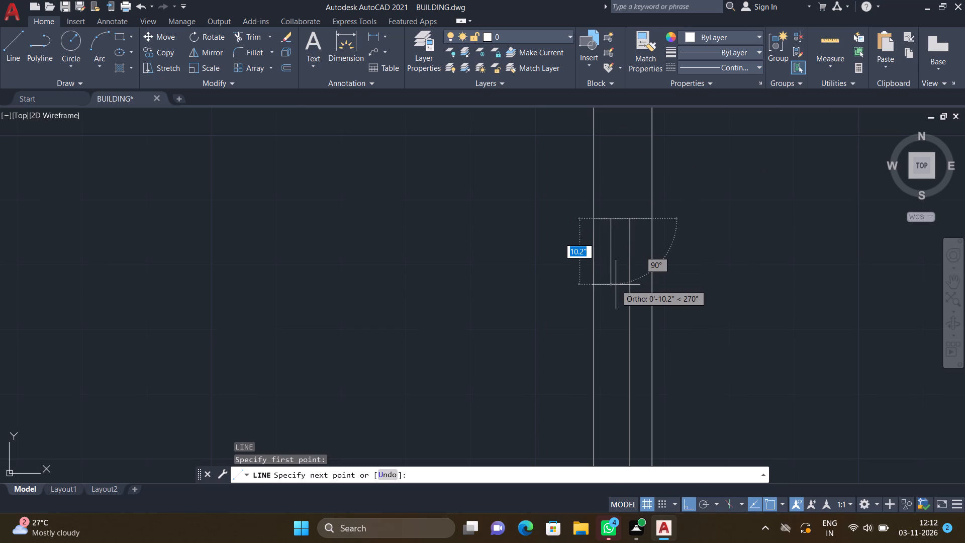
scroll(619, 293, "down", 4)
scroll(611, 339, "up", 3)
scroll(637, 372, "up", 3)
scroll(602, 395, "up", 1)
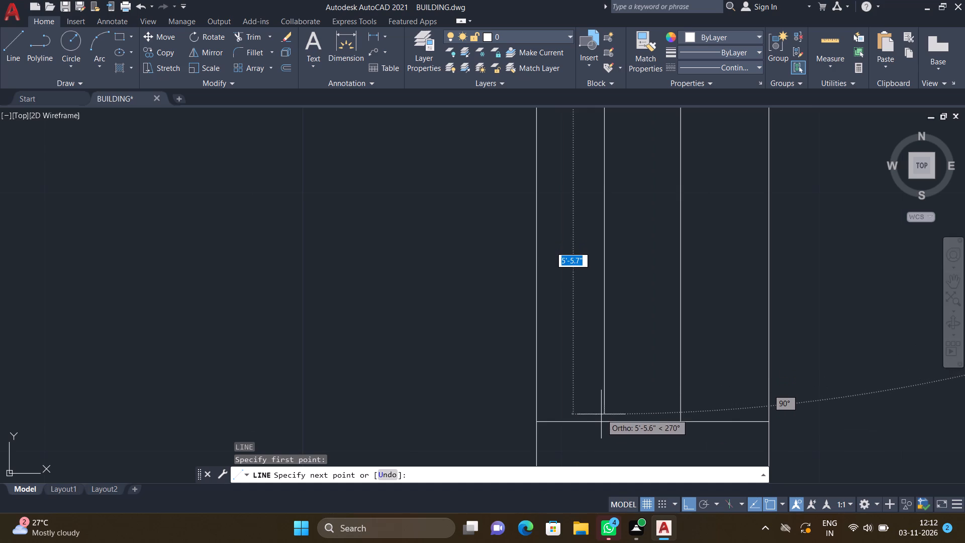
left_click(602, 422)
key("Return")
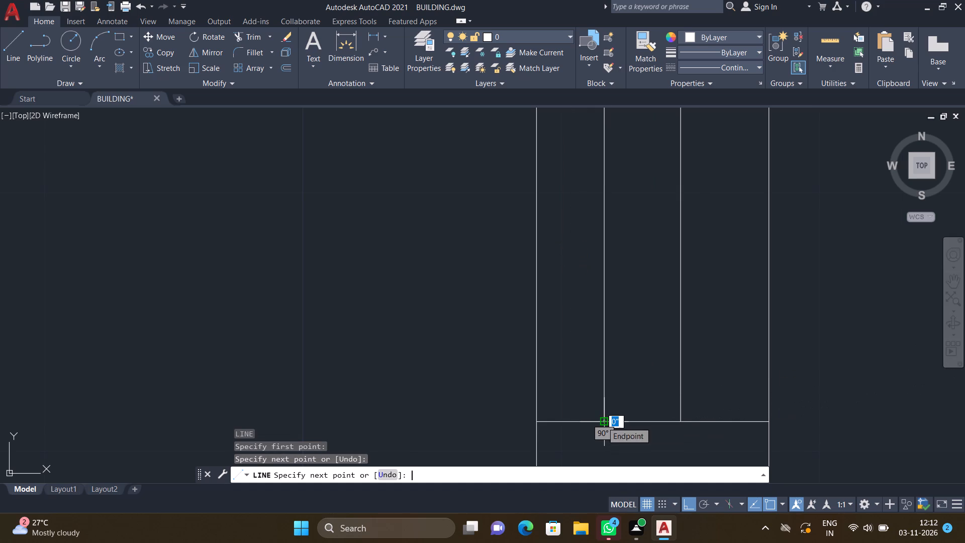
Draw a corner box outline from the wall's east face above the opening: about 1'-7" east, then about 2' north to the bay's north wall.
scroll(597, 405, "down", 4)
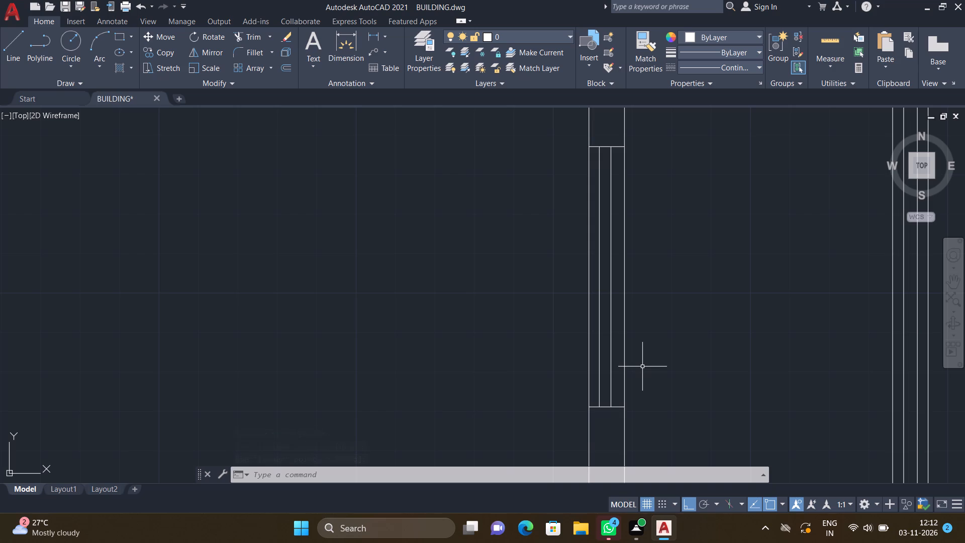
key("l")
key("Return")
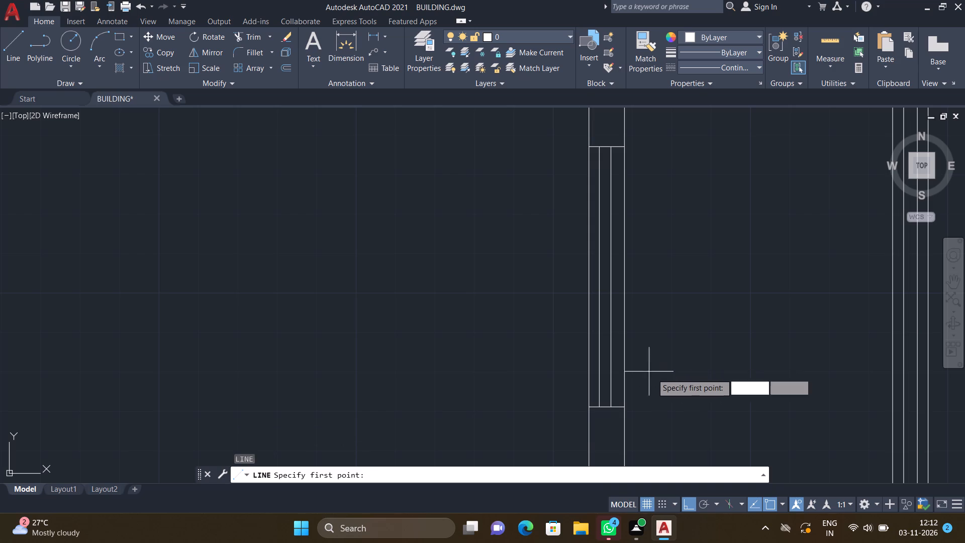
scroll(641, 351, "down", 4)
scroll(638, 307, "up", 3)
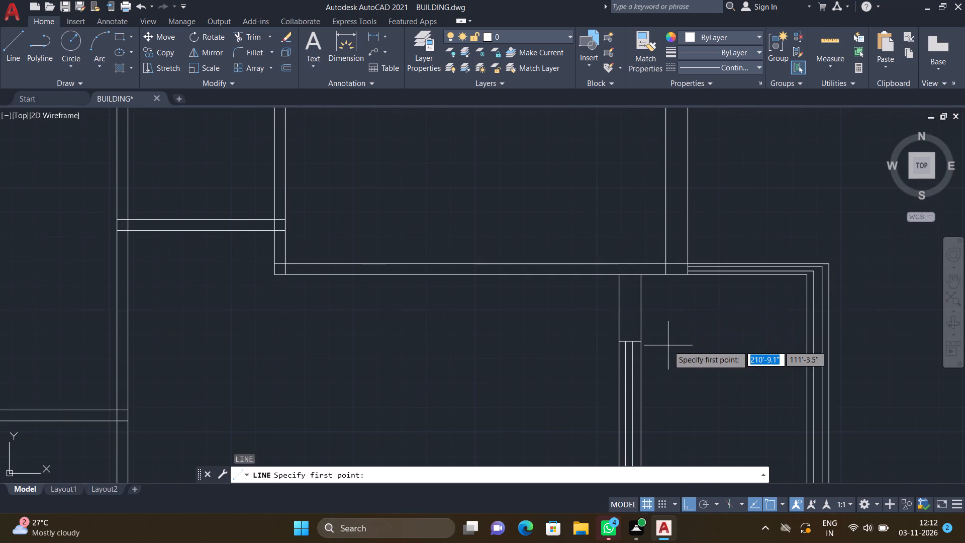
scroll(662, 351, "up", 3)
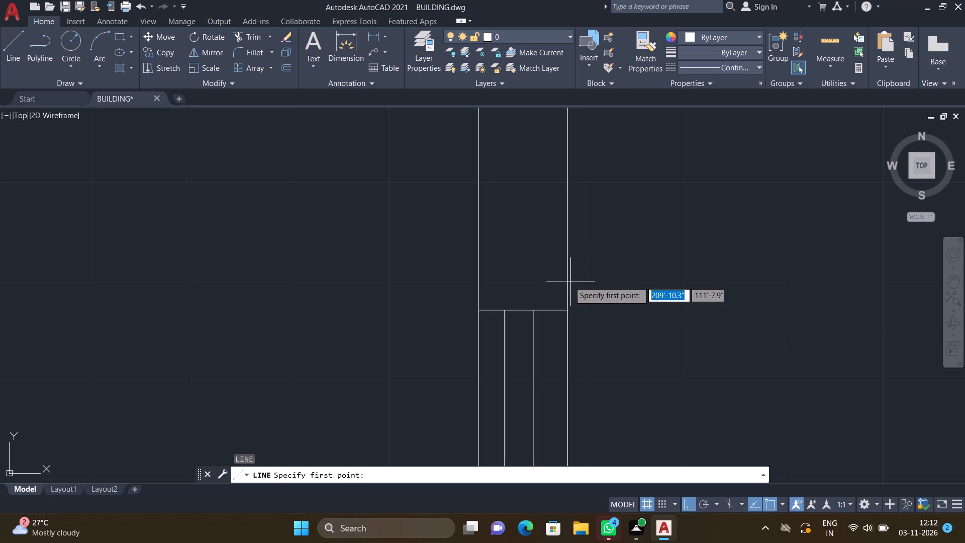
left_click_drag(569, 284, 578, 288)
scroll(741, 309, "down", 3)
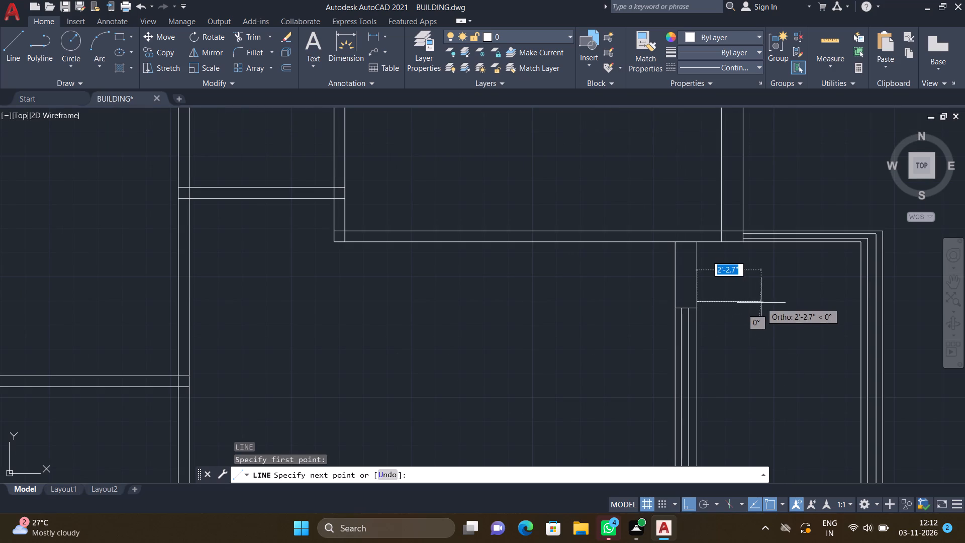
scroll(757, 300, "up", 2)
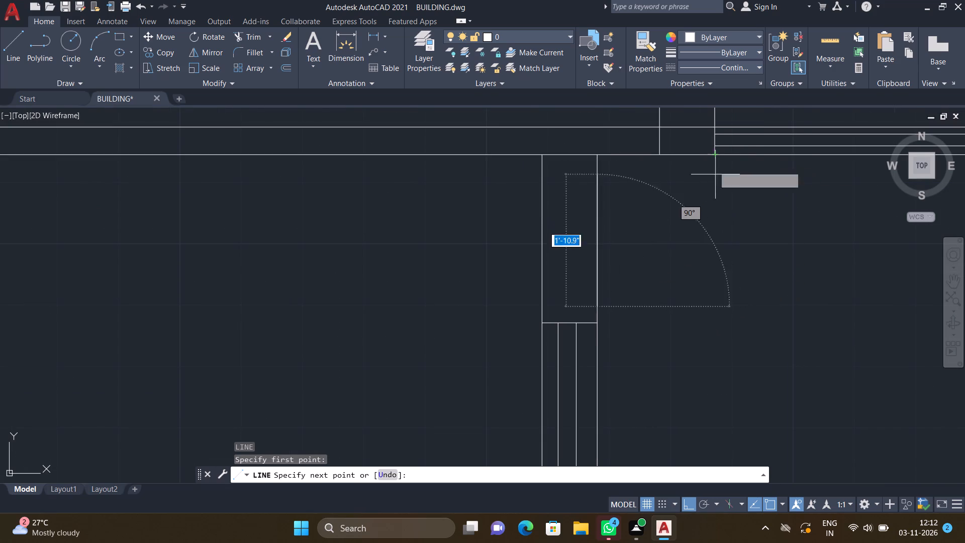
left_click(714, 307)
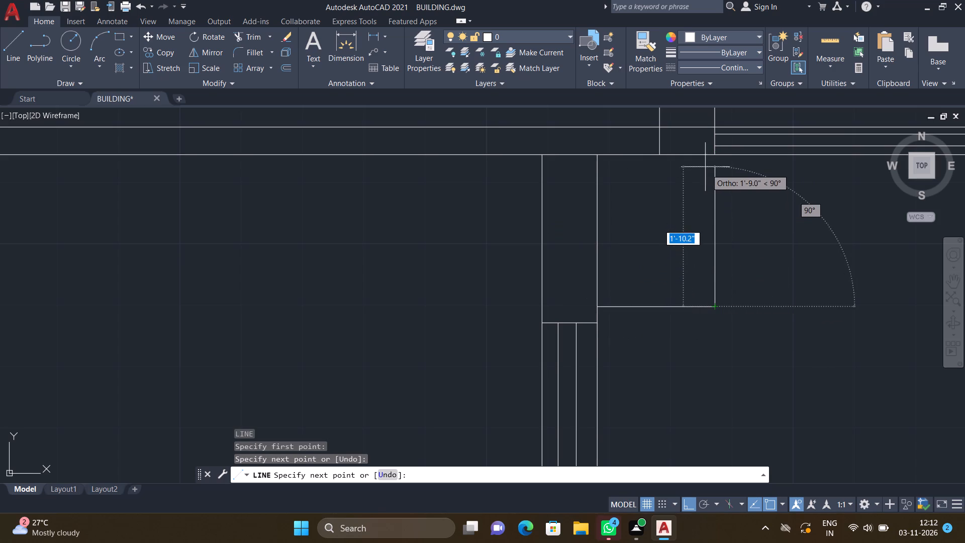
scroll(716, 163, "up", 1)
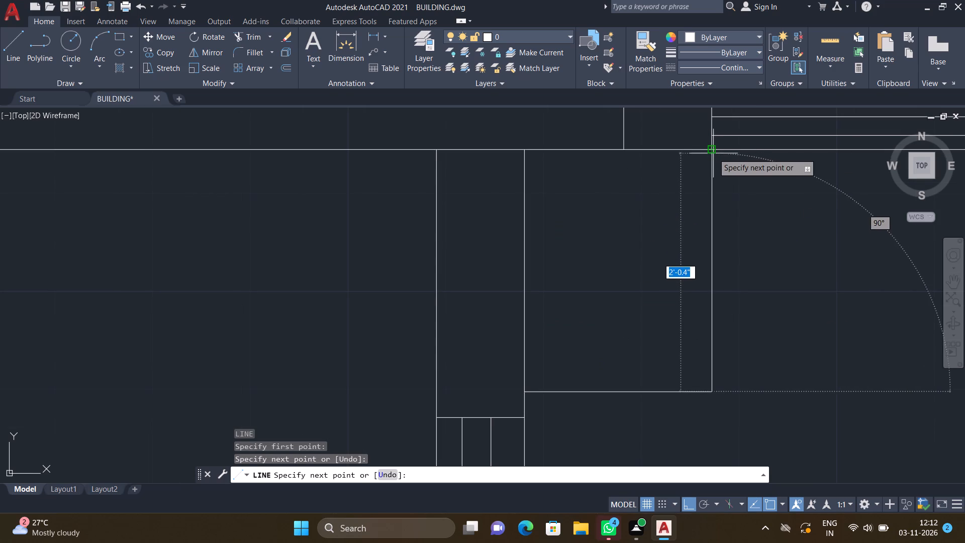
left_click(712, 149)
key("Return")
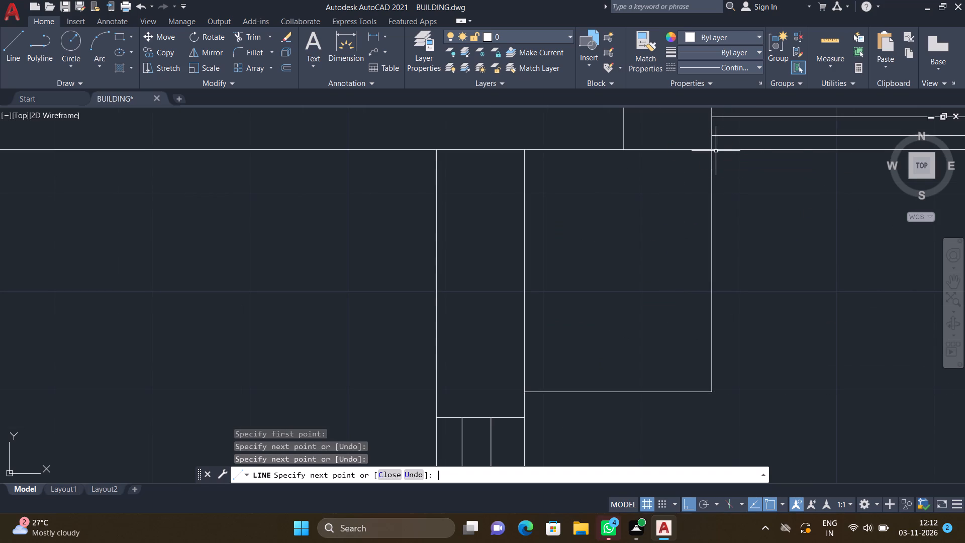
Draw the corner box's inner outline from the wall's east face: about 1'-5" east, then about 1'-11" north to the bay's north wall.
key("l")
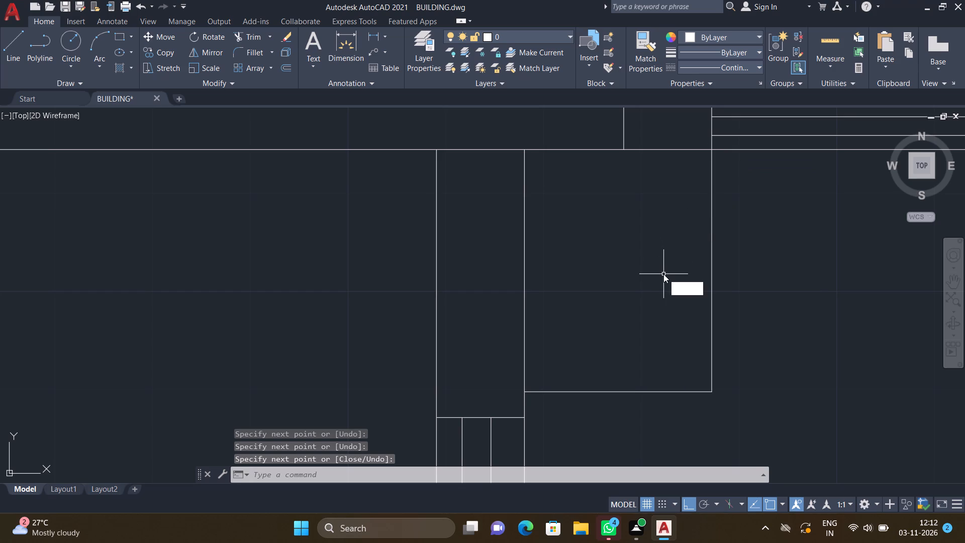
key("Return")
scroll(523, 377, "up", 1)
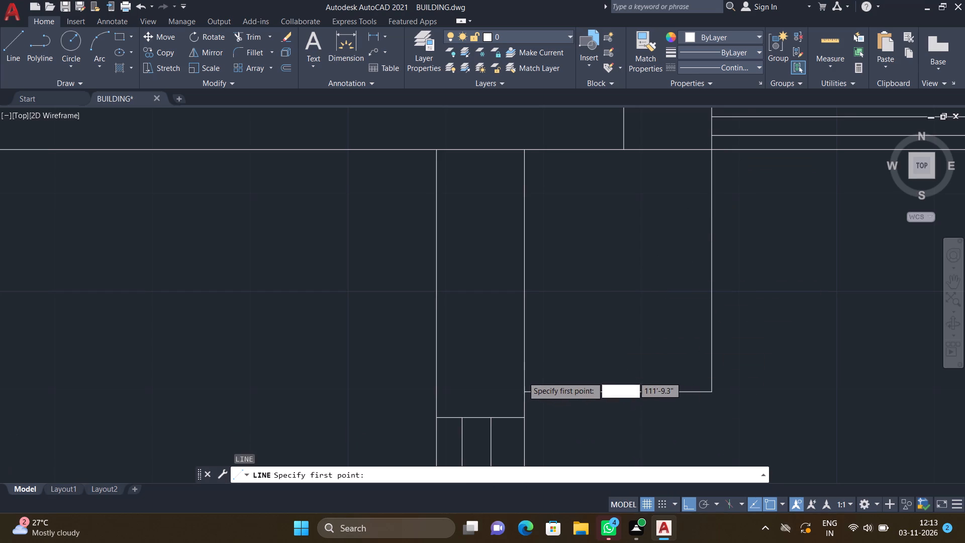
scroll(522, 376, "up", 1)
left_click_drag(524, 366, 529, 366)
scroll(722, 333, "down", 2)
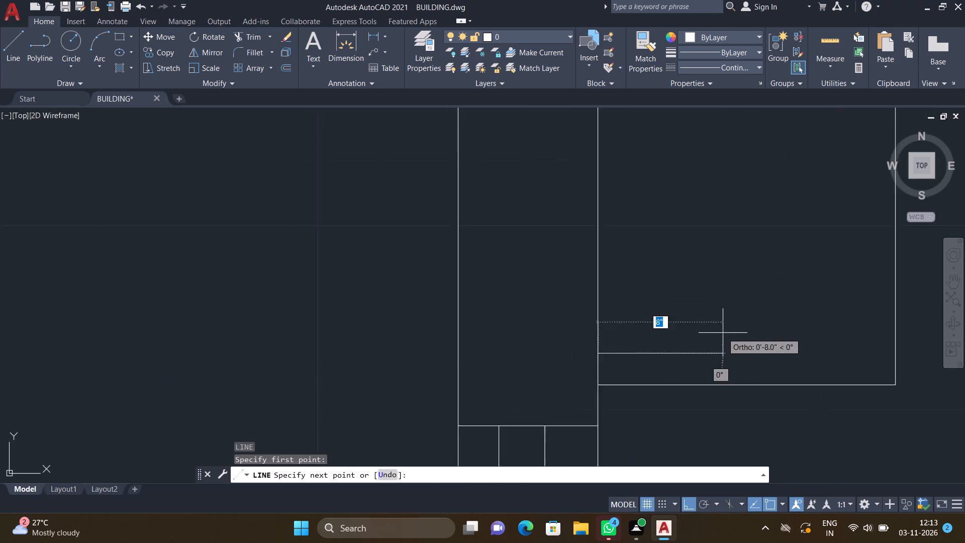
scroll(809, 347, "up", 1)
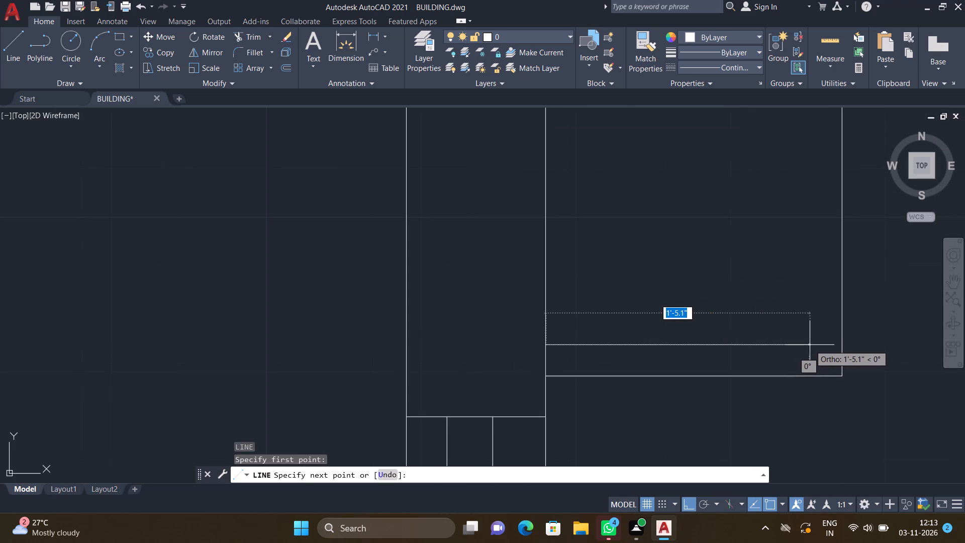
left_click(810, 345)
scroll(801, 274, "down", 3)
scroll(800, 217, "up", 3)
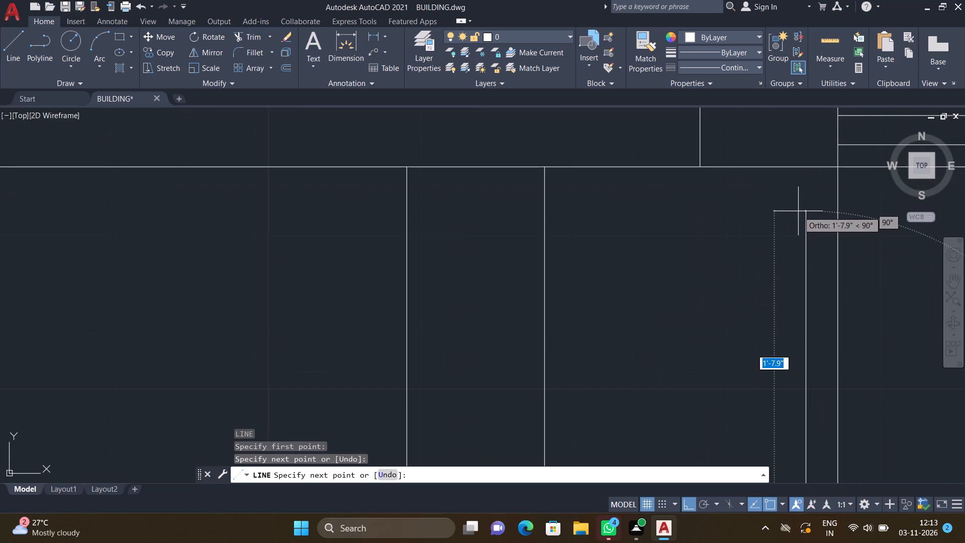
scroll(796, 204, "up", 1)
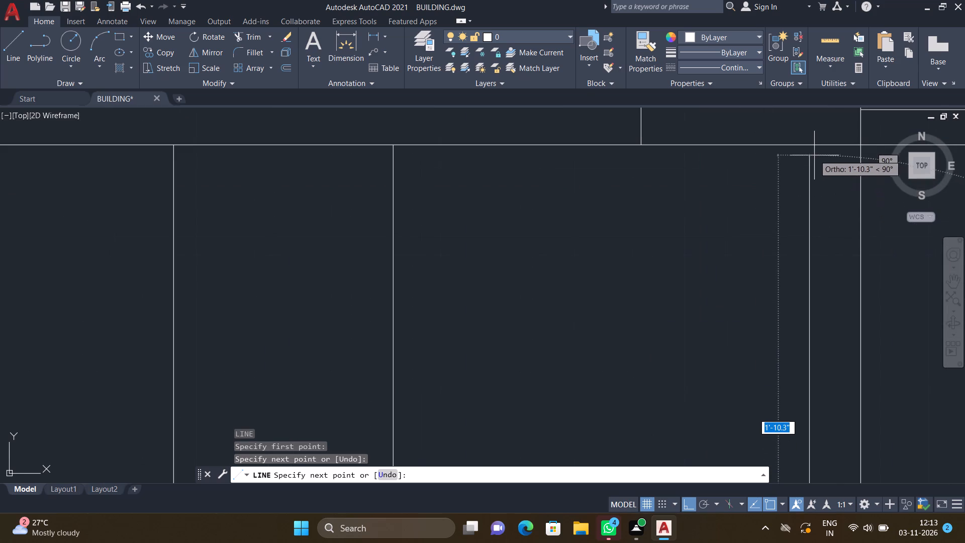
left_click(807, 146)
key("Return")
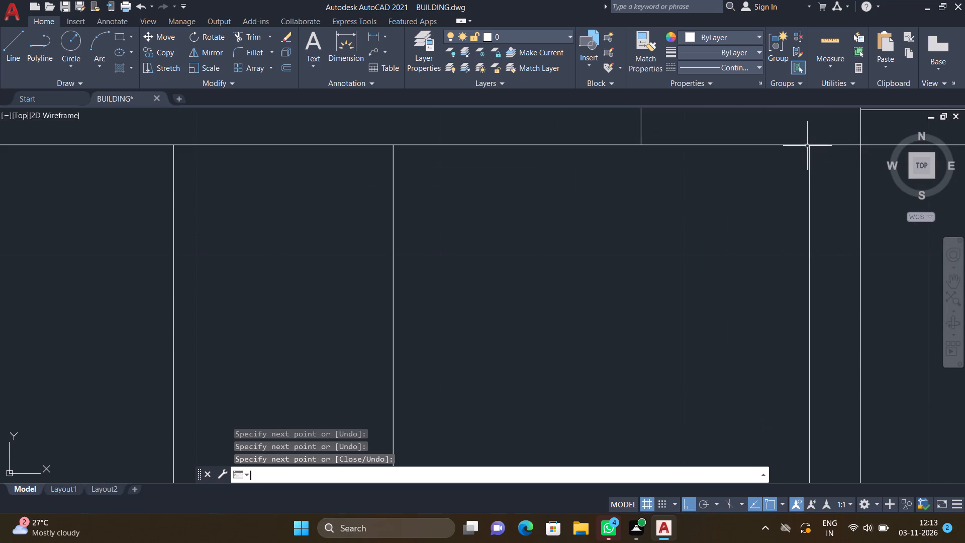
Draw a projection outline on the new apartment's north wall from the narrow room's west partition: about 3' north, 5'-9" east, and south to the wall.
scroll(800, 170, "down", 2)
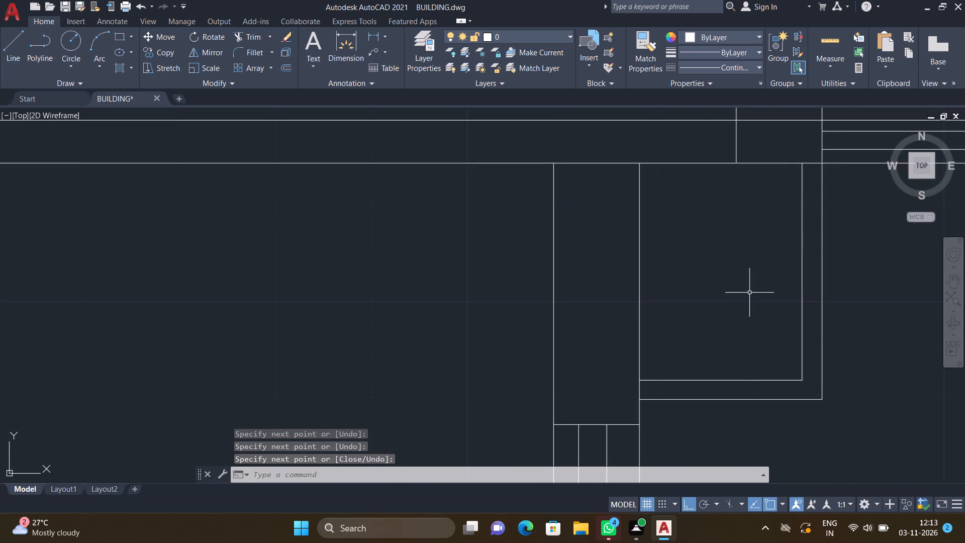
scroll(746, 297, "down", 4)
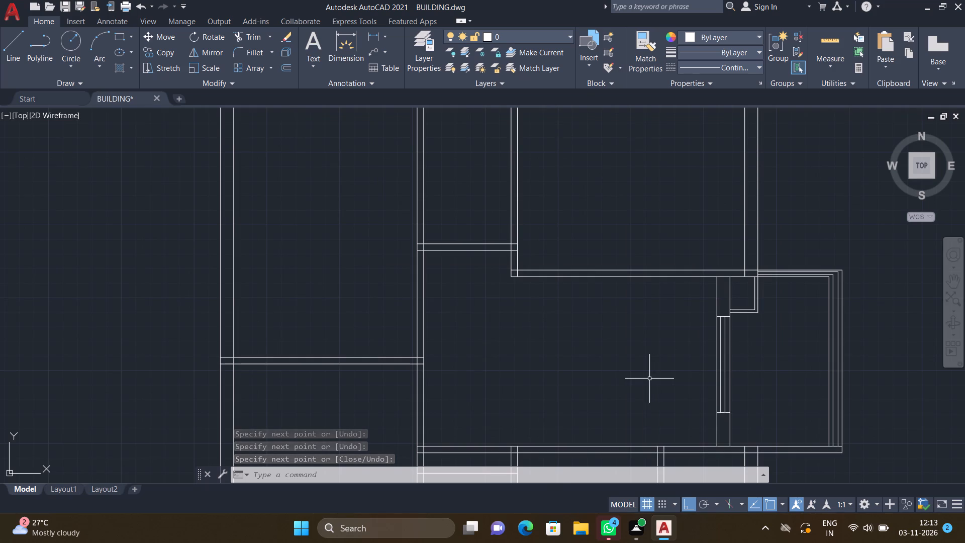
scroll(649, 378, "down", 3)
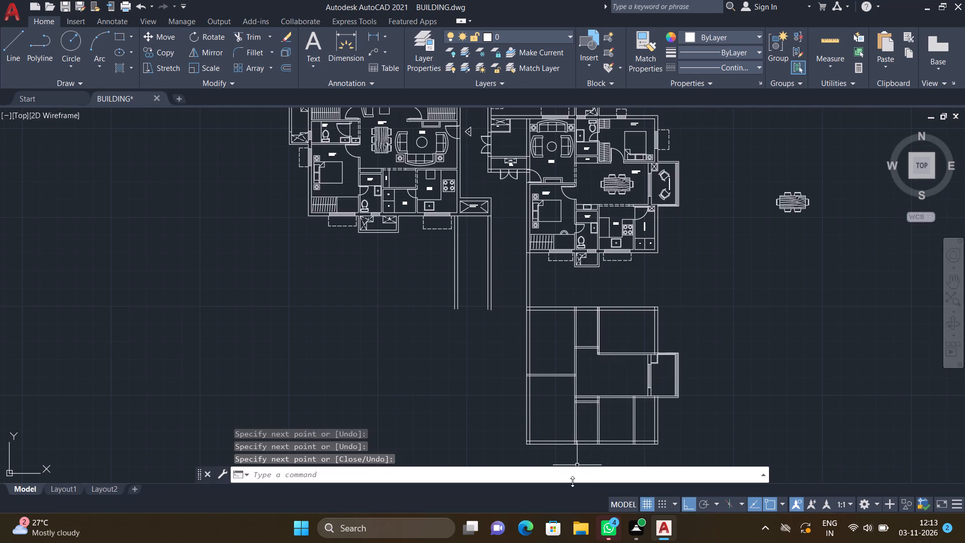
scroll(574, 496, "up", 2)
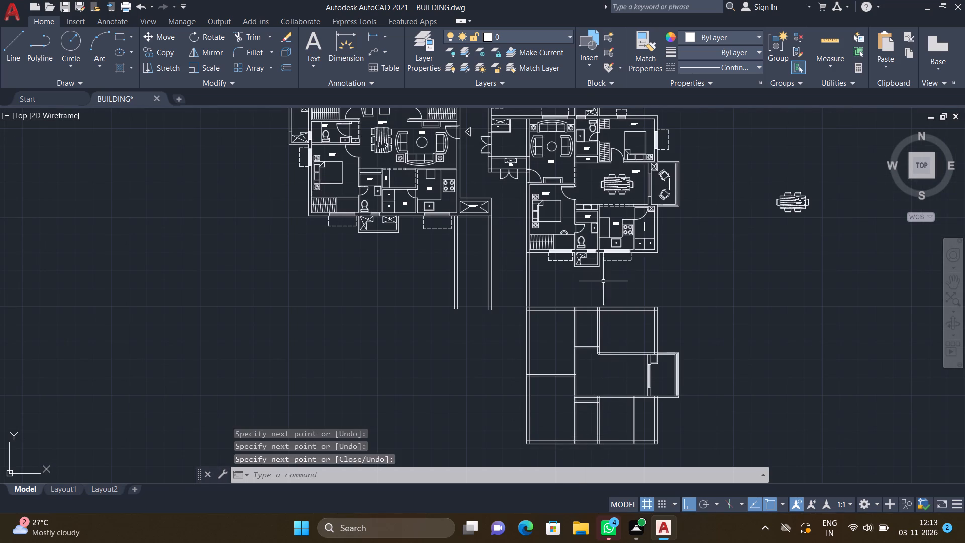
scroll(588, 302, "up", 3)
key("l")
key("Return")
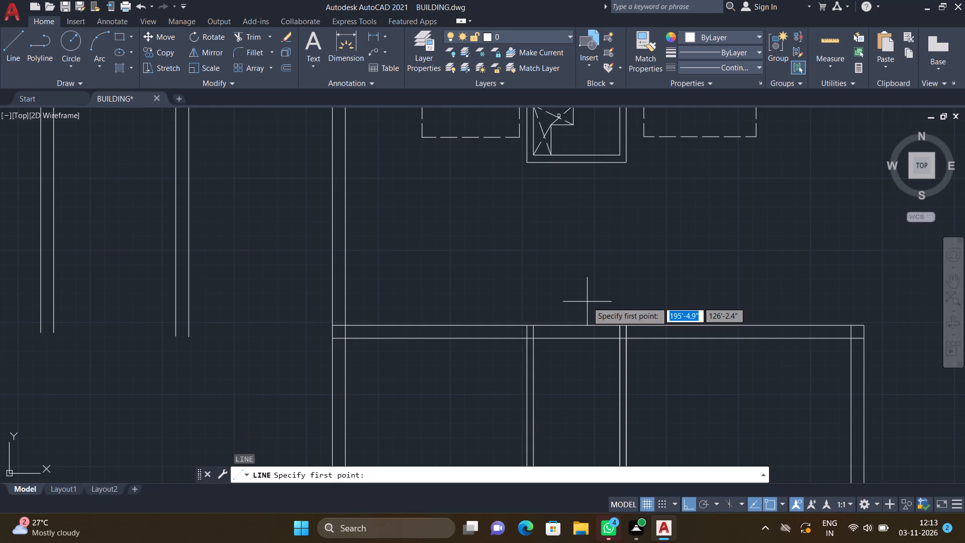
scroll(523, 322, "up", 3)
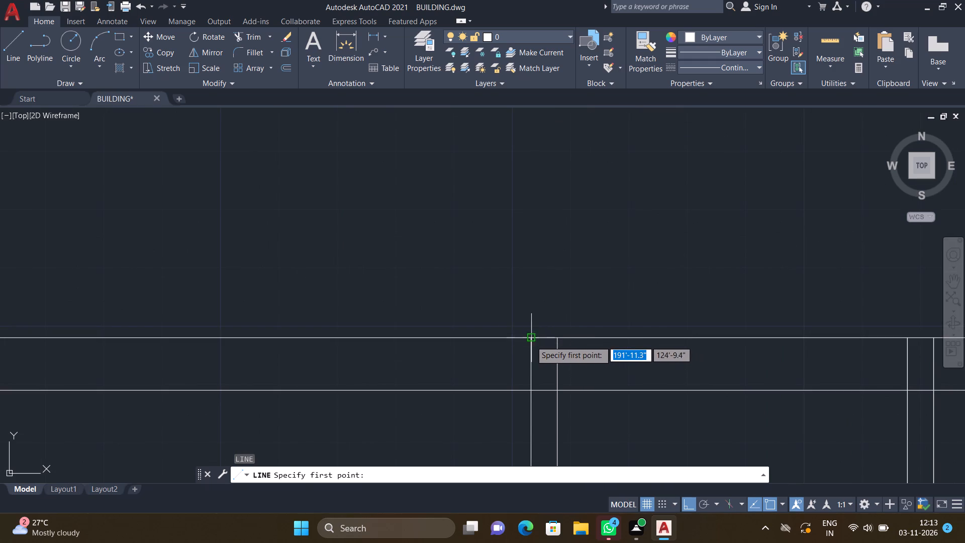
left_click(529, 337)
scroll(536, 236, "down", 2)
scroll(539, 215, "up", 1)
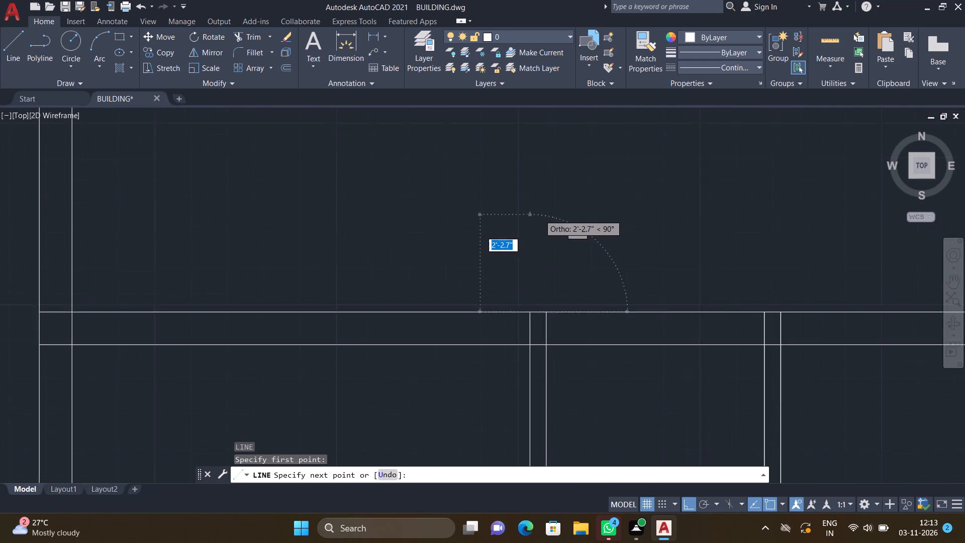
scroll(539, 215, "up", 1)
scroll(537, 195, "down", 3)
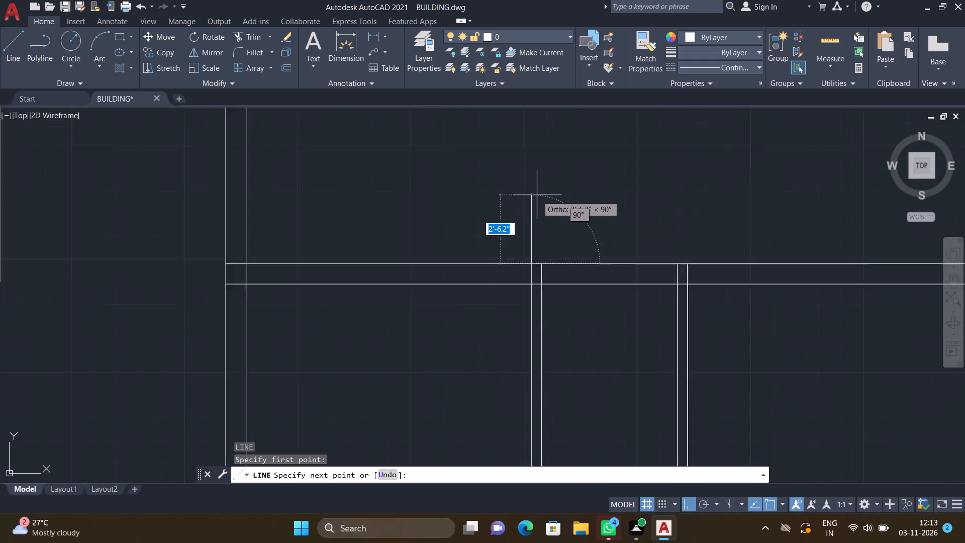
scroll(537, 190, "up", 2)
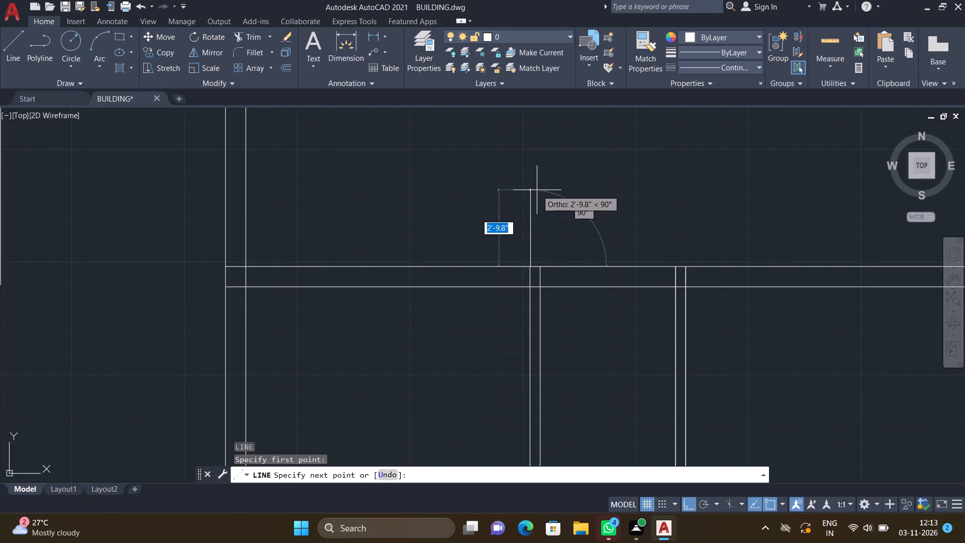
scroll(532, 179, "up", 2)
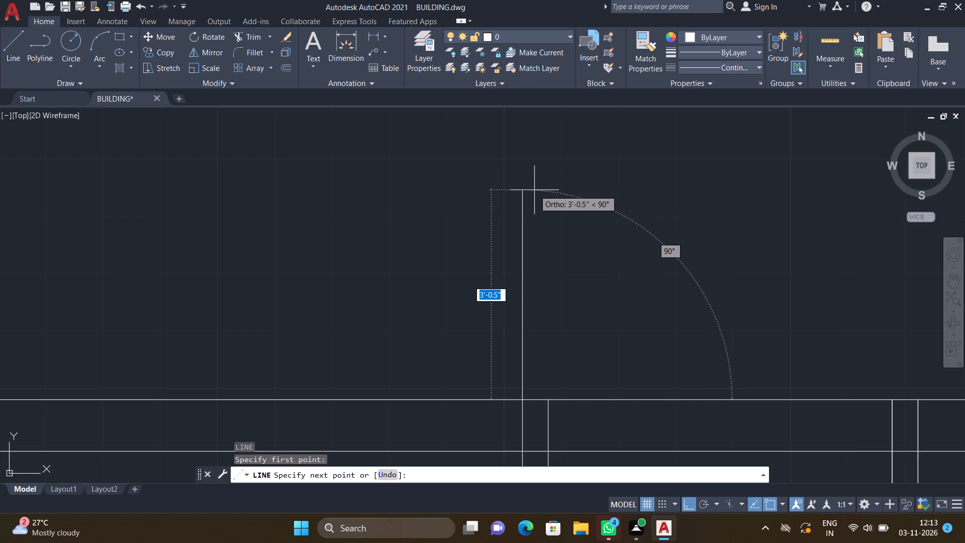
left_click_drag(534, 190, 539, 191)
scroll(752, 206, "down", 4)
scroll(820, 219, "up", 2)
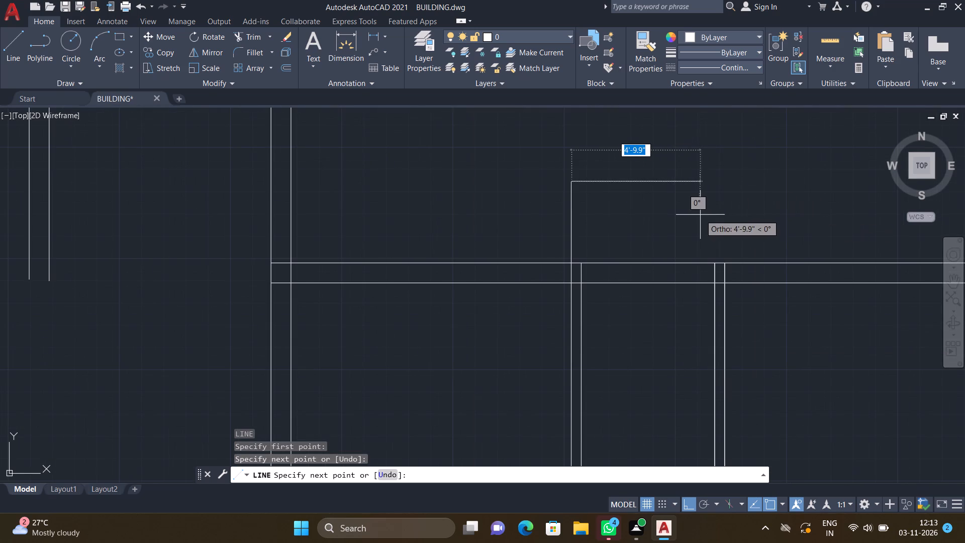
scroll(732, 210, "up", 3)
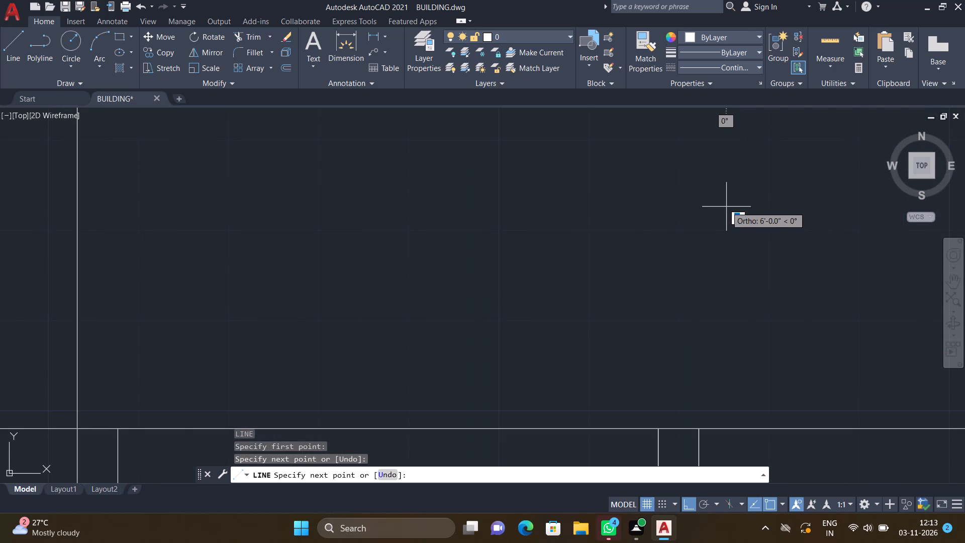
scroll(726, 207, "down", 3)
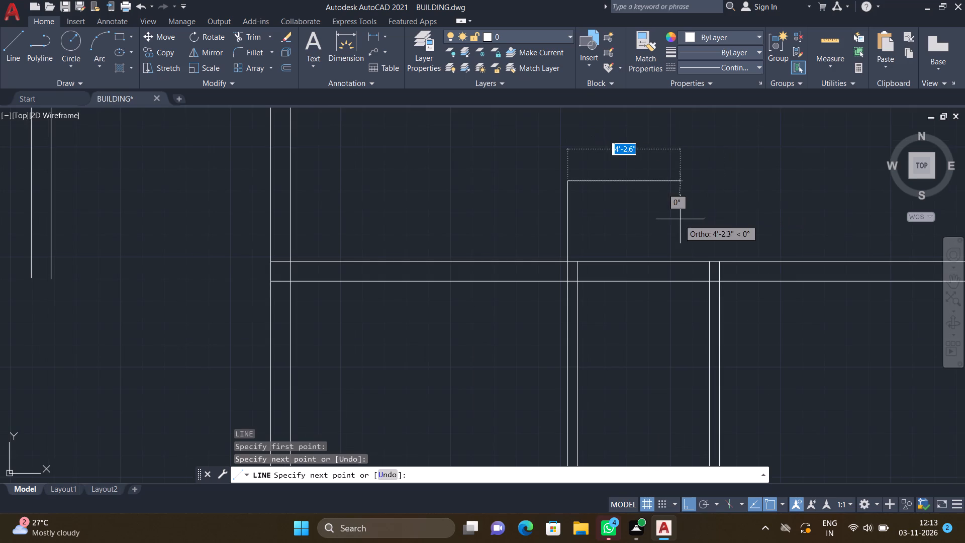
scroll(710, 198, "up", 1)
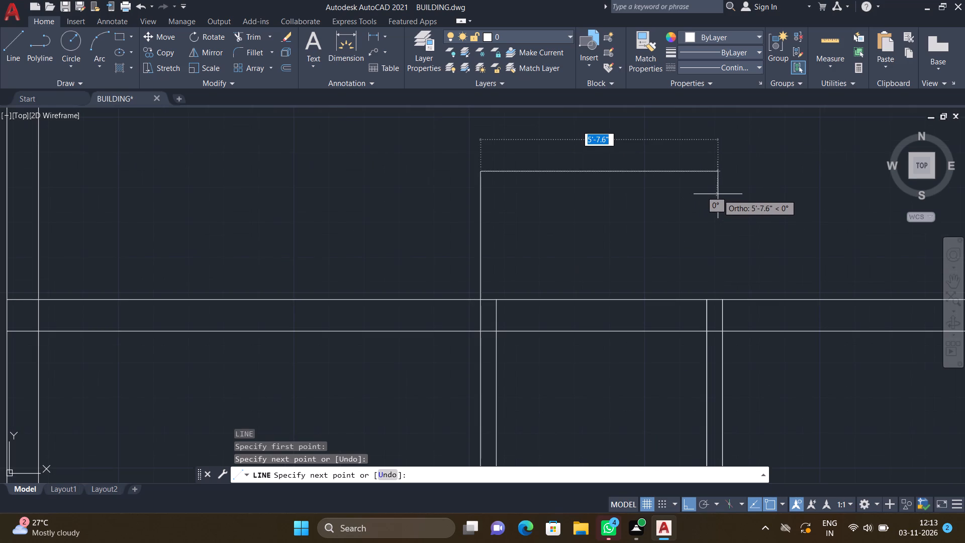
scroll(736, 188, "up", 2)
scroll(710, 194, "down", 1)
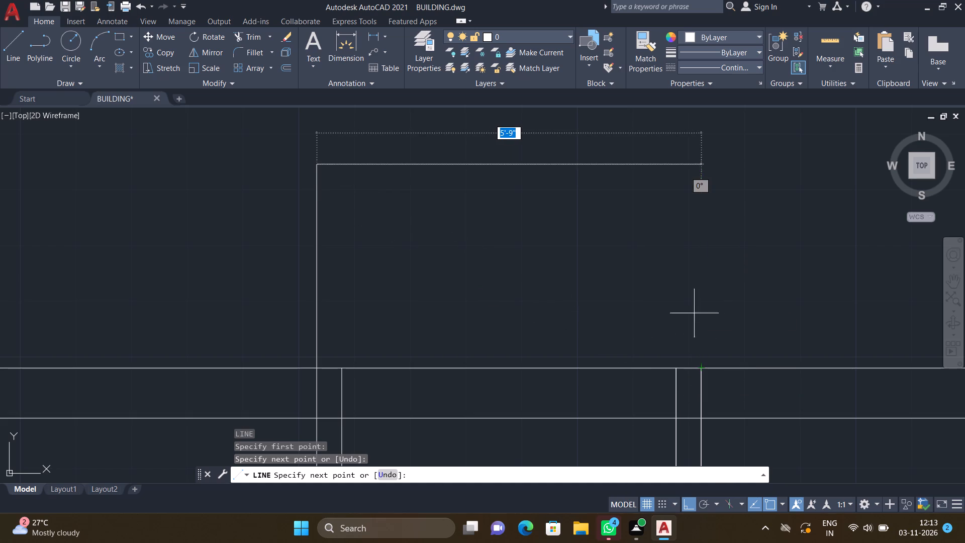
left_click(701, 165)
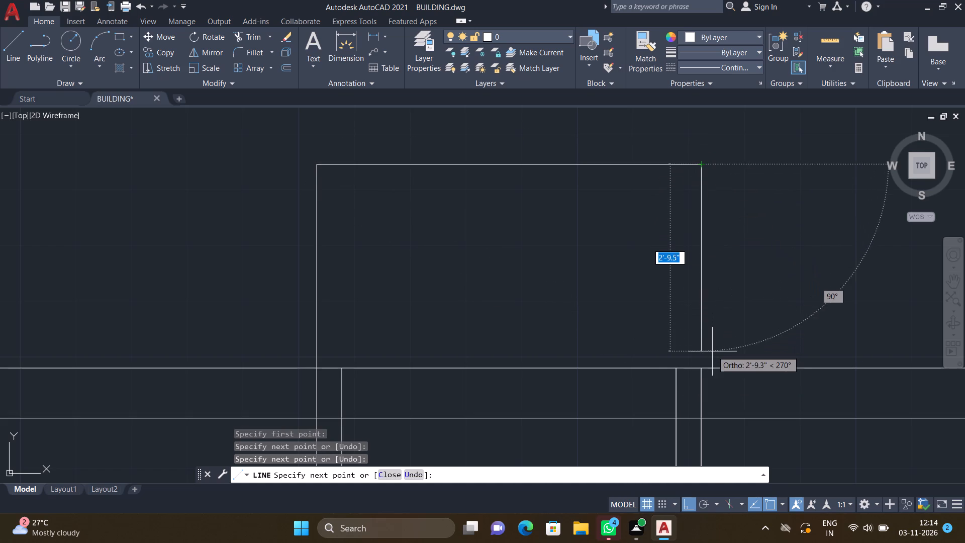
scroll(701, 360, "up", 1)
left_click(700, 374)
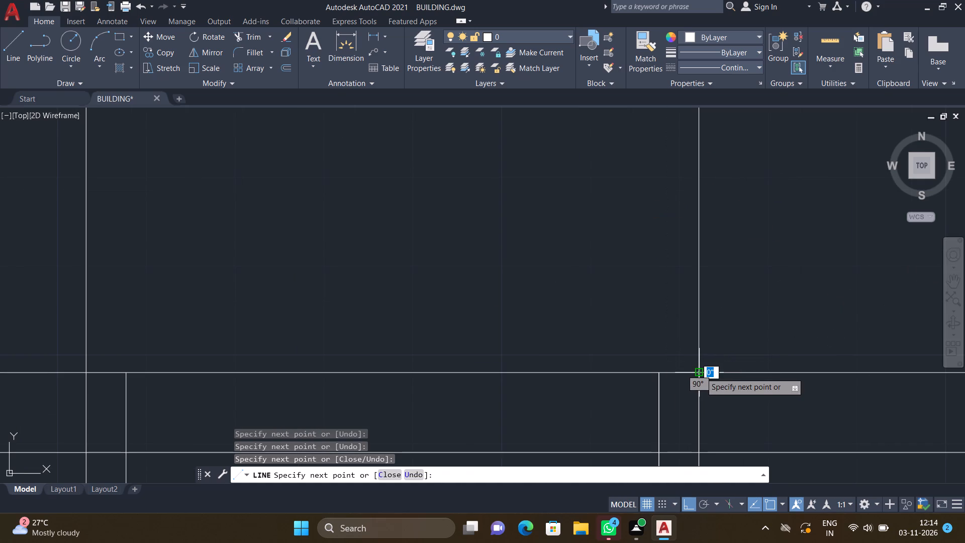
key("Return")
Draw the projection's inner outline from the west partition's inner face: about 2'-8" north, 5' east, and back south to the north wall.
scroll(691, 374, "down", 4)
scroll(572, 353, "up", 2)
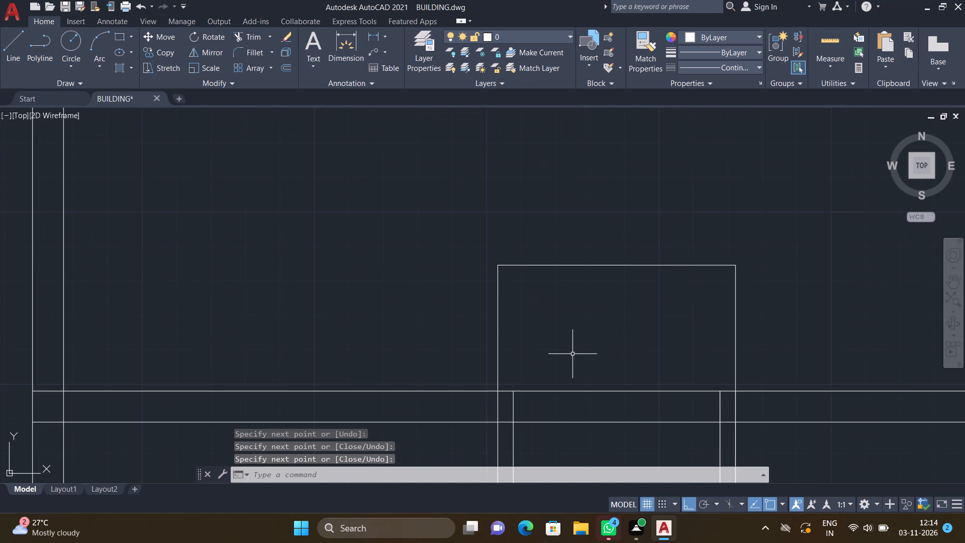
key("l")
key("Return")
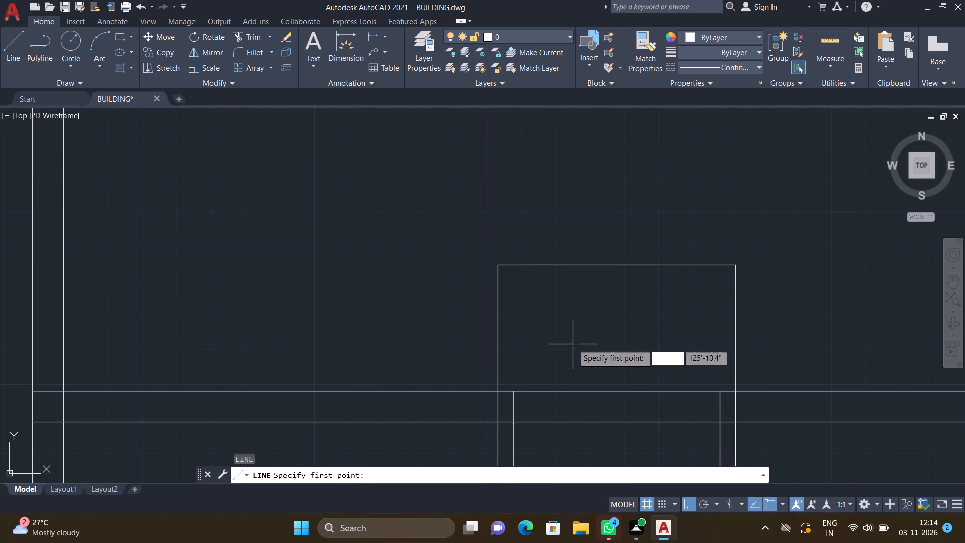
scroll(516, 400, "up", 3)
left_click(497, 370)
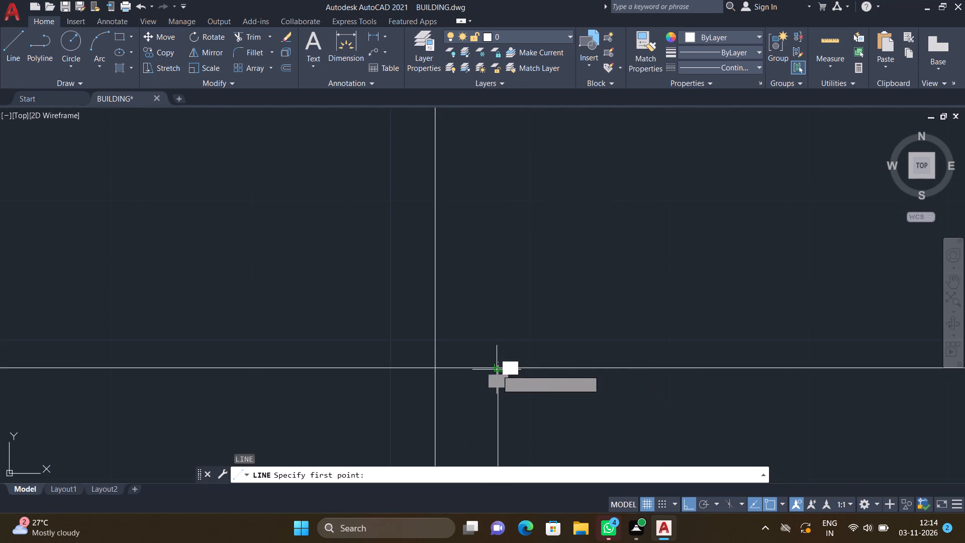
scroll(493, 302, "down", 3)
scroll(496, 203, "up", 1)
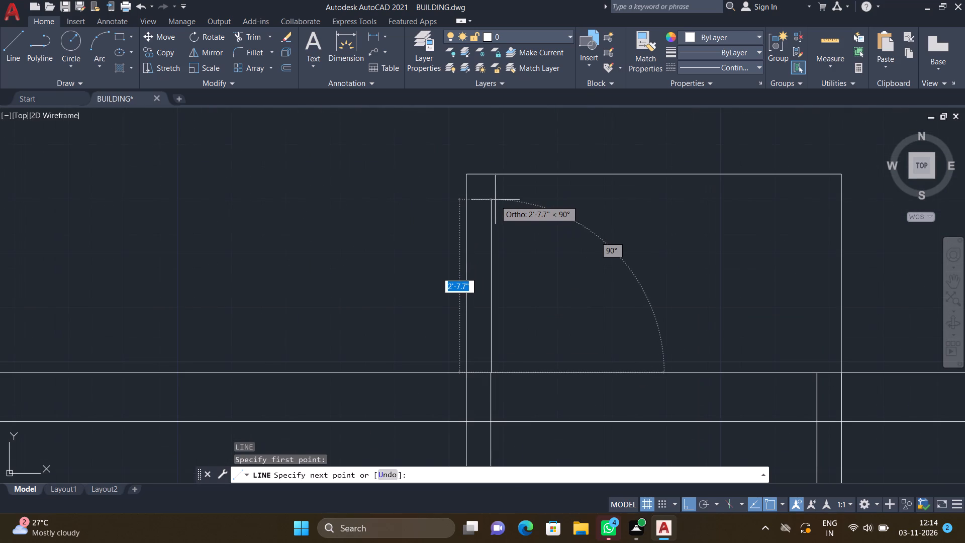
scroll(495, 197, "up", 2)
left_click_drag(486, 196, 501, 201)
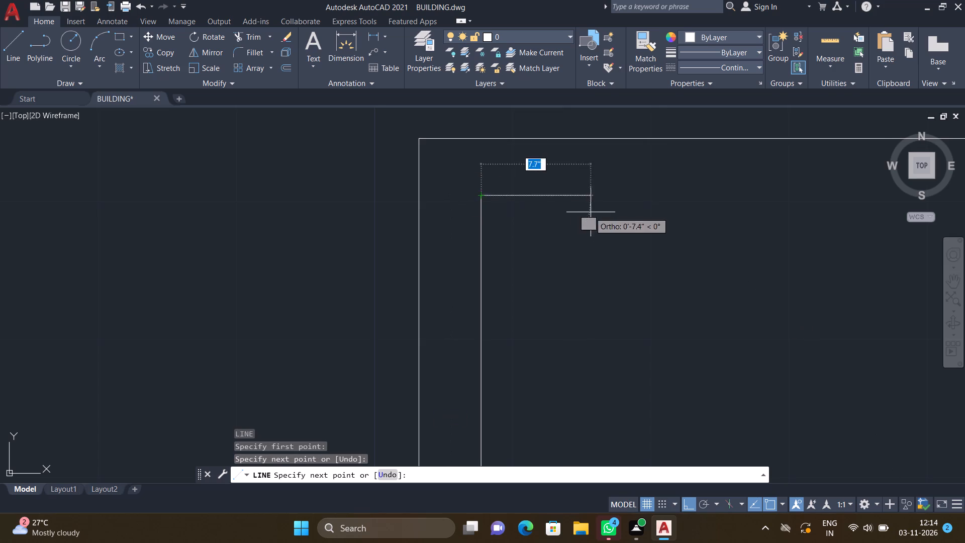
scroll(594, 209, "down", 3)
scroll(740, 218, "up", 2)
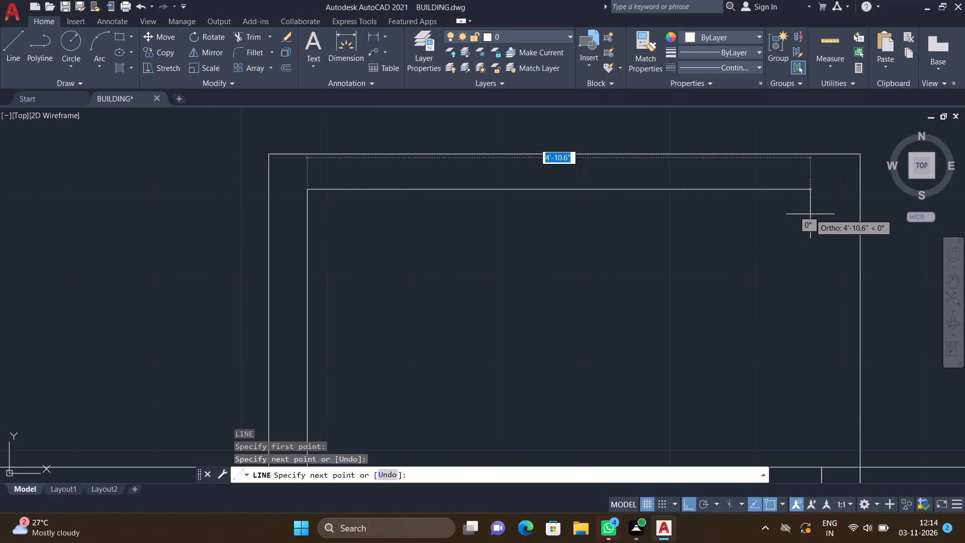
scroll(810, 215, "down", 1)
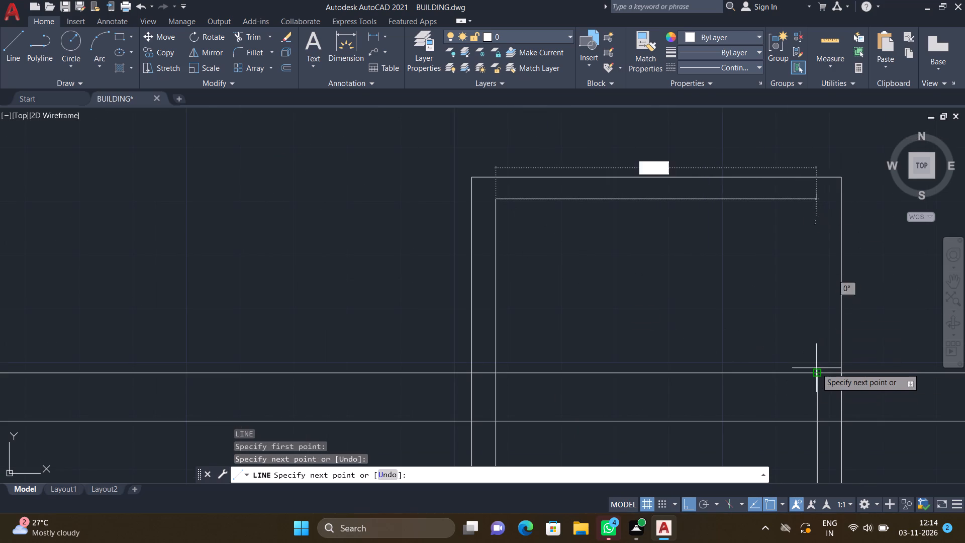
left_click(816, 200)
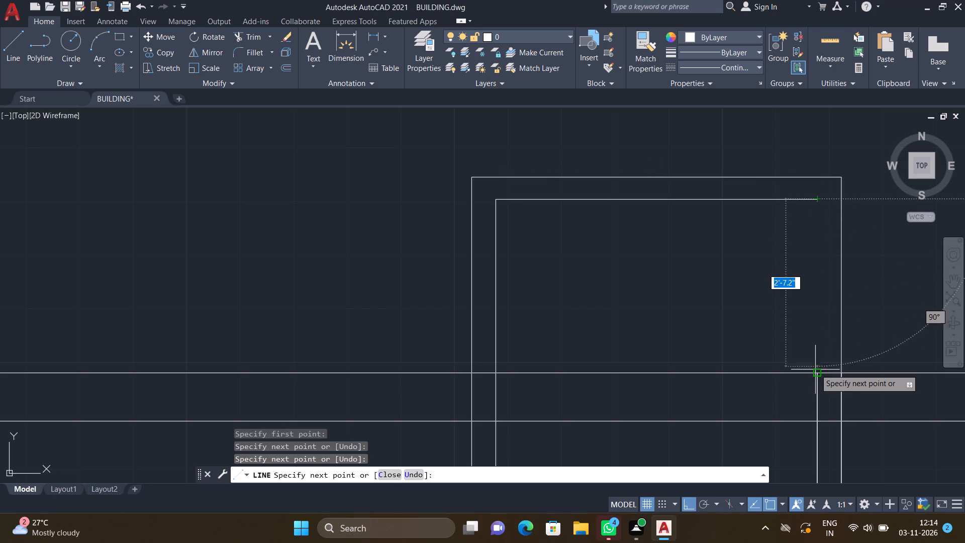
left_click(818, 376)
key("Return")
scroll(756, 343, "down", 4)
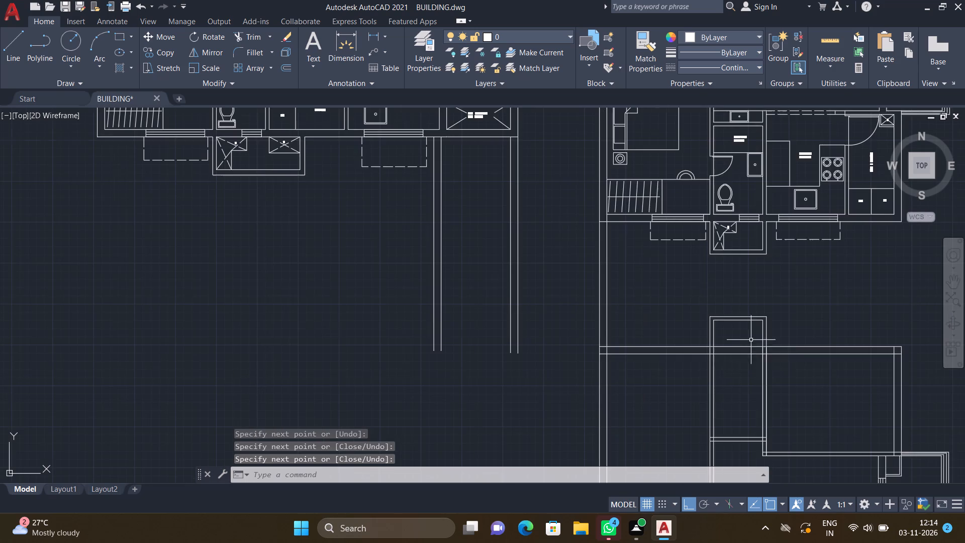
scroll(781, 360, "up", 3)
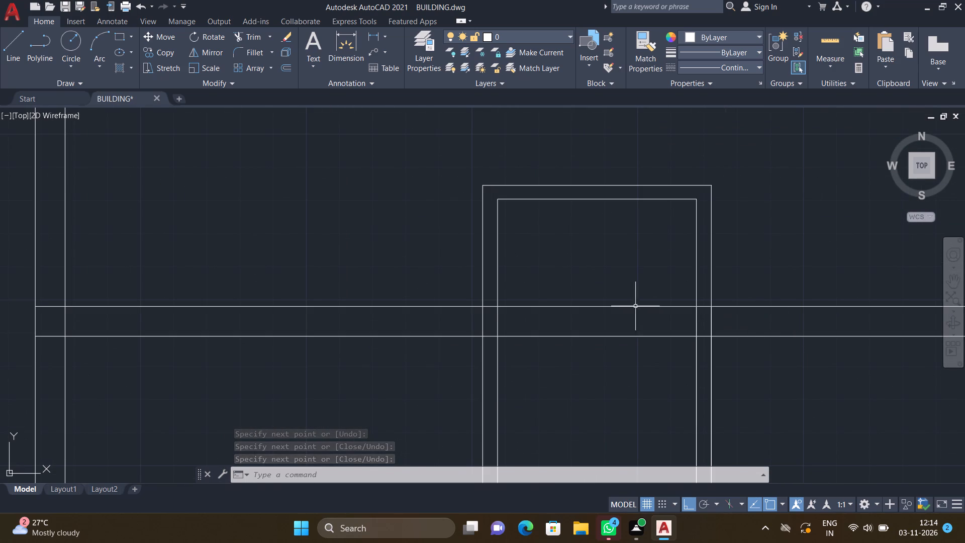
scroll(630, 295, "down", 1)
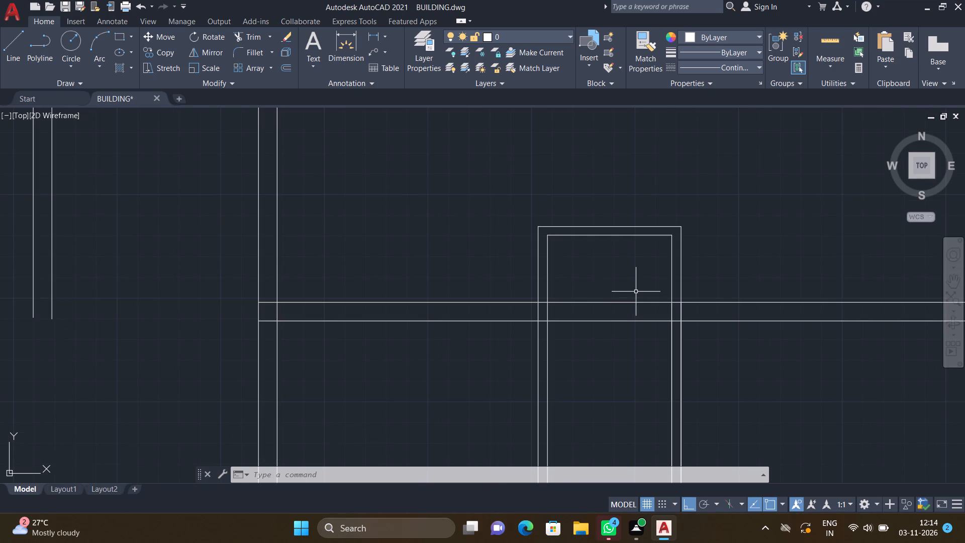
Draw a projection outline on the new apartment's south wall from the narrow room's west partition: about 3'-2" south, 5'-4.5" east, and north to the wall.
scroll(638, 327, "up", 2)
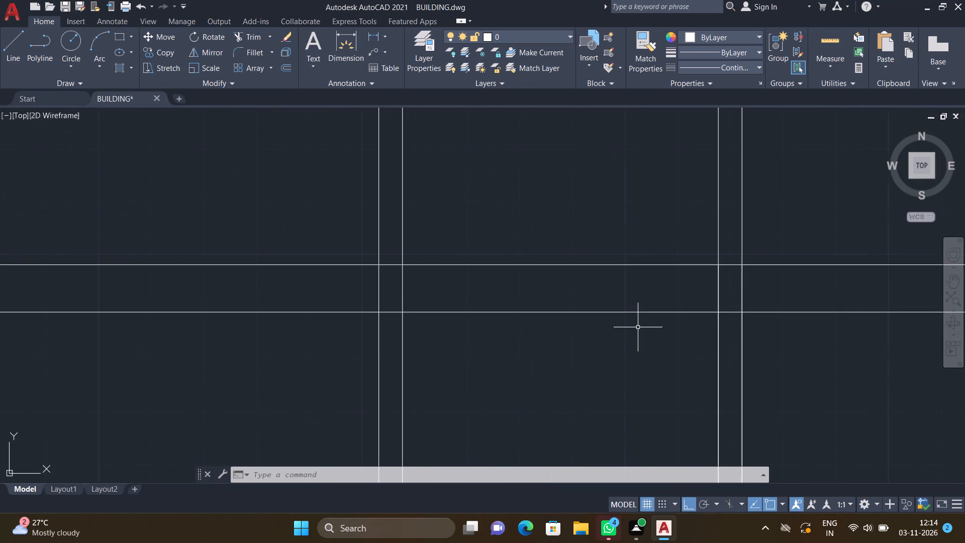
scroll(638, 327, "down", 2)
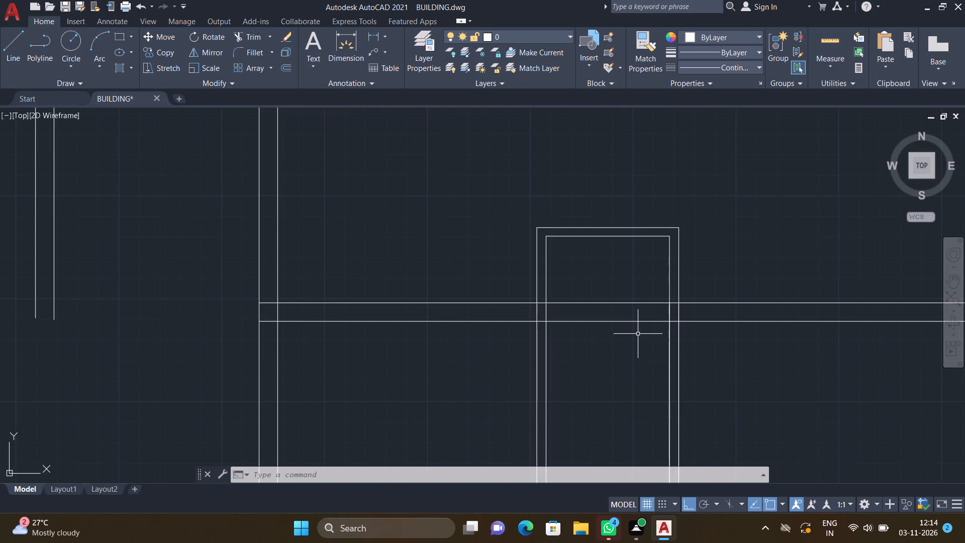
scroll(646, 340, "down", 4)
middle_click_drag(641, 414, 633, 387)
scroll(625, 363, "down", 2)
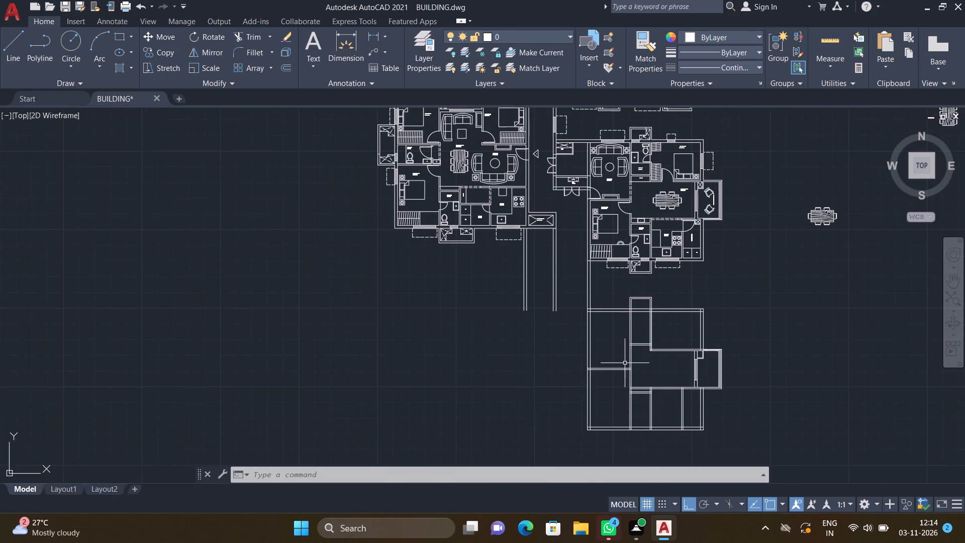
scroll(641, 414, "up", 3)
key("l")
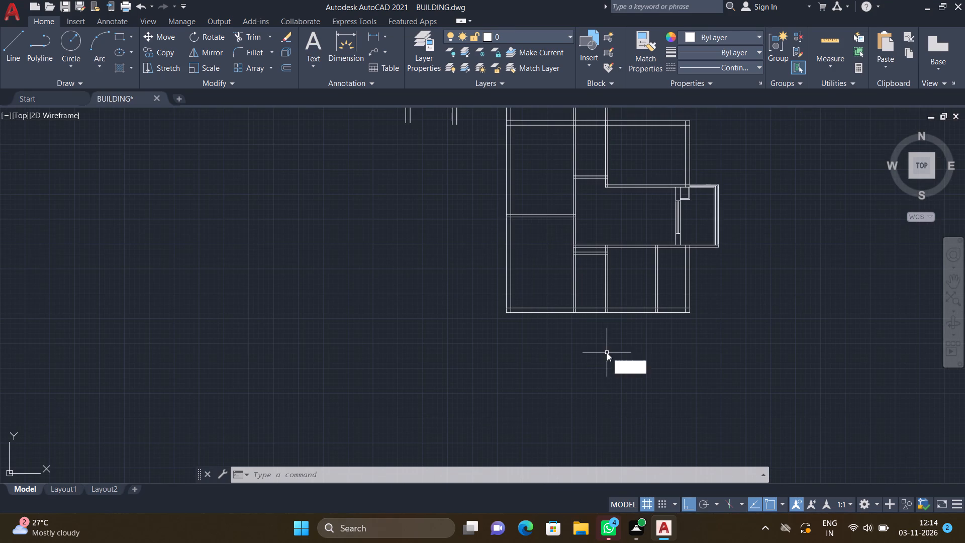
key("Return")
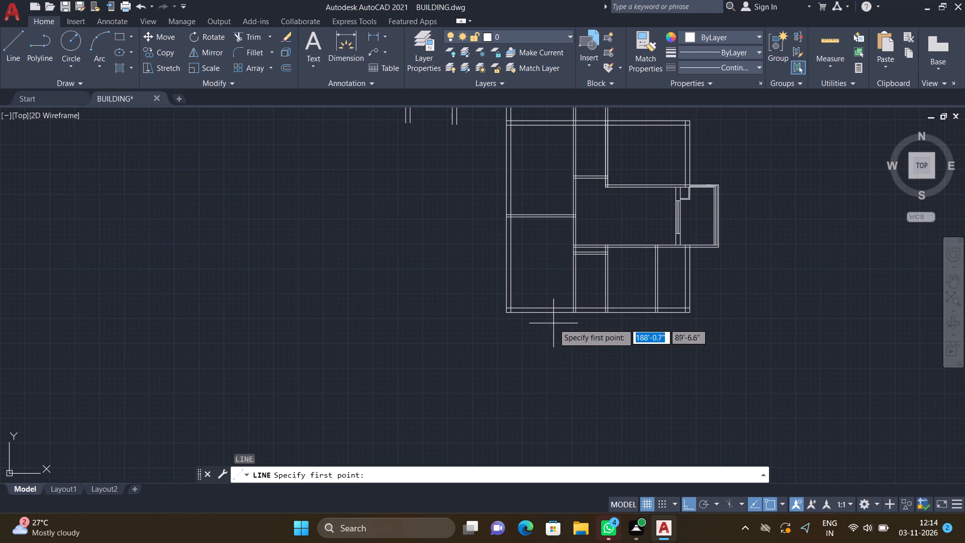
scroll(562, 317, "up", 2)
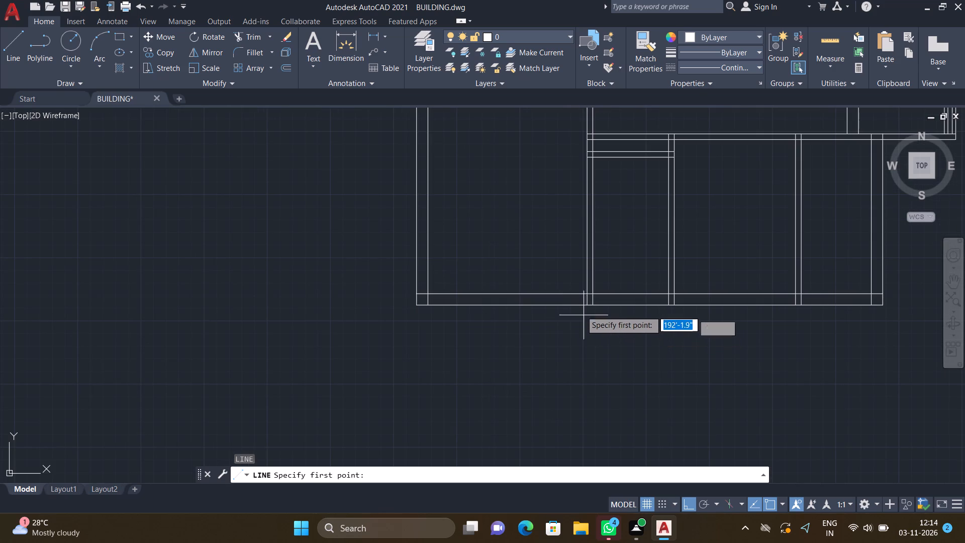
scroll(589, 333, "up", 2)
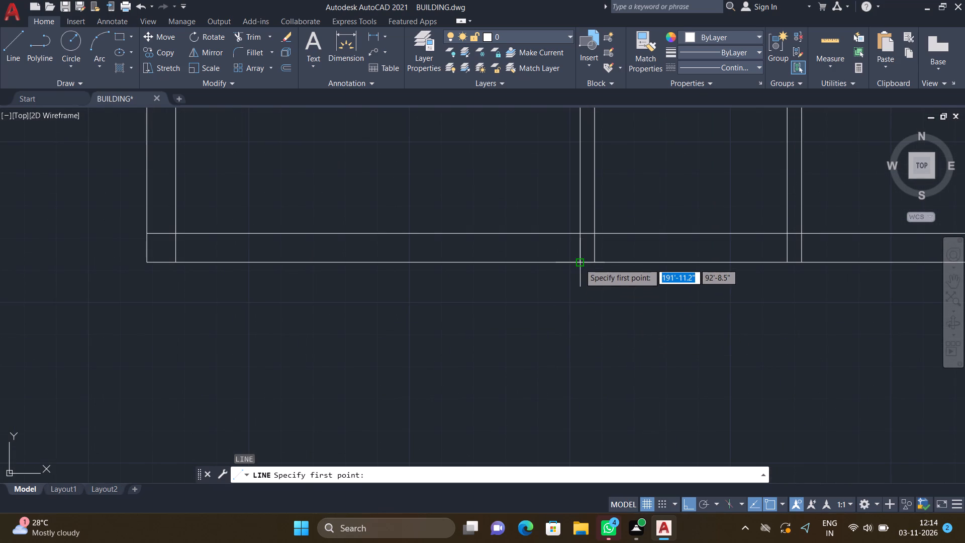
left_click_drag(580, 263, 581, 269)
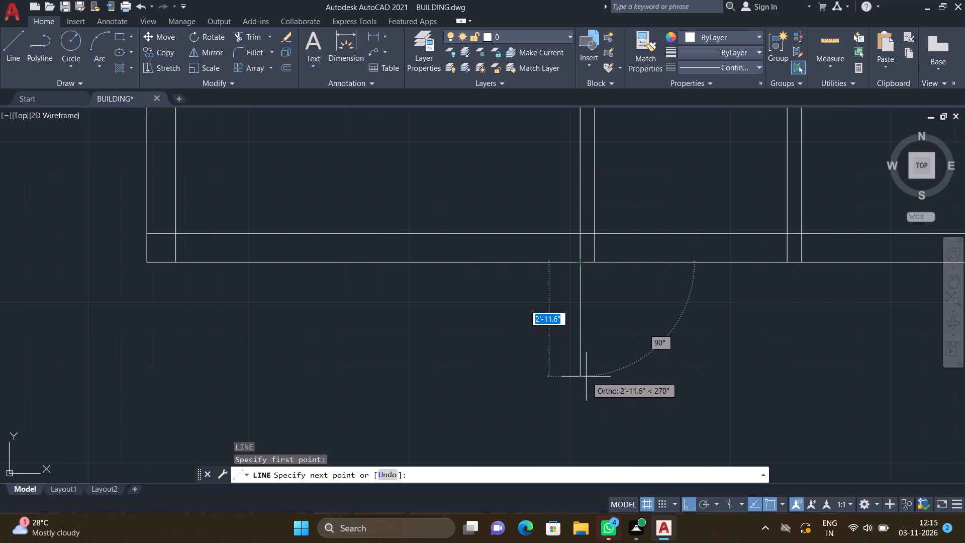
left_click(581, 386)
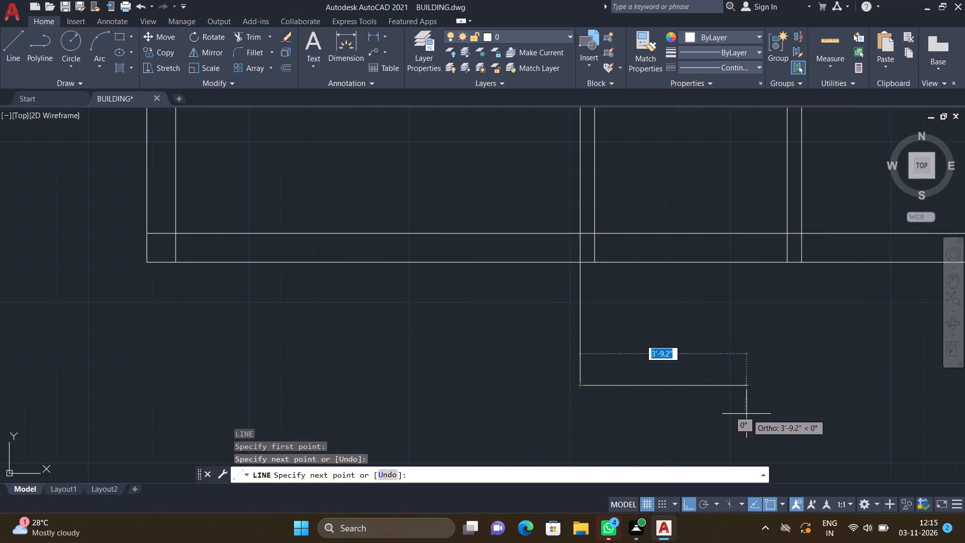
scroll(760, 411, "down", 1)
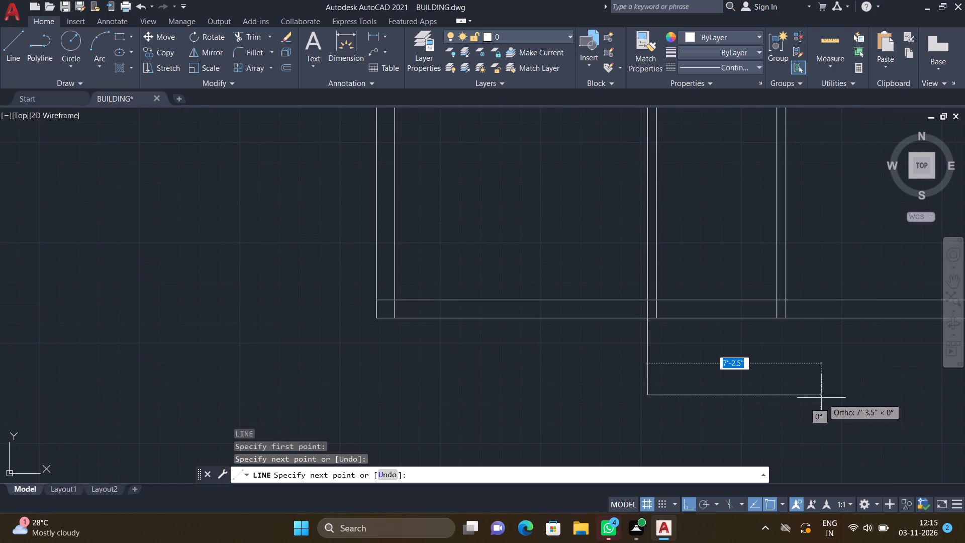
scroll(808, 397, "up", 2)
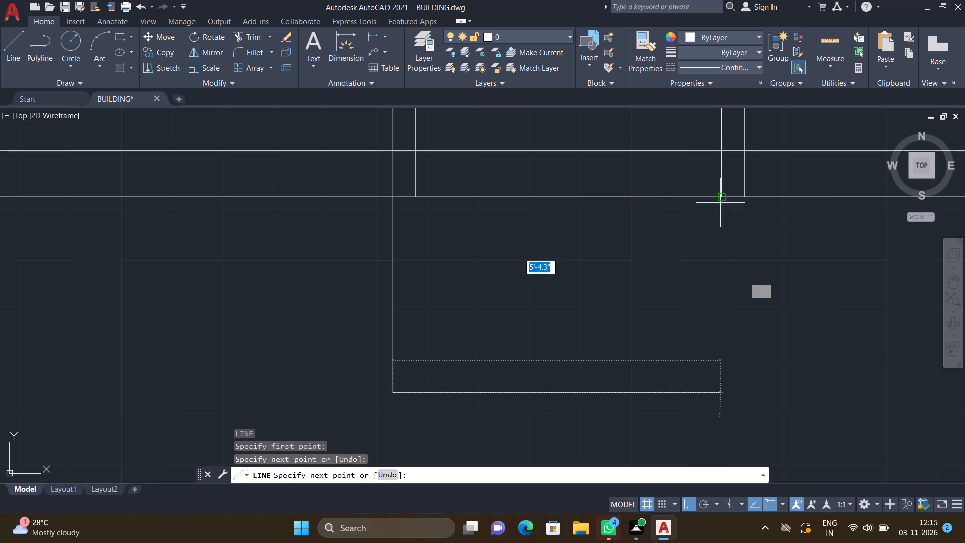
left_click(721, 393)
scroll(706, 198, "up", 1)
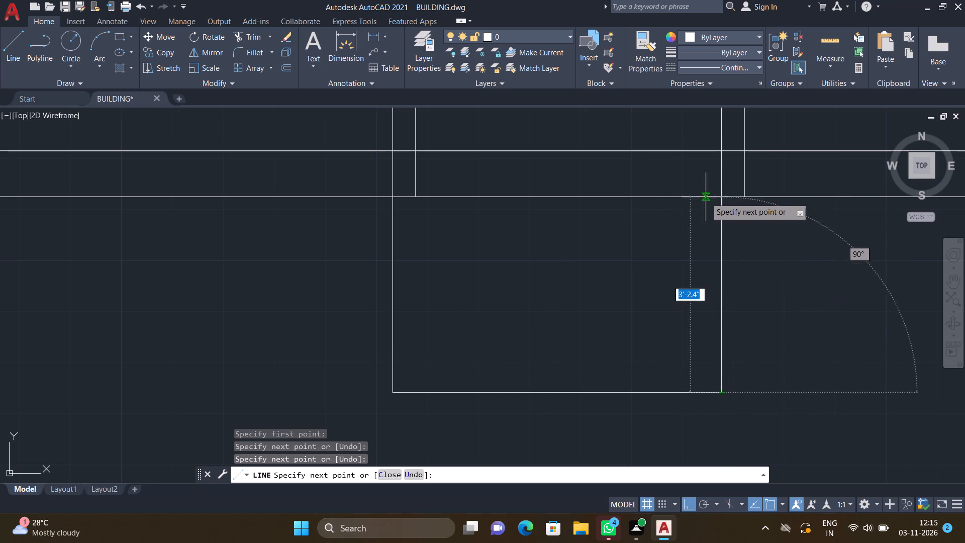
scroll(706, 198, "up", 1)
left_click(738, 195)
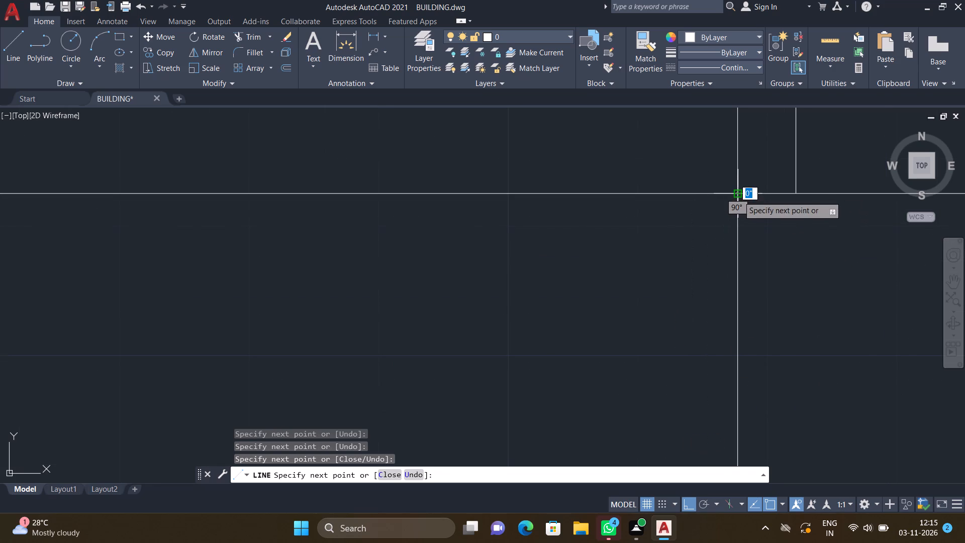
key("Return")
Draw the south projection's inner outline from the west partition's inner face: about 2'-9" south, then 5'-4.5" east to align with the east partition's outer face.
scroll(768, 223, "down", 3)
key("l")
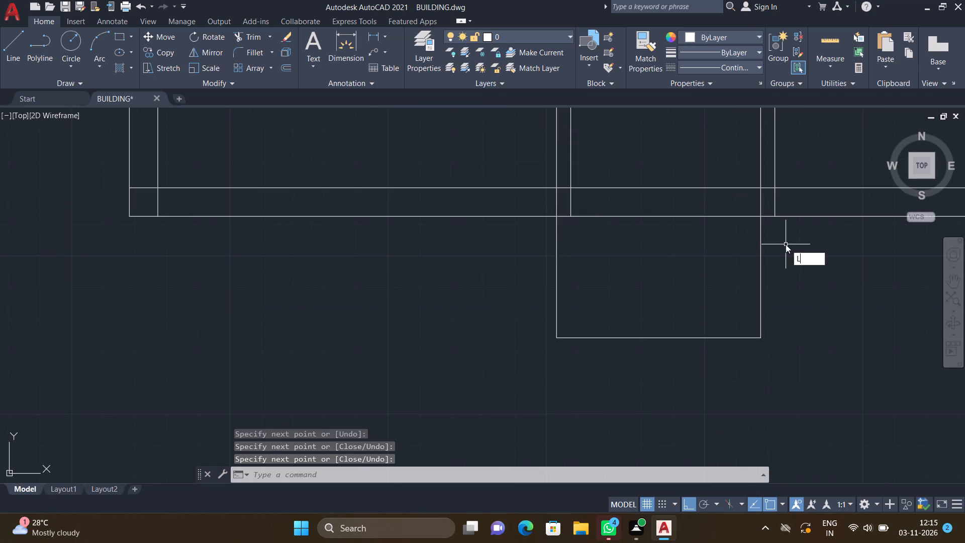
key("Return")
scroll(584, 219, "up", 2)
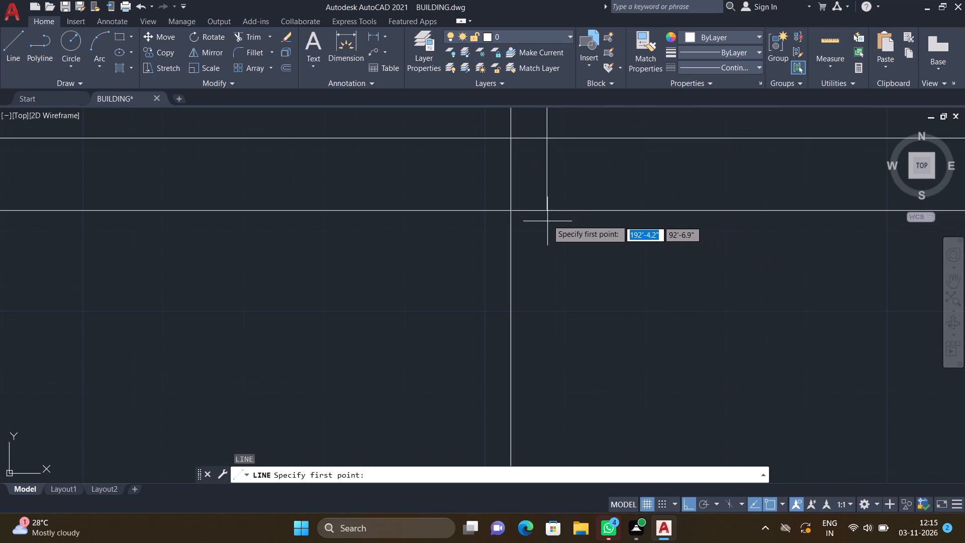
left_click(545, 212)
scroll(565, 298, "down", 2)
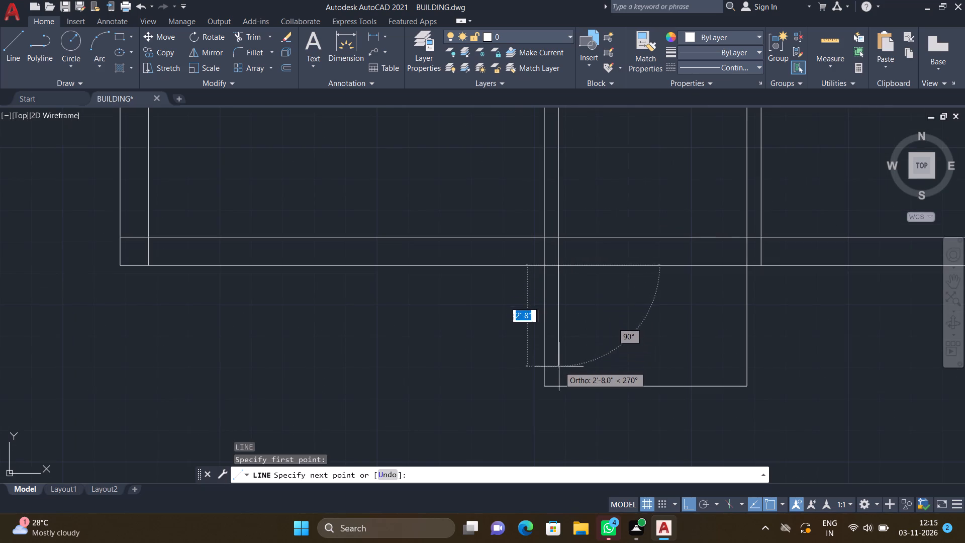
scroll(559, 368, "up", 1)
left_click(555, 372)
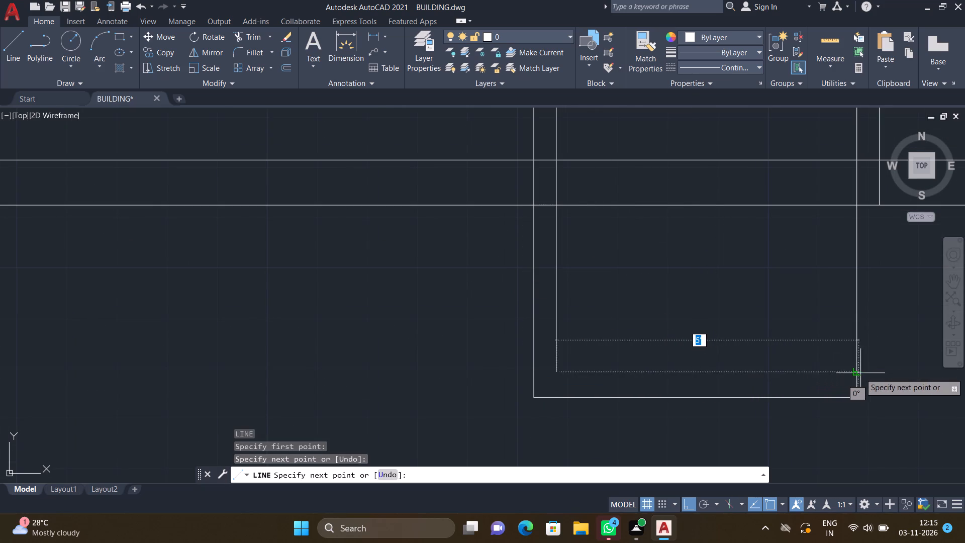
scroll(873, 375, "up", 2)
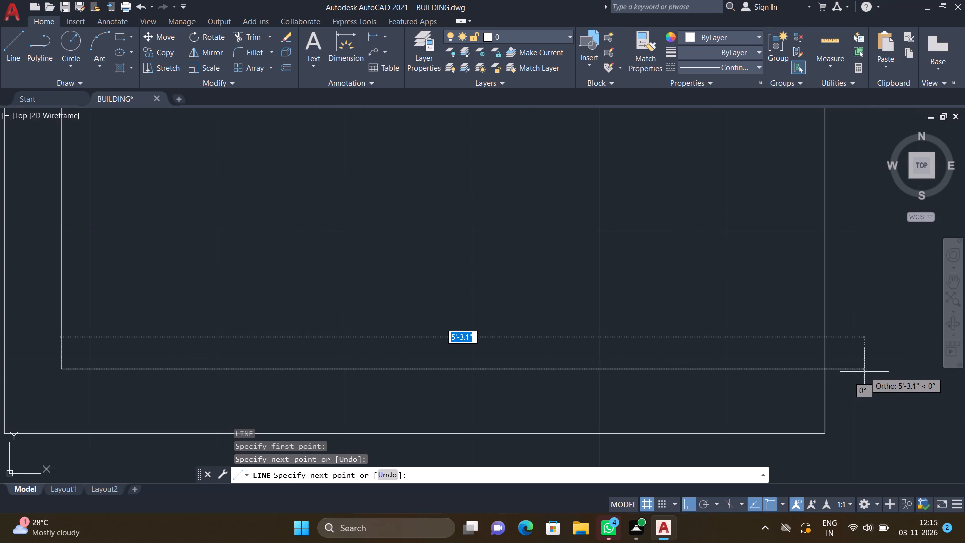
scroll(848, 249, "down", 2)
scroll(862, 130, "up", 1)
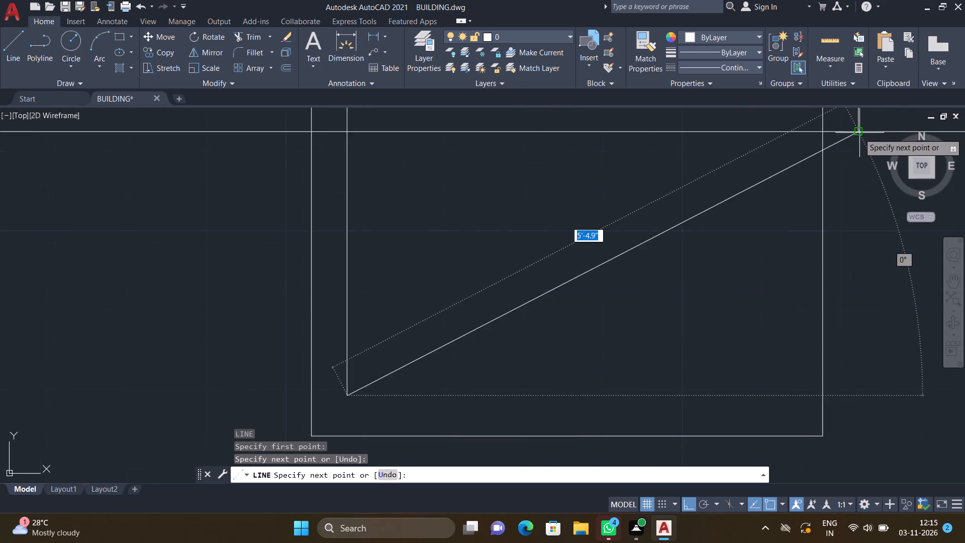
scroll(859, 133, "up", 1)
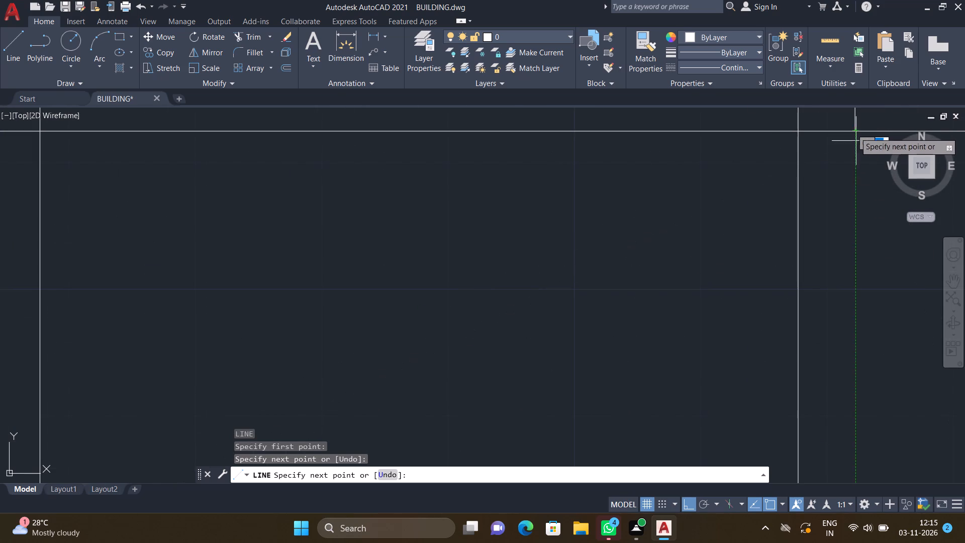
scroll(854, 342, "down", 4)
scroll(861, 384, "up", 2)
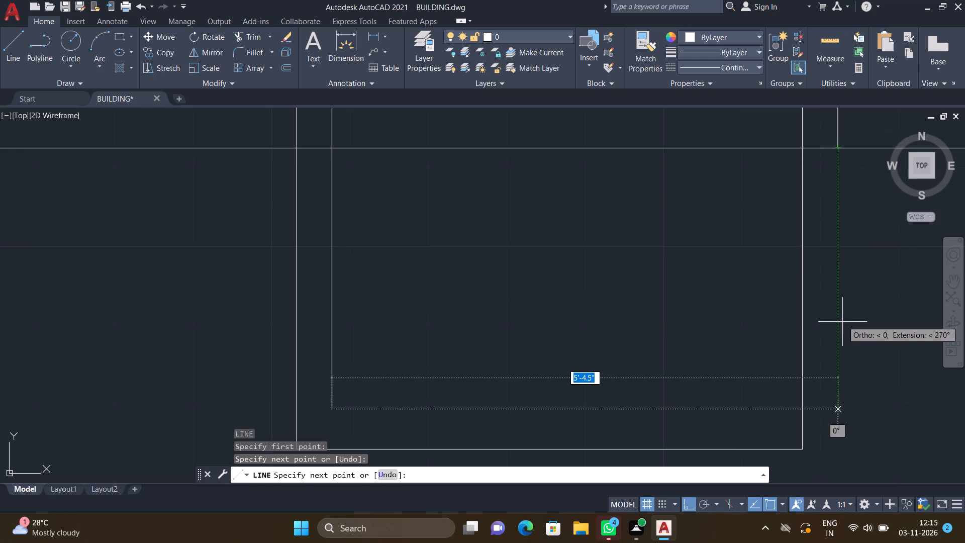
left_click(836, 410)
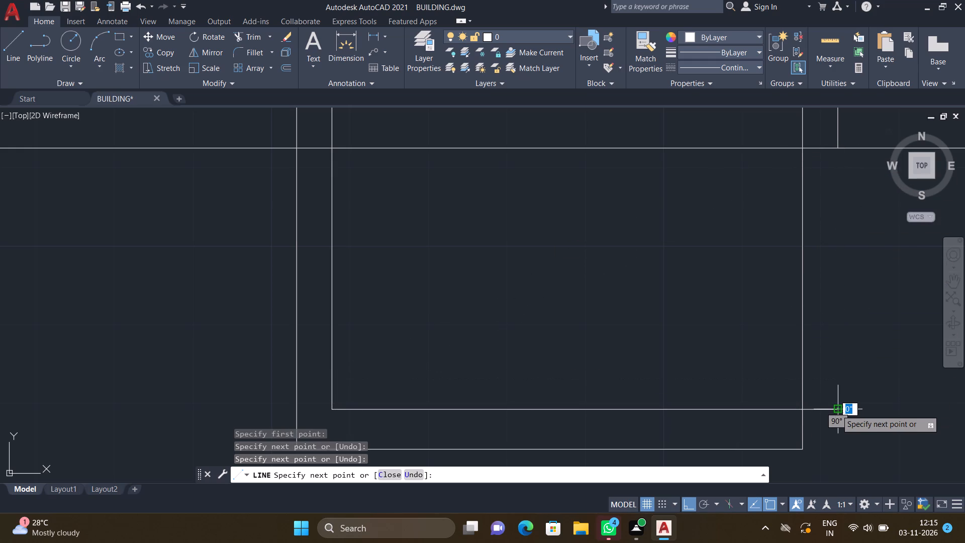
key("Return")
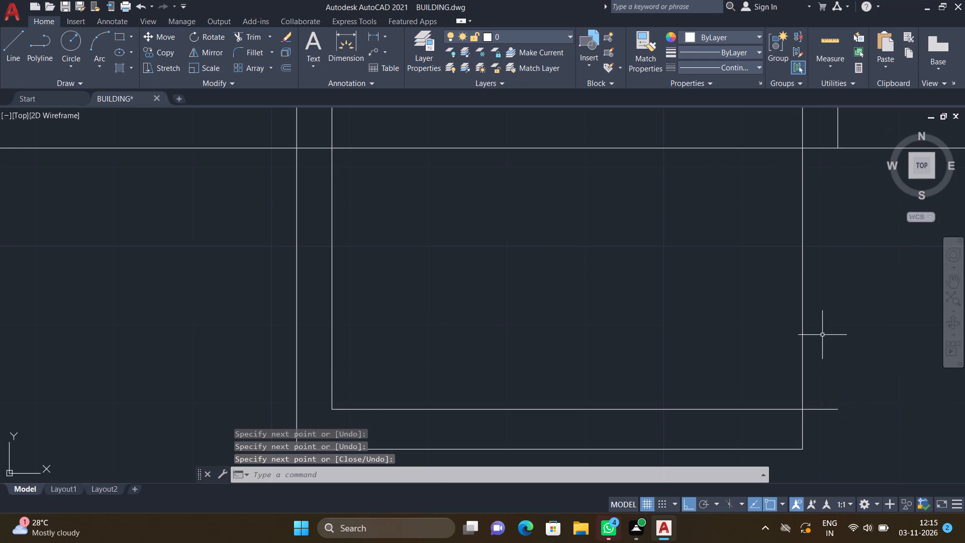
Extend the east partition's outer face line south to the end of the projection's inner bottom line.
key("e")
key("x")
key("Return")
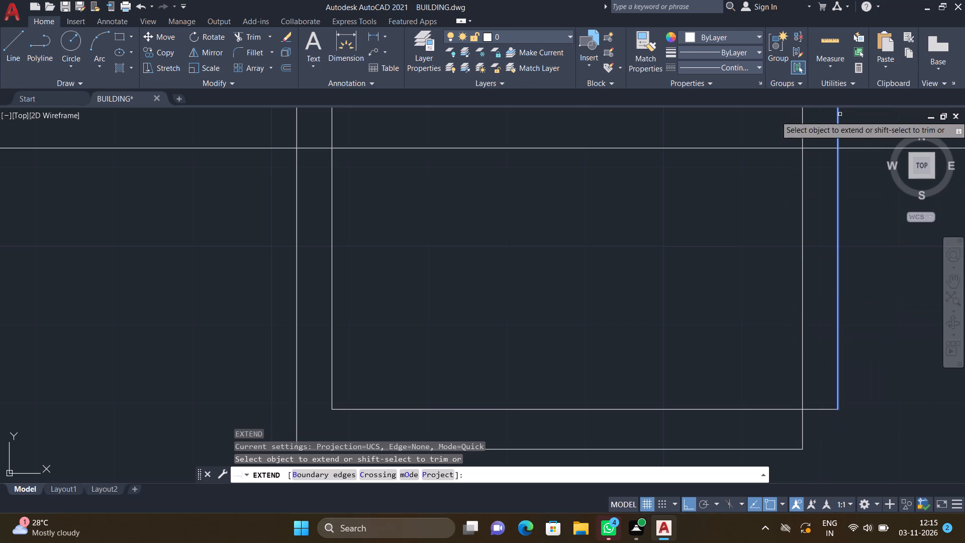
left_click(839, 125)
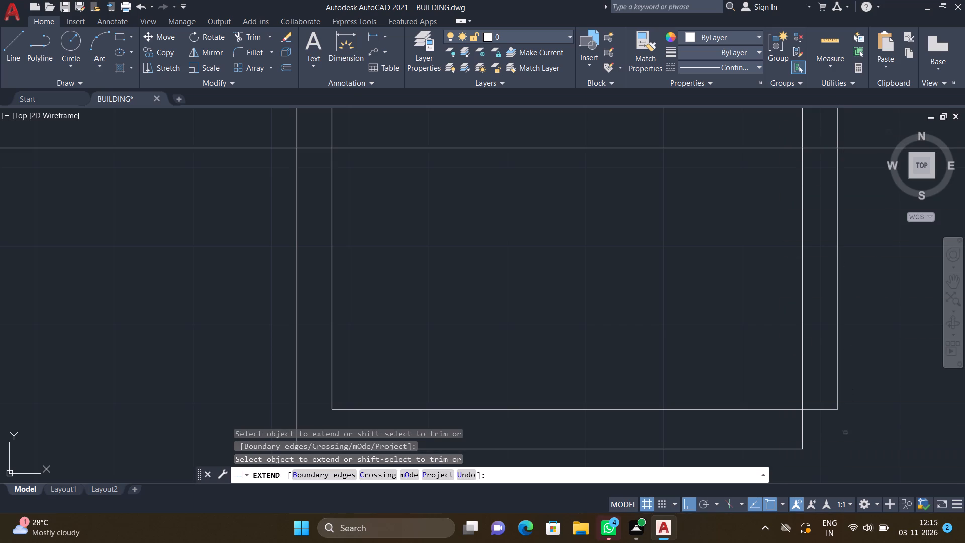
key("Return")
Draw a line about 5" south from the extended partition line's lower end to the level of the projection's outer bottom edge.
scroll(830, 454, "down", 3)
scroll(829, 462, "up", 3)
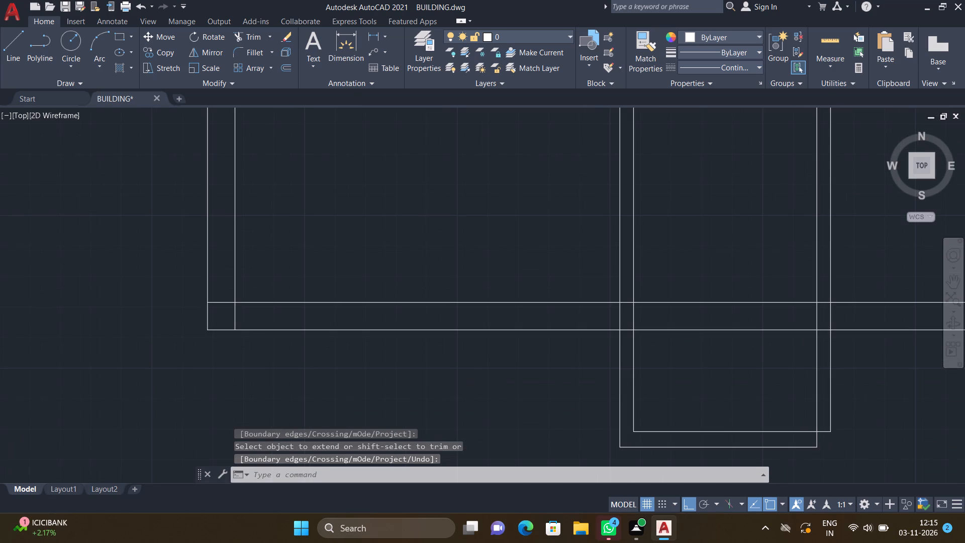
key("l")
key("Return")
scroll(834, 452, "up", 3)
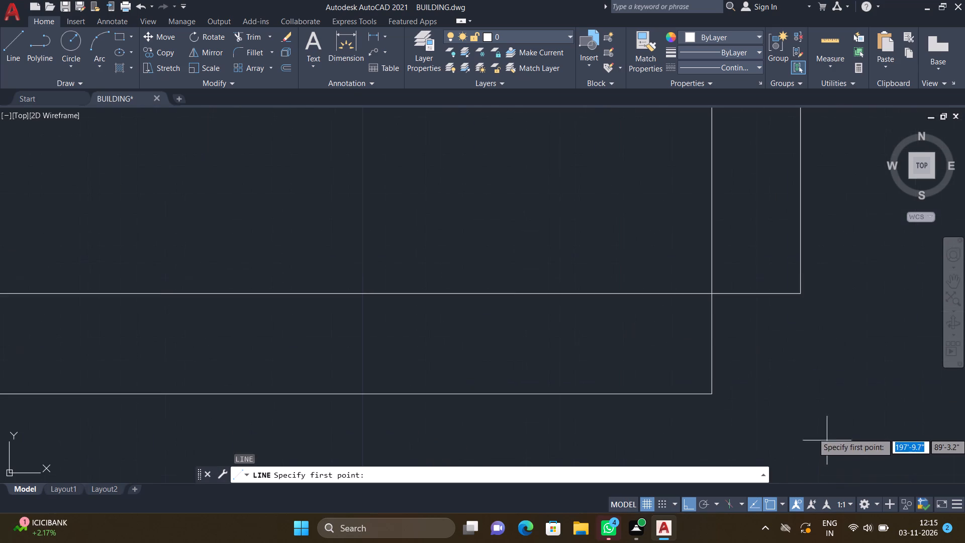
left_click(800, 295)
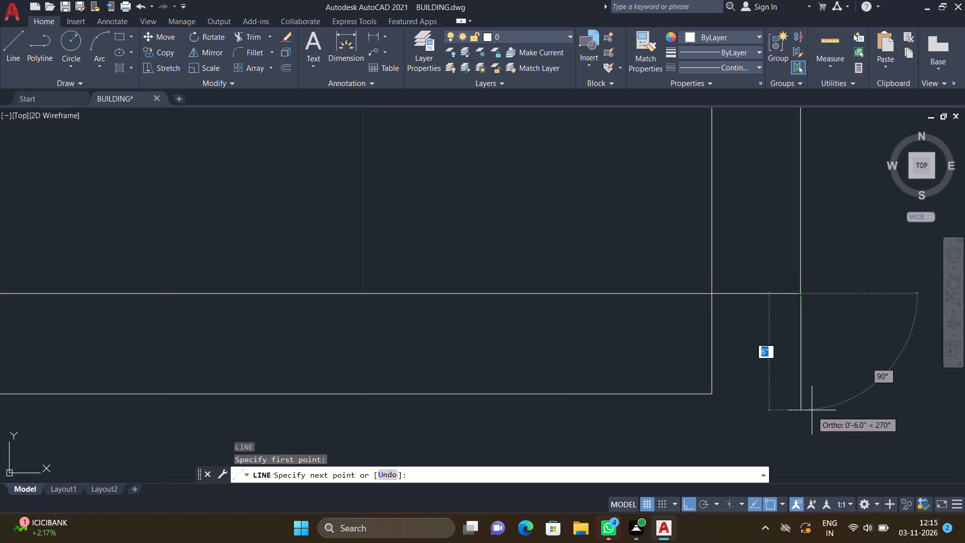
scroll(800, 401, "up", 1)
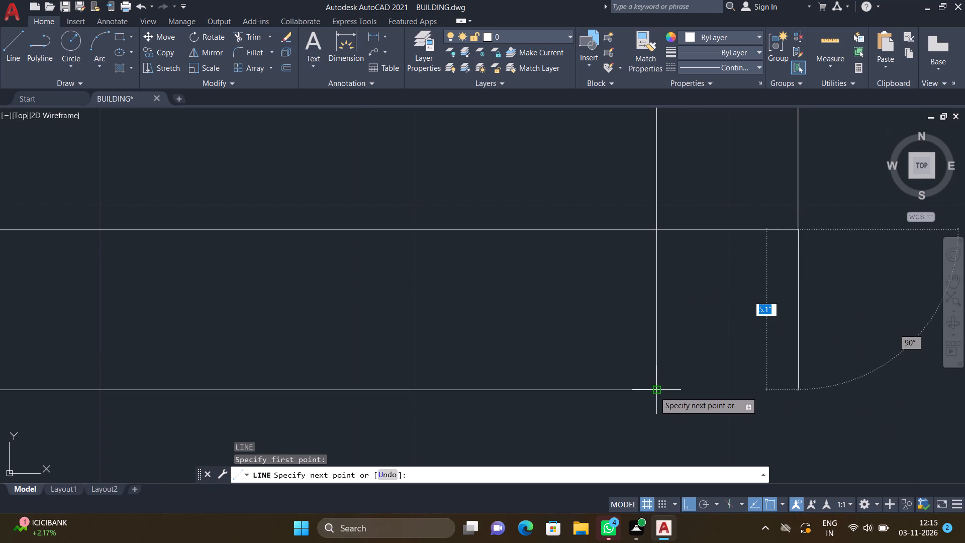
left_click(797, 390)
key("Return")
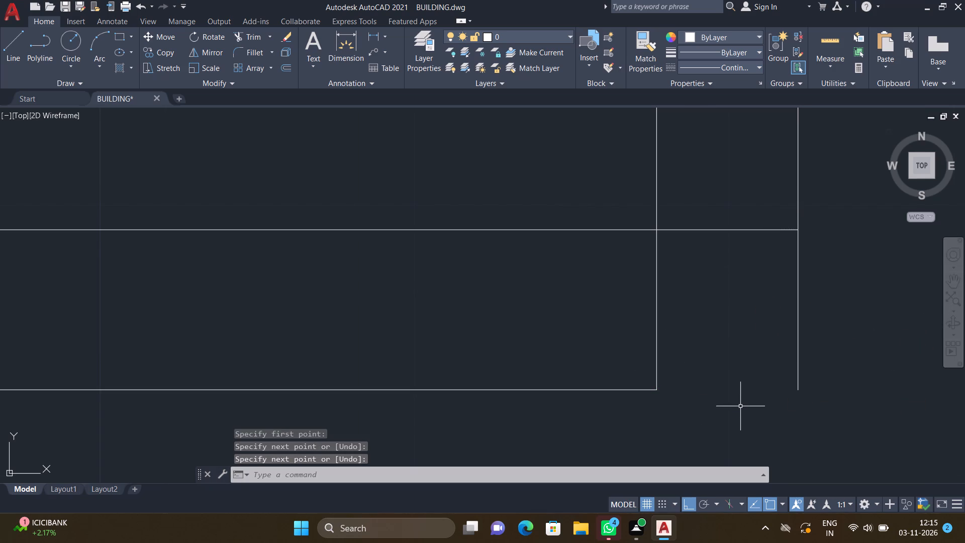
Extend the projection's outer bottom line east to the new short line, closing the outer corner.
key("e")
key("x")
key("Return")
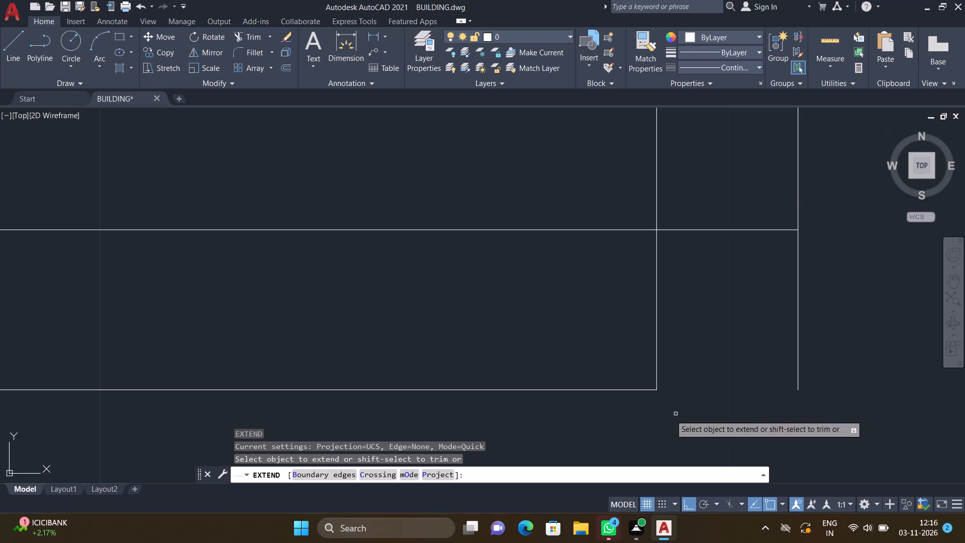
left_click(636, 390)
key("Return")
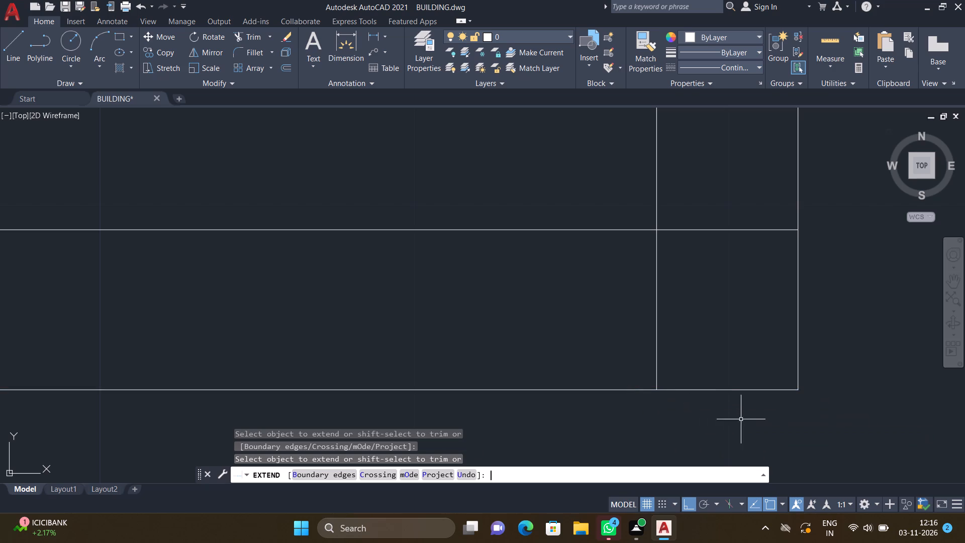
scroll(726, 411, "down", 3)
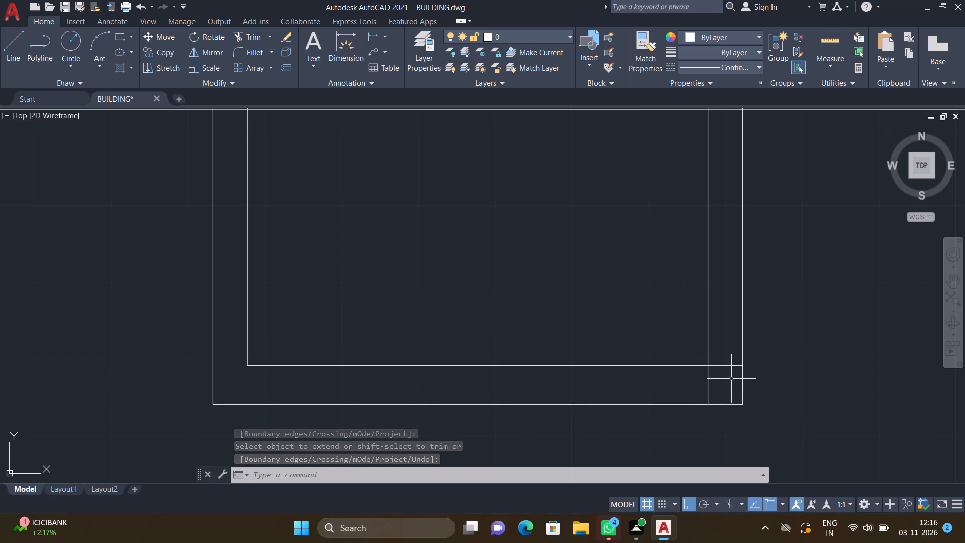
scroll(682, 393, "down", 2)
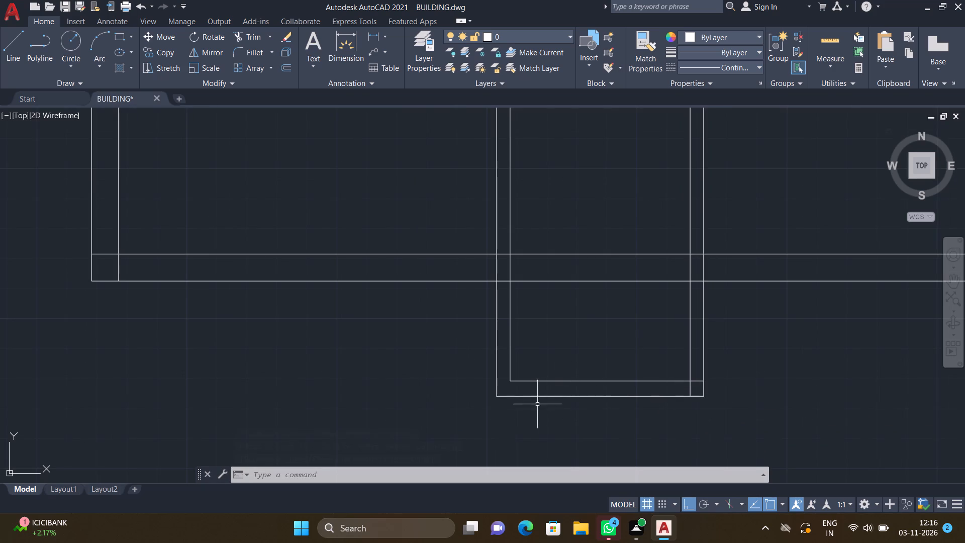
scroll(534, 392, "up", 1)
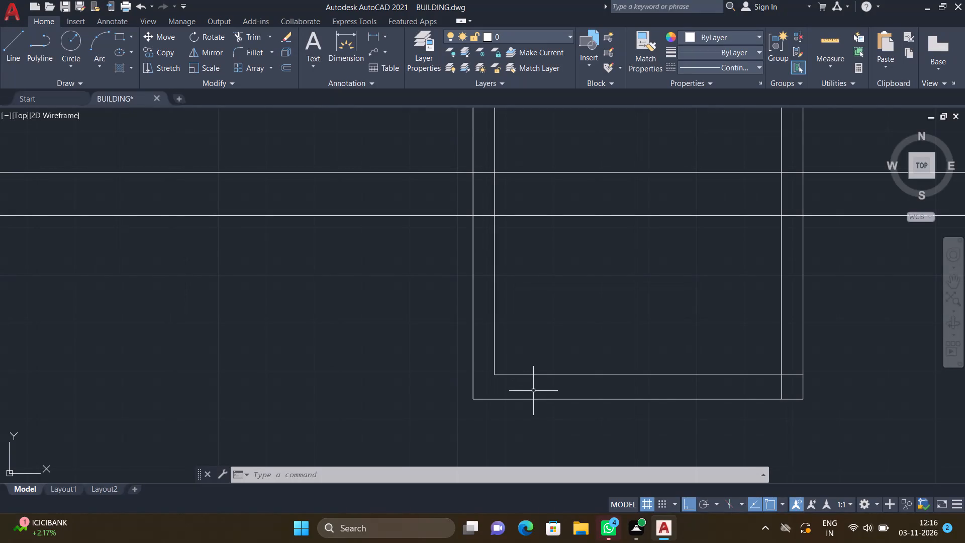
Draw a short vertical line across the north projection's top wall, from its outer line to its inner line, east of centre.
scroll(525, 384, "down", 2)
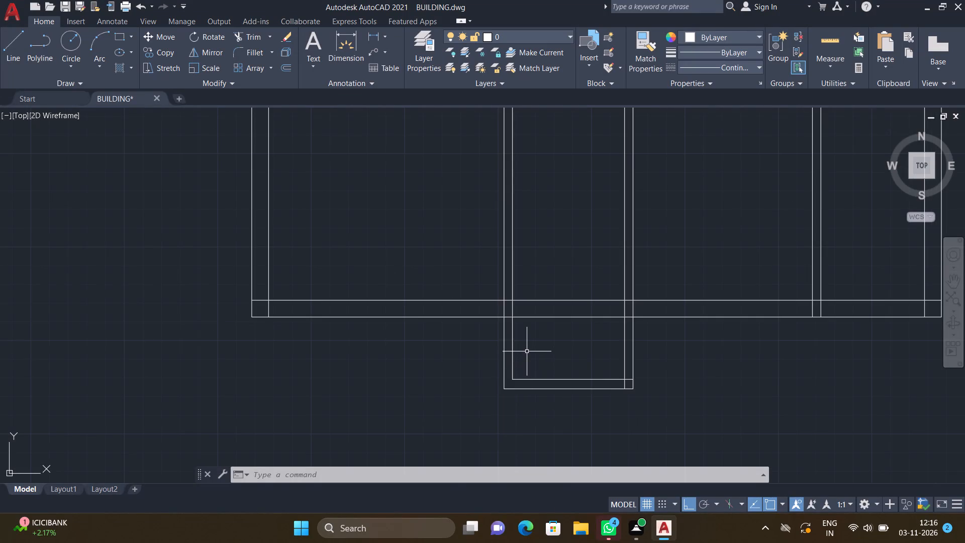
scroll(514, 349, "down", 3)
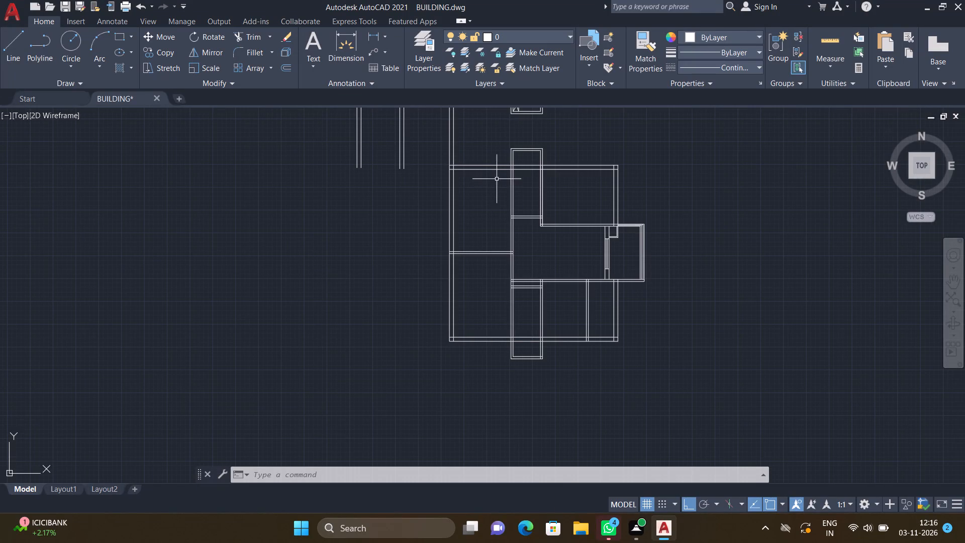
scroll(512, 154, "up", 3)
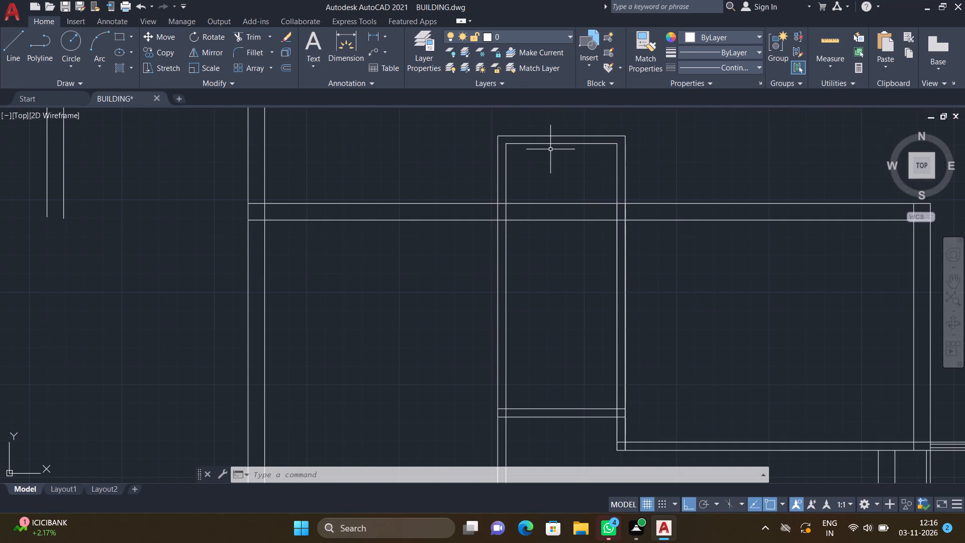
key("l")
key("Return")
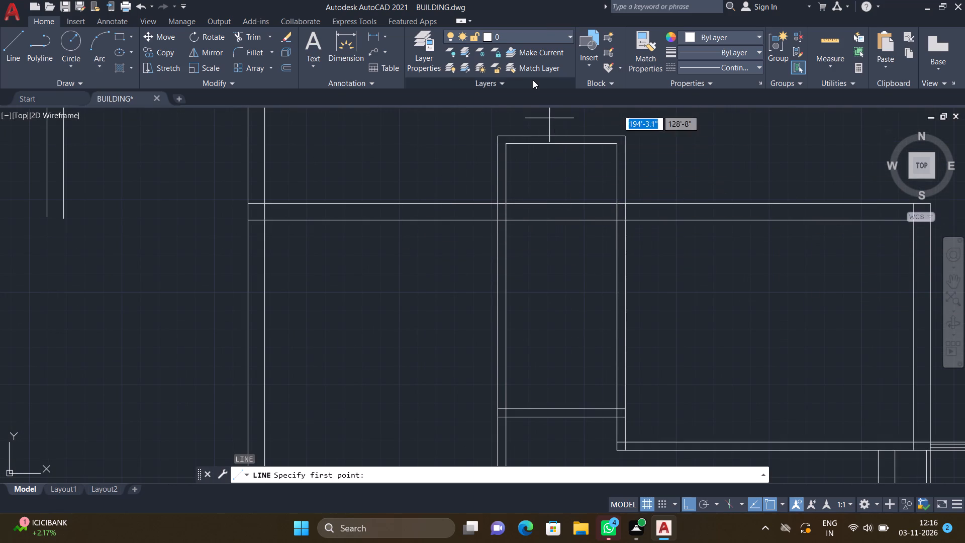
scroll(552, 105, "up", 3)
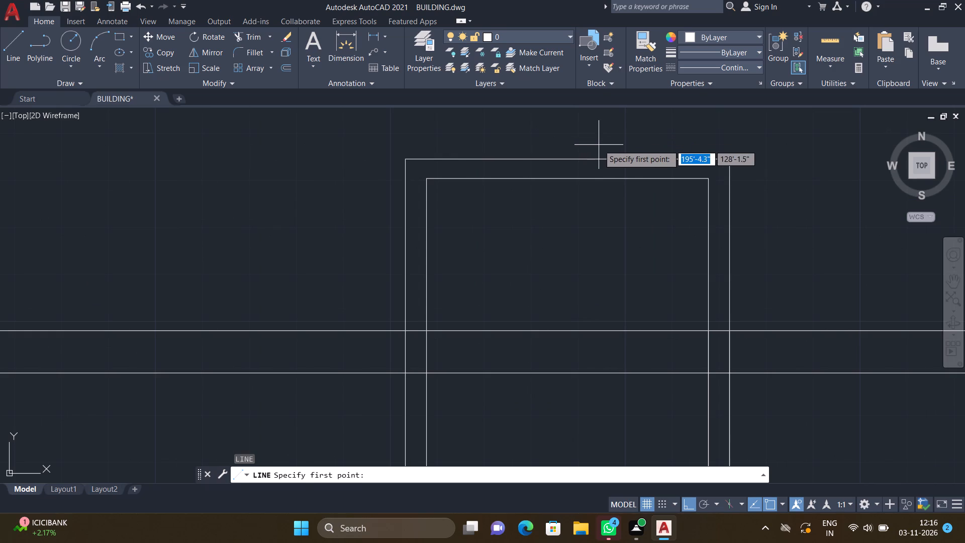
scroll(616, 164, "up", 1)
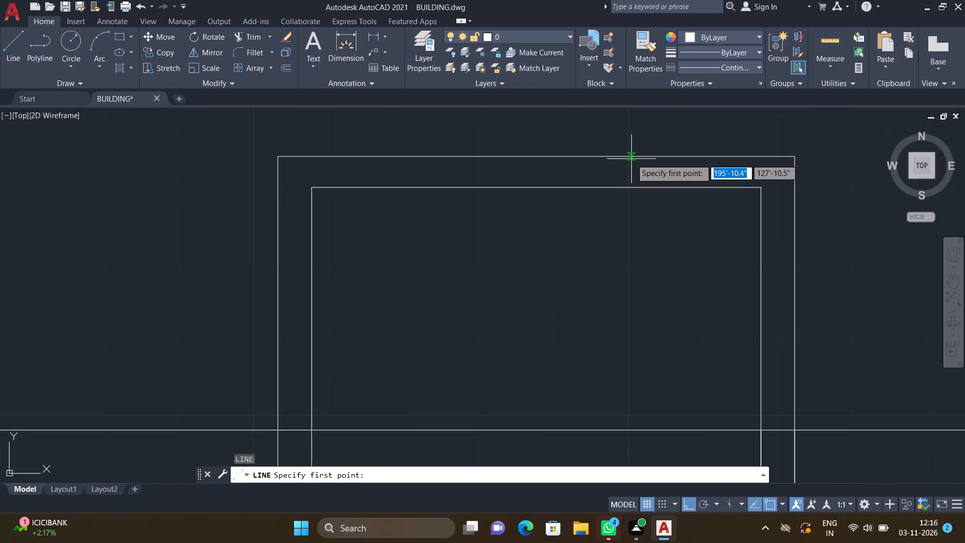
scroll(631, 159, "up", 2)
left_click(620, 152)
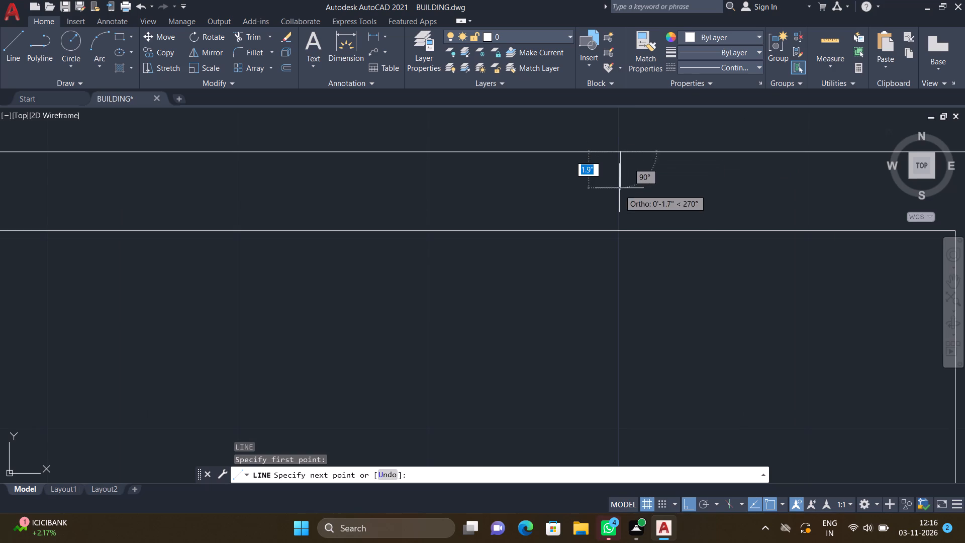
left_click(622, 232)
key("Return")
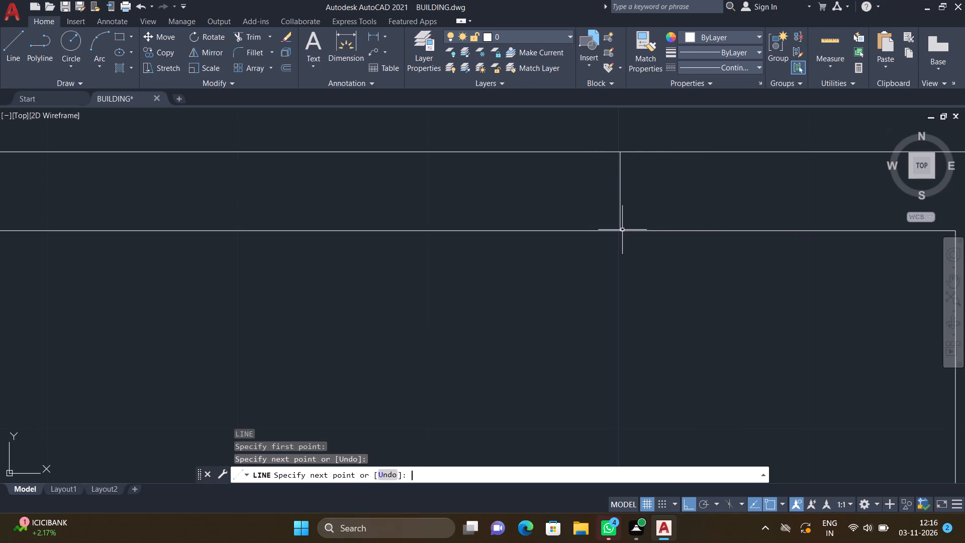
Draw a stepped line from the north projection's inner top line: about 1'-6" south, about 1'-10" west, then south to the main wall's outer line.
scroll(617, 212, "down", 3)
scroll(640, 237, "up", 2)
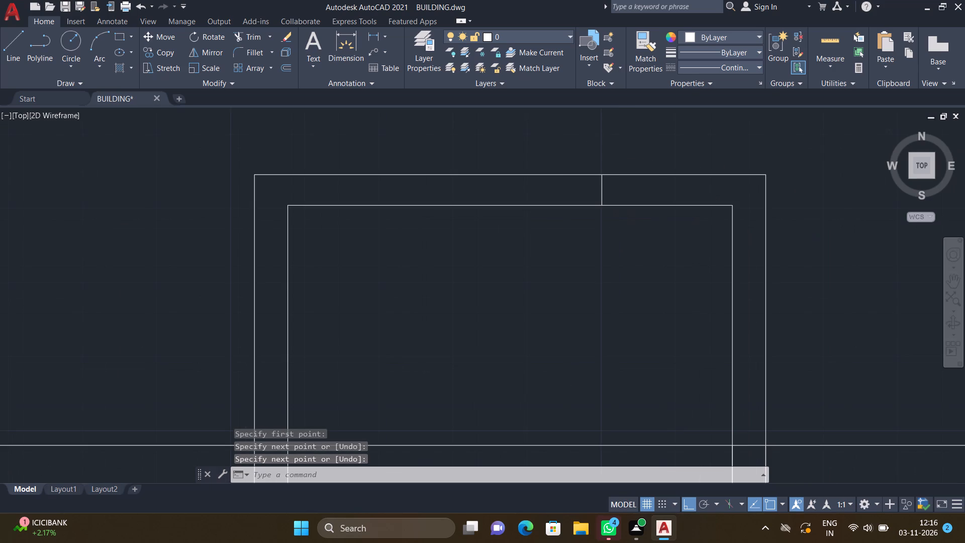
key("l")
key("Return")
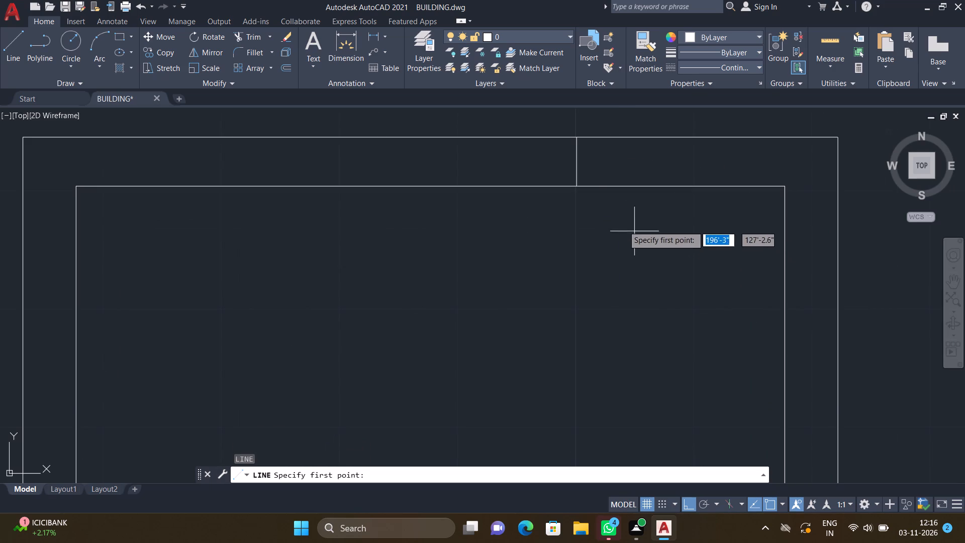
scroll(590, 194, "up", 2)
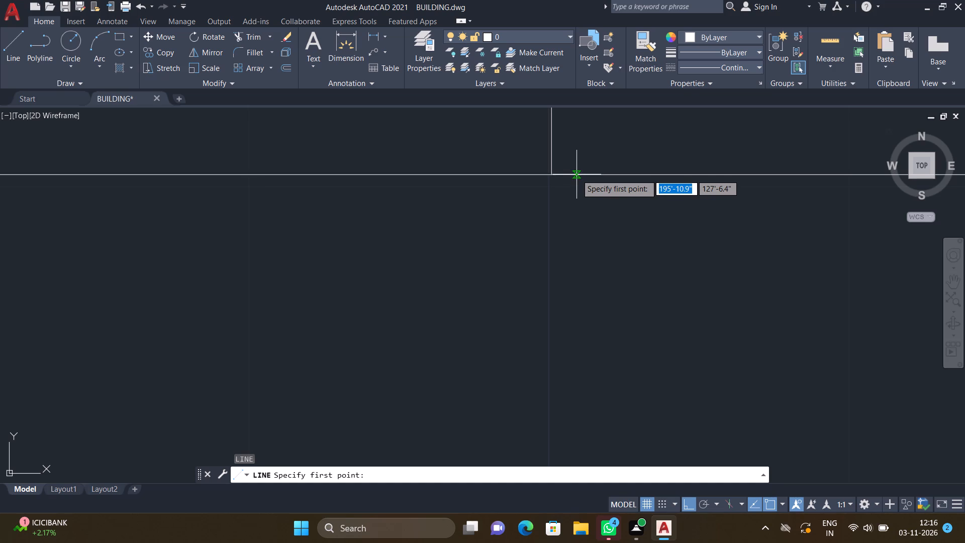
left_click(575, 174)
scroll(577, 239, "down", 4)
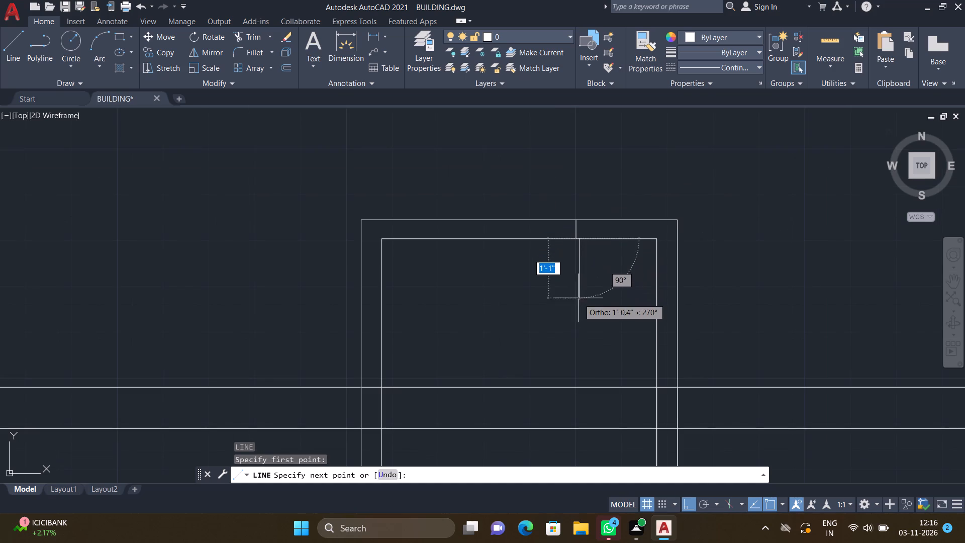
scroll(575, 340, "up", 1)
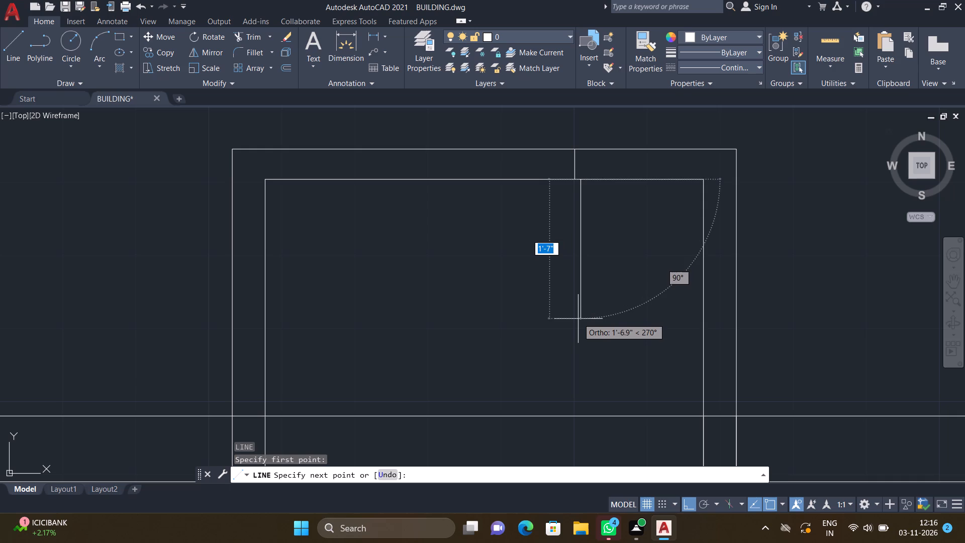
left_click(580, 309)
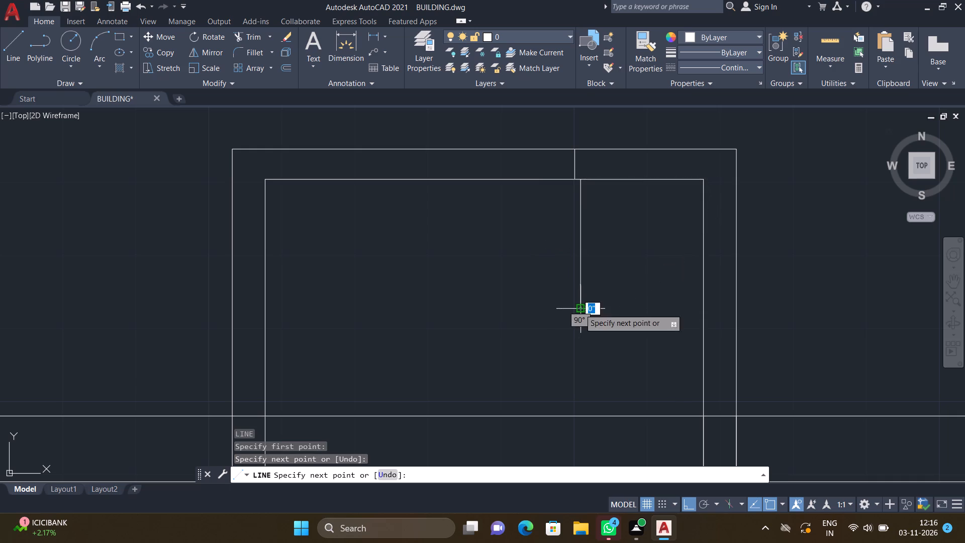
left_click(421, 313)
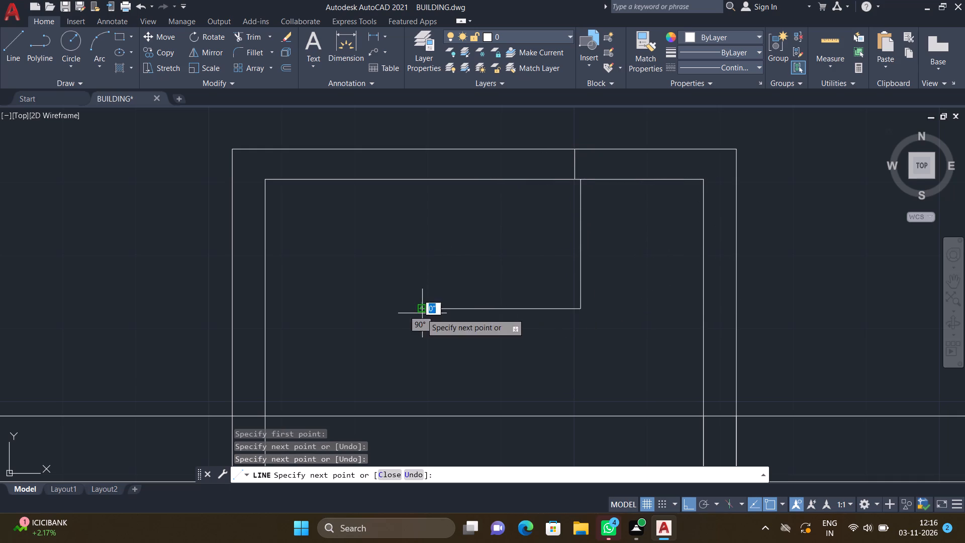
left_click(421, 415)
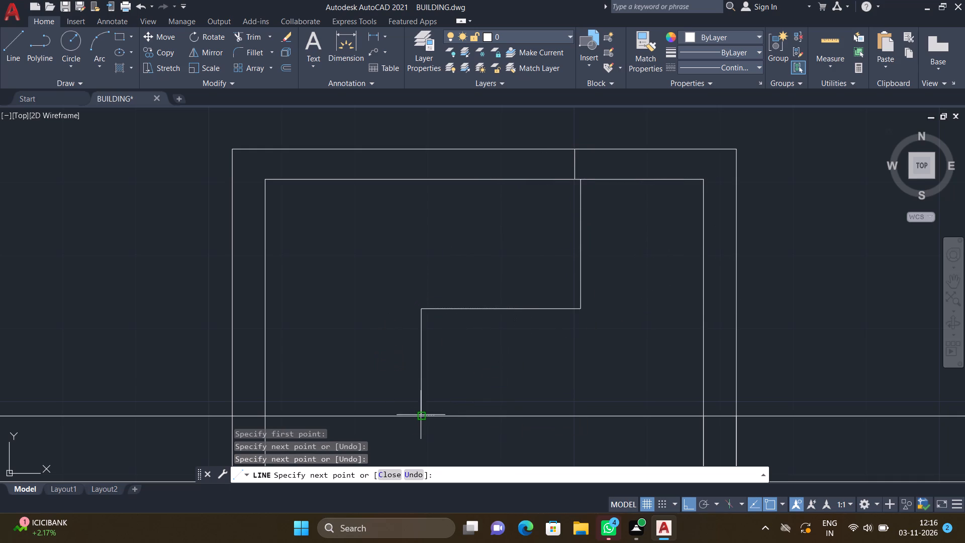
key("Return")
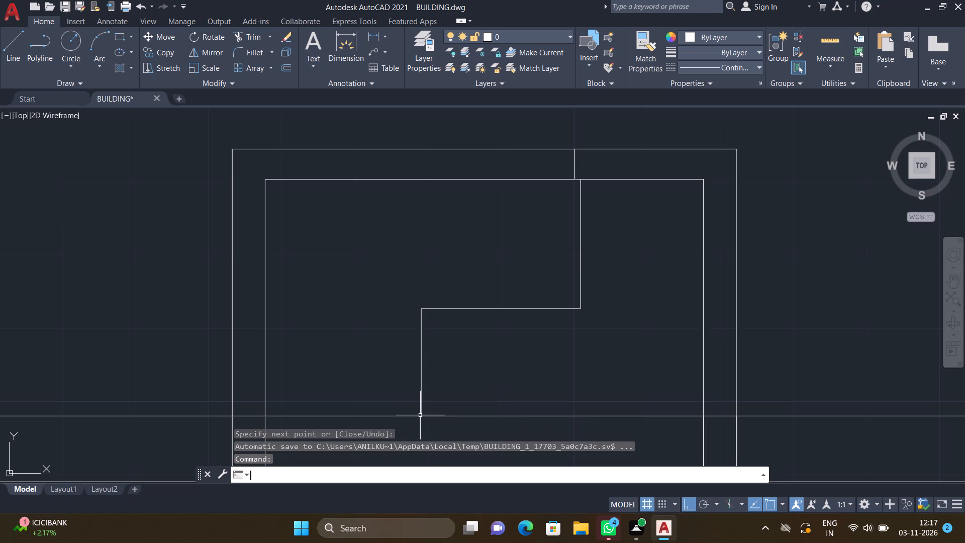
Draw a stepped line from the south projection's inner bottom line: about 1'-6" north, about 1'-7" east, then north to the main wall's outer line.
scroll(415, 402, "down", 5)
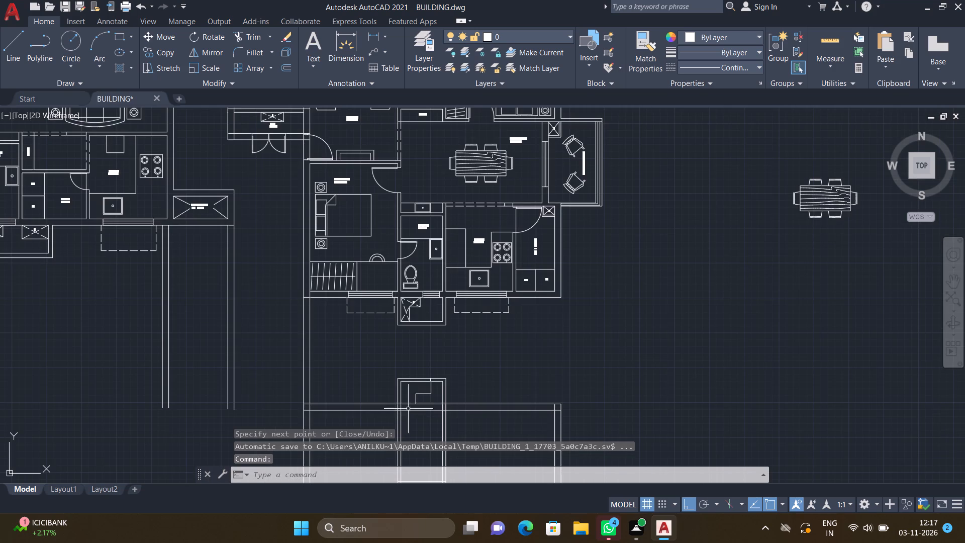
middle_click_drag(399, 280, 399, 274)
scroll(399, 273, "down", 4)
scroll(394, 363, "up", 3)
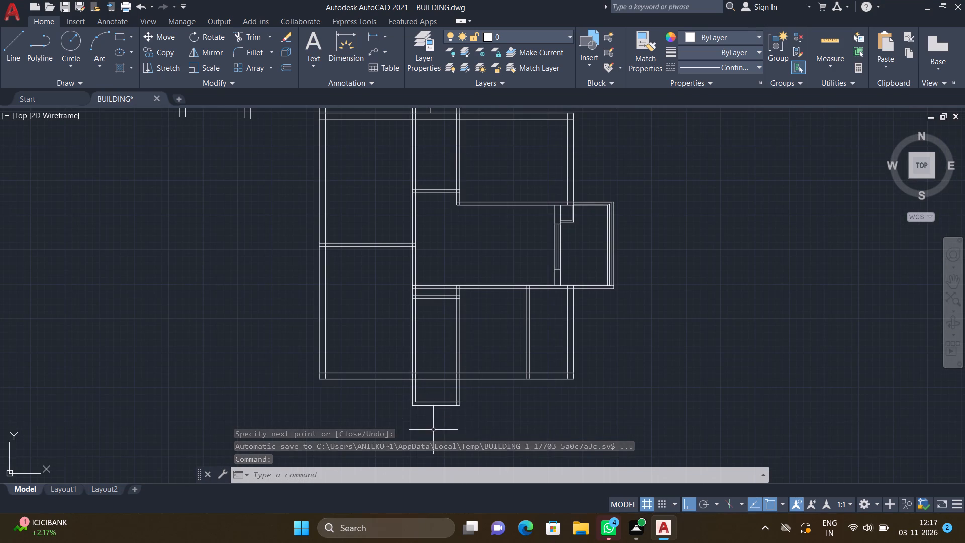
scroll(433, 430, "up", 3)
key("l")
key("Return")
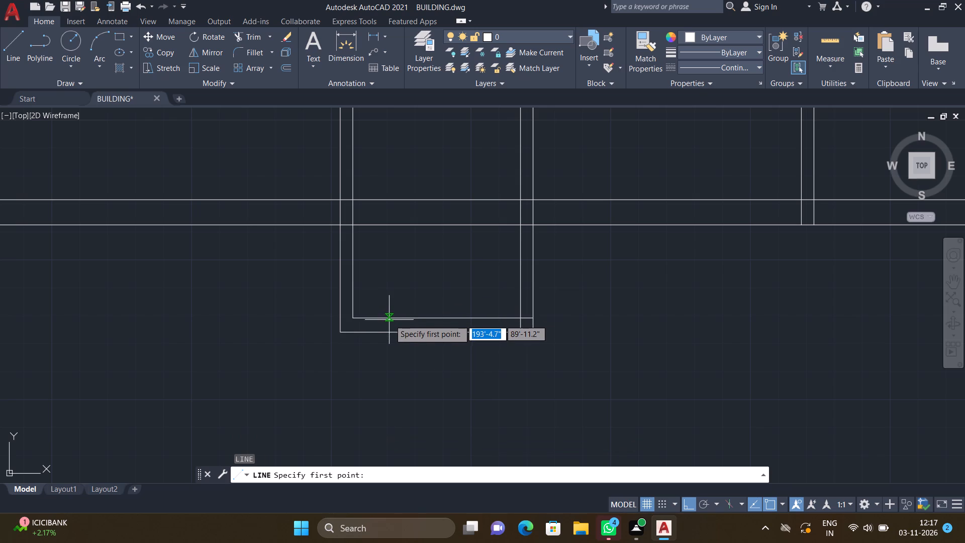
scroll(391, 319, "up", 2)
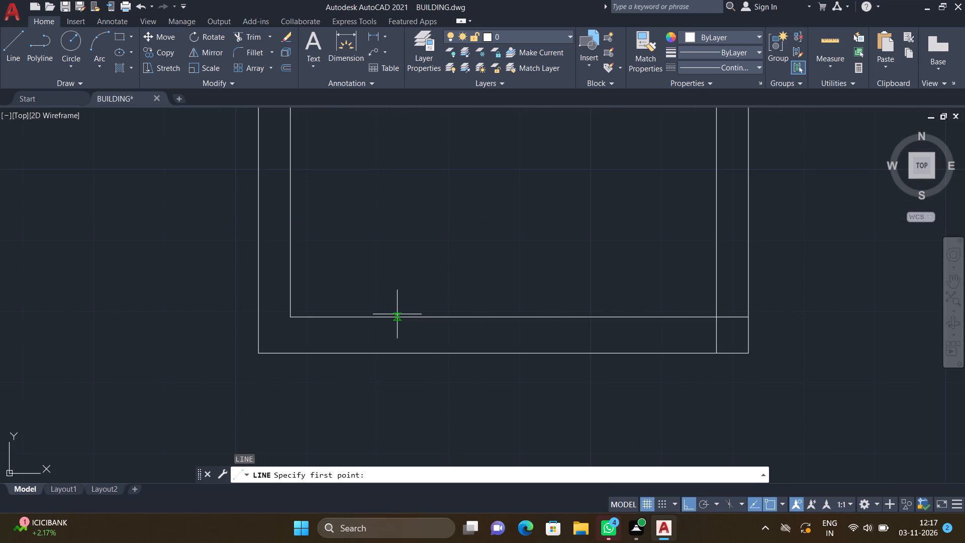
left_click(390, 317)
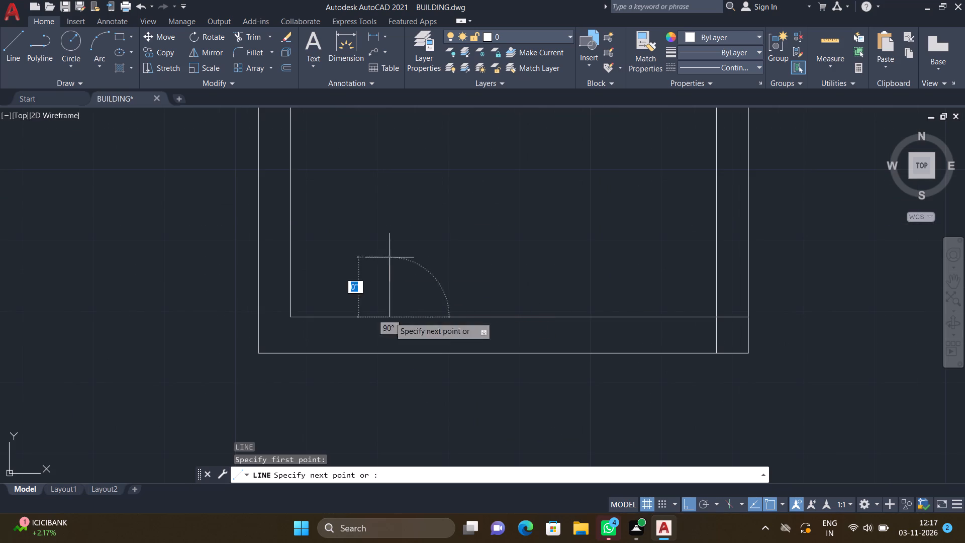
scroll(388, 225, "down", 2)
scroll(380, 199, "up", 2)
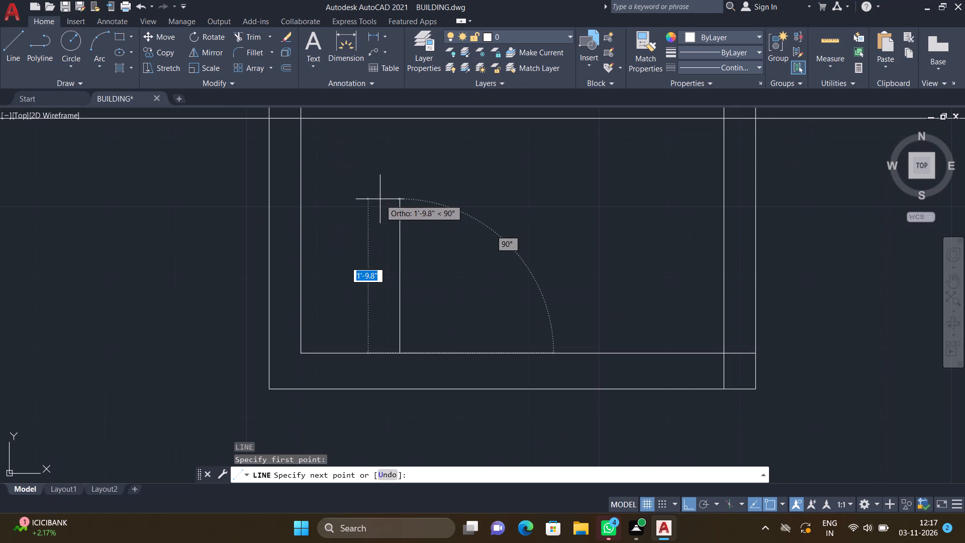
left_click(400, 223)
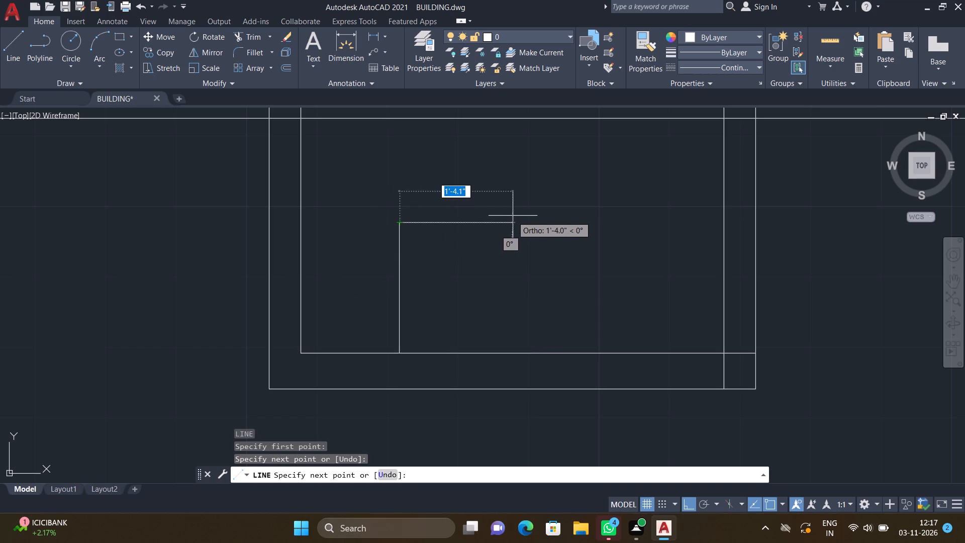
left_click(532, 216)
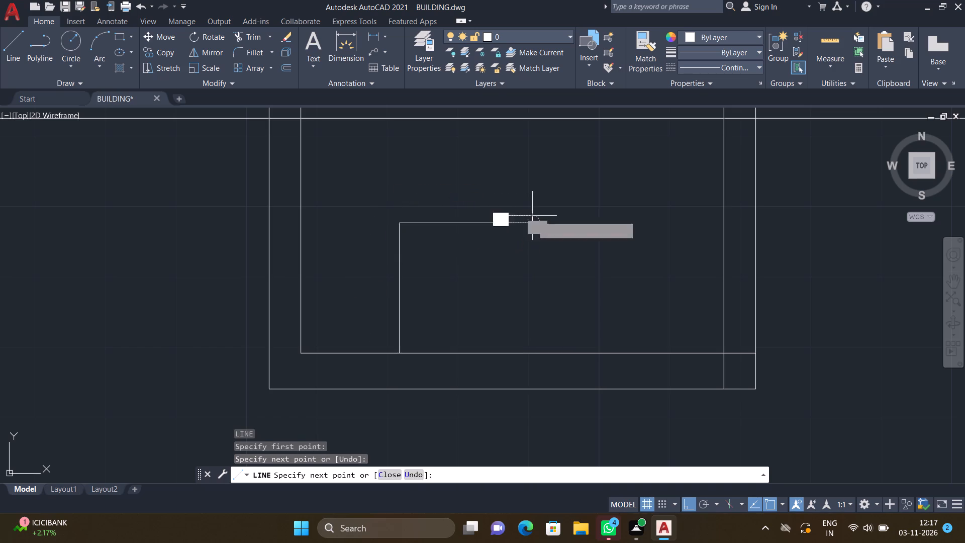
scroll(532, 129, "up", 1)
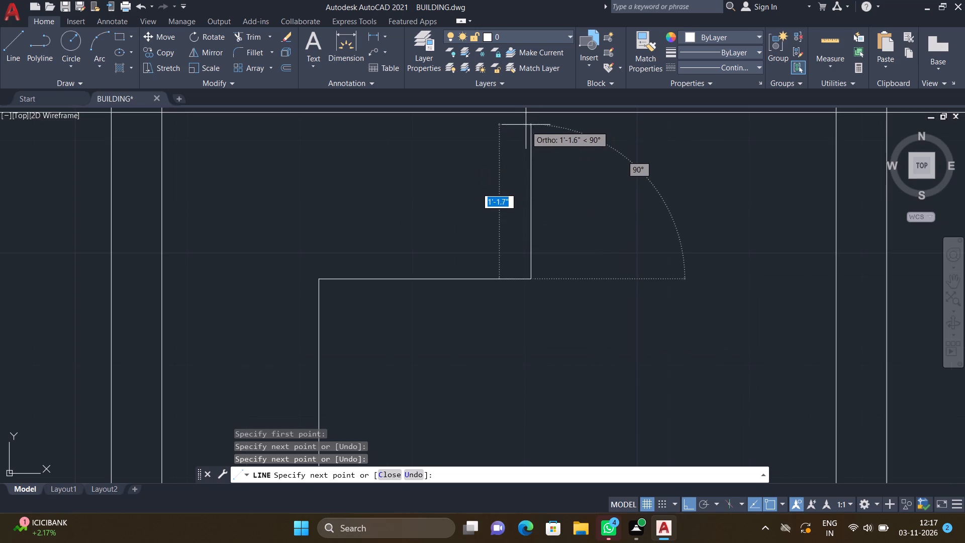
left_click(530, 112)
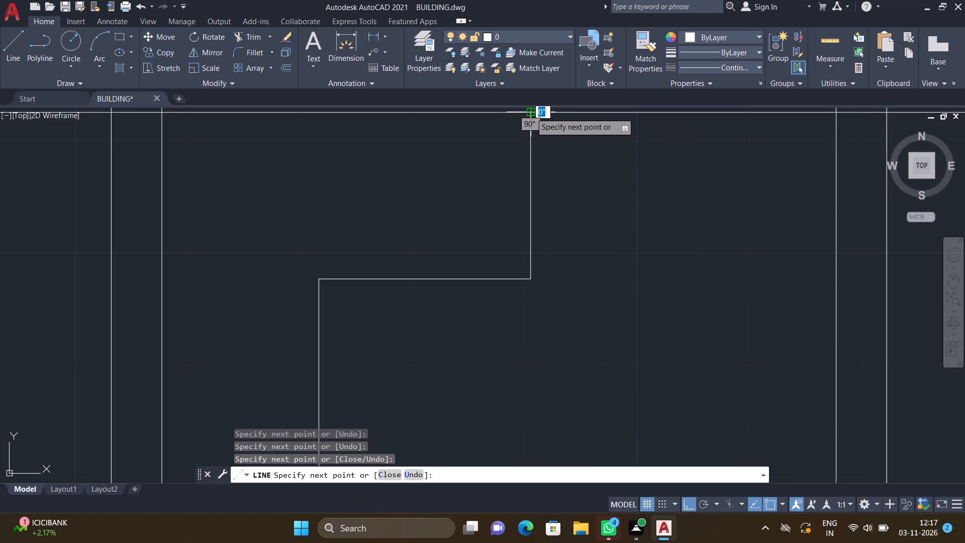
key("Return")
Draw a short vertical line across the south projection's bottom wall, from inner to outer line, just east of the stepped line's lower end.
scroll(497, 163, "down", 2)
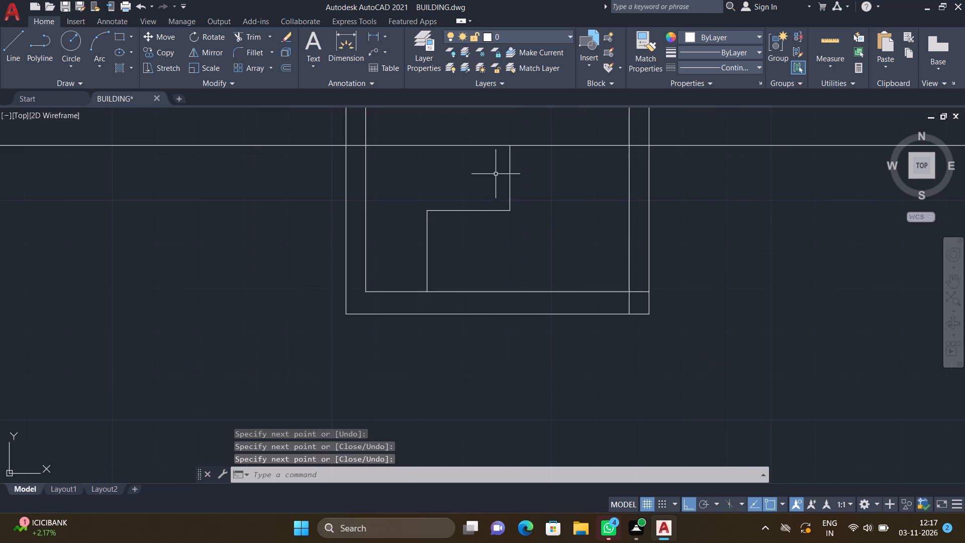
key("l")
key("Return")
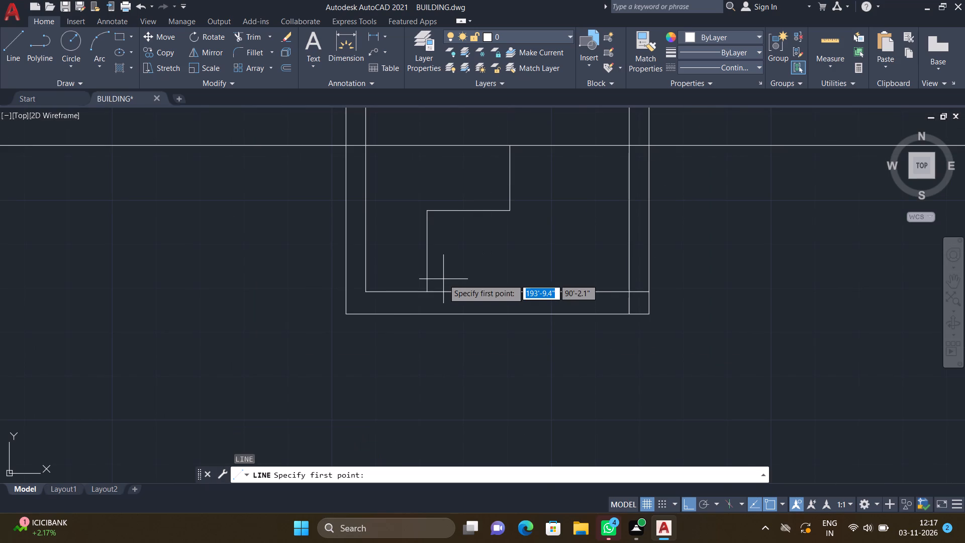
scroll(429, 299, "up", 2)
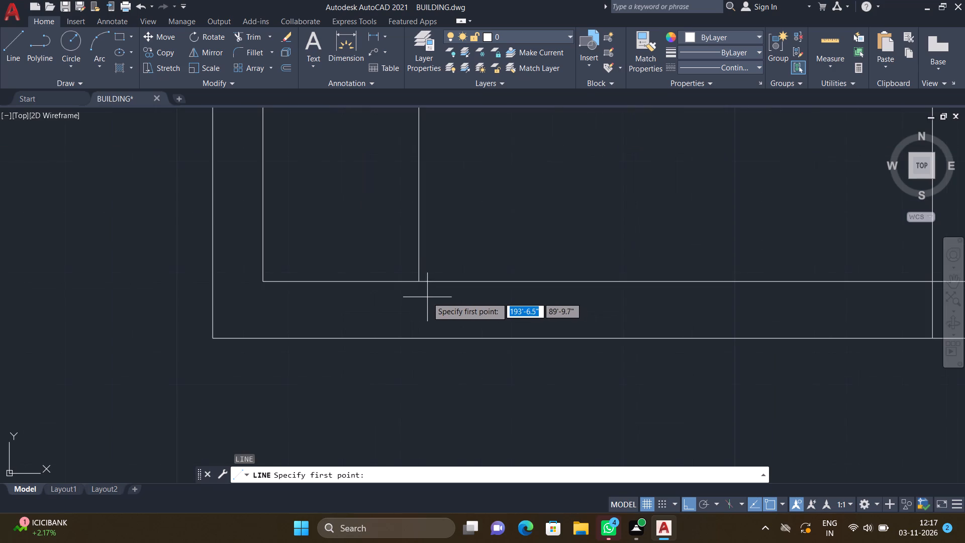
left_click(446, 282)
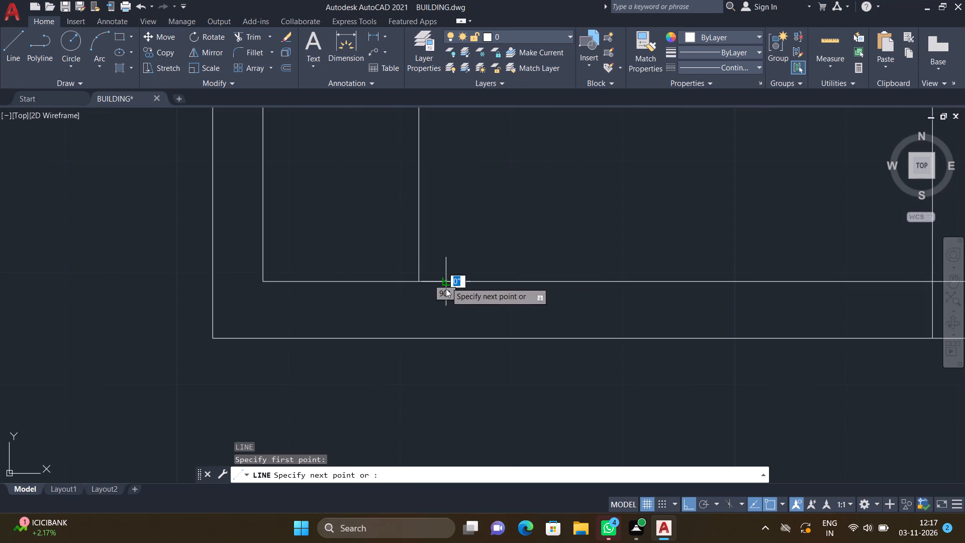
left_click(445, 338)
key("Return")
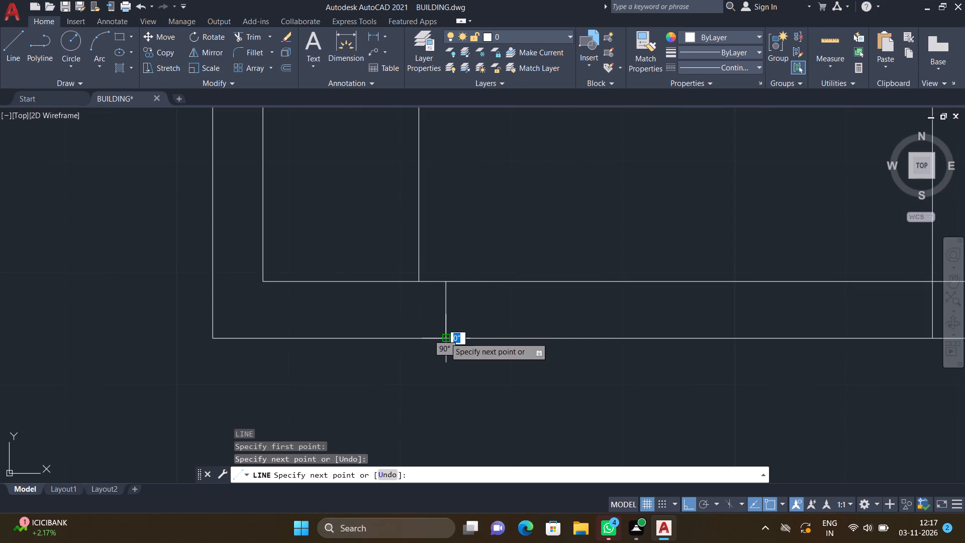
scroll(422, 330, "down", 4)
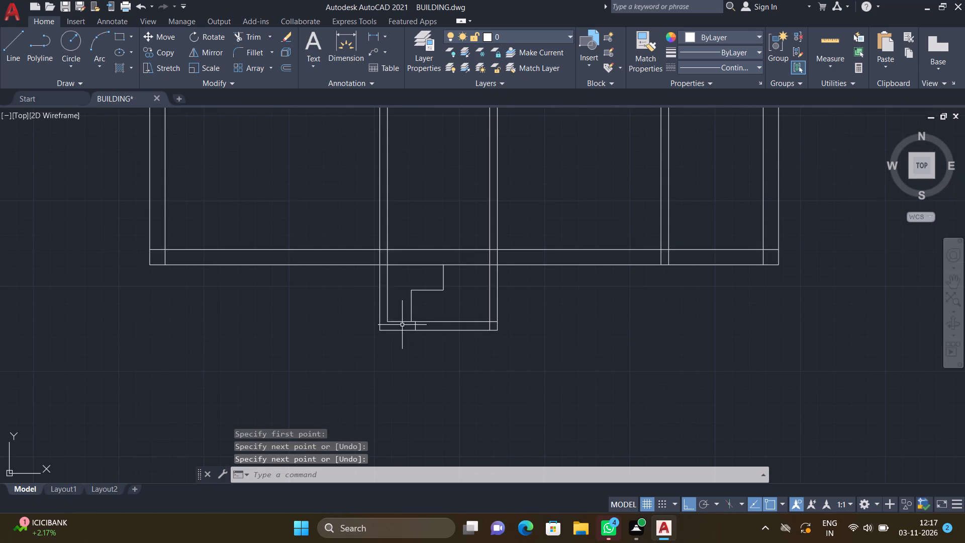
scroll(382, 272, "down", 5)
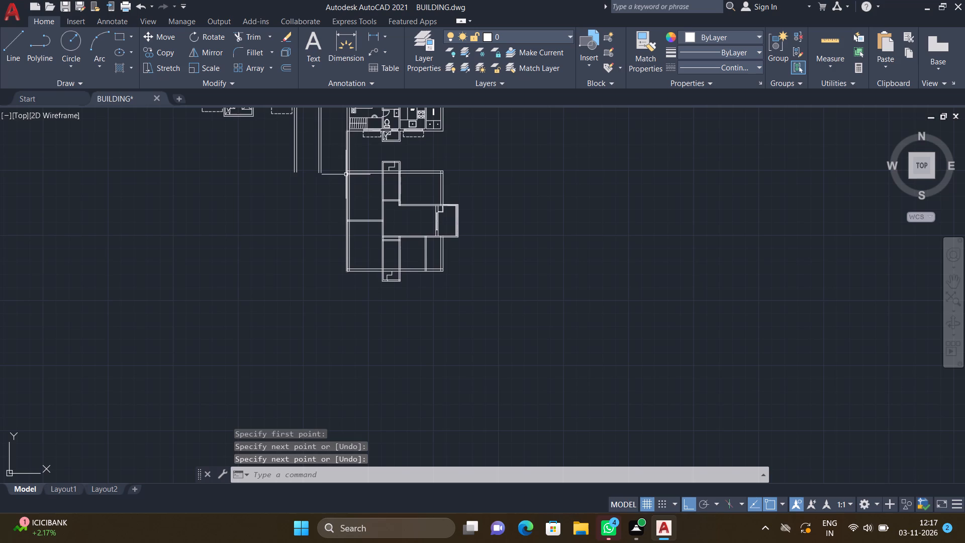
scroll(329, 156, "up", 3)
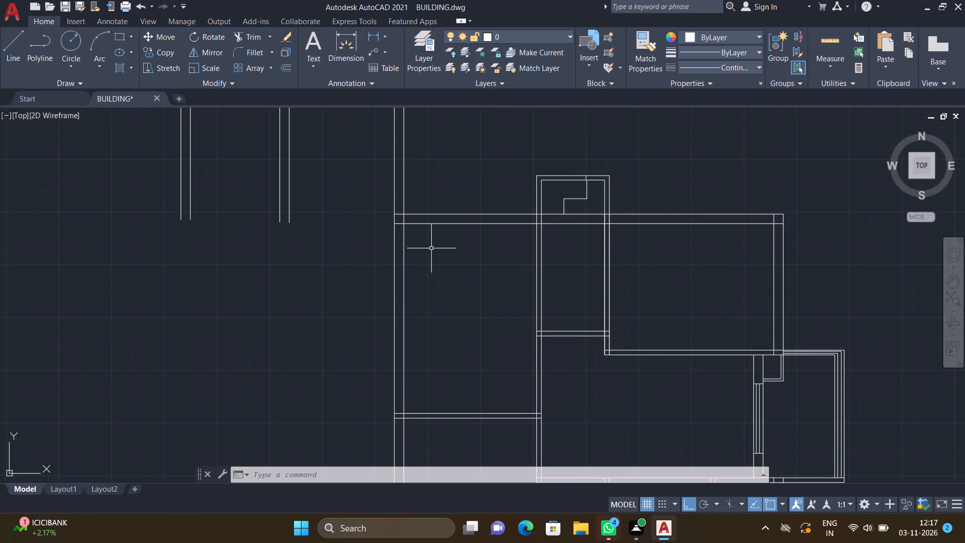
Copy the long horizontal window symbol from its upper-left corner into the north wall of the new lower-right apartment's northwest room.
scroll(444, 254, "down", 5)
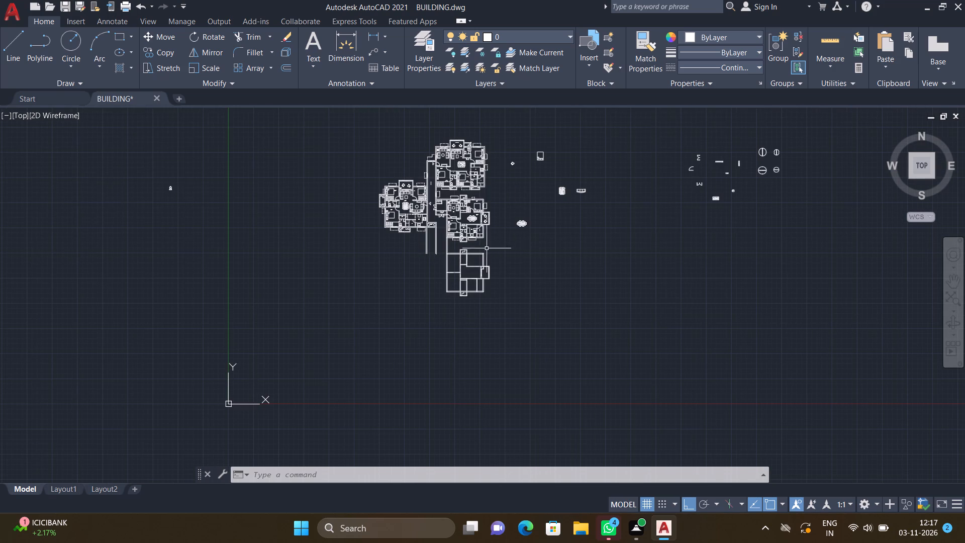
scroll(720, 160, "up", 5)
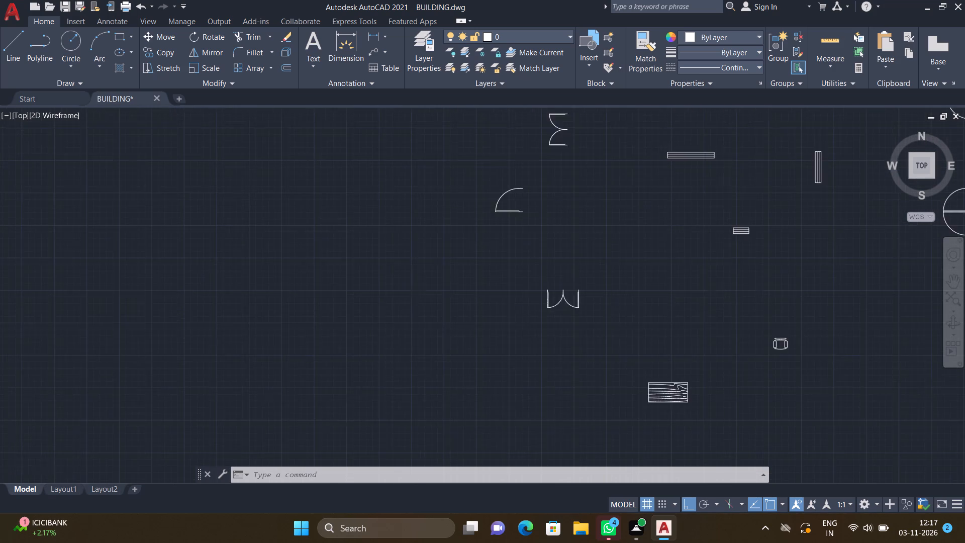
type("CO")
key("Return")
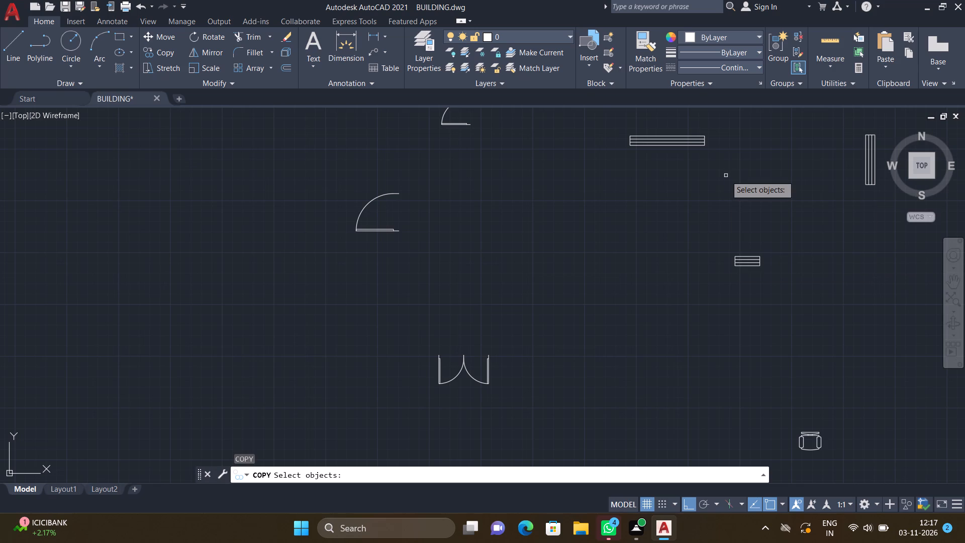
scroll(723, 156, "down", 1)
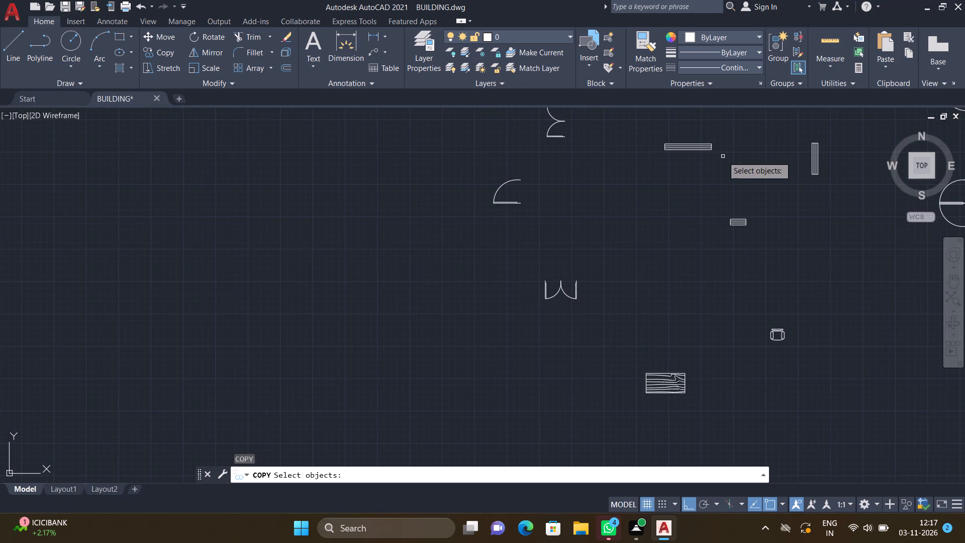
left_click(724, 158)
scroll(641, 123, "up", 2)
left_click(641, 119)
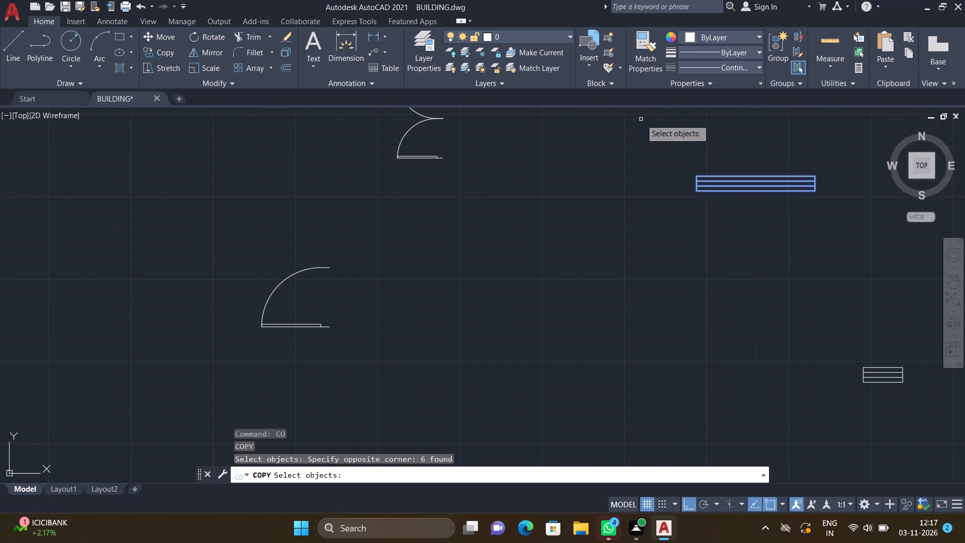
key("Return")
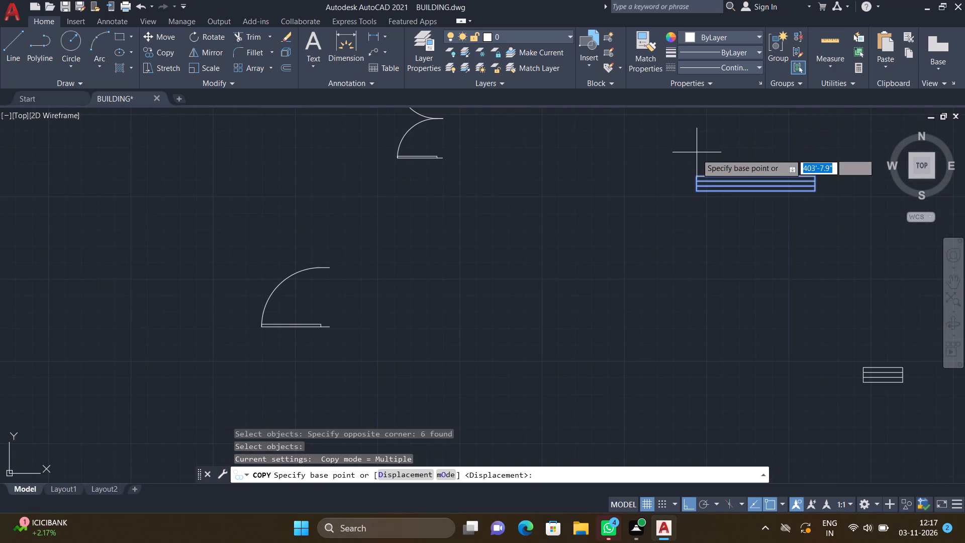
scroll(687, 165, "up", 2)
left_click(706, 195)
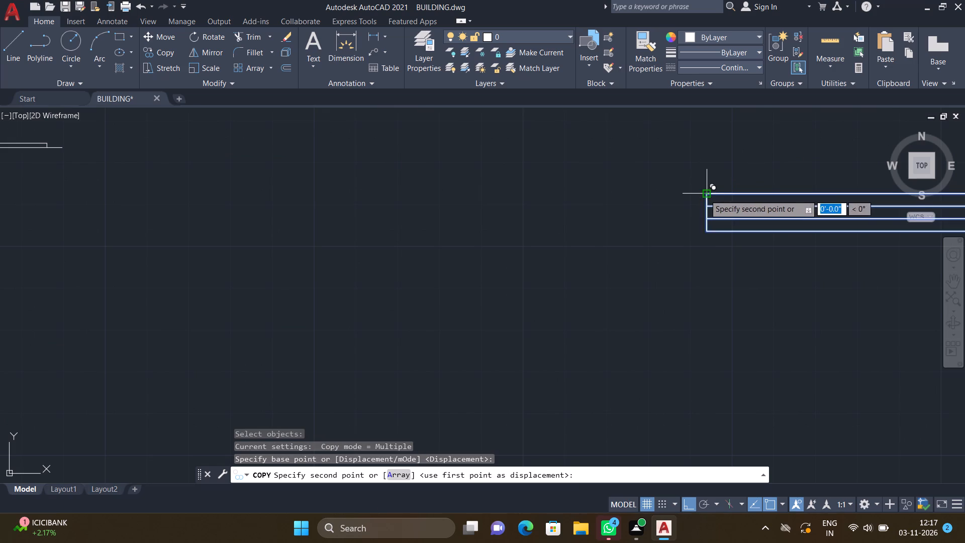
key("F8")
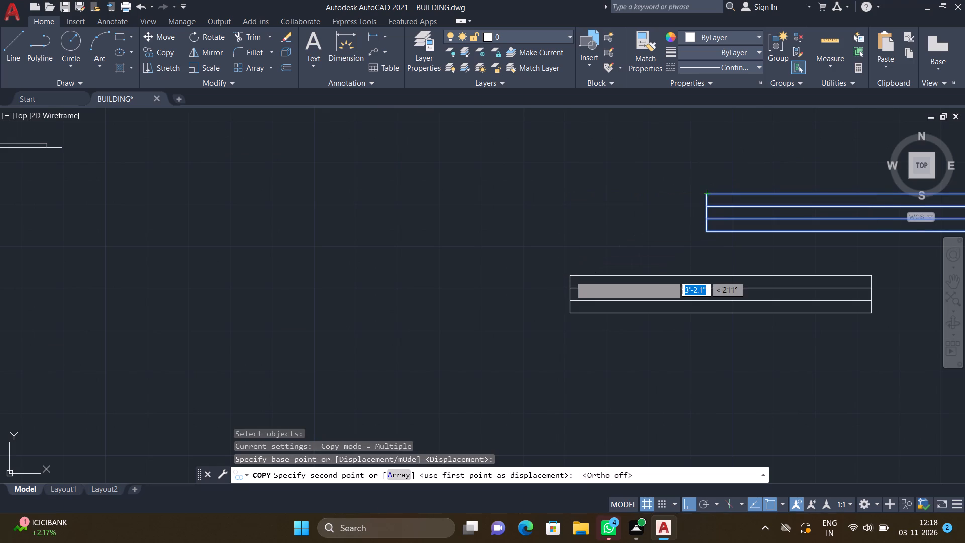
scroll(574, 275, "down", 9)
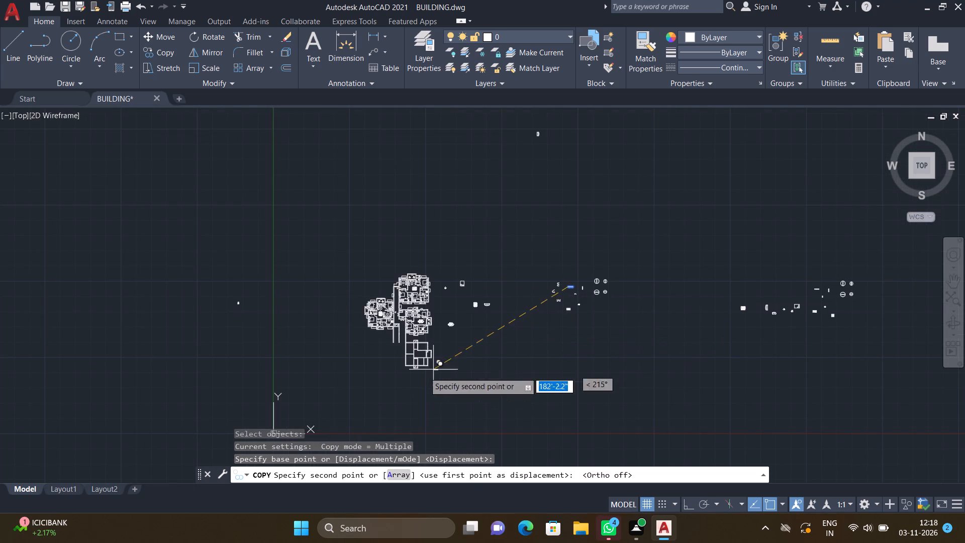
scroll(363, 411, "up", 2)
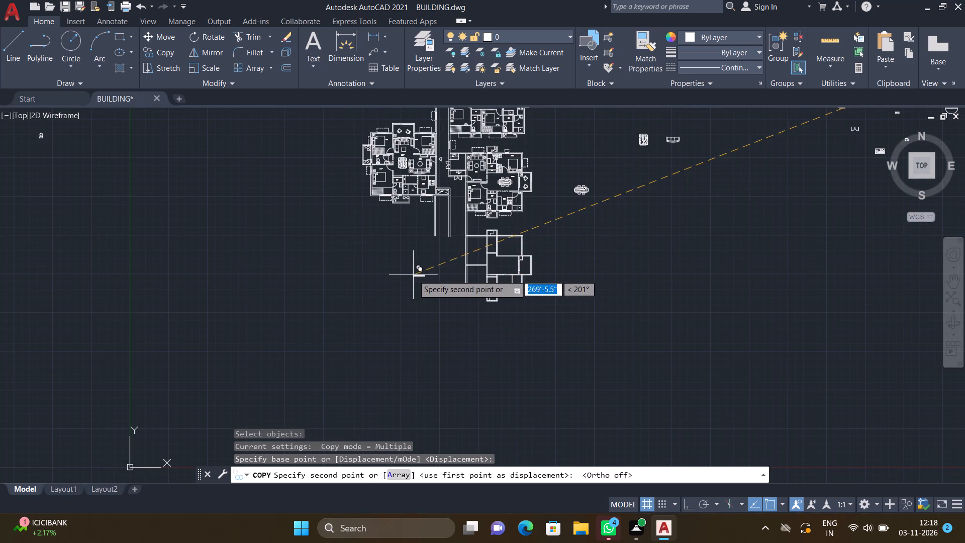
scroll(452, 243, "up", 3)
scroll(516, 218, "up", 3)
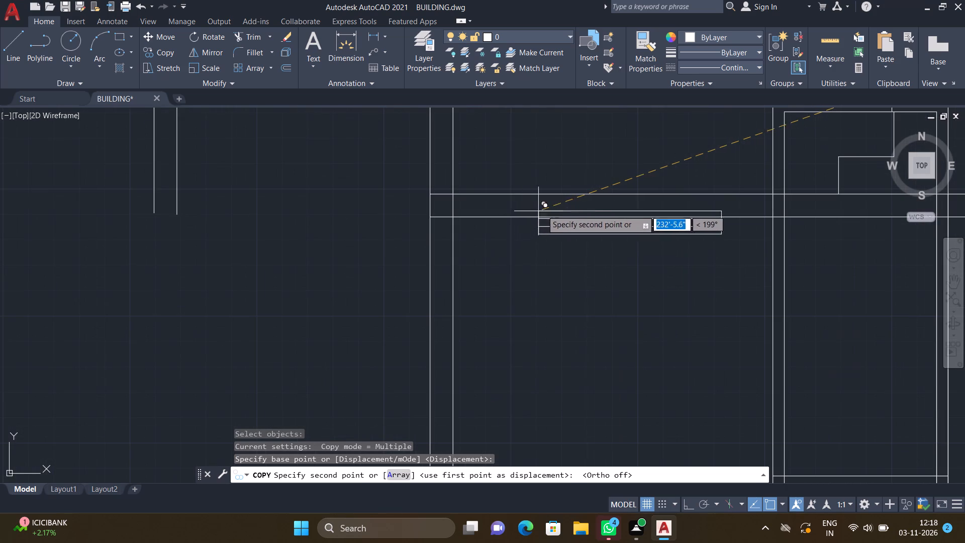
scroll(559, 198, "up", 3)
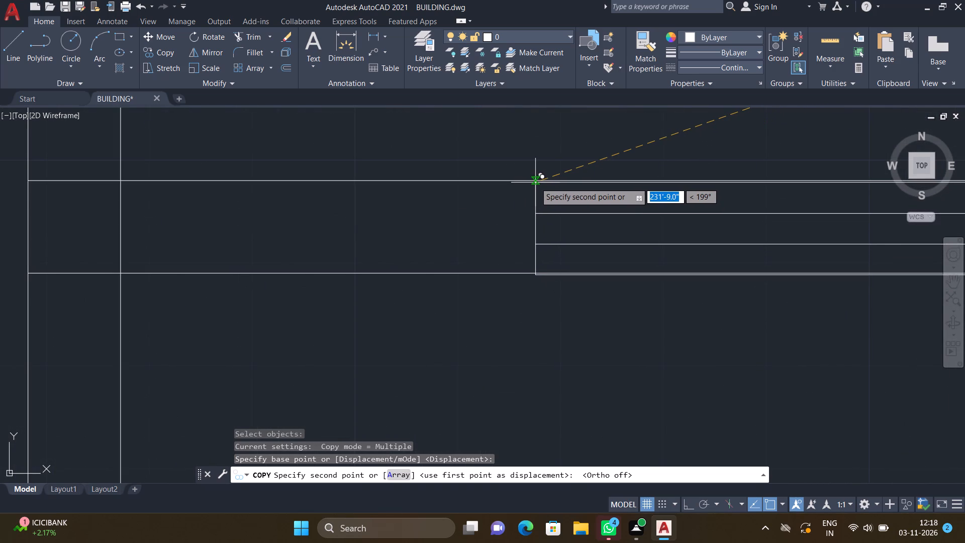
left_click(533, 182)
Place another copy of the long window symbol in the south wall of the apartment's southwest room, aligned to the wall's inner line.
scroll(545, 235, "down", 4)
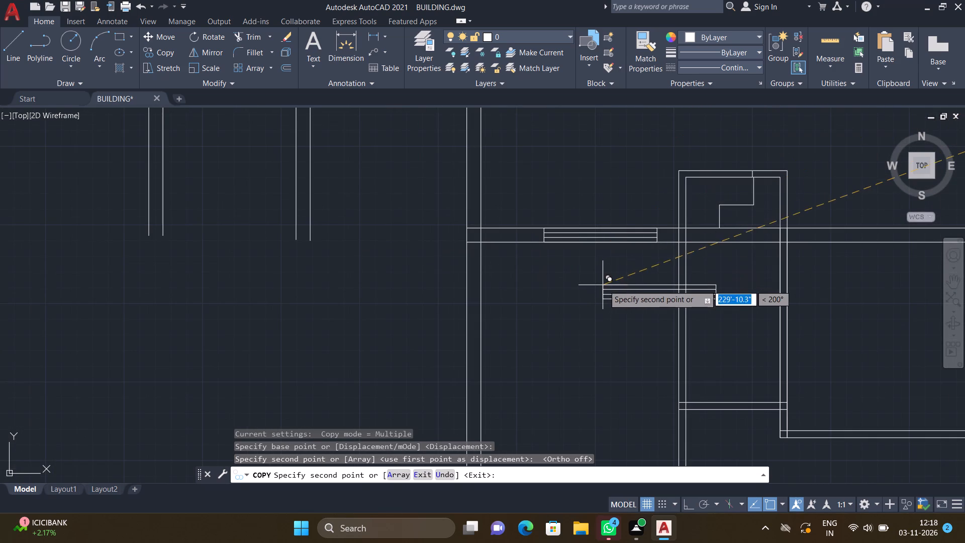
scroll(711, 284, "down", 3)
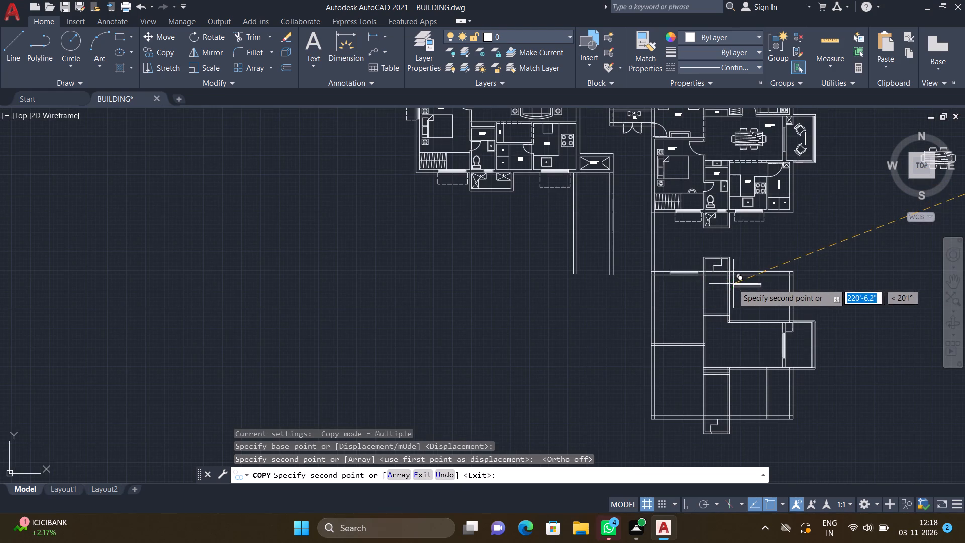
scroll(649, 431, "up", 3)
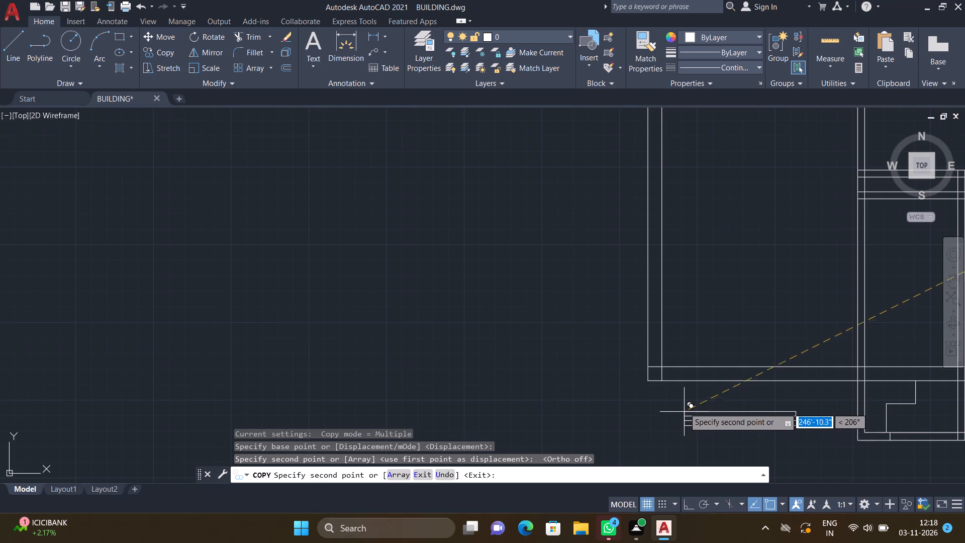
scroll(700, 368, "up", 5)
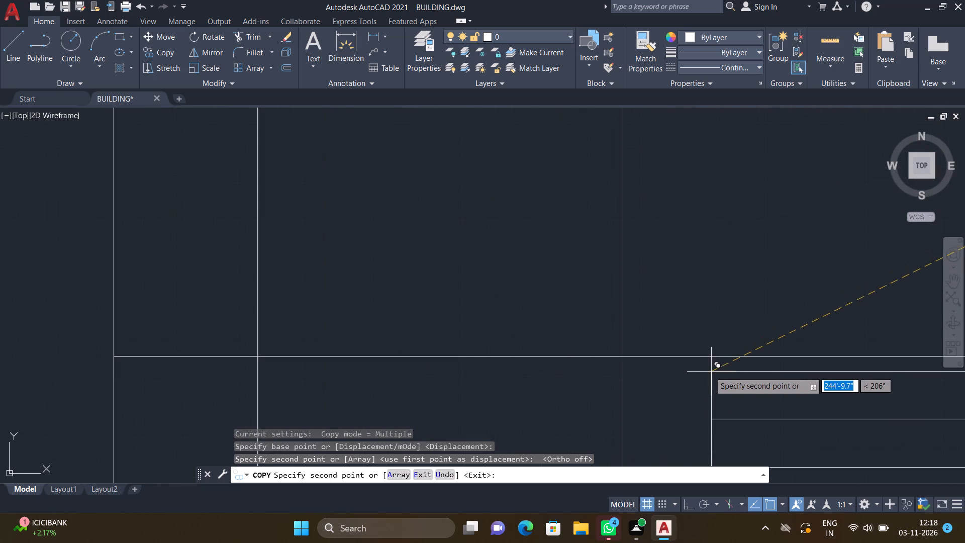
left_click(696, 357)
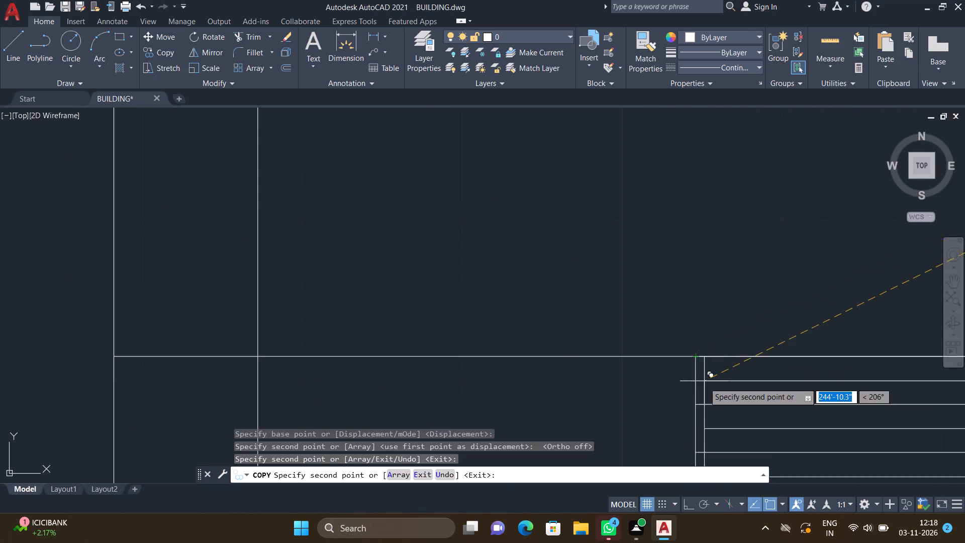
Place a third copy of the long window in the south wall just east of the south projection and end the copying.
scroll(705, 382, "down", 6)
scroll(778, 407, "down", 3)
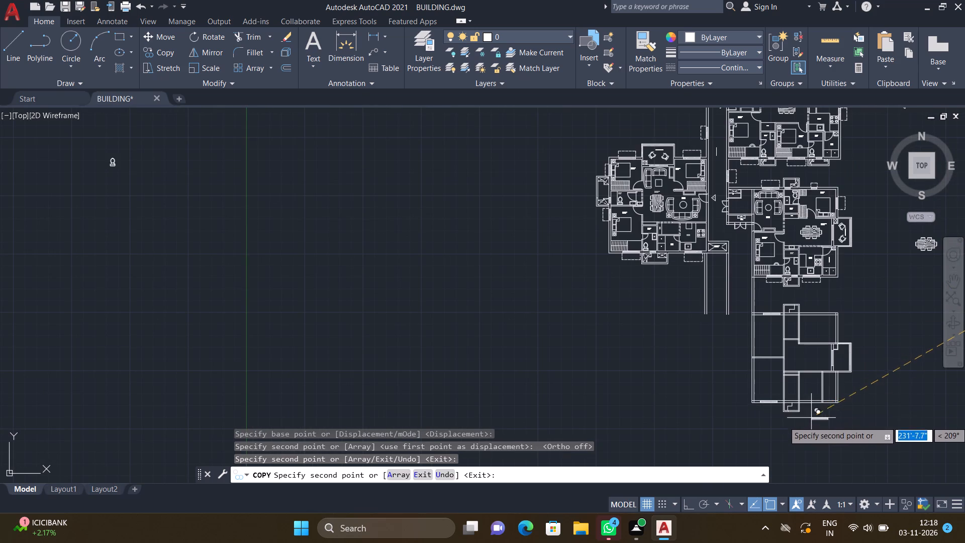
scroll(810, 426, "up", 3)
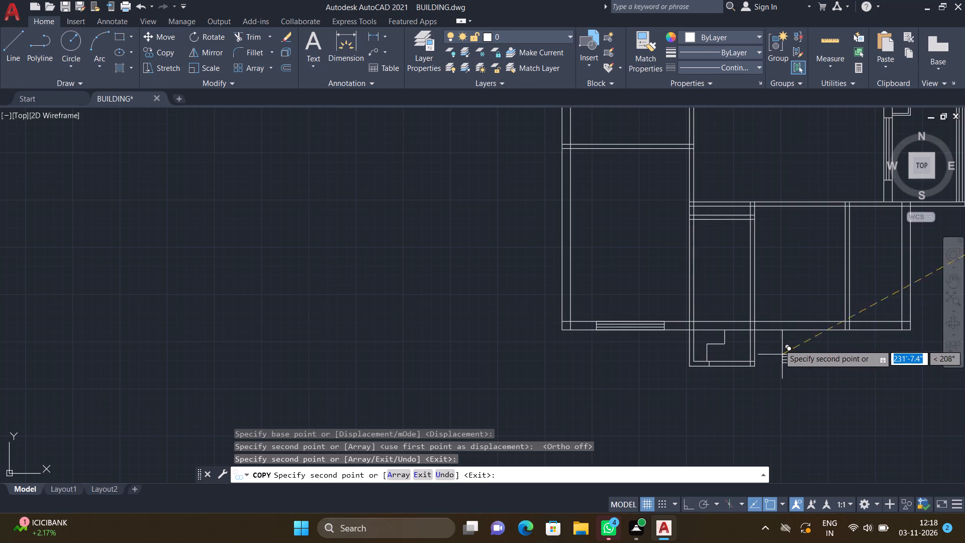
scroll(776, 329, "up", 4)
scroll(720, 295, "up", 2)
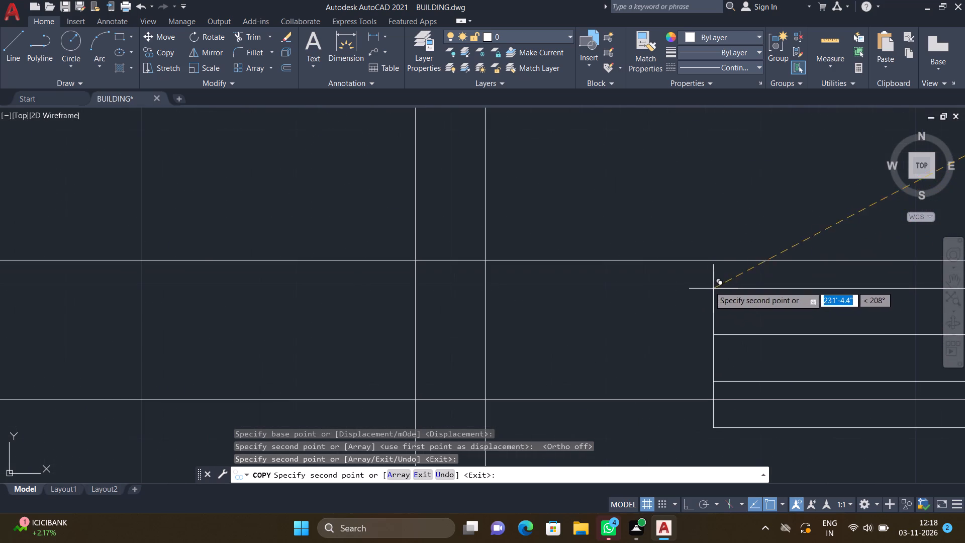
left_click(677, 260)
scroll(688, 305, "down", 6)
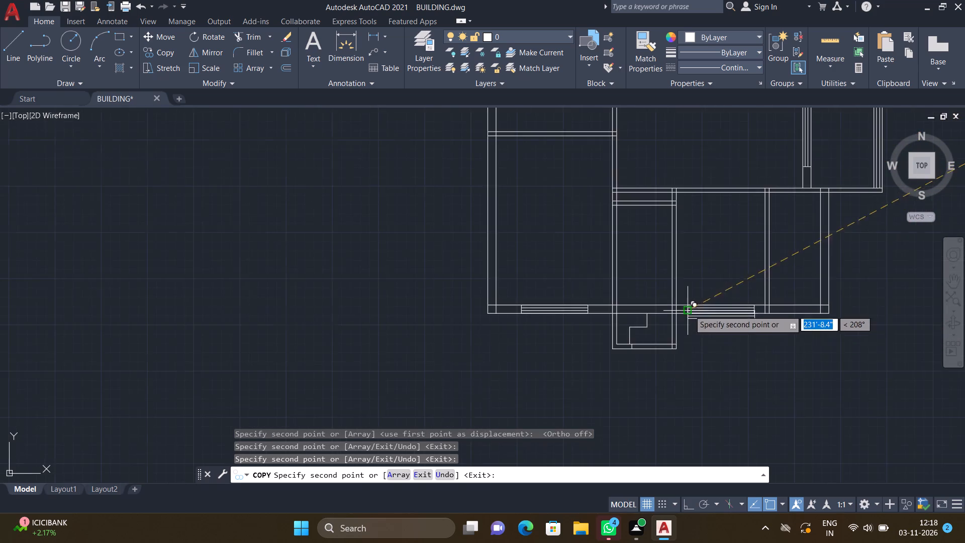
scroll(689, 332, "down", 1)
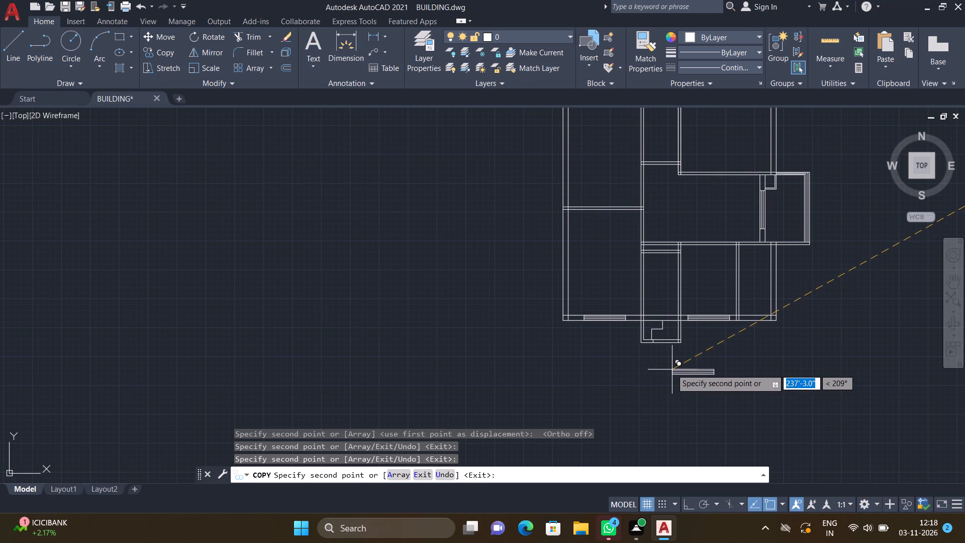
scroll(634, 346, "down", 3)
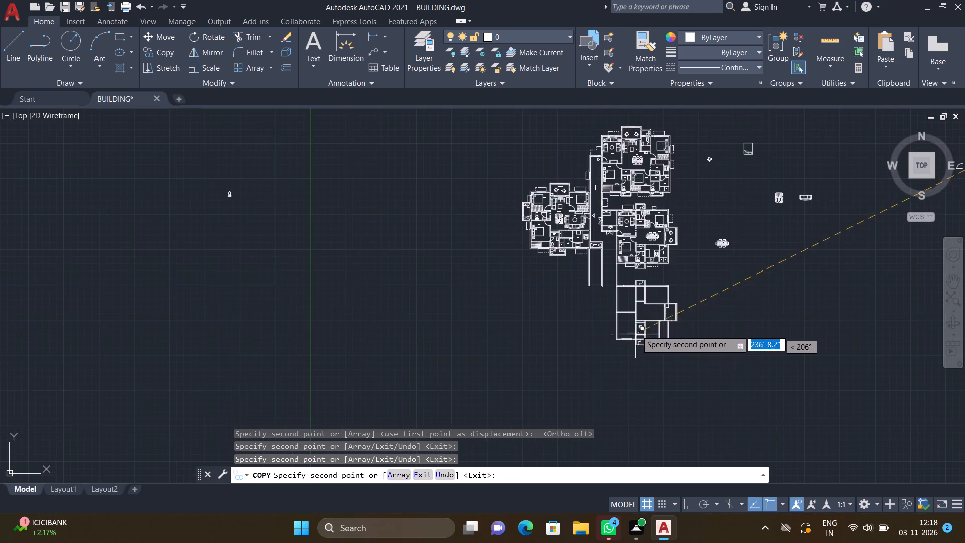
scroll(647, 299, "up", 3)
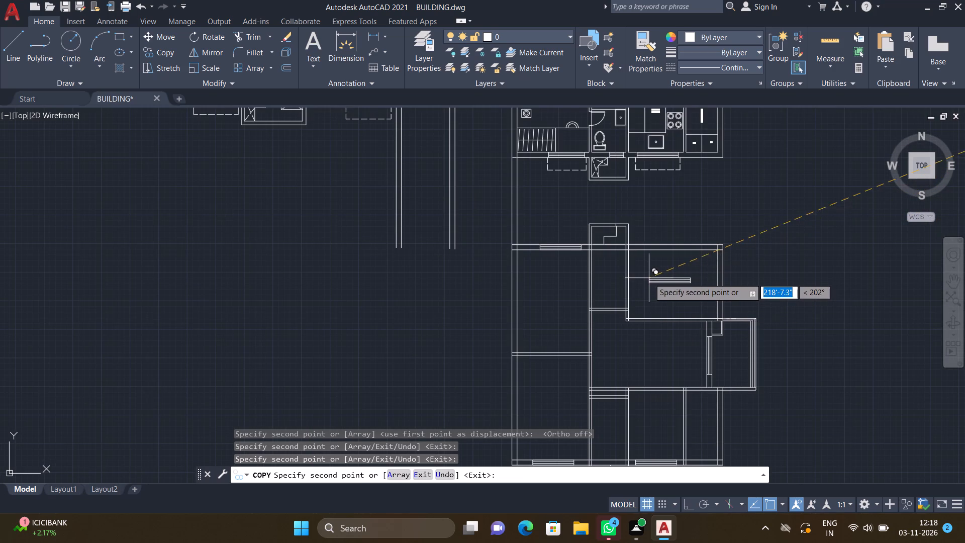
scroll(643, 275, "up", 2)
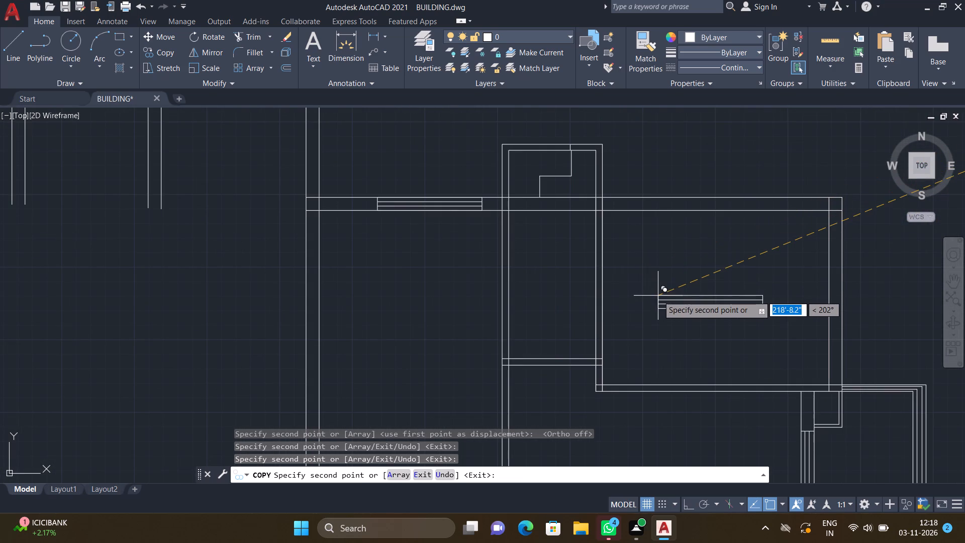
key("Return")
With Ortho on, rotate the vertical window symbol among the source symbols 90° clockwise about its upper-left corner.
scroll(658, 296, "down", 6)
scroll(708, 238, "down", 1)
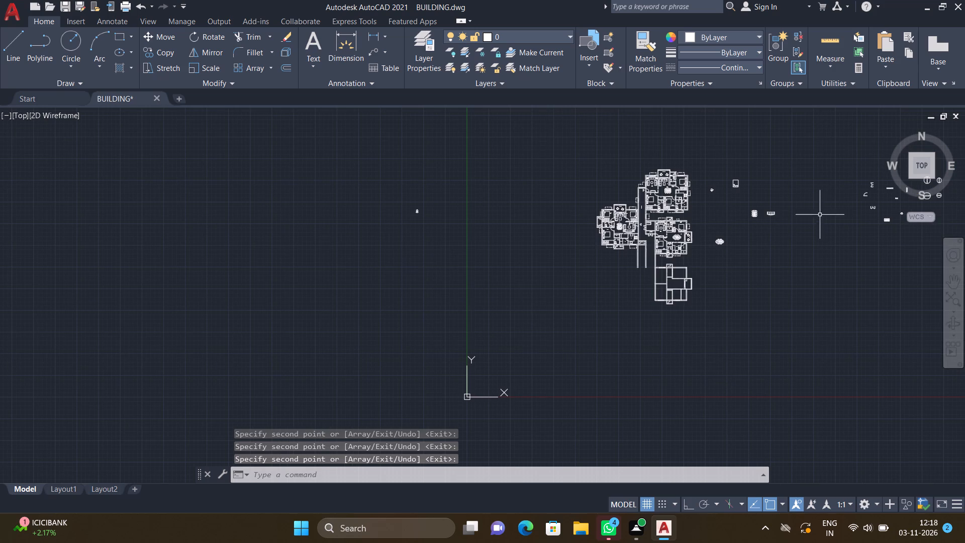
scroll(798, 244, "down", 1)
scroll(878, 212, "up", 3)
scroll(794, 206, "up", 3)
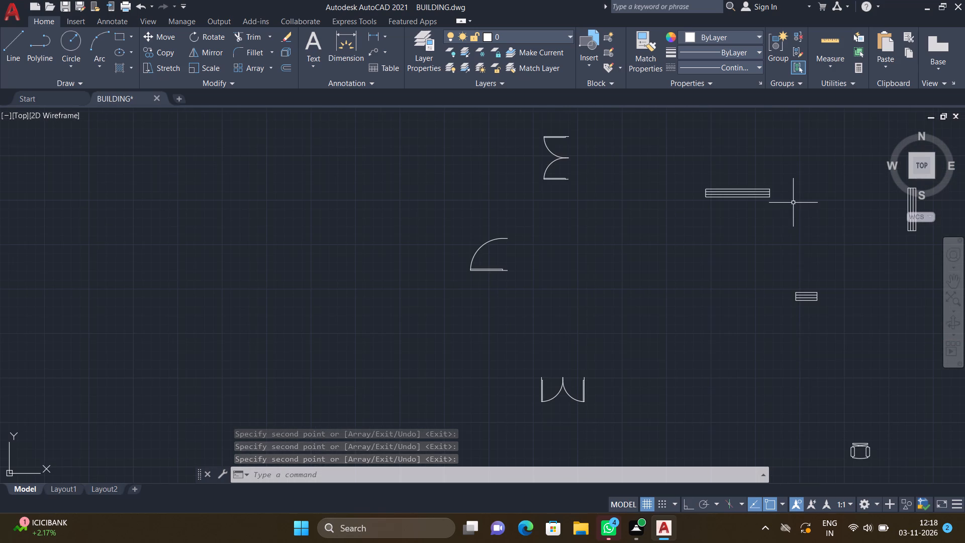
scroll(843, 283, "down", 2)
scroll(886, 256, "up", 2)
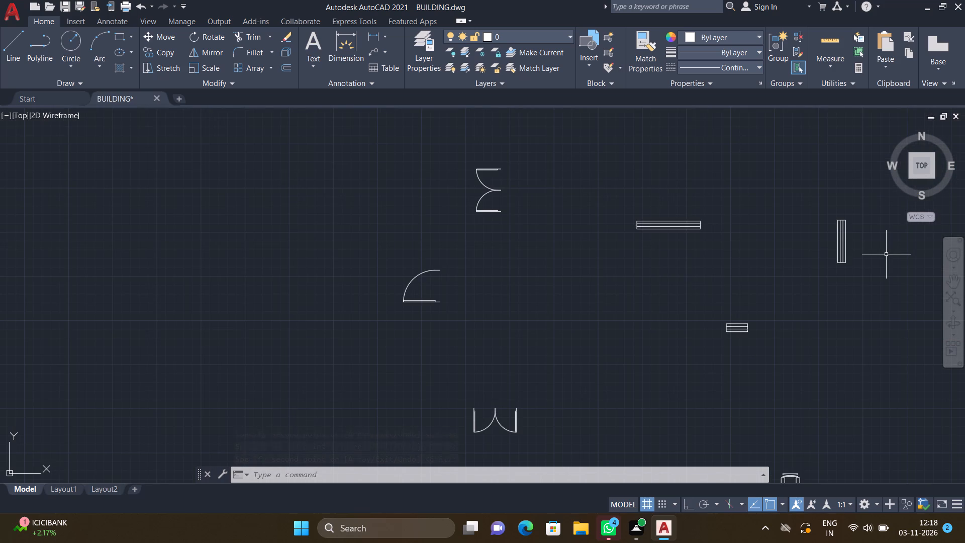
type("RO")
key("Return")
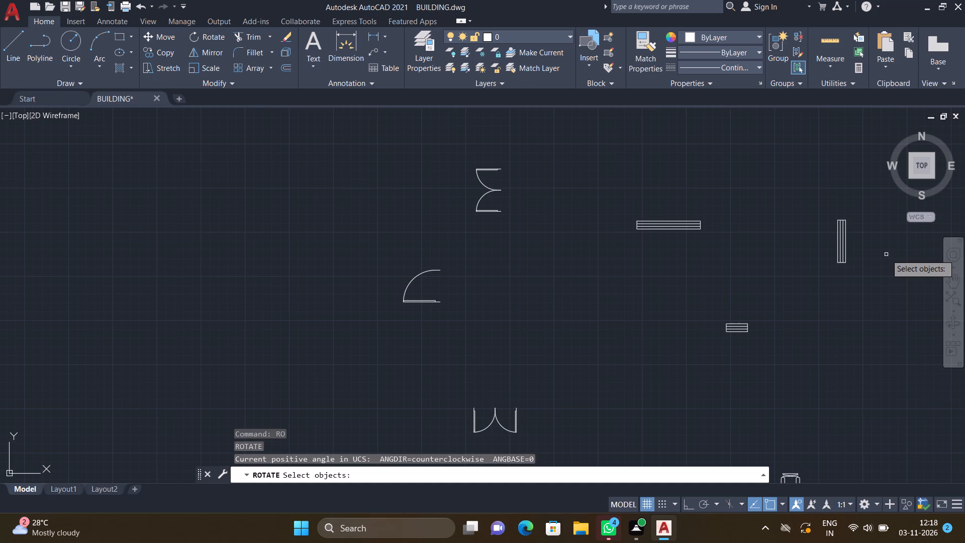
key("F8")
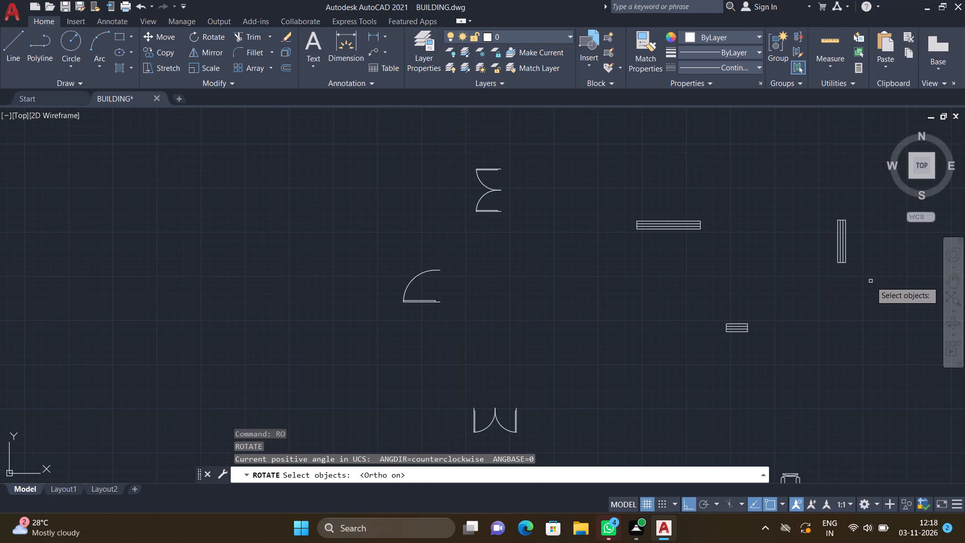
left_click_drag(870, 281, 865, 279)
left_click(813, 182)
key("shift+Return")
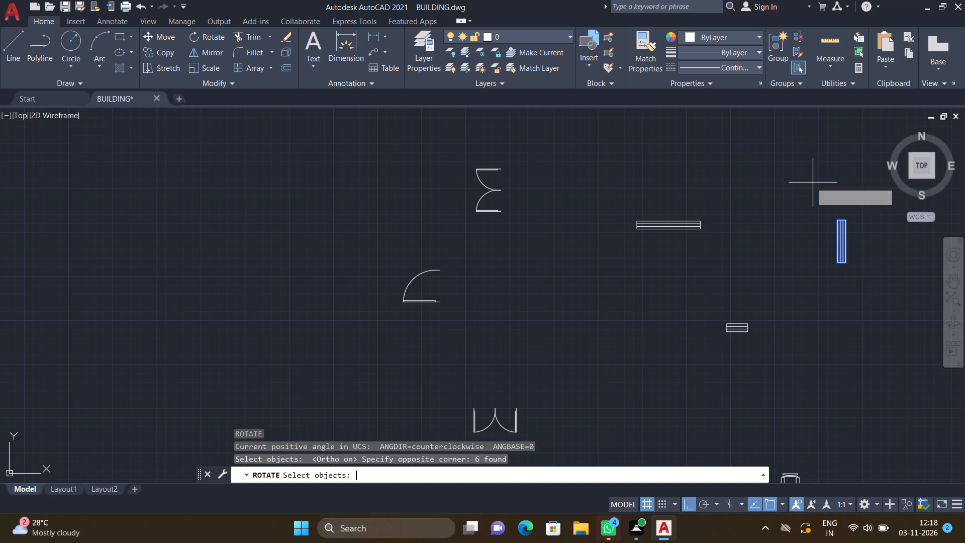
scroll(845, 229, "up", 3)
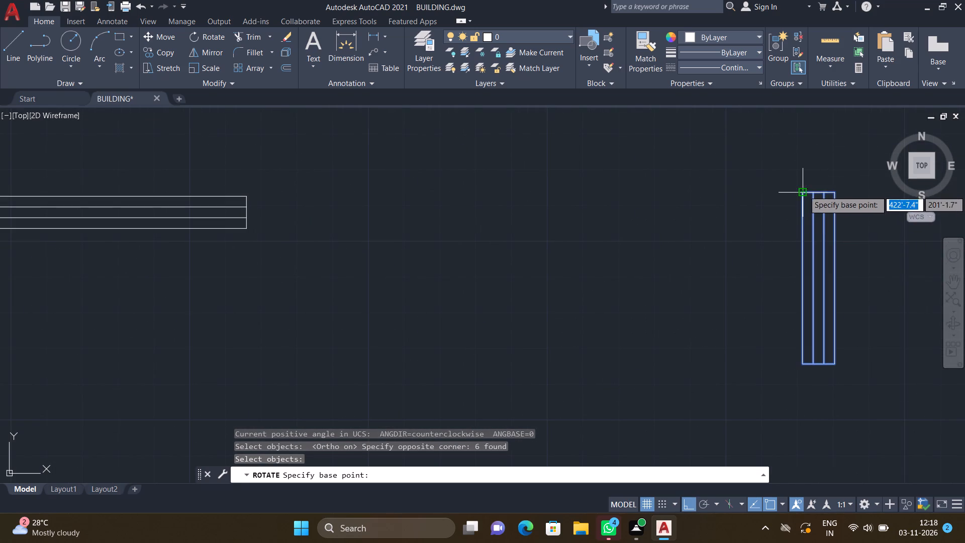
left_click(804, 191)
left_click(777, 289)
With Ortho off, copy the rotated medium-length window from its upper-left corner into the north wall of the new apartment's northeast room, then end copying.
type("CO")
key("Return")
left_click_drag(830, 259, 824, 257)
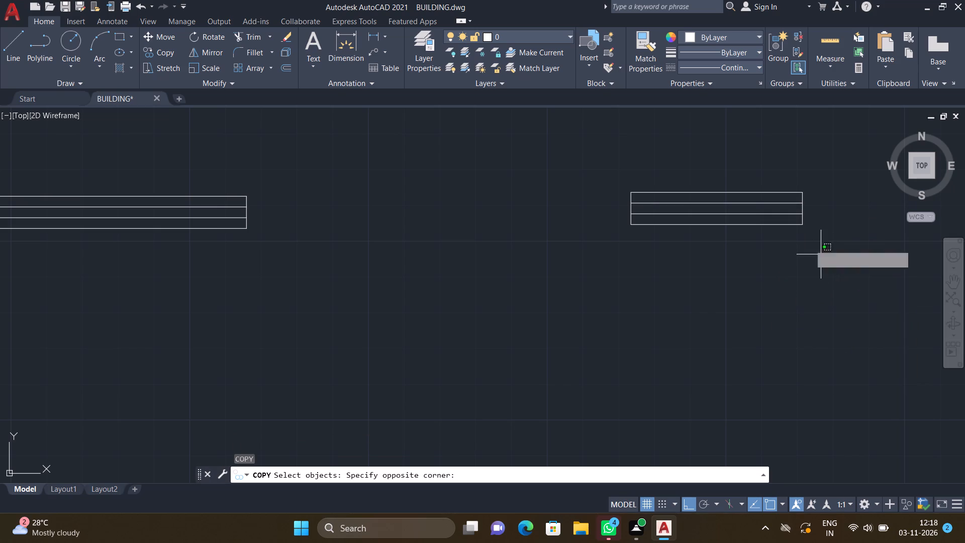
left_click(587, 128)
key("Return")
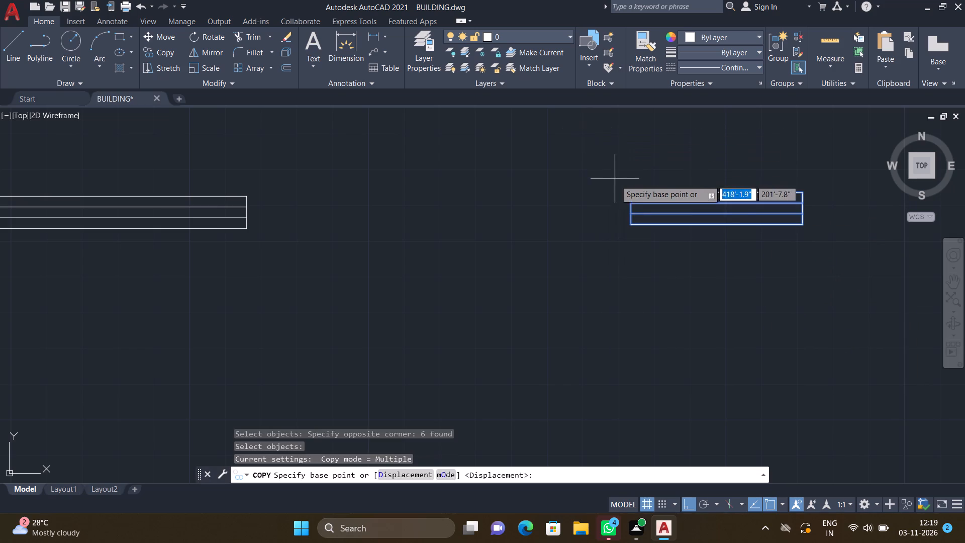
scroll(627, 190, "up", 2)
left_click(635, 195)
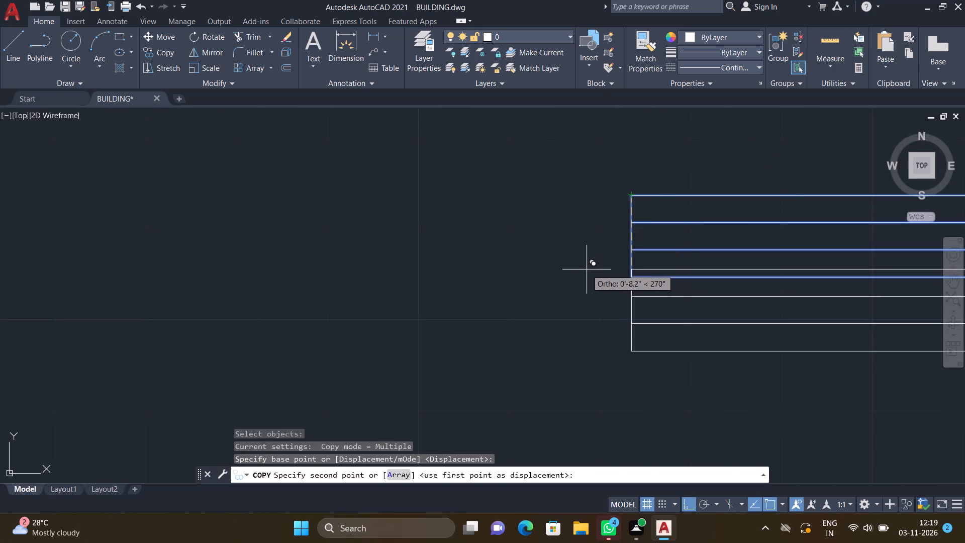
key("F8")
scroll(592, 262, "down", 6)
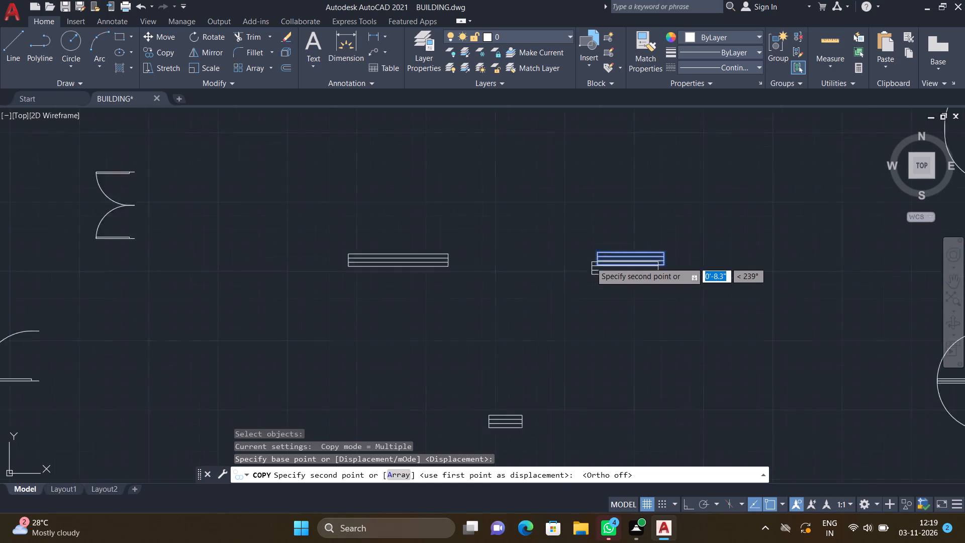
scroll(528, 286, "down", 5)
scroll(254, 403, "up", 3)
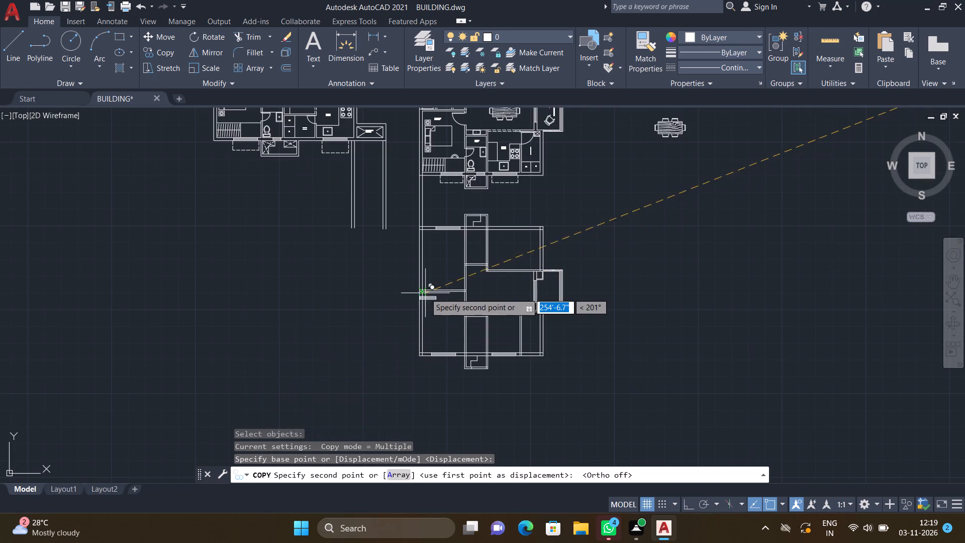
scroll(468, 252, "up", 3)
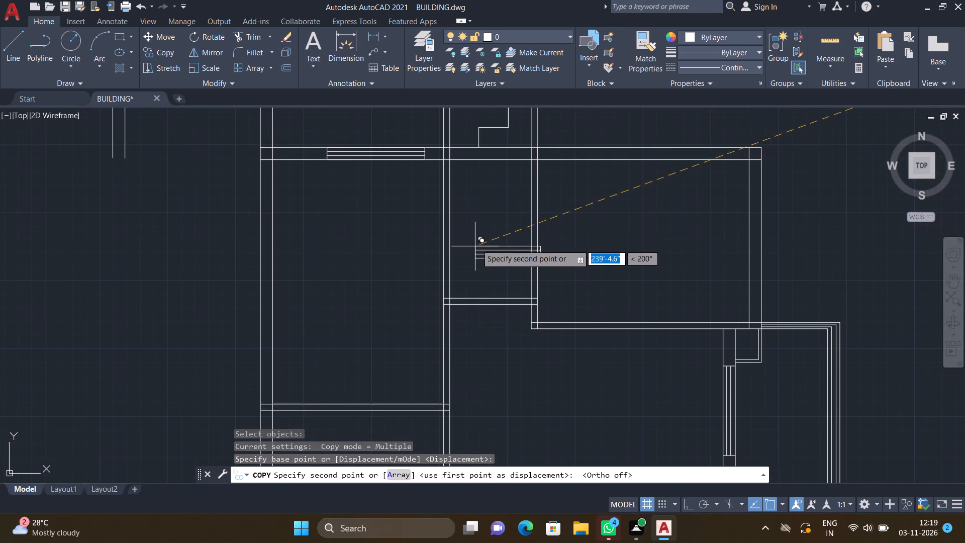
scroll(600, 151, "up", 3)
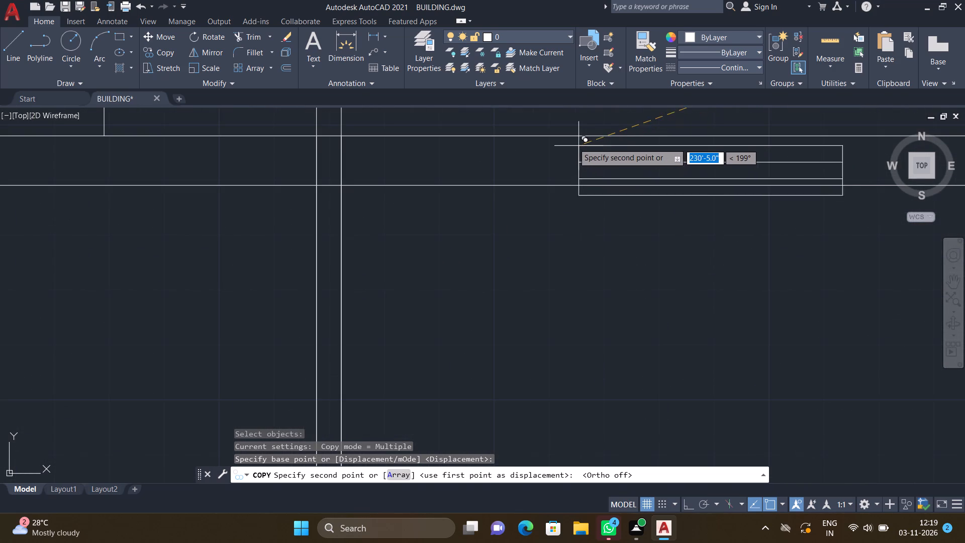
scroll(555, 141, "up", 3)
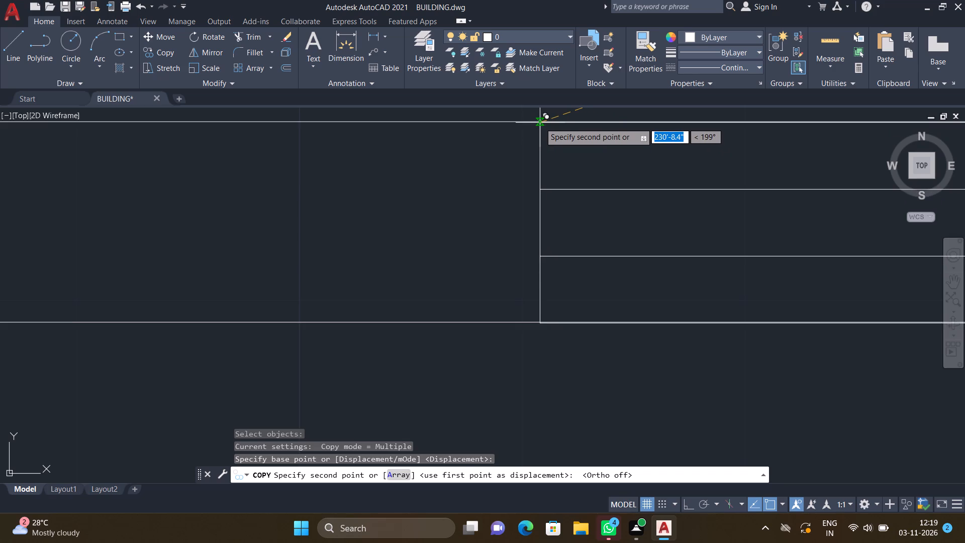
left_click(540, 123)
scroll(502, 179, "down", 5)
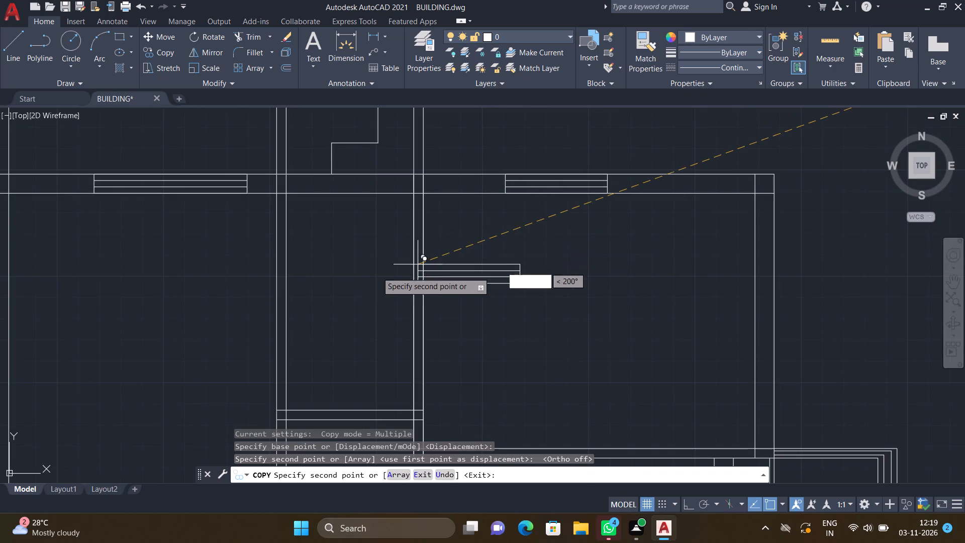
scroll(263, 301, "down", 1)
scroll(255, 231, "up", 3)
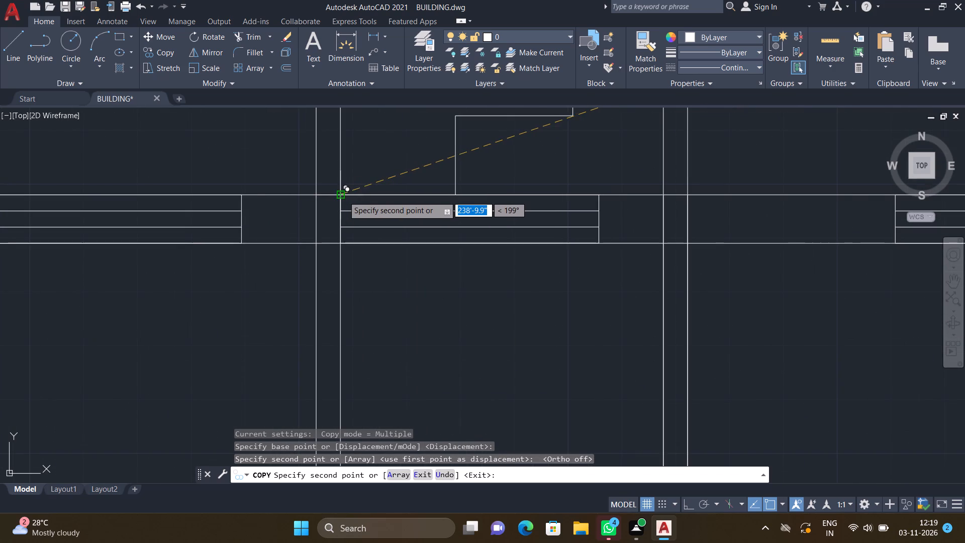
scroll(343, 196, "up", 3)
scroll(345, 211, "down", 11)
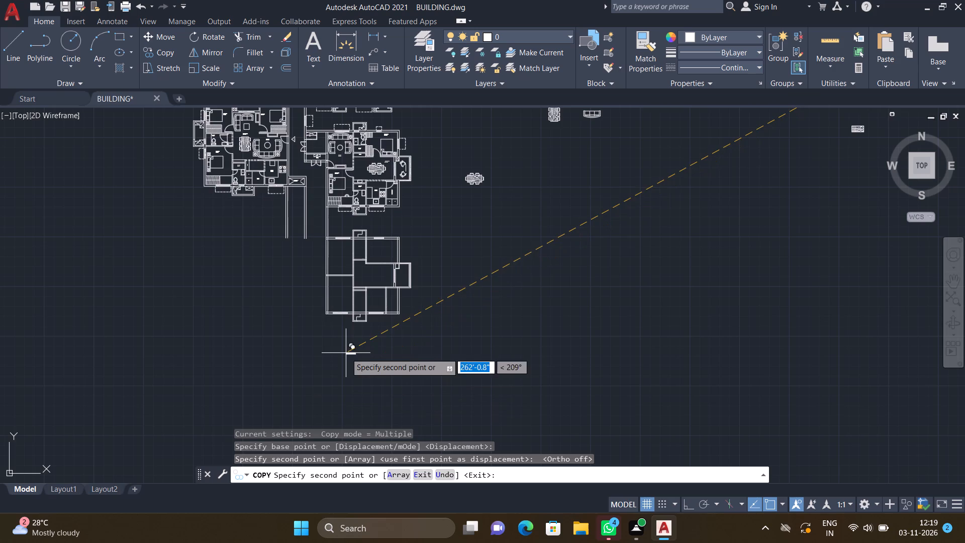
scroll(400, 340, "up", 3)
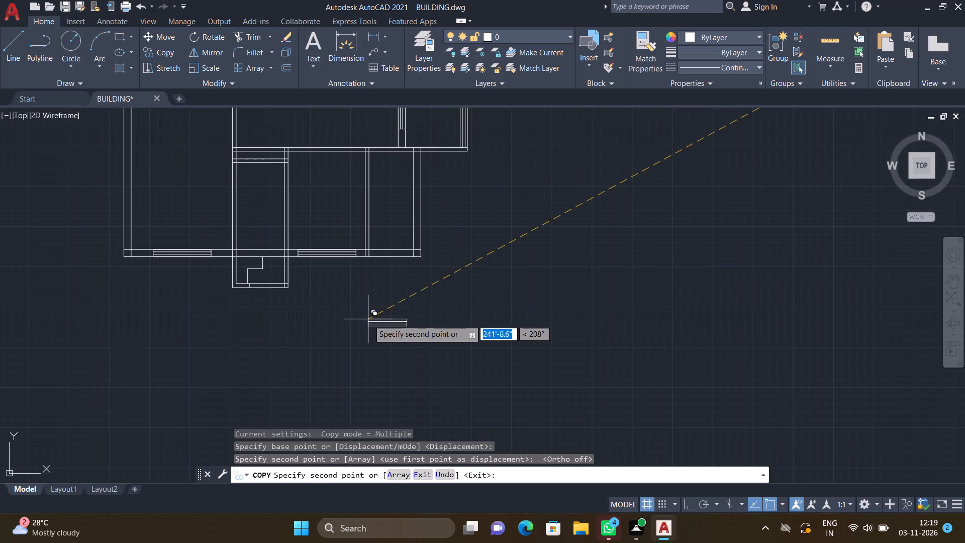
key("Return")
Copy the short horizontal window symbol from its upper-left corner into the south wall, between the side walls of the south projection.
scroll(365, 323, "down", 5)
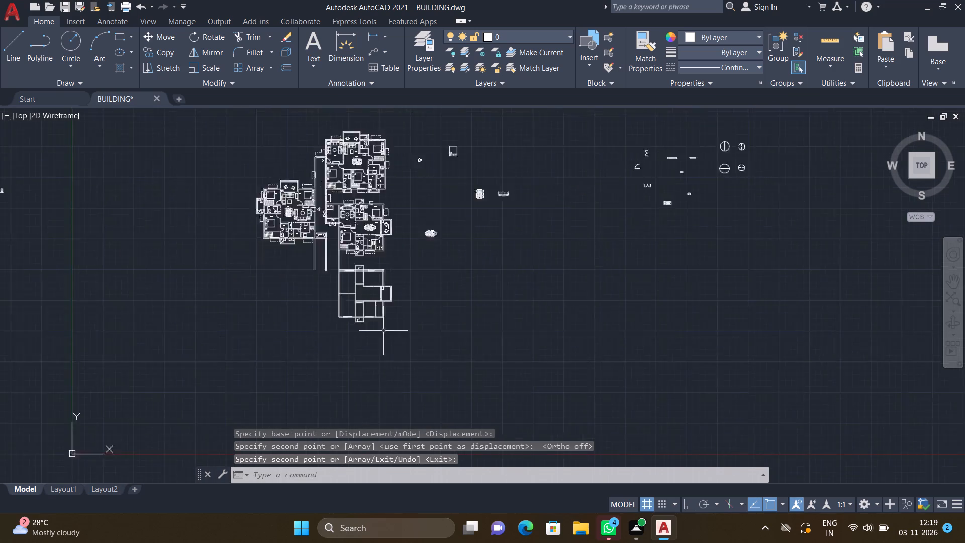
scroll(585, 226, "up", 3)
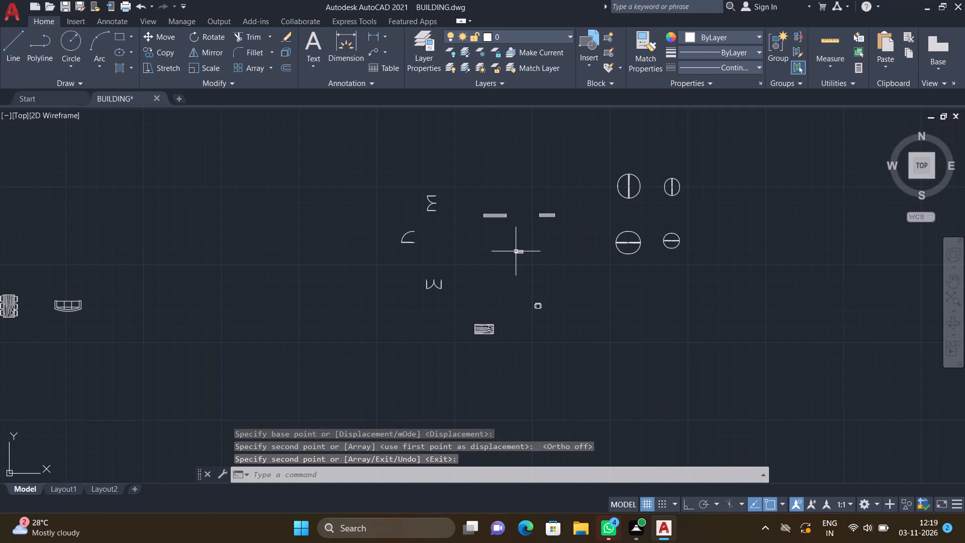
scroll(516, 257, "up", 3)
type("CO")
key("Return")
left_click_drag(540, 251, 533, 246)
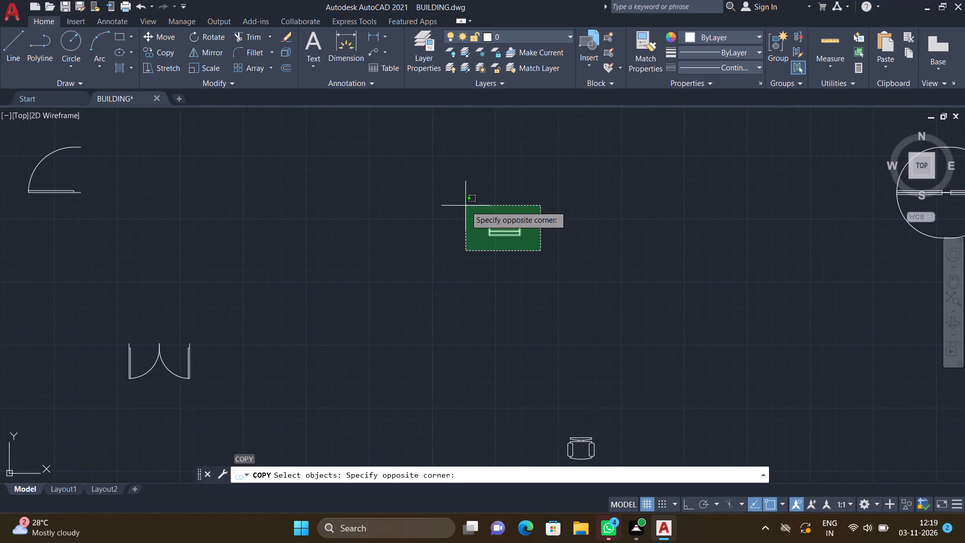
scroll(465, 206, "up", 2)
left_click(461, 200)
key("Return")
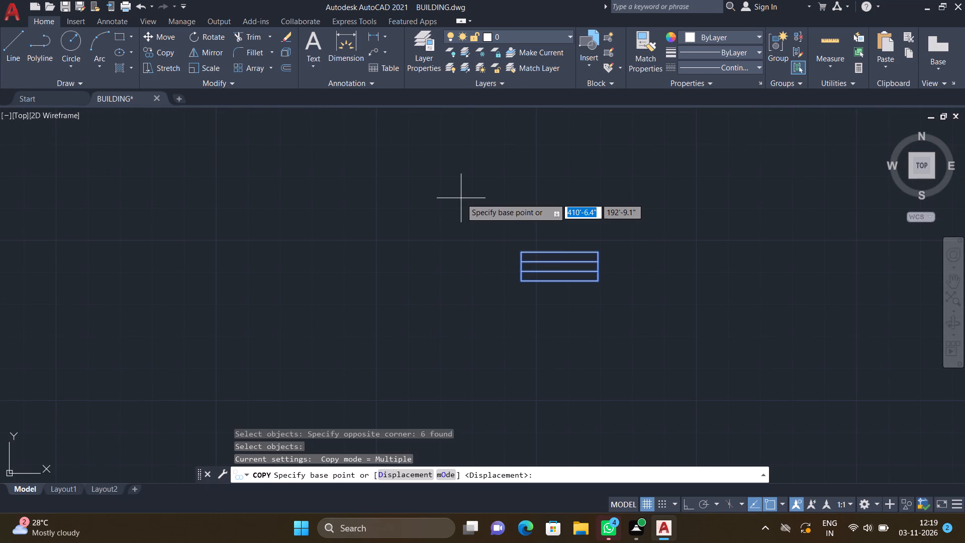
scroll(505, 206, "up", 3)
scroll(554, 377, "down", 2)
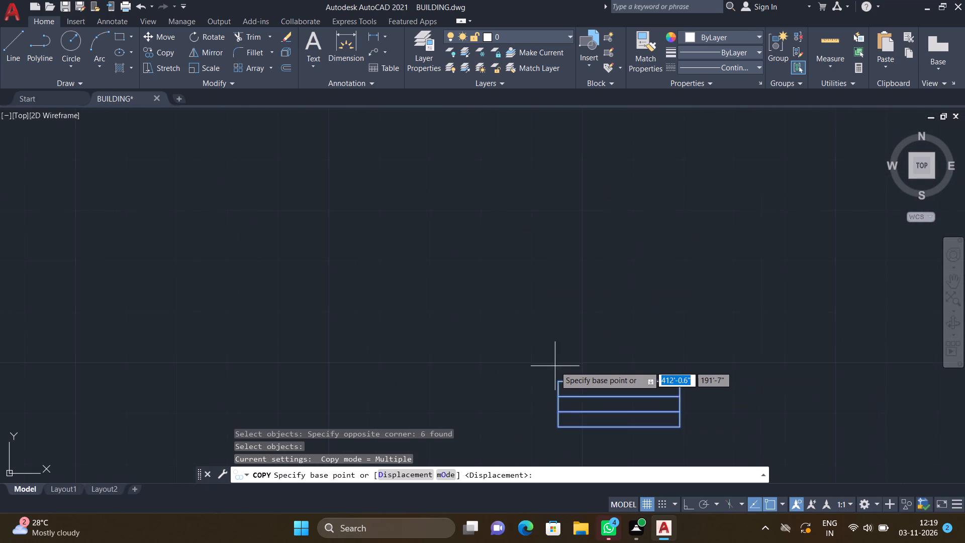
left_click(559, 383)
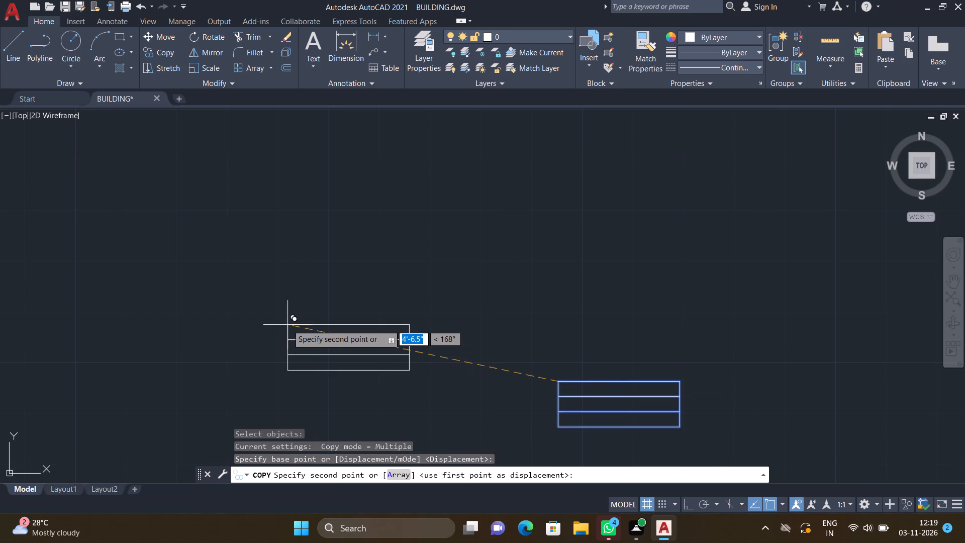
scroll(287, 325, "down", 10)
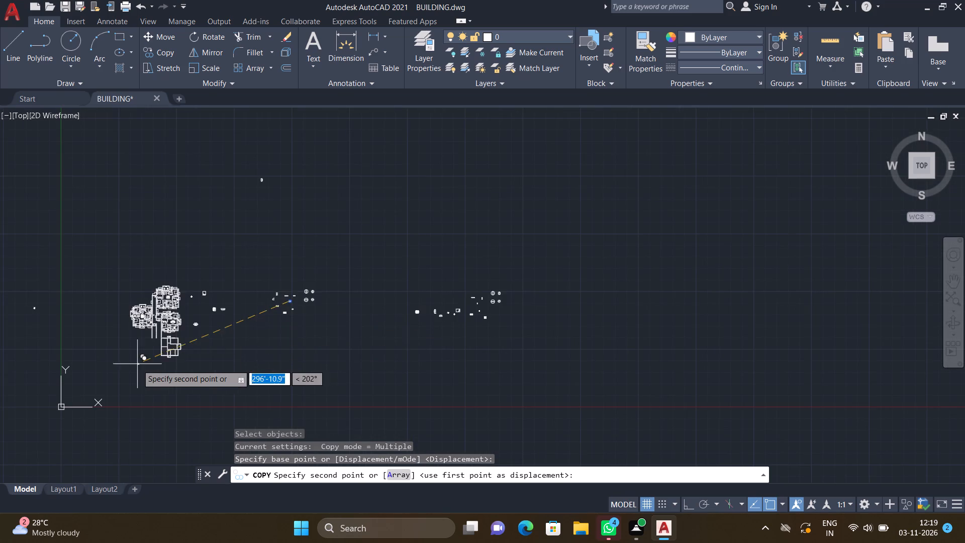
scroll(136, 366, "up", 4)
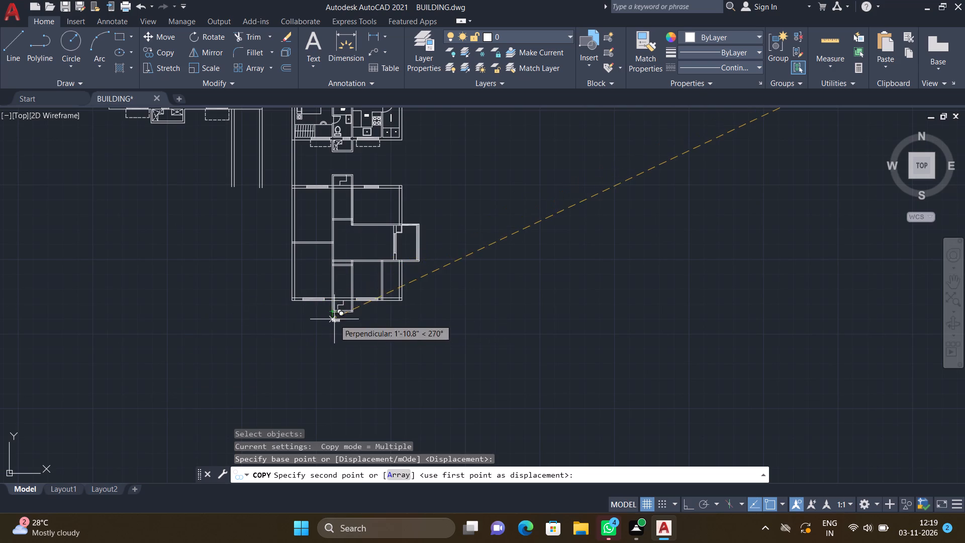
scroll(340, 314, "up", 3)
scroll(331, 257, "up", 4)
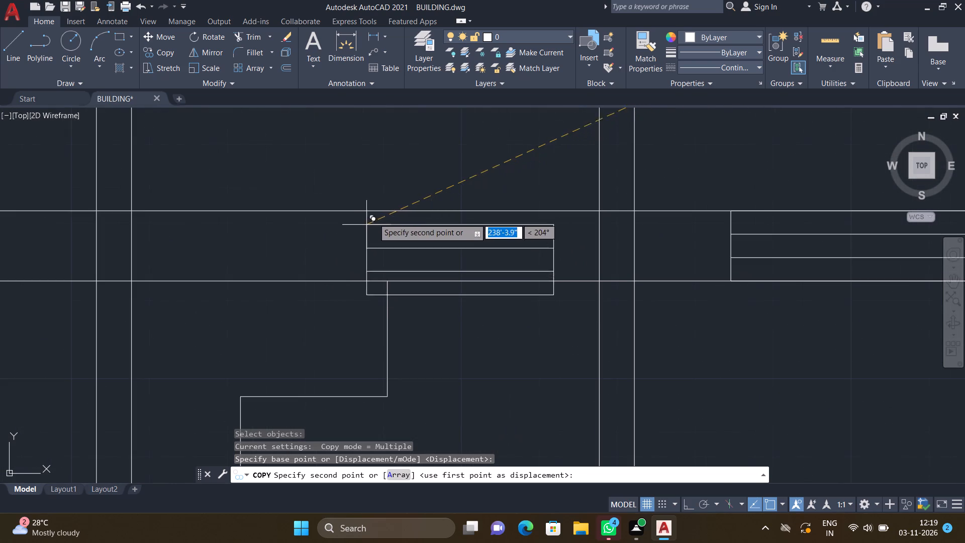
scroll(382, 215, "up", 2)
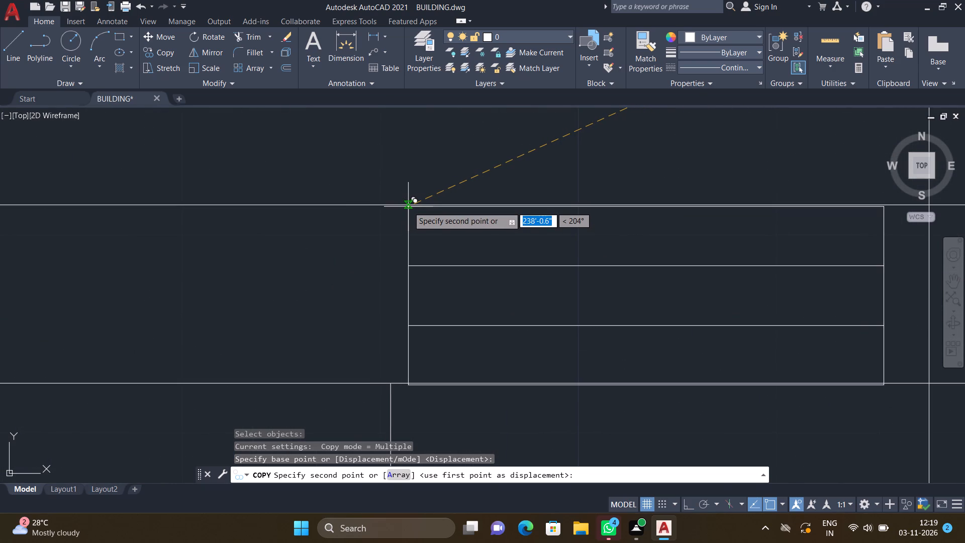
left_click(408, 205)
Place another copy of the short window in the north wall at the north projection, just inside its west wall, and end the copying.
scroll(403, 206, "down", 6)
scroll(404, 124, "down", 4)
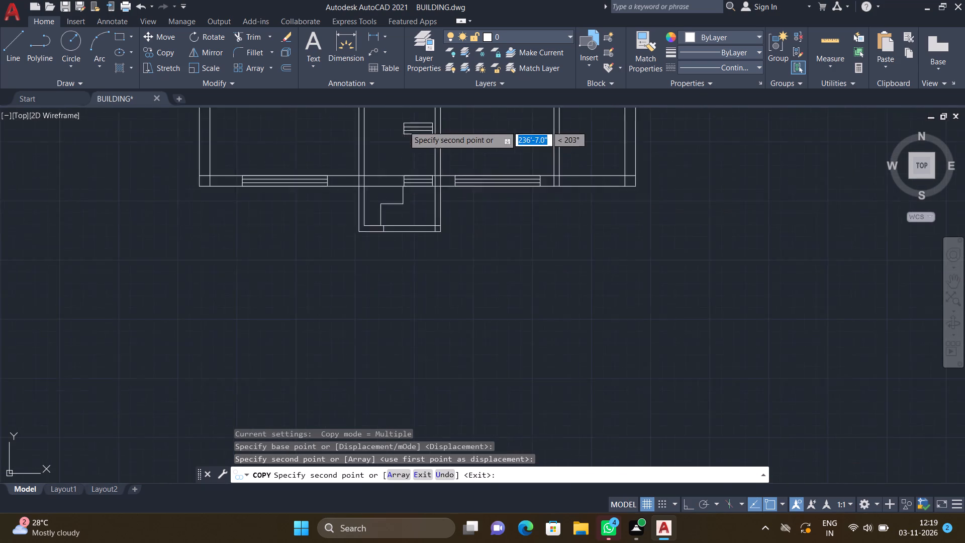
scroll(408, 330, "down", 4)
scroll(392, 238, "up", 3)
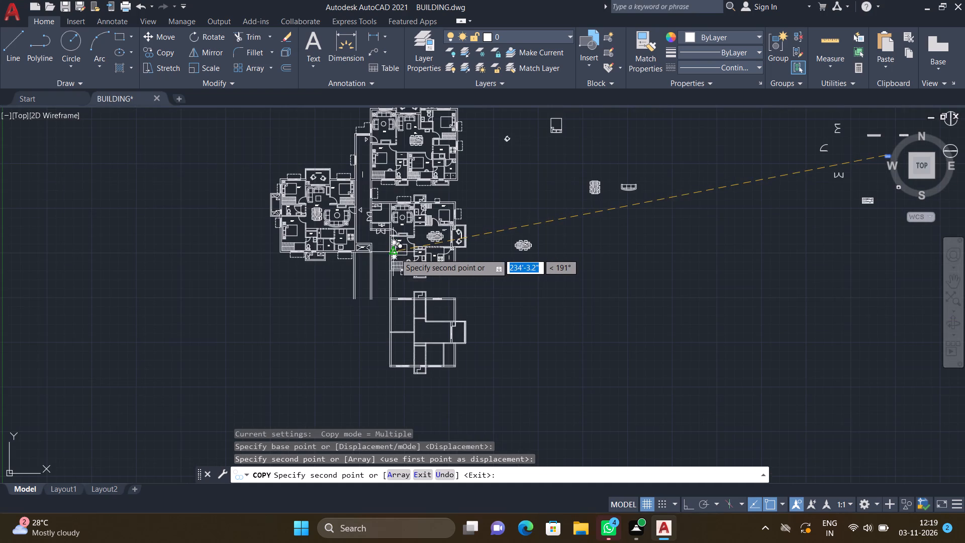
scroll(410, 301, "up", 7)
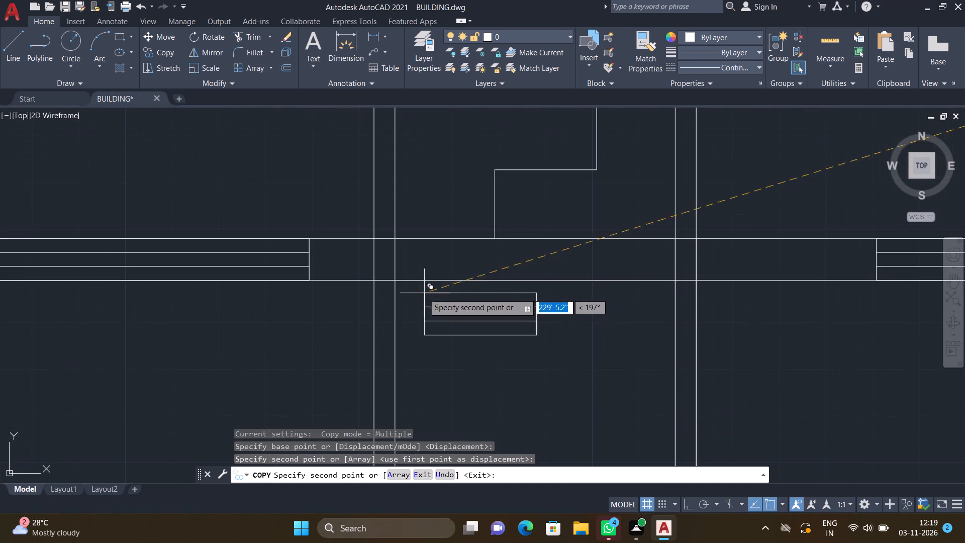
scroll(403, 248, "up", 3)
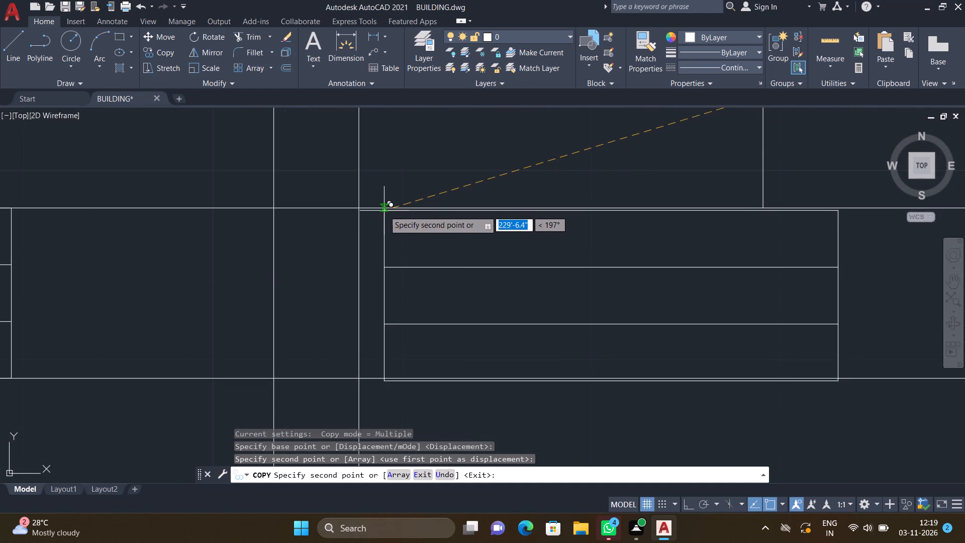
left_click(381, 207)
scroll(474, 266, "down", 4)
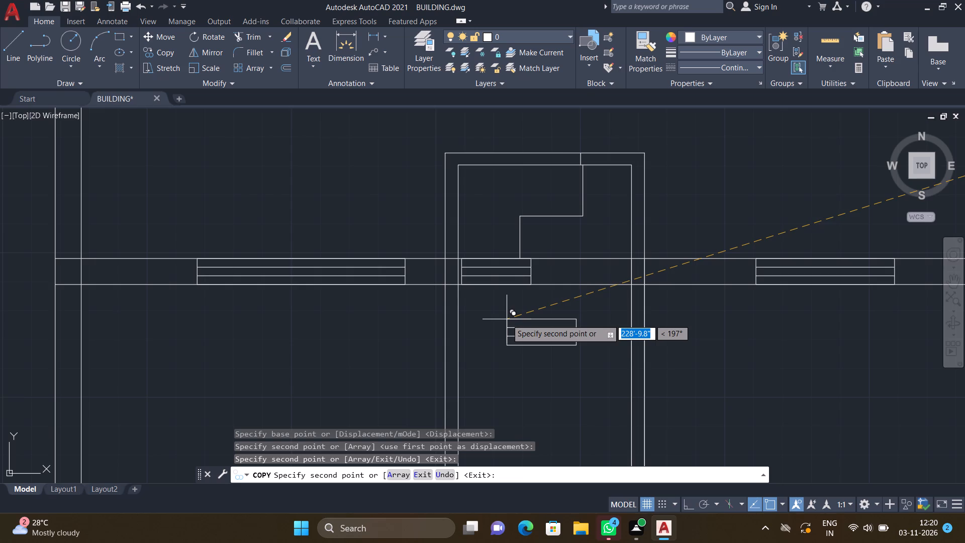
scroll(507, 320, "down", 6)
scroll(526, 405, "down", 1)
scroll(526, 409, "up", 3)
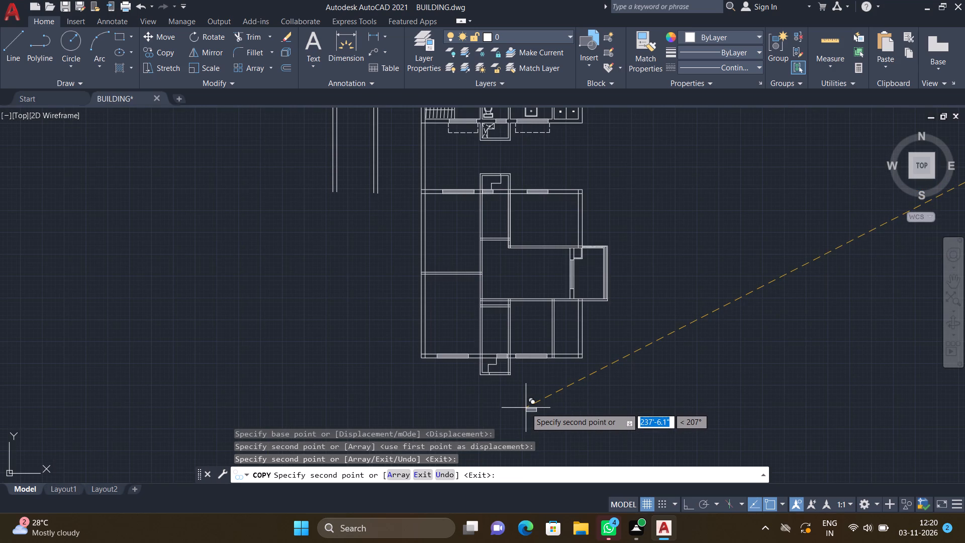
key("Return")
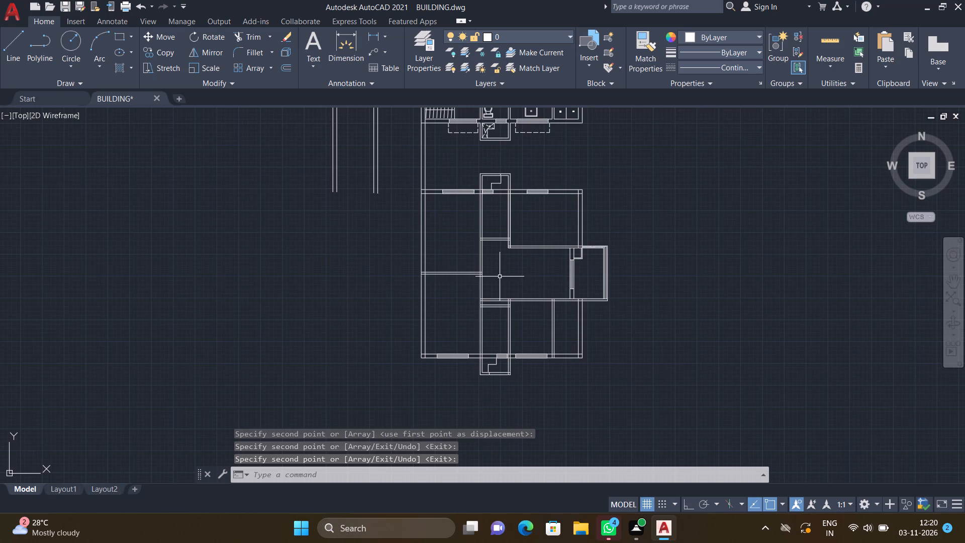
With Ortho on, rotate the medium-length horizontal window symbol among the source symbols 90° clockwise about its lower-left corner.
scroll(597, 224, "down", 2)
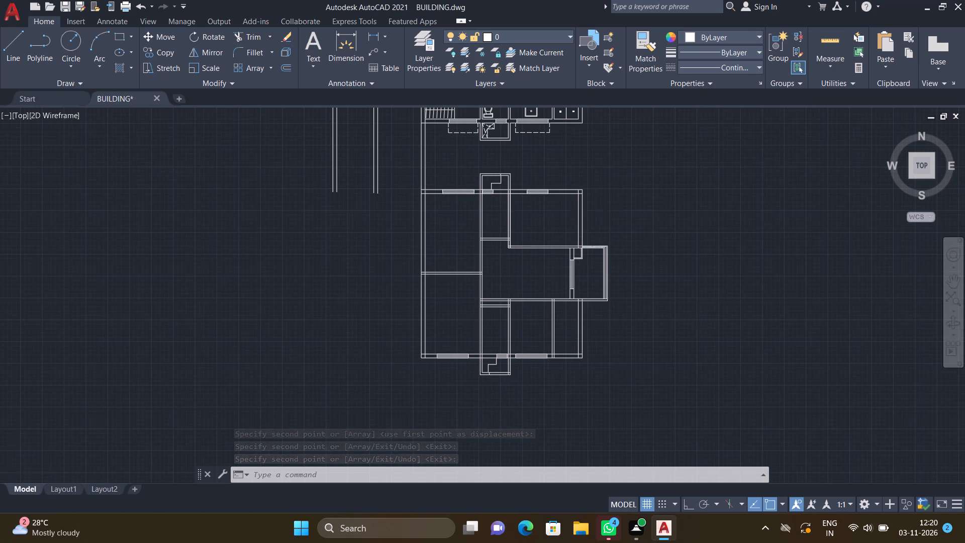
scroll(598, 226, "down", 3)
scroll(691, 176, "up", 4)
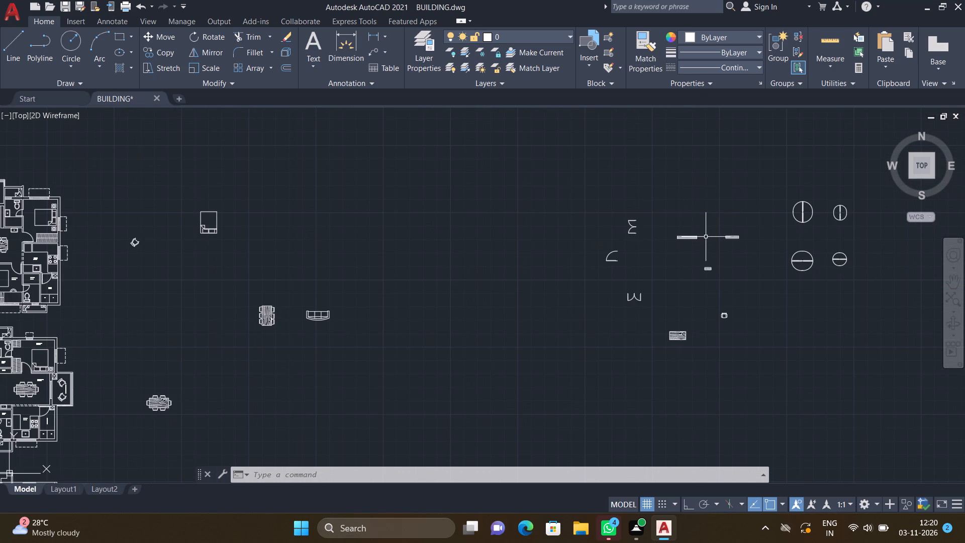
scroll(740, 247, "up", 3)
type("RO")
key("Return")
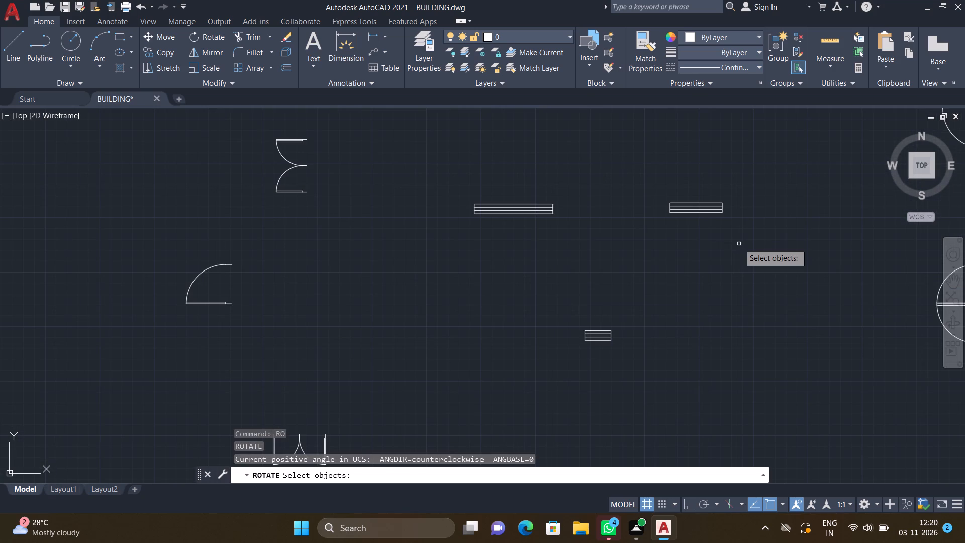
key("F8")
left_click_drag(748, 229, 743, 229)
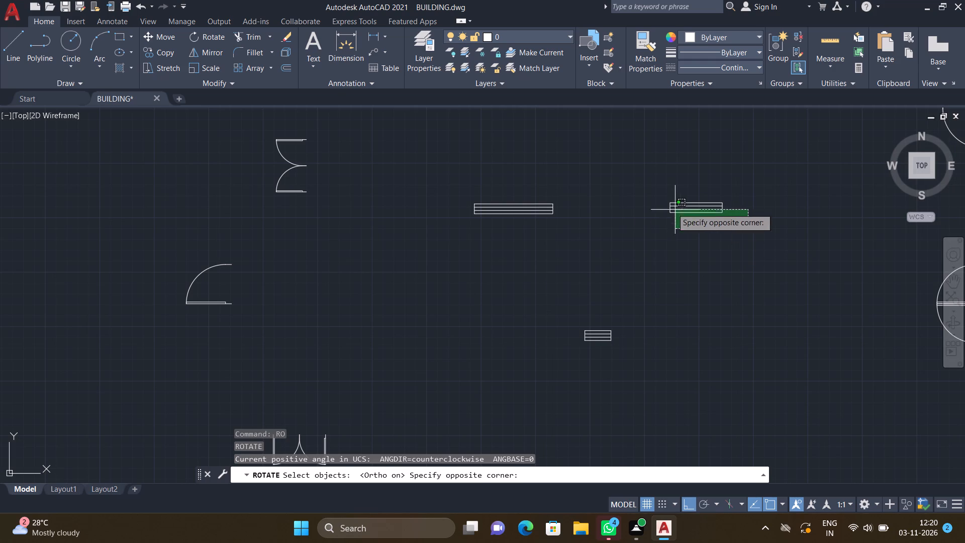
left_click(634, 170)
key("Return")
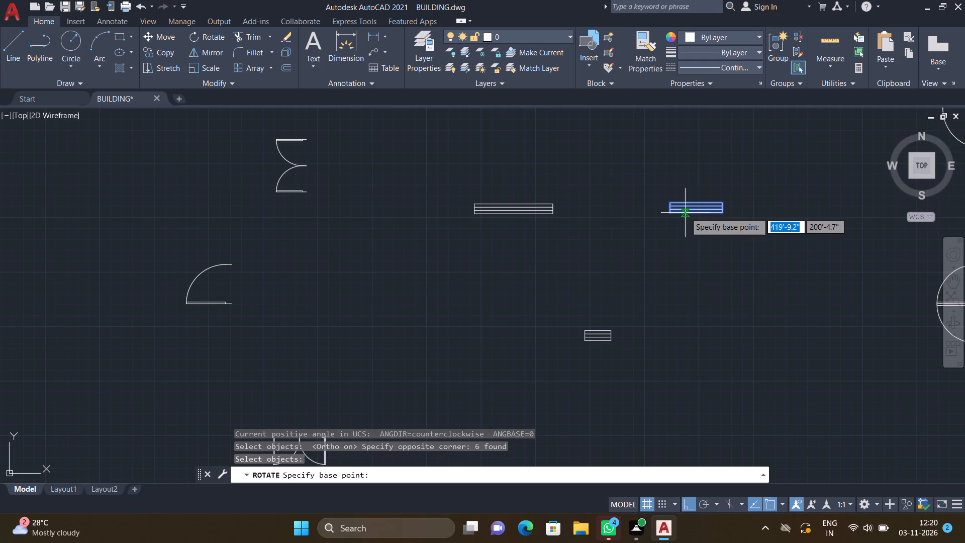
scroll(669, 213, "up", 2)
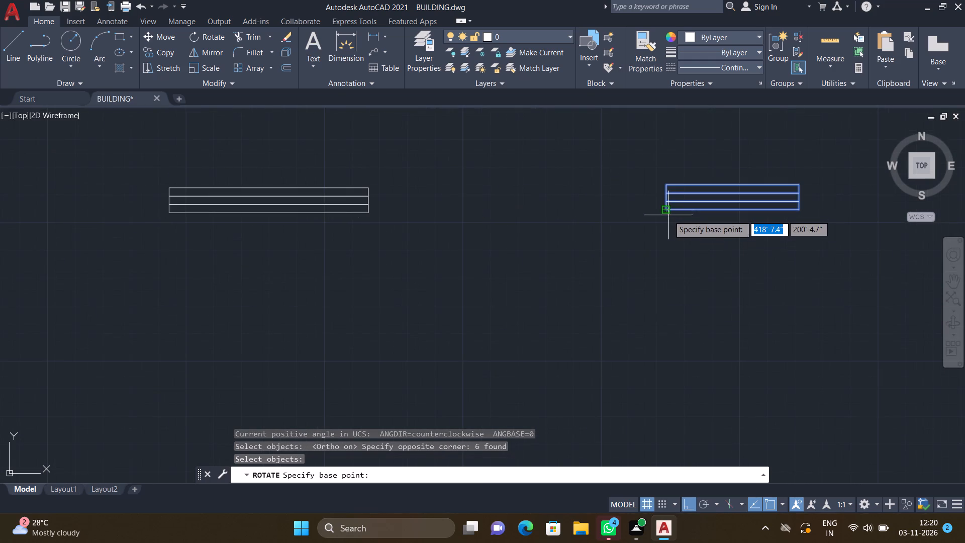
left_click(663, 209)
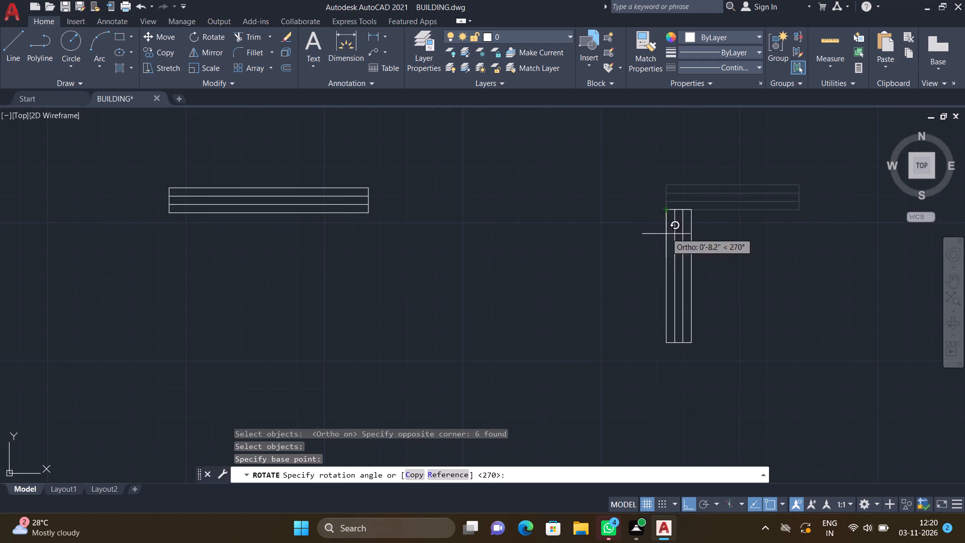
double_click(672, 283)
With Ortho off, copy the rotated medium-length window from its upper-left corner into the east wall of the northeast room, then end copying.
key("c")
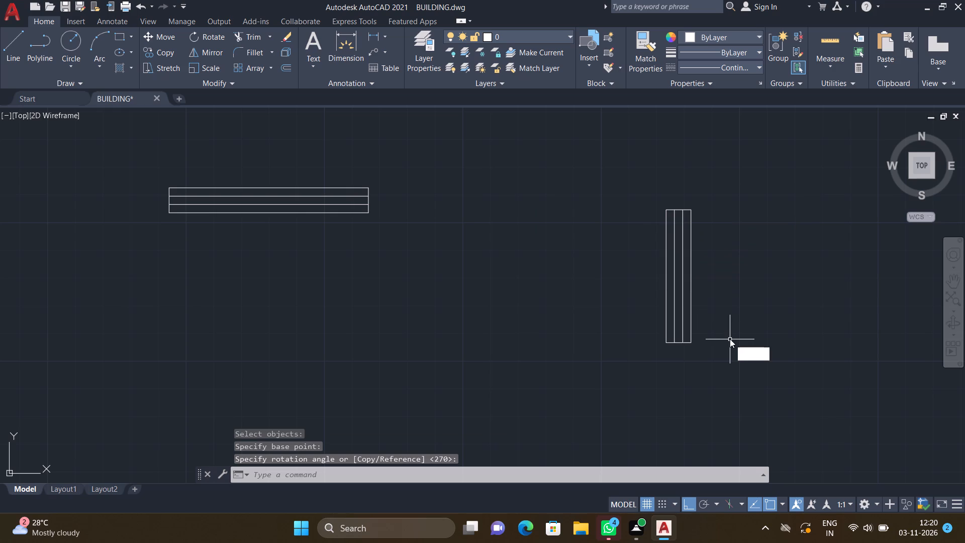
key("o")
key("Return")
left_click_drag(722, 366, 712, 358)
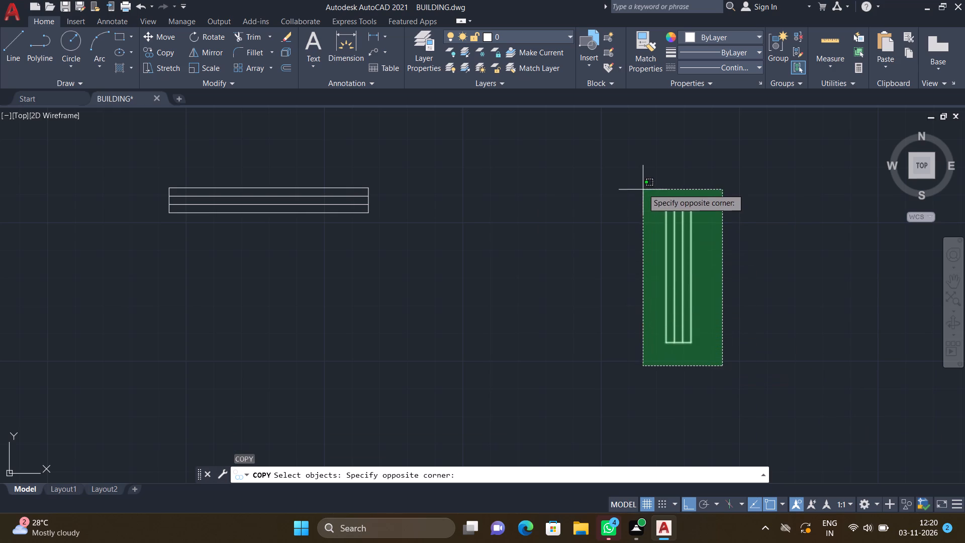
left_click(641, 177)
key("Return")
scroll(661, 209, "up", 2)
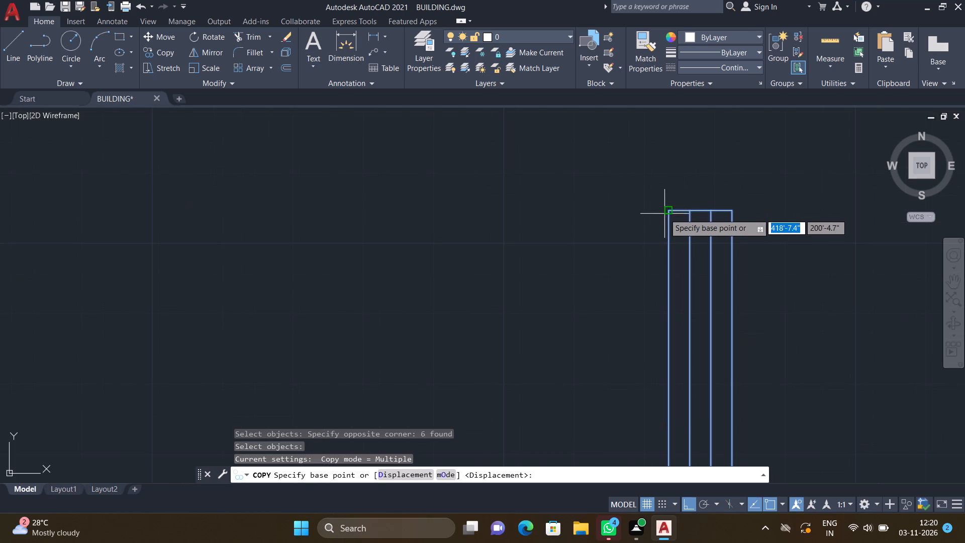
left_click(667, 212)
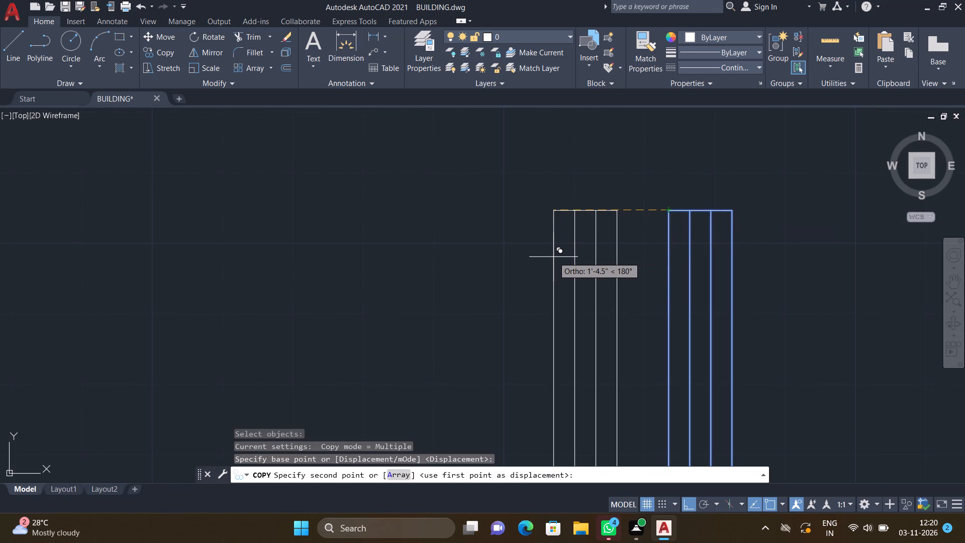
key("F8")
scroll(574, 229, "down", 6)
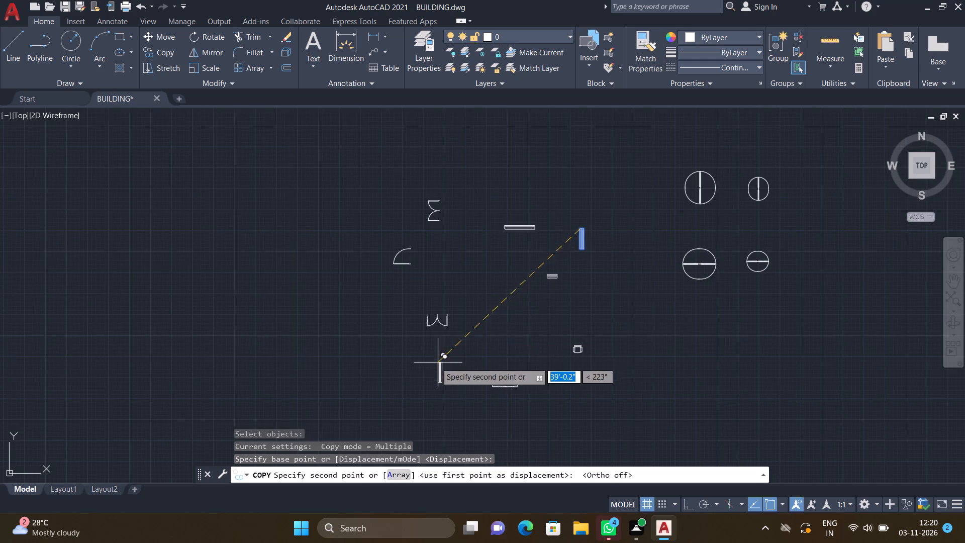
scroll(436, 363, "down", 5)
scroll(292, 446, "up", 8)
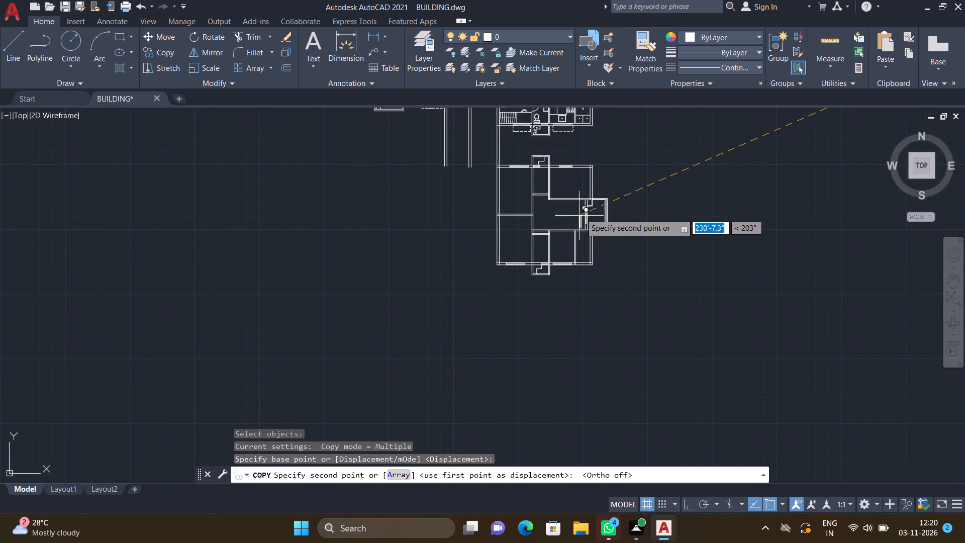
scroll(589, 197, "up", 3)
scroll(587, 138, "up", 3)
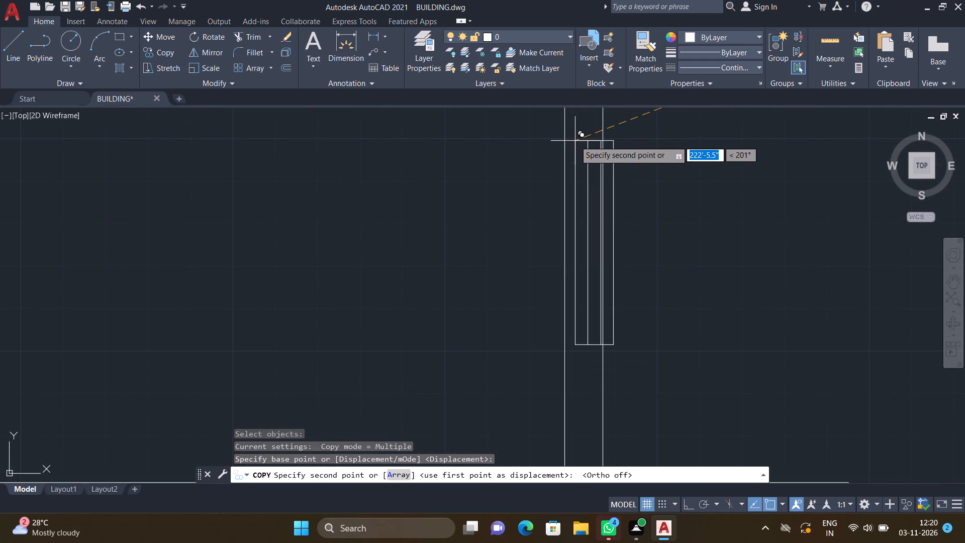
scroll(573, 147, "up", 4)
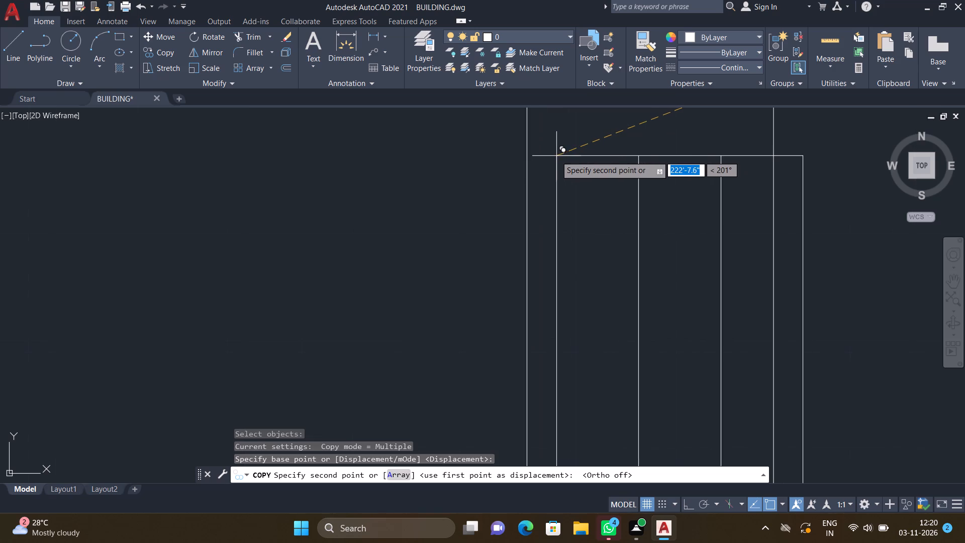
left_click(527, 147)
scroll(536, 175, "down", 2)
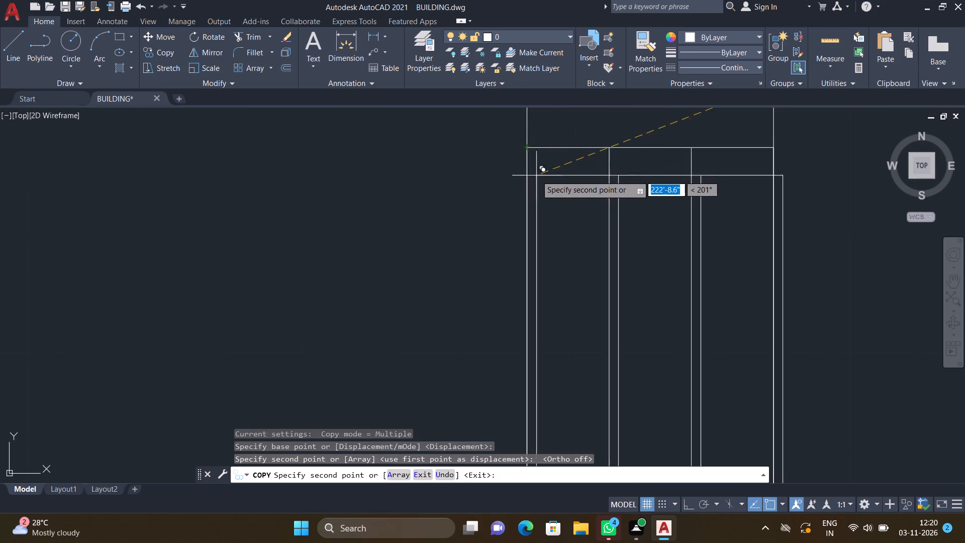
scroll(537, 176, "down", 4)
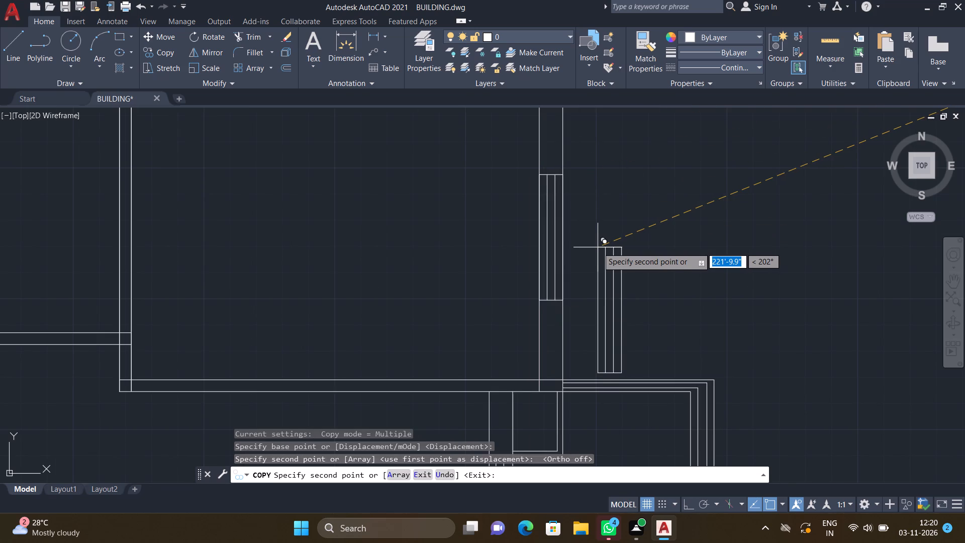
scroll(597, 247, "down", 3)
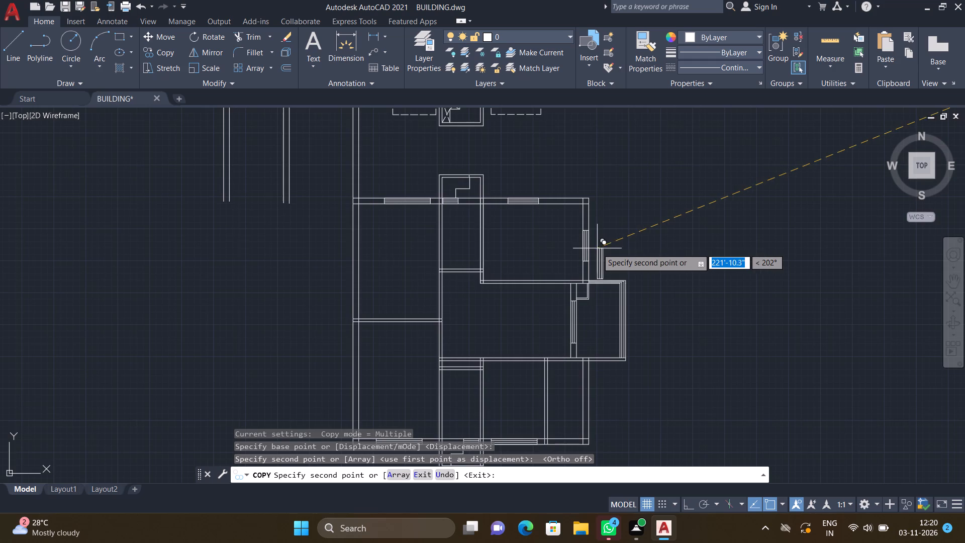
scroll(592, 271, "down", 5)
scroll(569, 355, "up", 5)
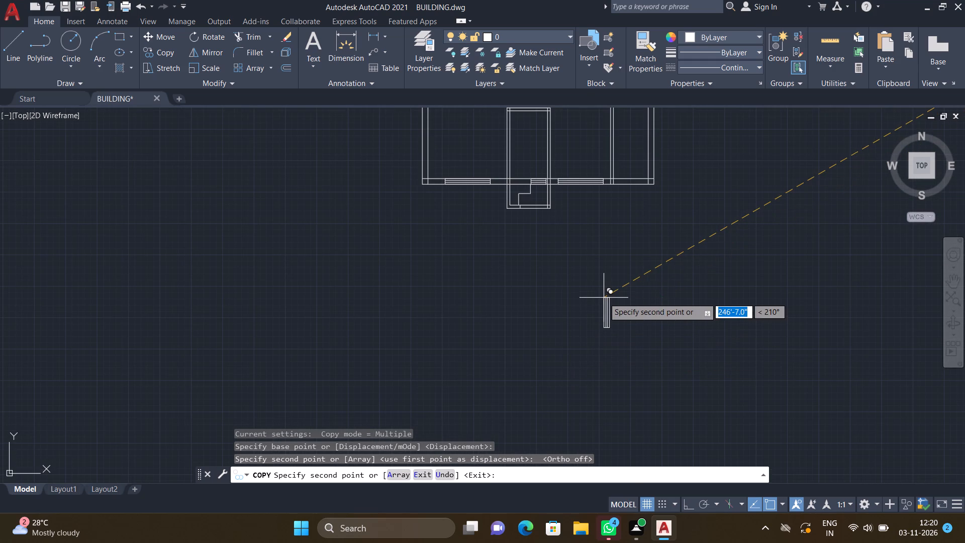
scroll(601, 302, "down", 2)
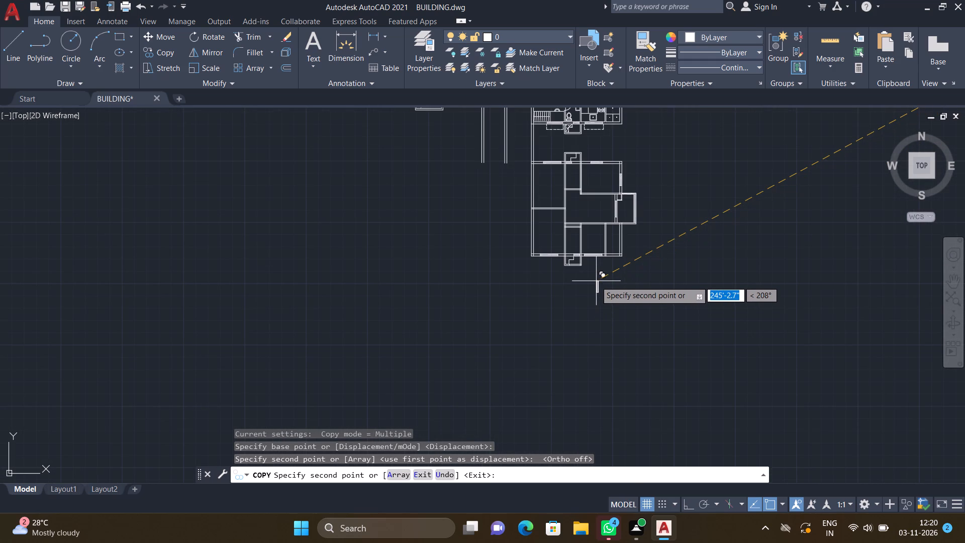
scroll(601, 293, "down", 2)
scroll(592, 258, "up", 4)
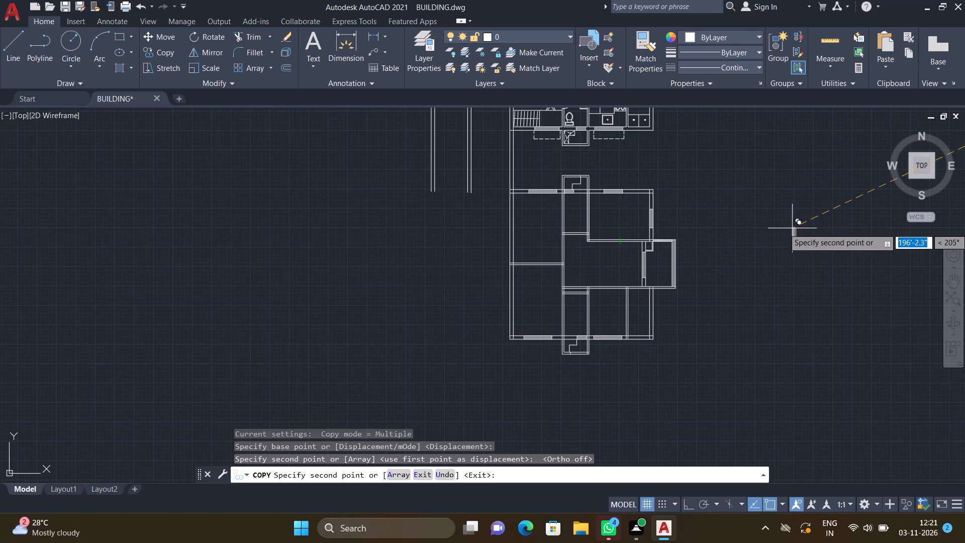
key("Return")
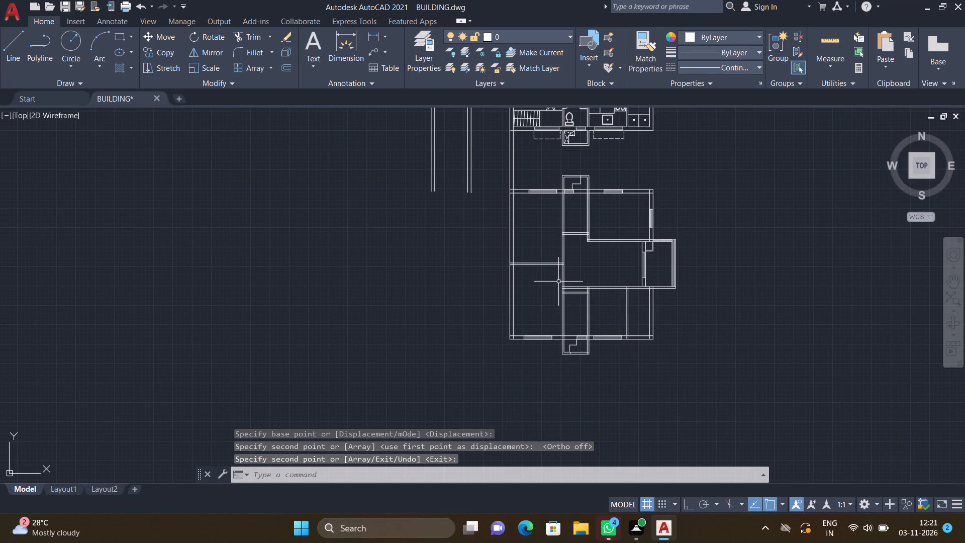
With Ortho on, draw a three-sided shallow rectangular outline against the north face of the partition between the two west rooms.
scroll(558, 278, "down", 1)
scroll(552, 249, "up", 2)
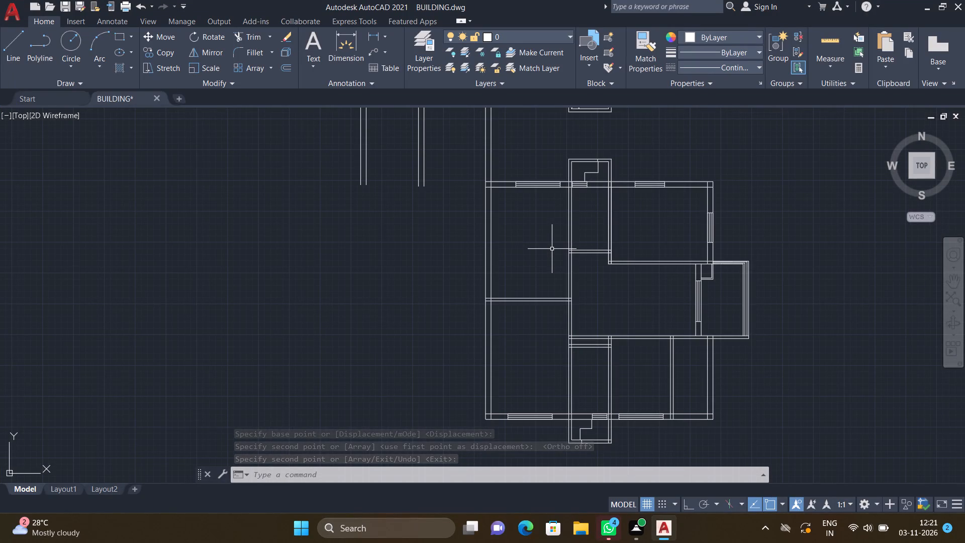
key("l")
key("Return")
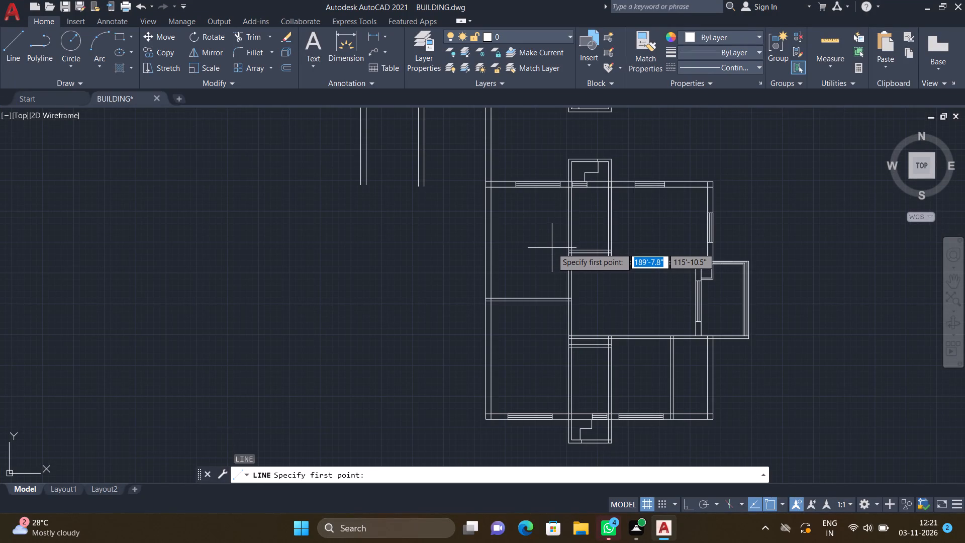
scroll(511, 300, "up", 3)
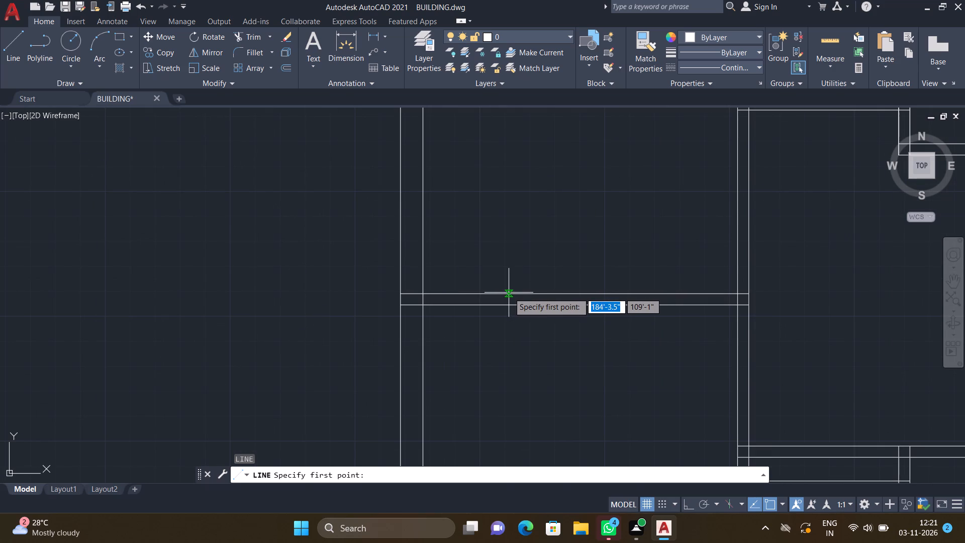
left_click(510, 294)
scroll(512, 245, "up", 3)
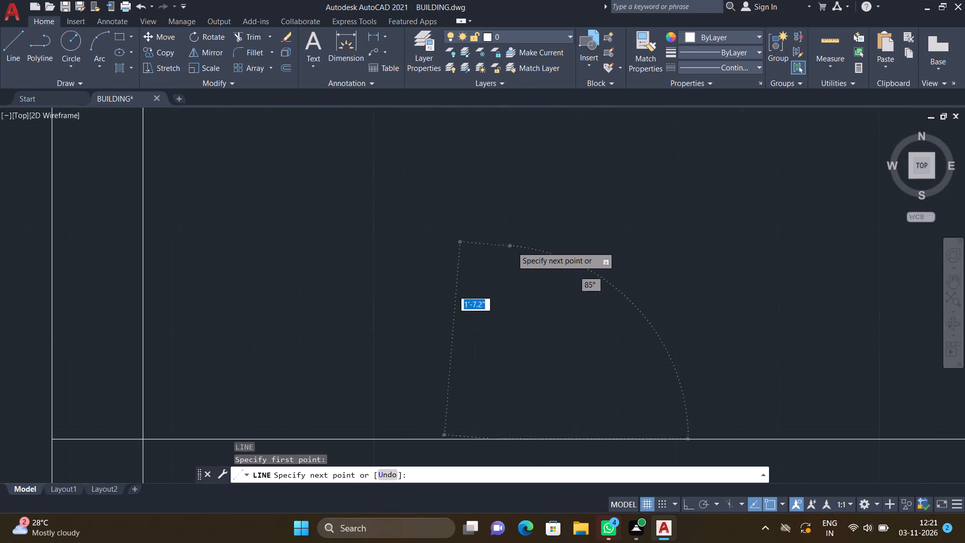
key("F8")
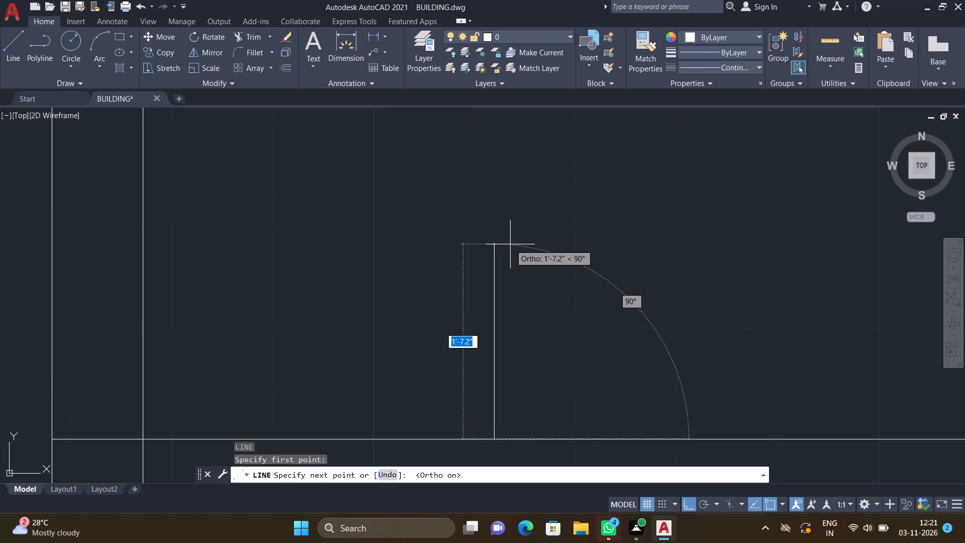
scroll(513, 246, "down", 3)
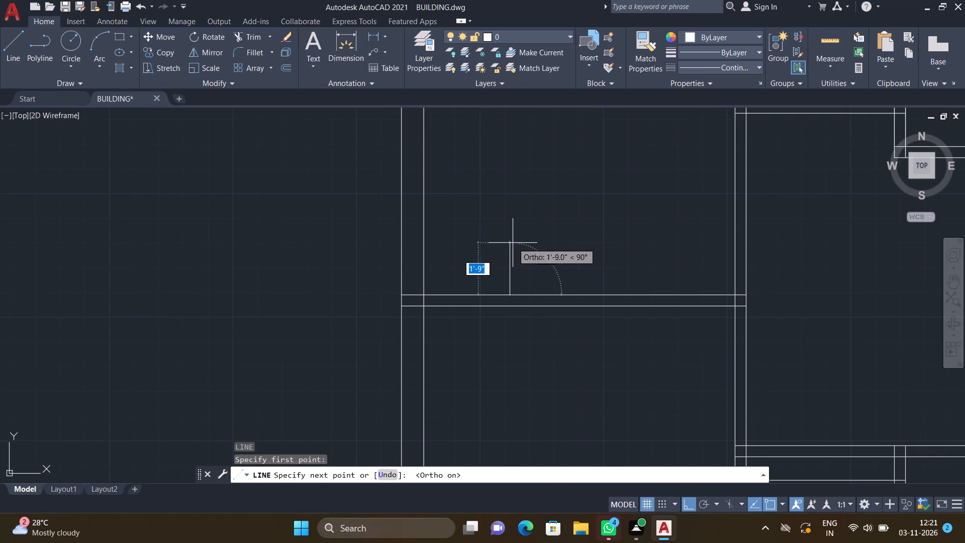
left_click_drag(510, 258, 518, 259)
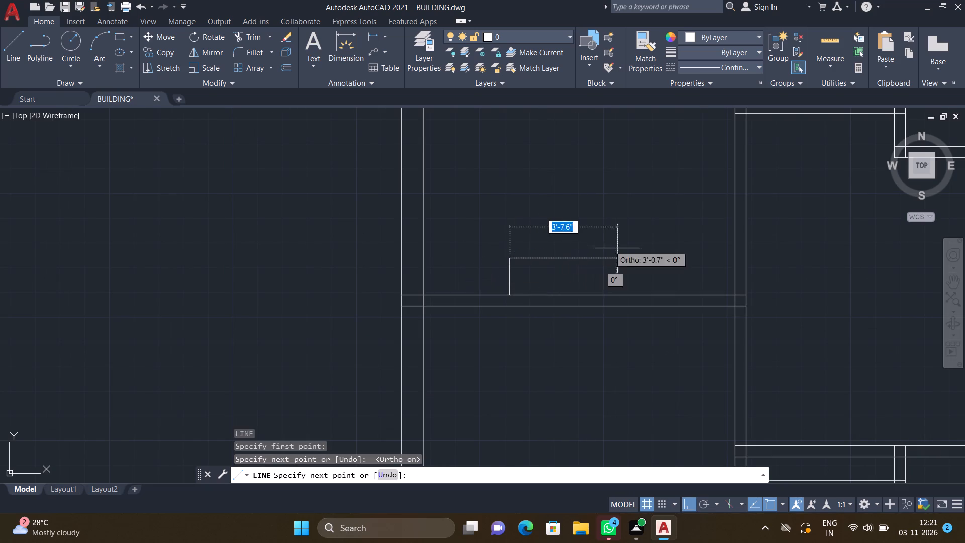
scroll(636, 262, "up", 1)
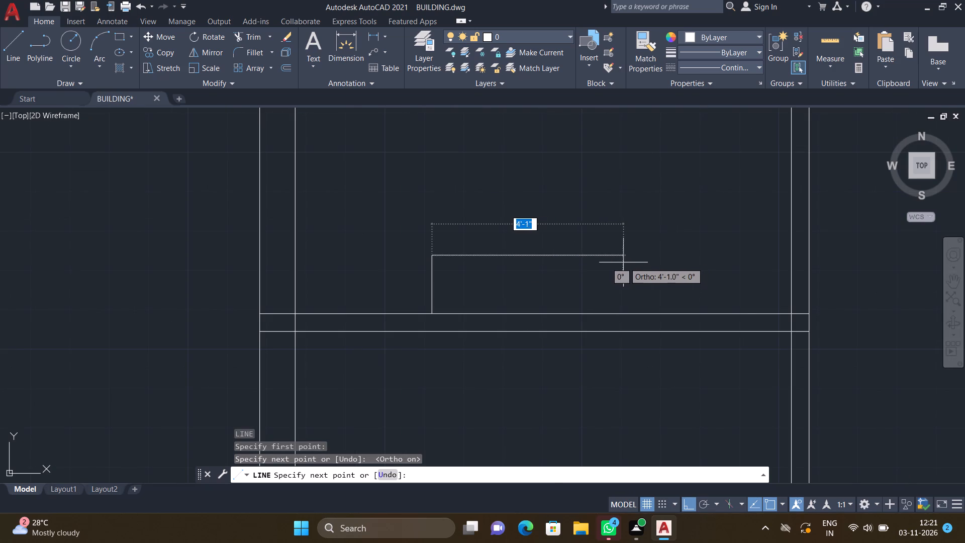
left_click(610, 257)
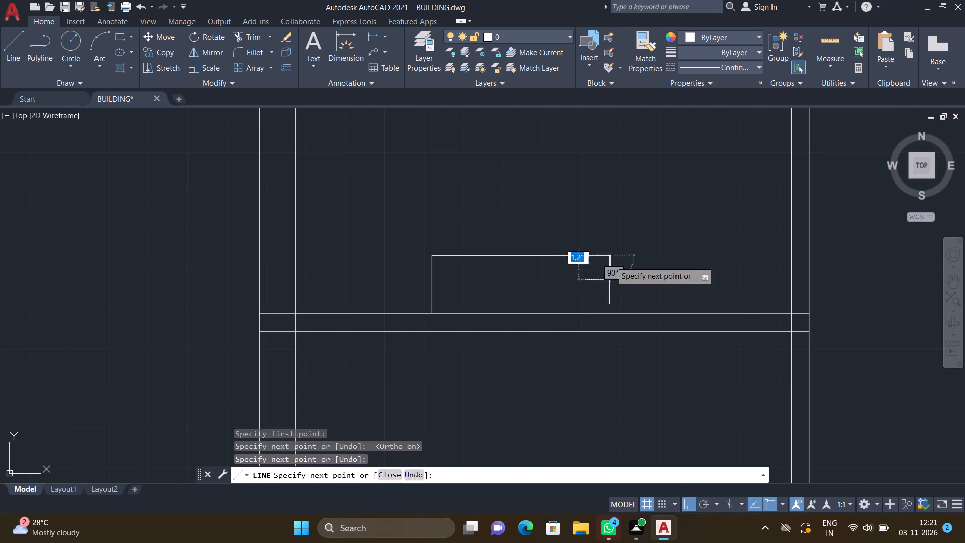
left_click(609, 311)
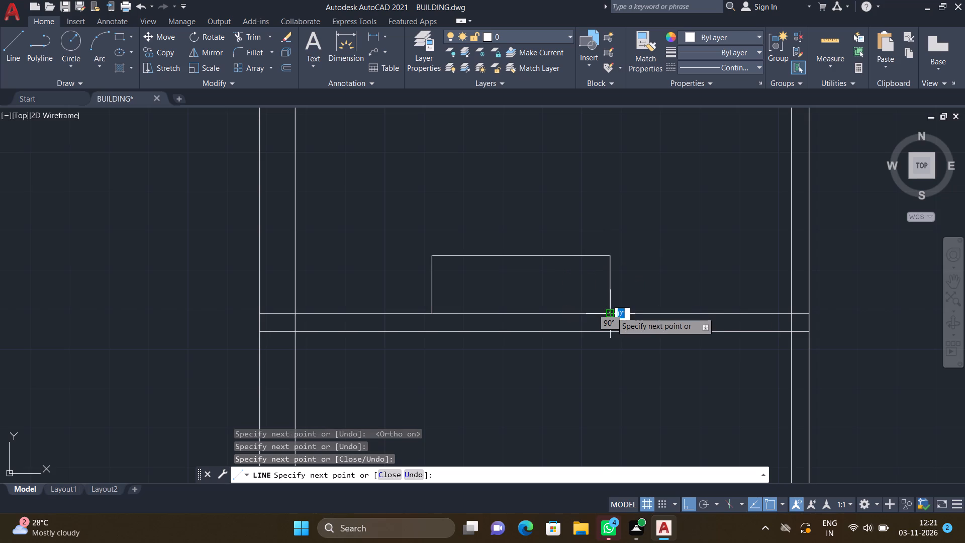
key("Return")
Draw a second three-sided outline about 11 inches deep inside the shallow rectangle, starting and ending on the partition's north face.
key("l")
key("Return")
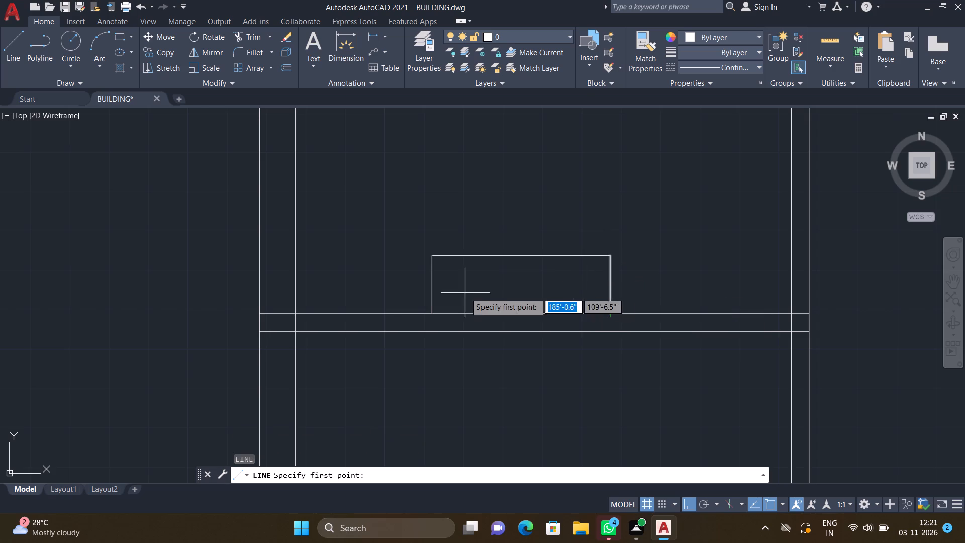
scroll(451, 301, "up", 1)
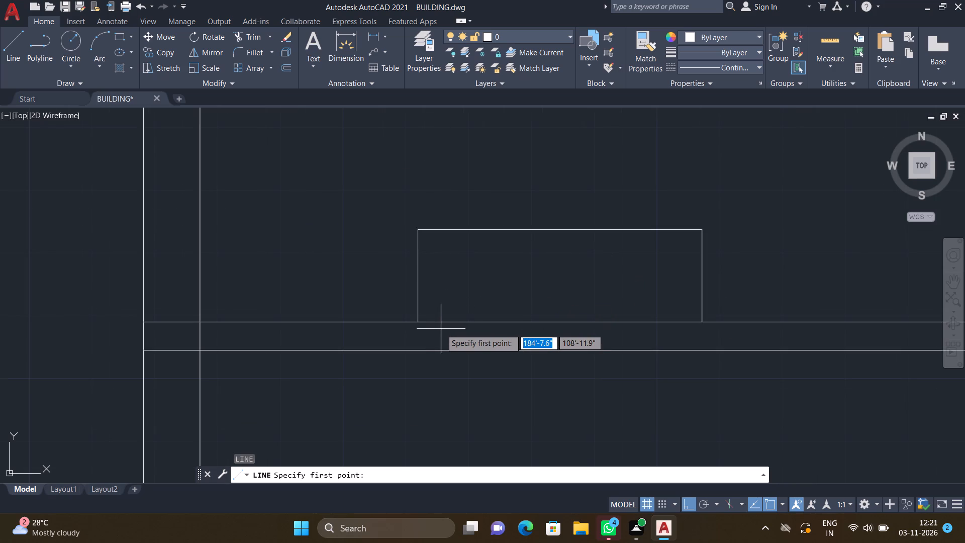
scroll(441, 329, "up", 2)
left_click(439, 314)
scroll(440, 244, "down", 2)
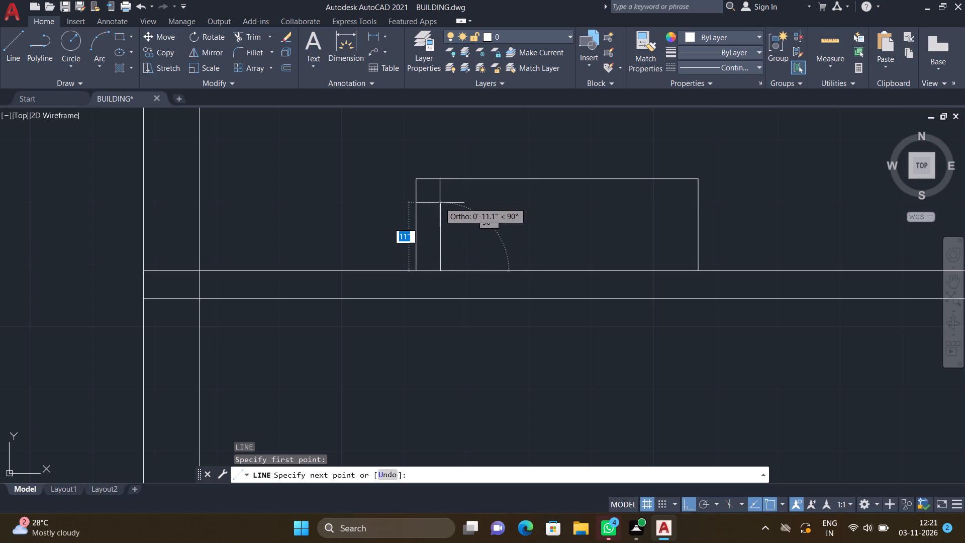
left_click(440, 201)
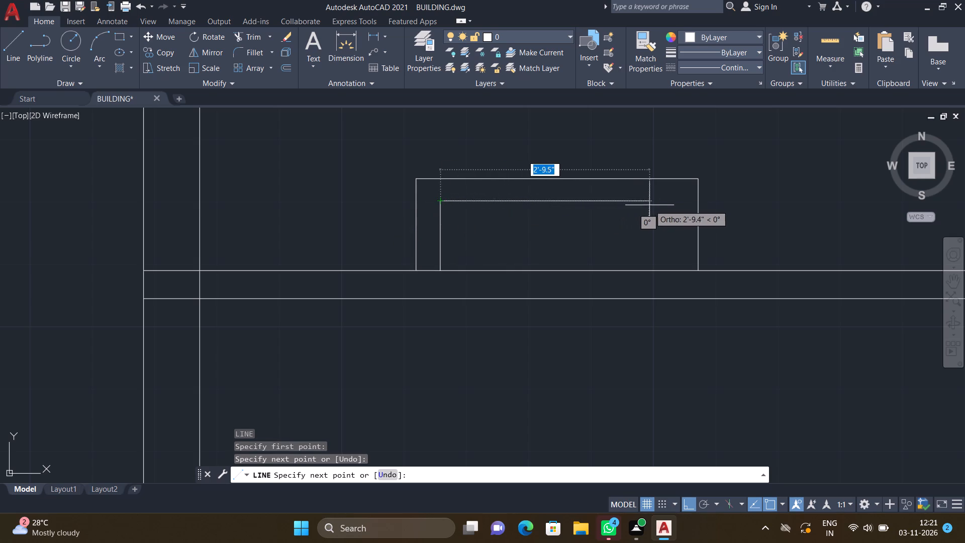
scroll(661, 208, "up", 2)
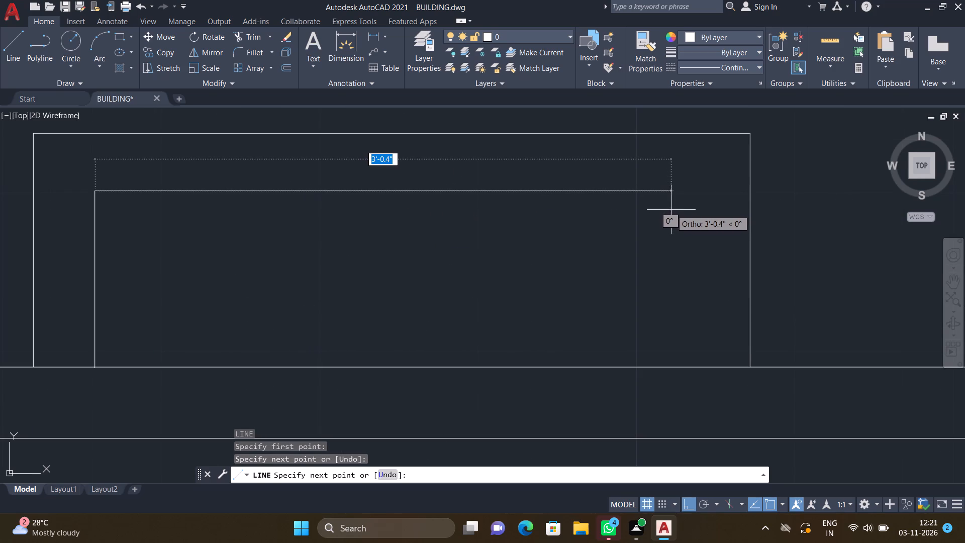
left_click(694, 191)
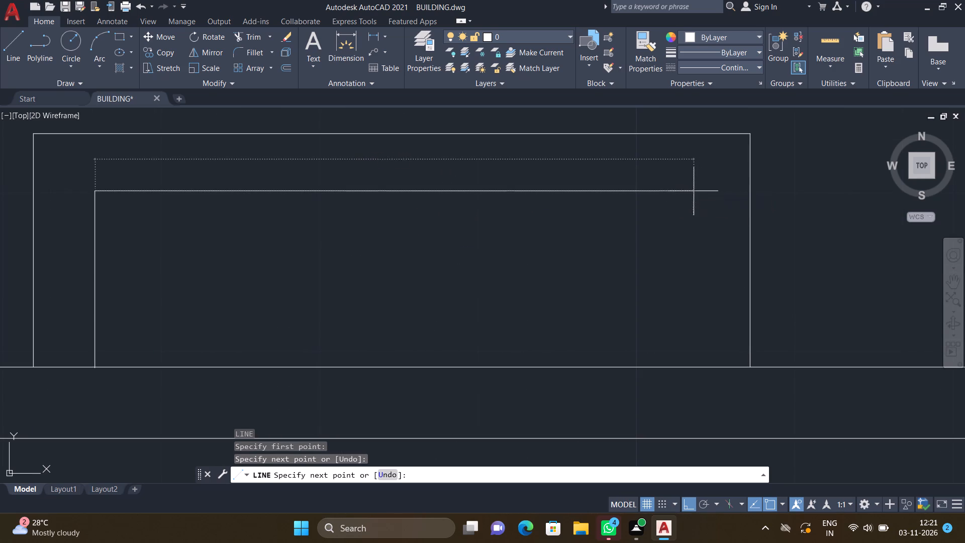
left_click(693, 367)
key("Return")
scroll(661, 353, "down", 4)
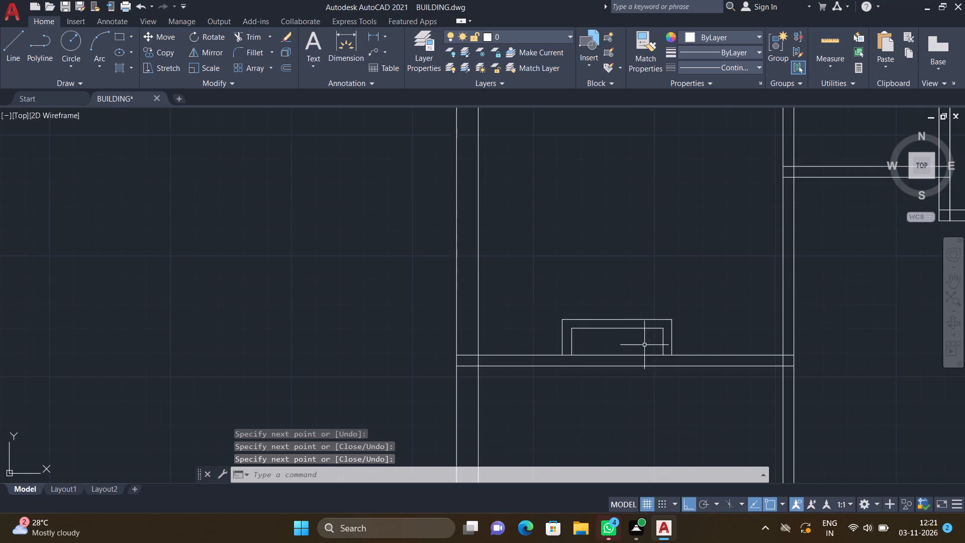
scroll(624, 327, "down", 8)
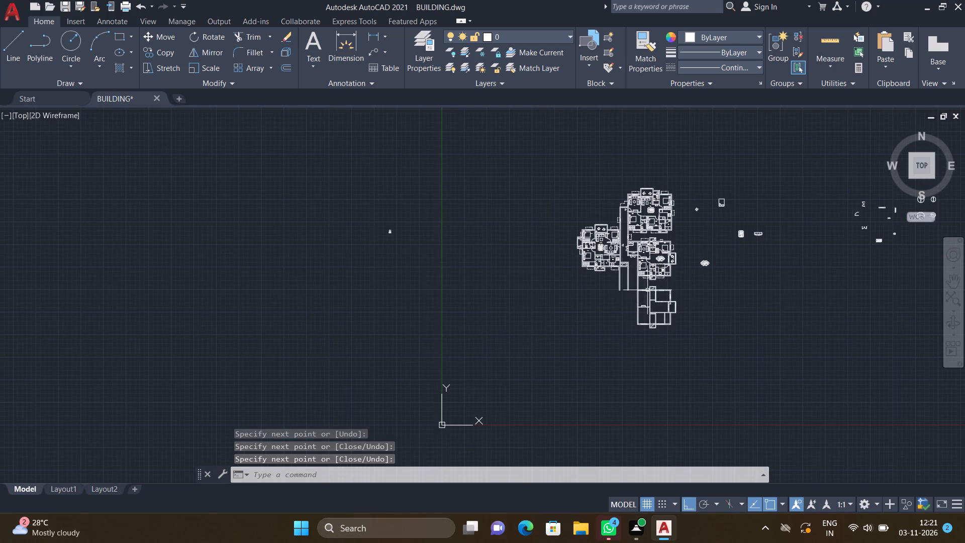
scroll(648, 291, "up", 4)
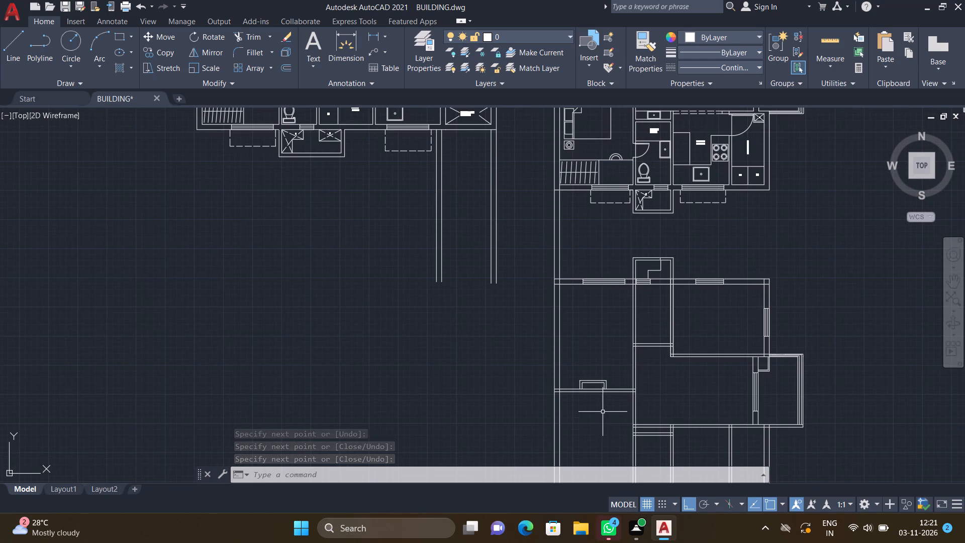
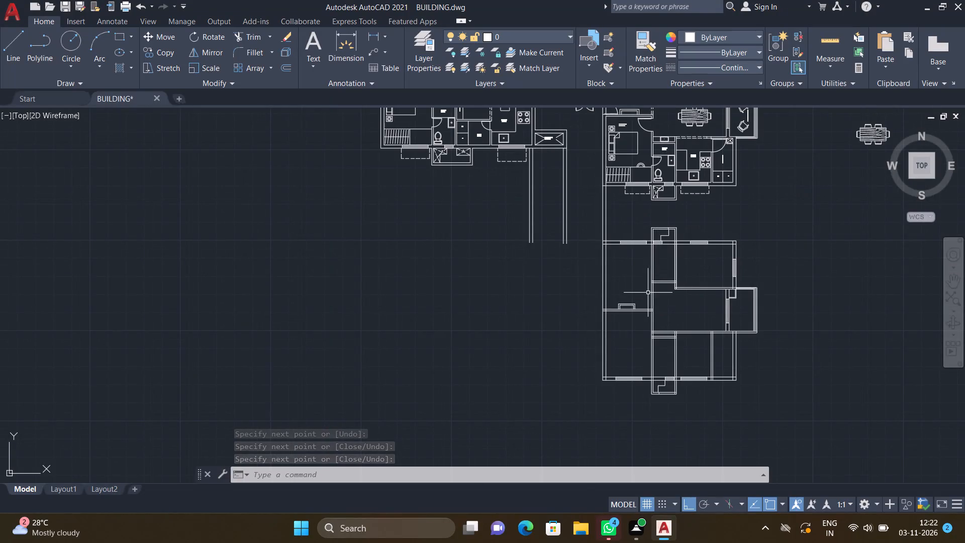
Draw a horizontal line across the lowest plan's southwest room, from the outer wall's inner face to the partition, above the window.
scroll(622, 255, "up", 2)
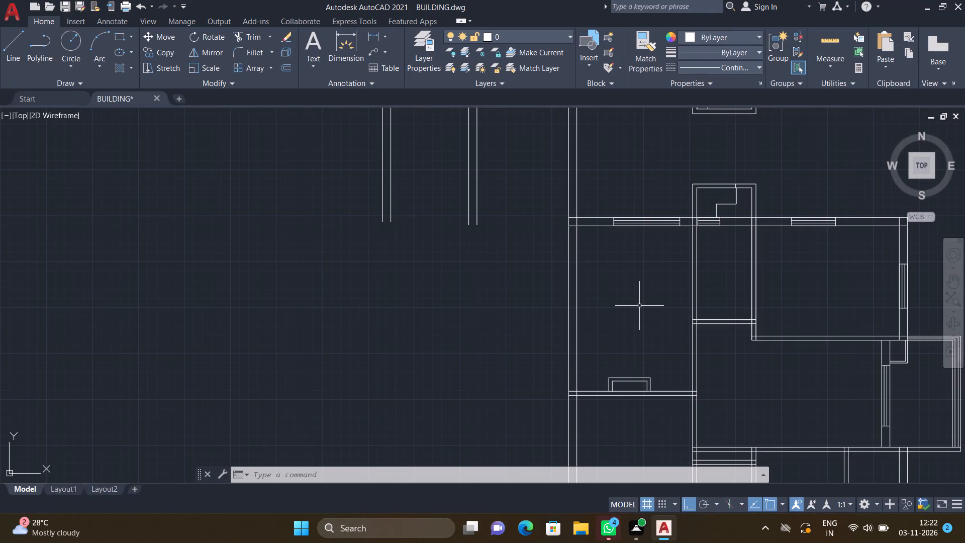
key("l")
key("Return")
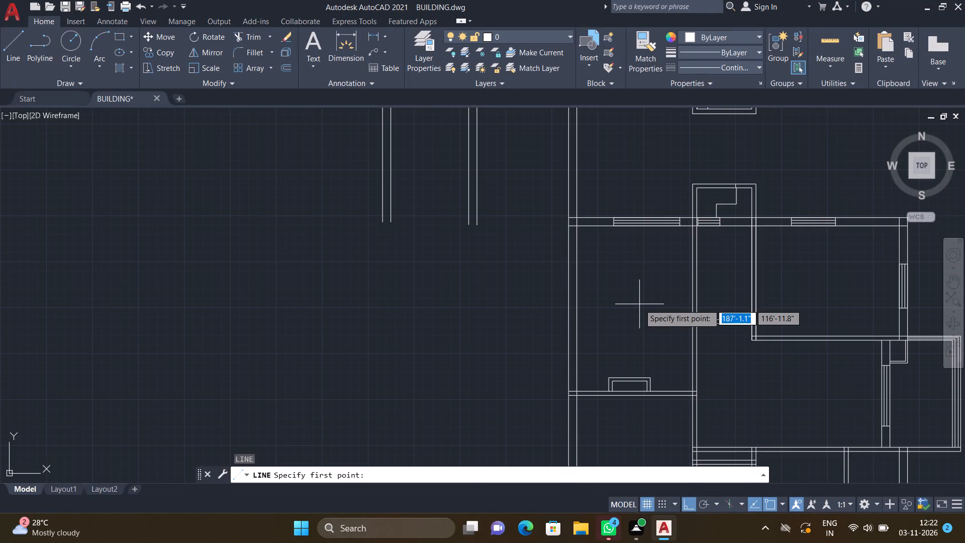
scroll(639, 305, "down", 2)
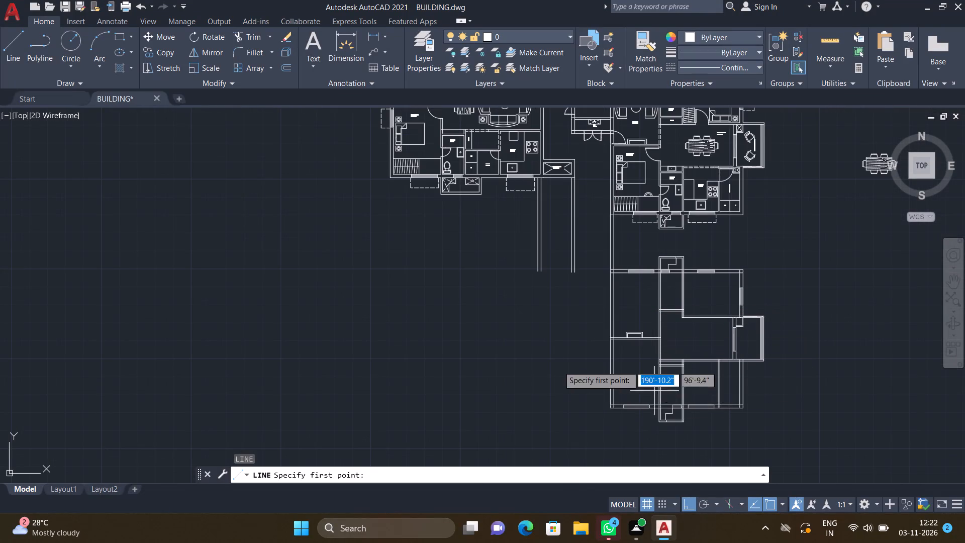
scroll(618, 394, "up", 4)
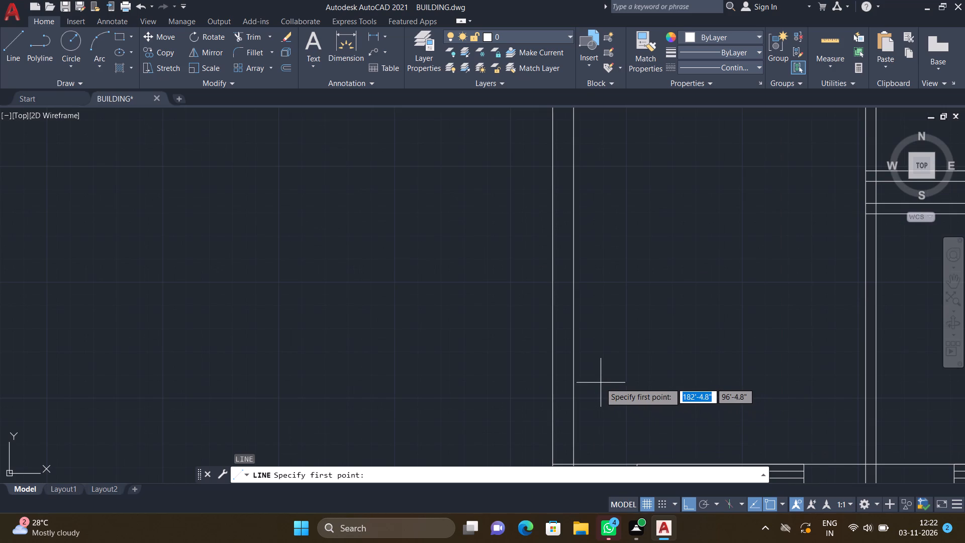
scroll(579, 351, "down", 2)
scroll(580, 358, "up", 2)
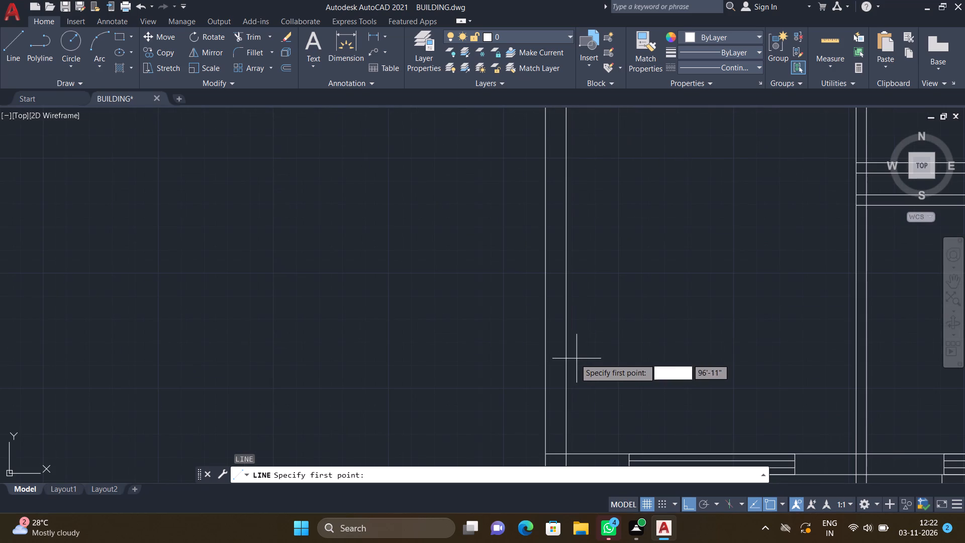
left_click(566, 354)
scroll(733, 338, "down", 1)
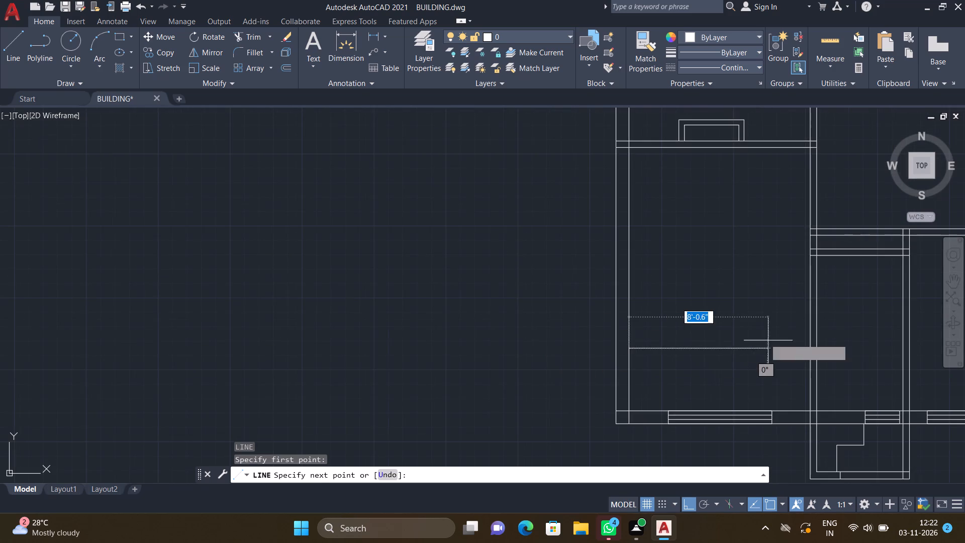
scroll(790, 353, "up", 2)
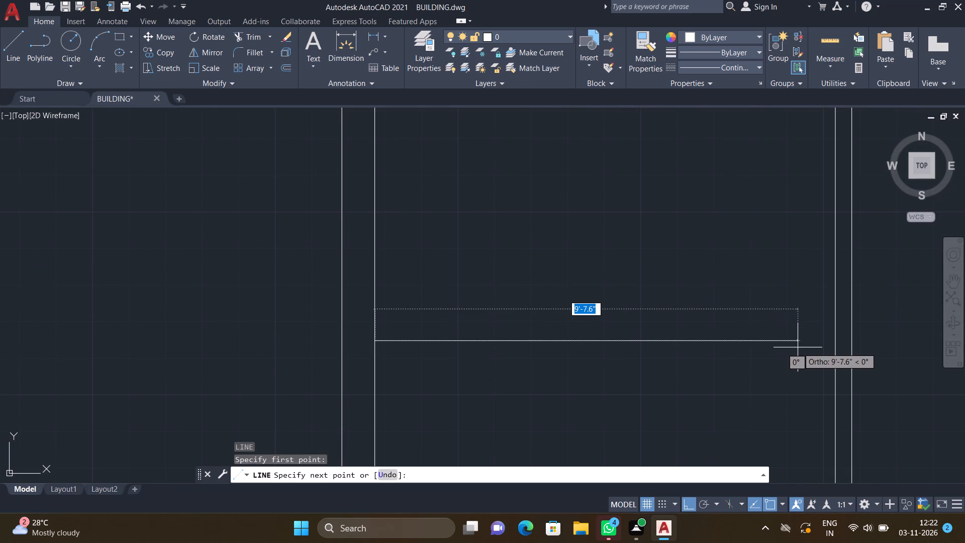
left_click(837, 338)
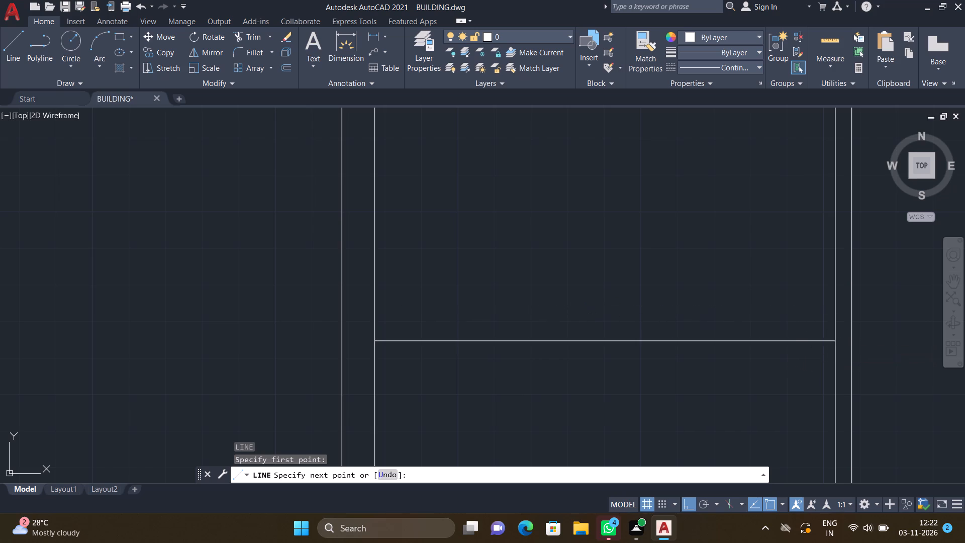
key("Return")
Draw a vertical line about 3'-7" long from the southwest room's new horizontal line down to the window wall.
scroll(829, 338, "down", 4)
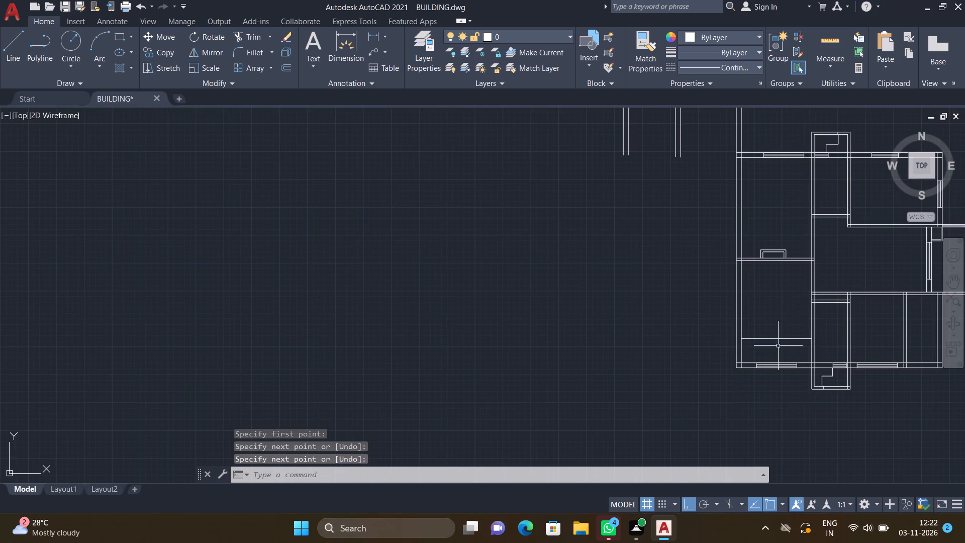
scroll(775, 352, "up", 3)
key("l")
key("Return")
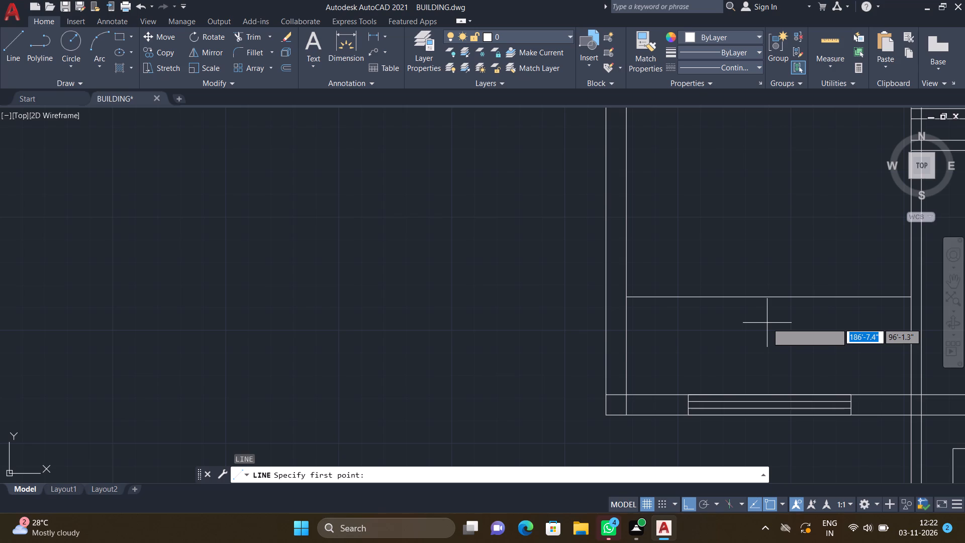
scroll(776, 305, "up", 2)
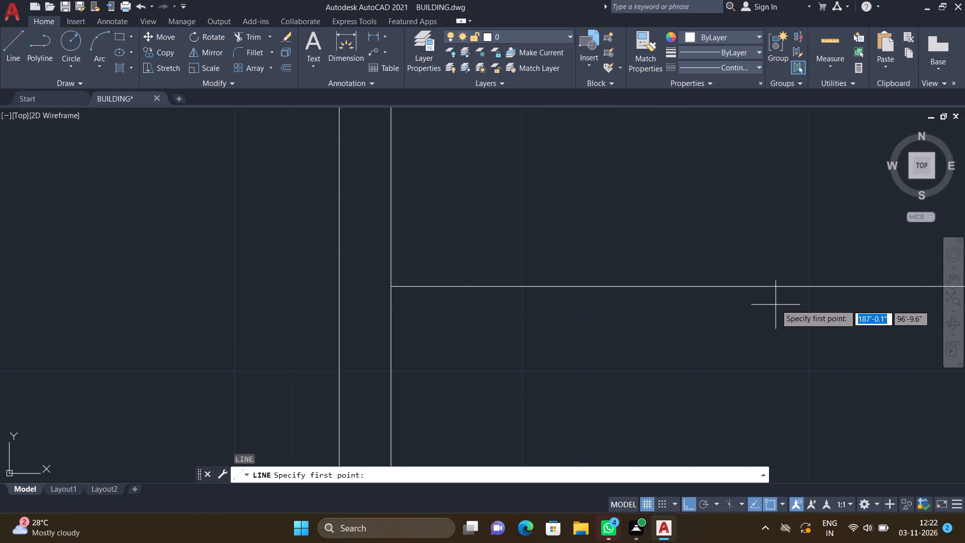
scroll(773, 299, "down", 3)
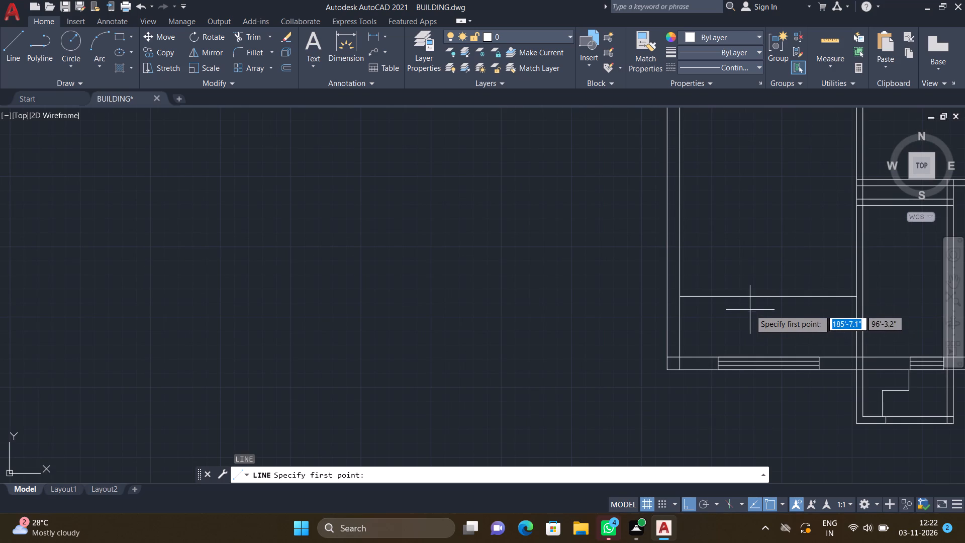
scroll(765, 314, "up", 2)
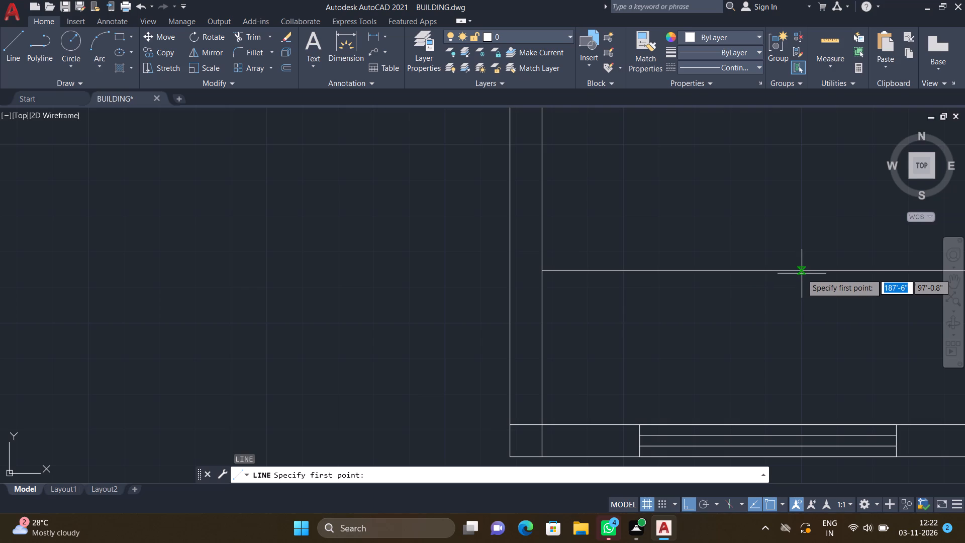
left_click_drag(801, 271, 802, 278)
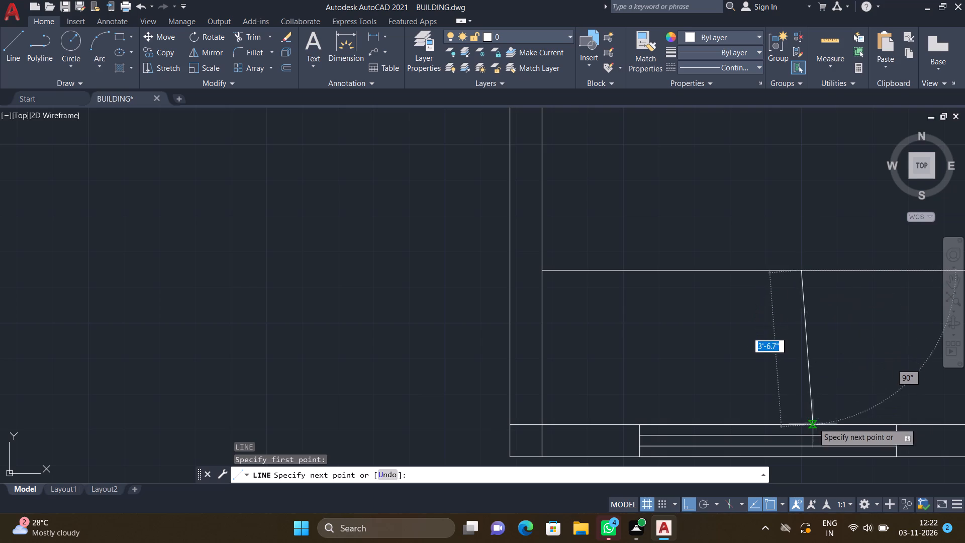
left_click(802, 422)
key("Return")
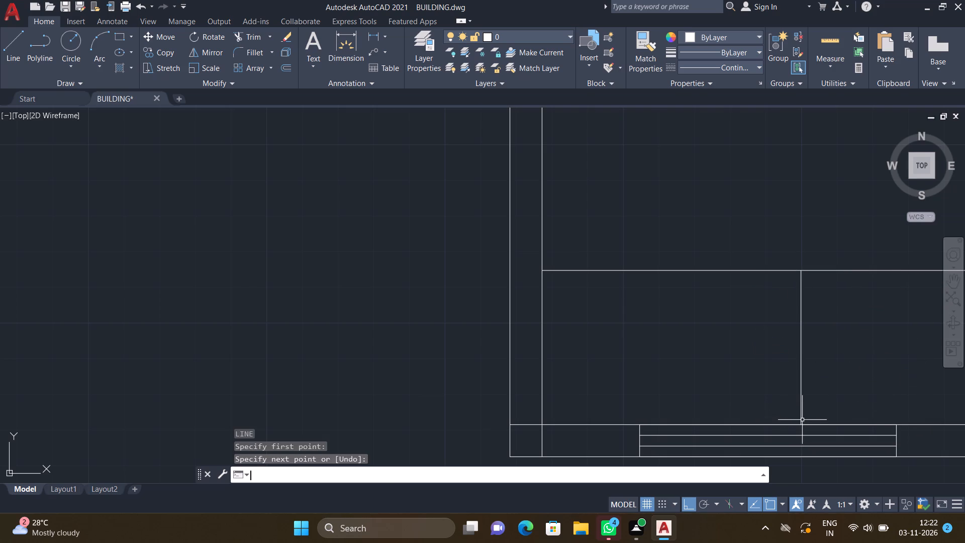
Draw a horizontal line across the narrow room east of the southwest room, spanning both side walls below its double wall line.
scroll(808, 377, "down", 8)
scroll(650, 332, "down", 1)
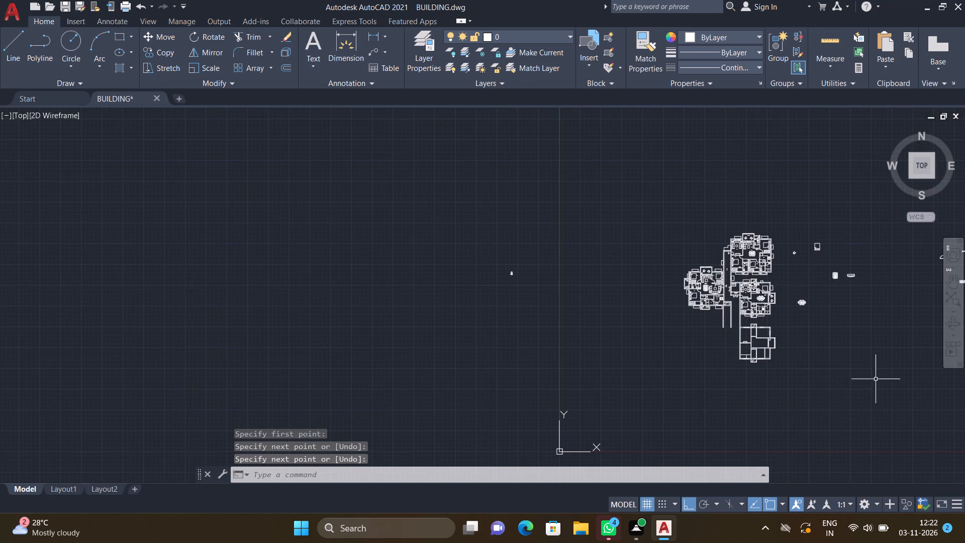
scroll(800, 368, "up", 4)
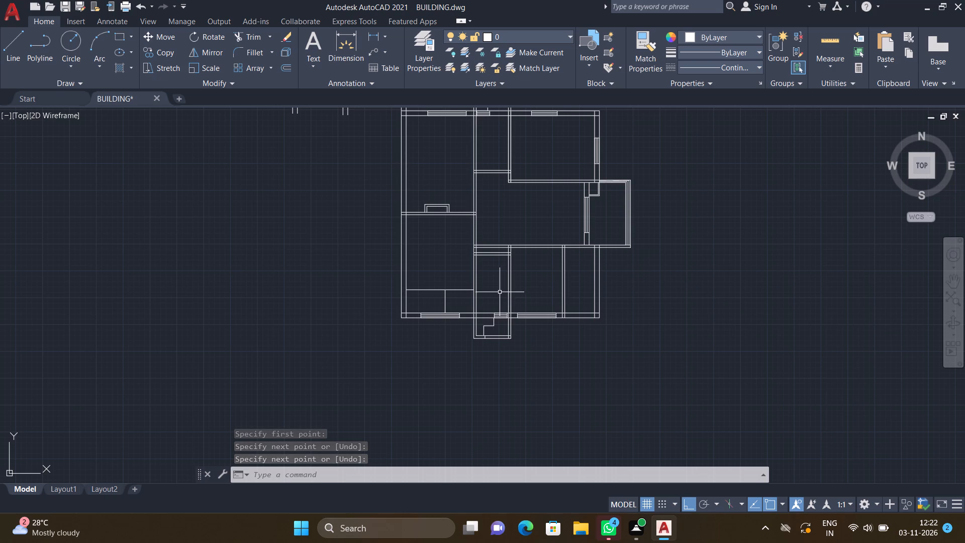
scroll(482, 267, "up", 3)
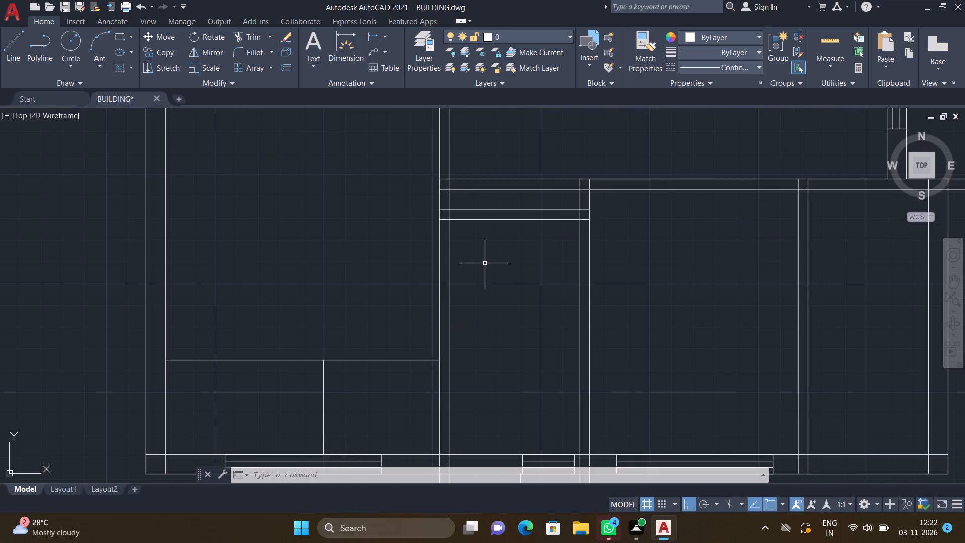
key("l")
key("Return")
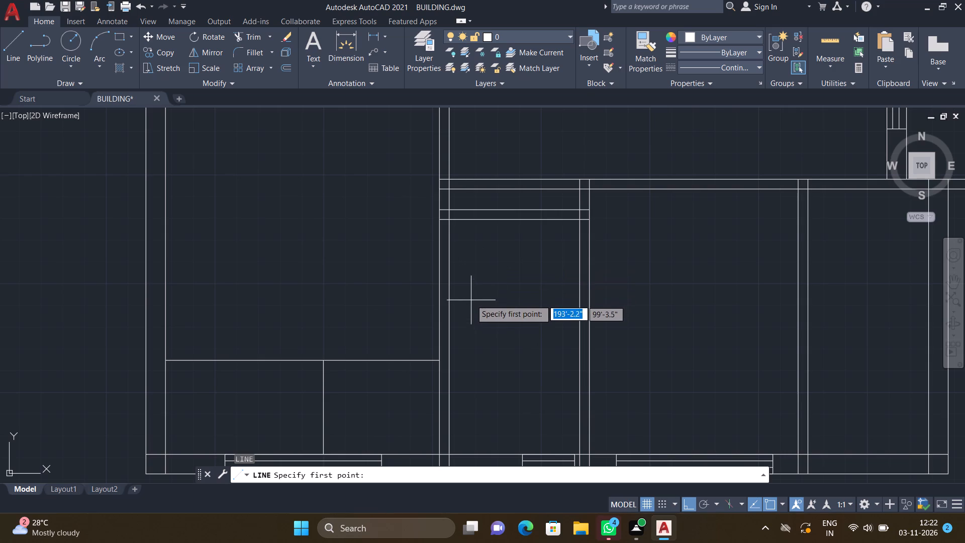
left_click(439, 295)
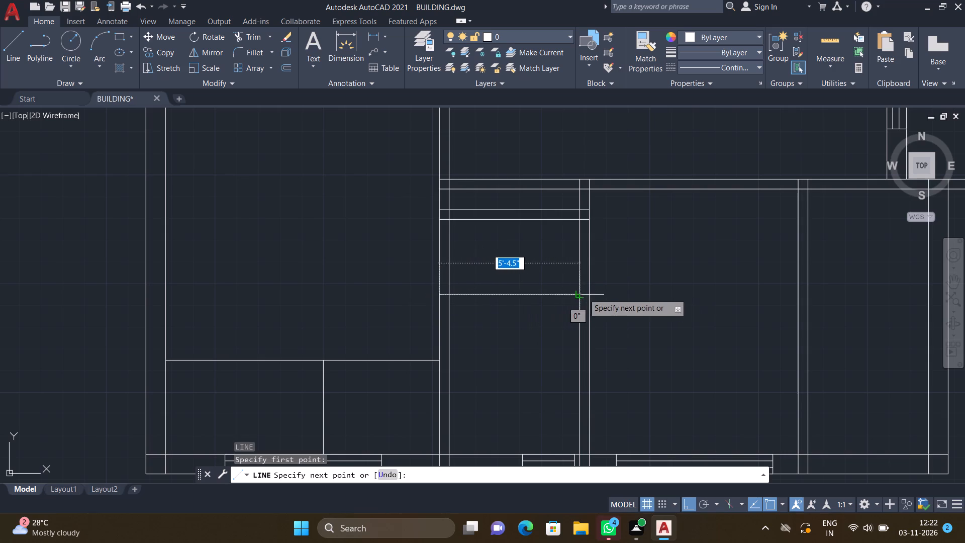
left_click(590, 291)
key("Return")
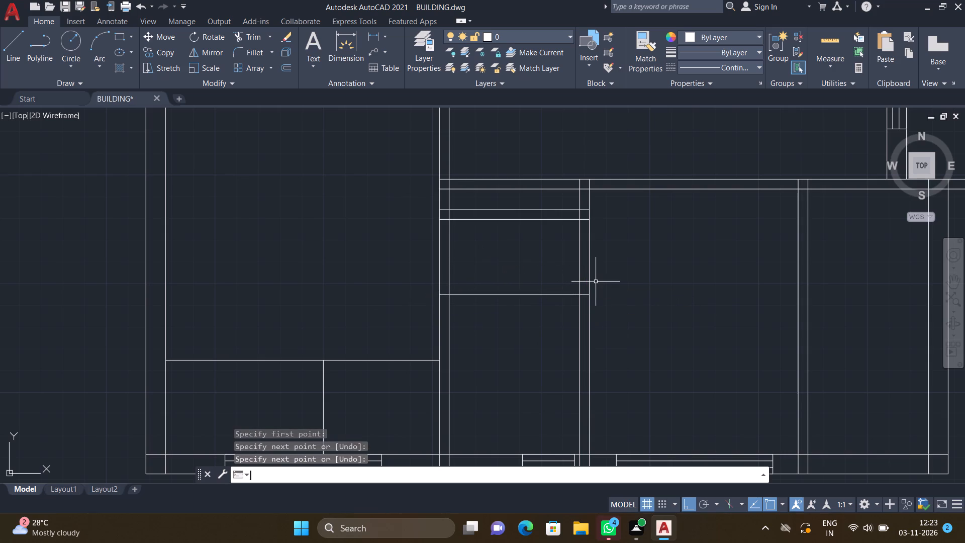
Draw a three-sided rectangular outline about 2'-5" by 4'-10" against the narrow room's east wall, projecting into the adjacent room.
scroll(592, 280, "down", 2)
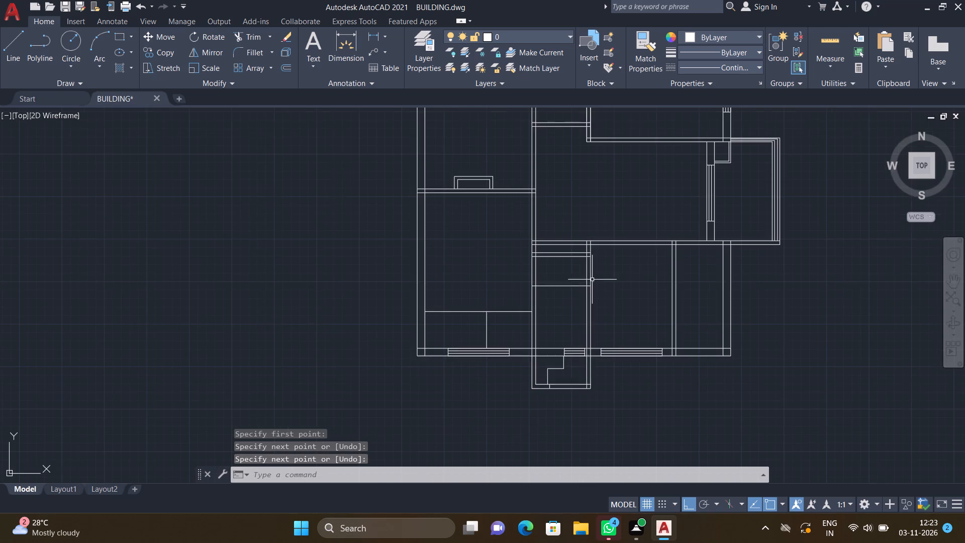
scroll(618, 286, "up", 2)
key("l")
key("Return")
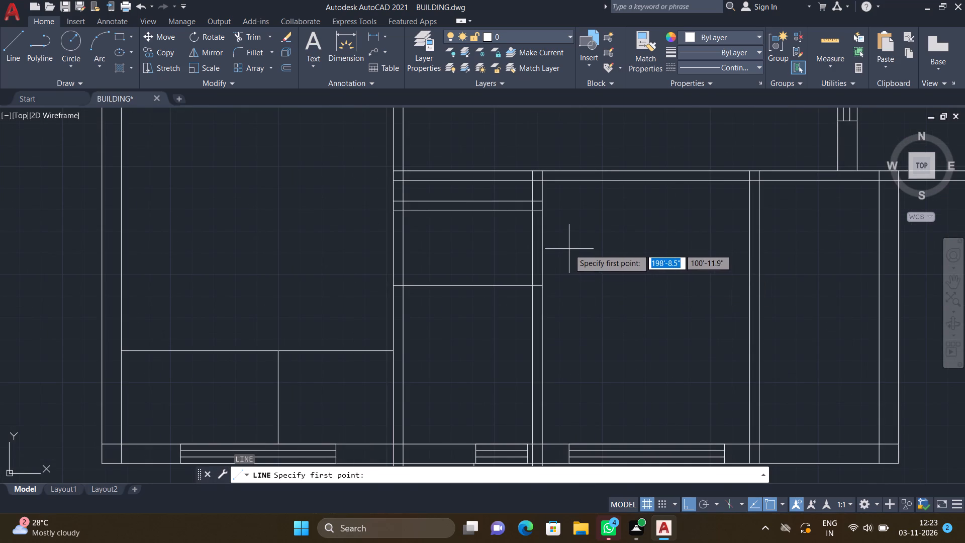
scroll(542, 236, "up", 1)
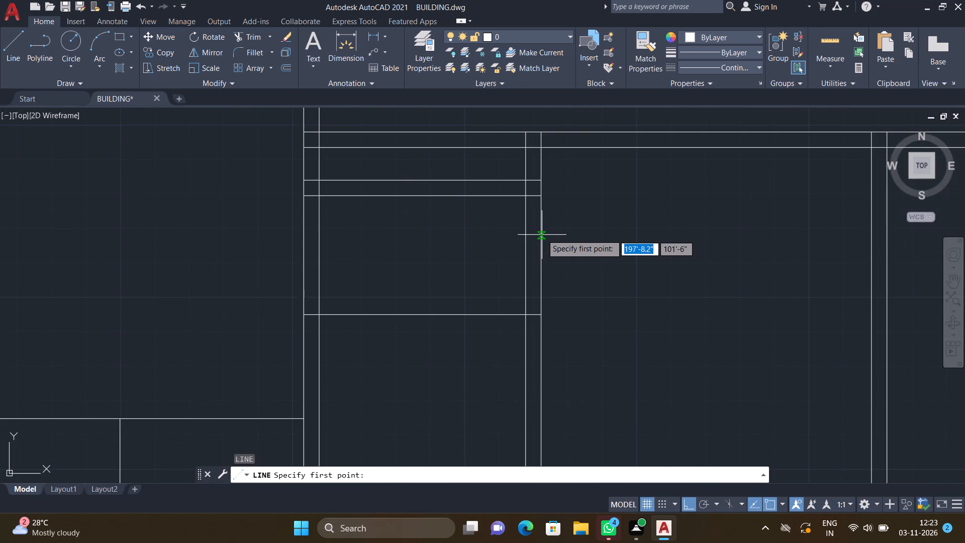
left_click_drag(540, 247, 554, 249)
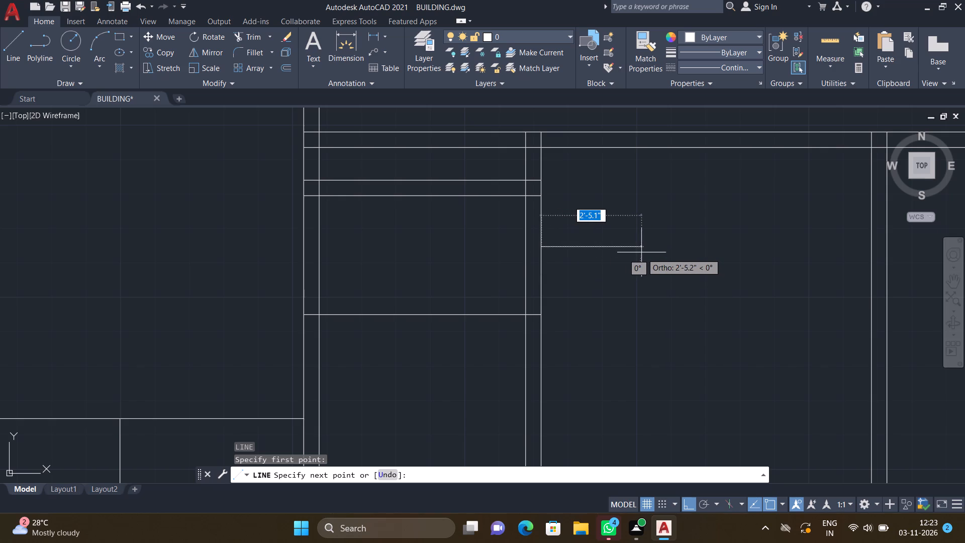
left_click(641, 250)
scroll(643, 310, "down", 2)
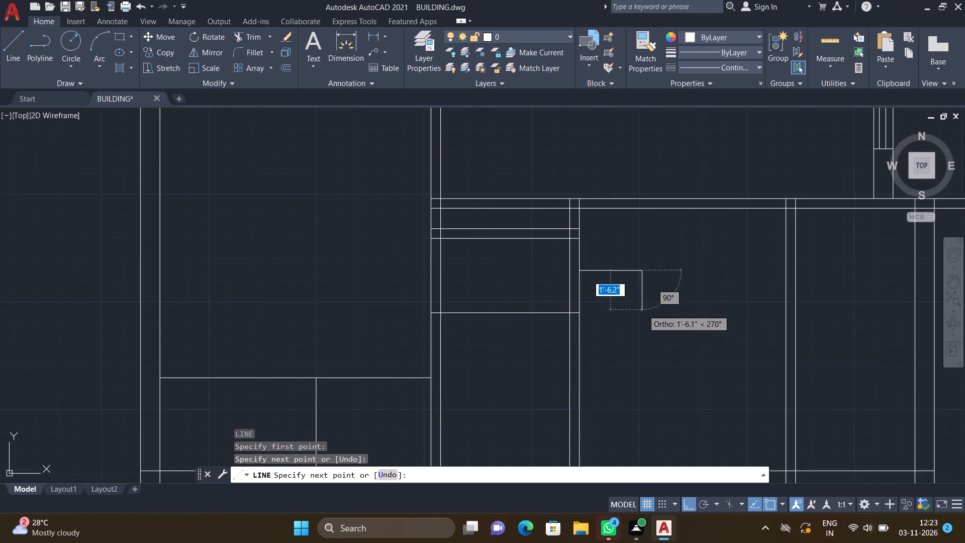
scroll(643, 310, "down", 1)
scroll(642, 346, "up", 2)
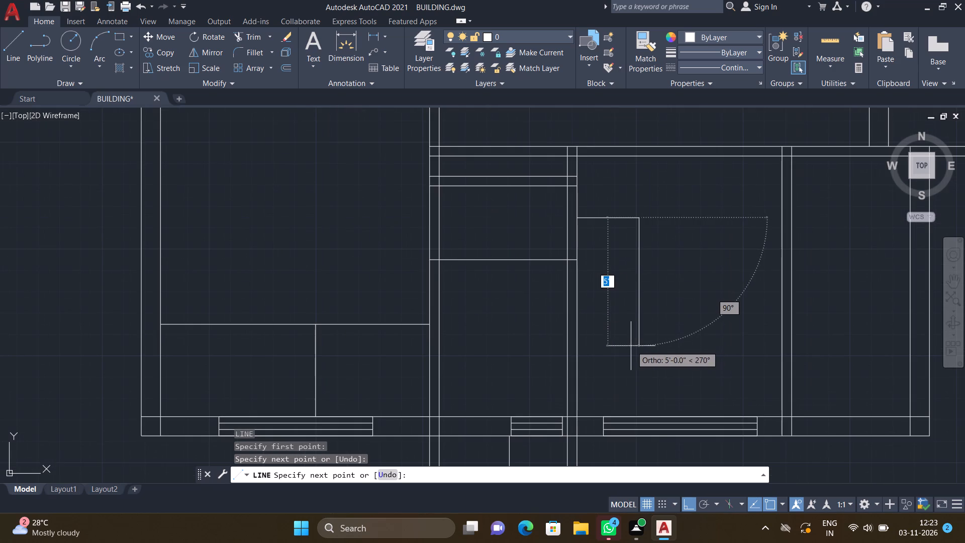
scroll(630, 345, "up", 1)
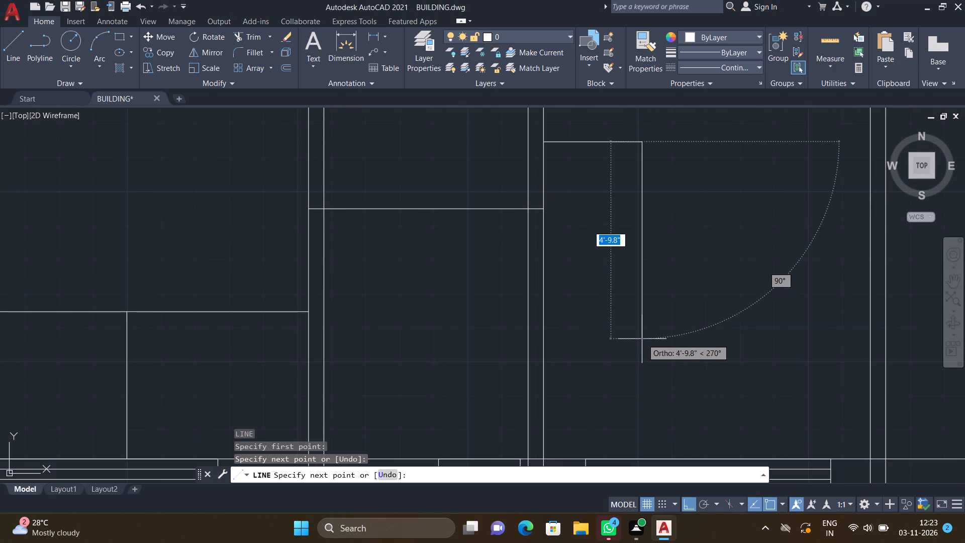
left_click(640, 339)
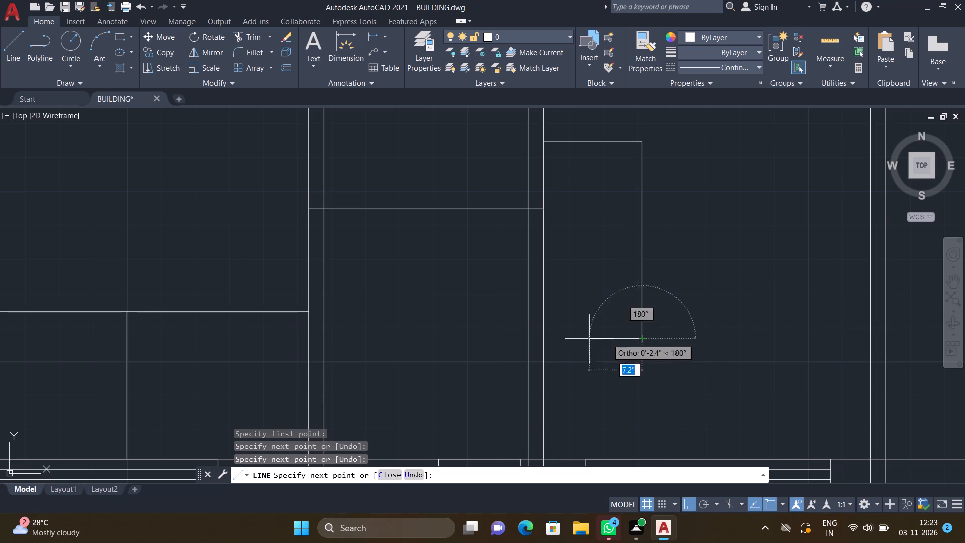
scroll(561, 344, "up", 1)
left_click(531, 335)
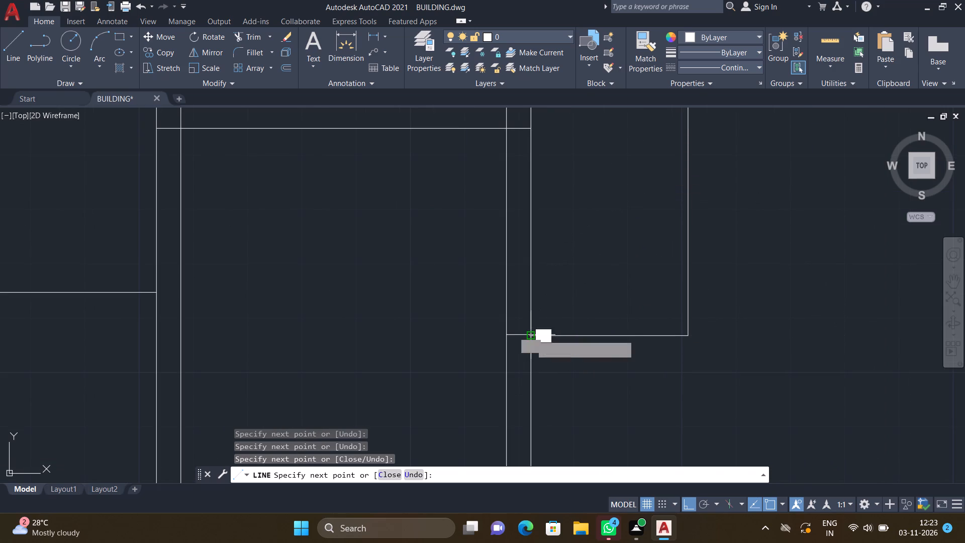
key("Return")
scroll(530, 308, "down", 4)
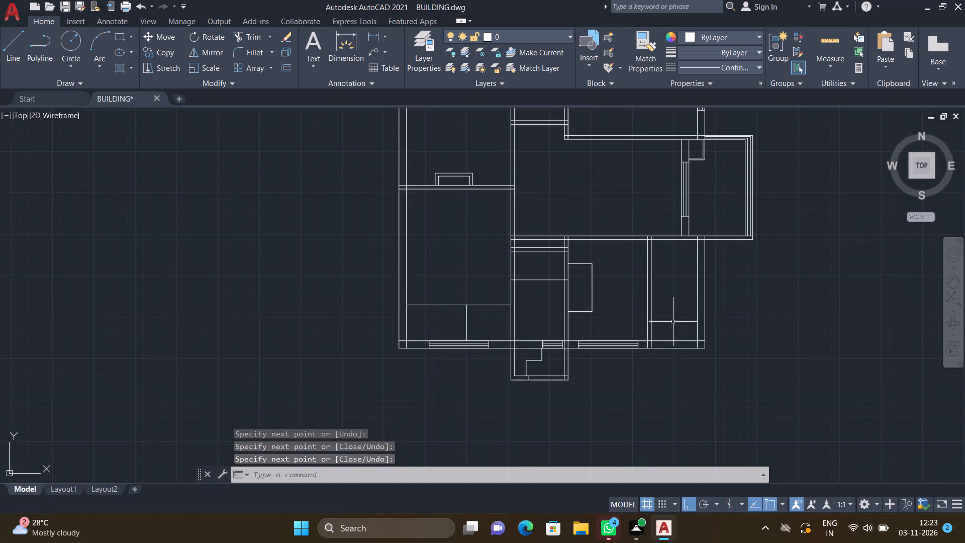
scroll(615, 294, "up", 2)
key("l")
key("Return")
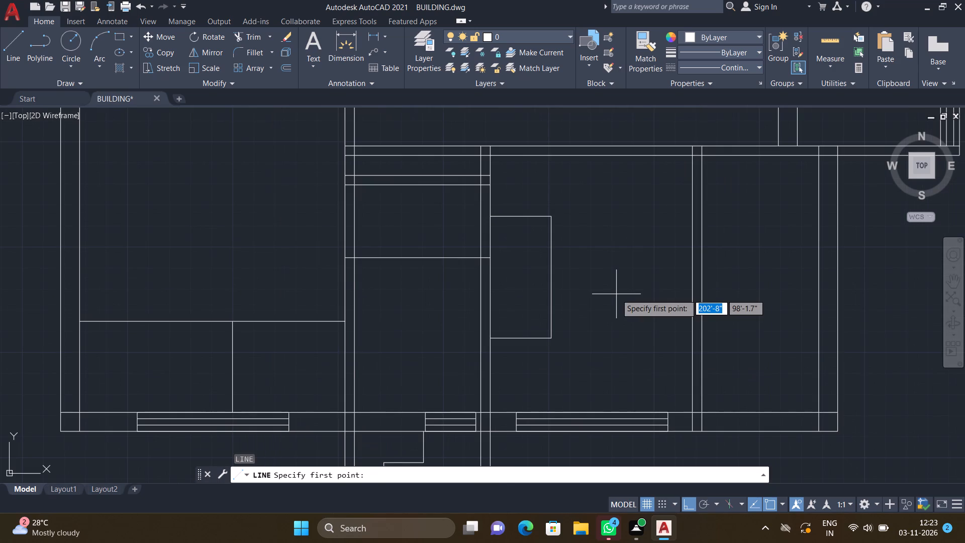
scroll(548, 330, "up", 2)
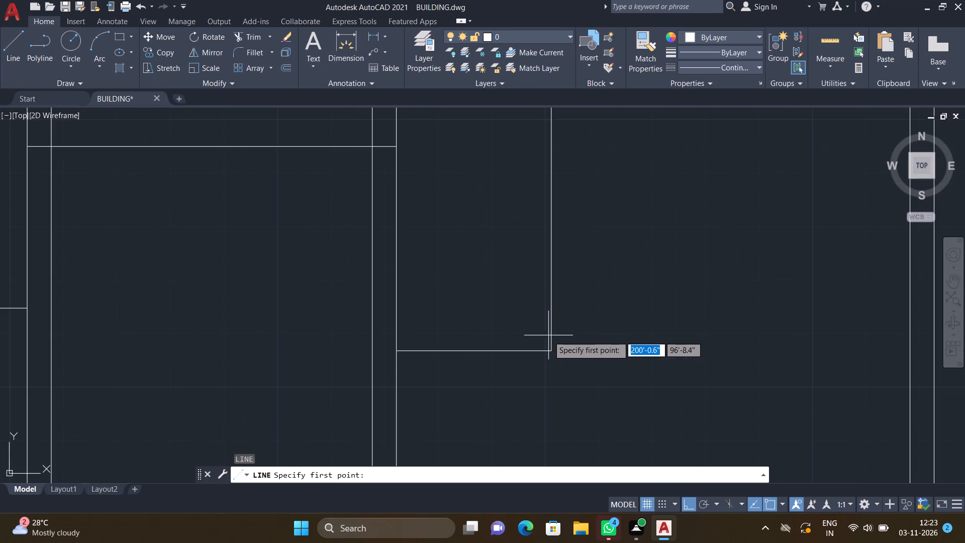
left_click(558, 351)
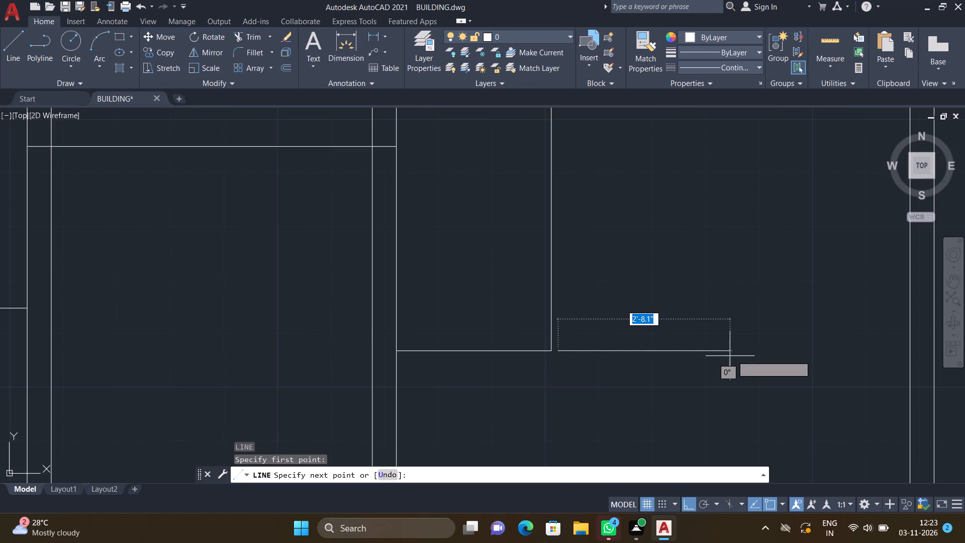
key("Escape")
Draw a stepped line from the rectangular outline's southeast corner: about 2'-7" east, about 4'-3" north, and east to the room's east partition.
key("l")
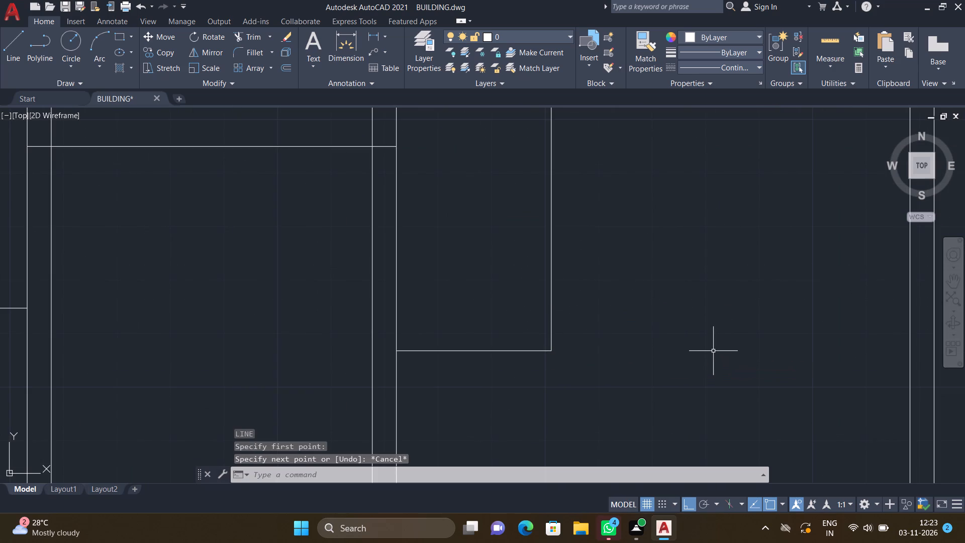
key("Return")
scroll(550, 359, "up", 1)
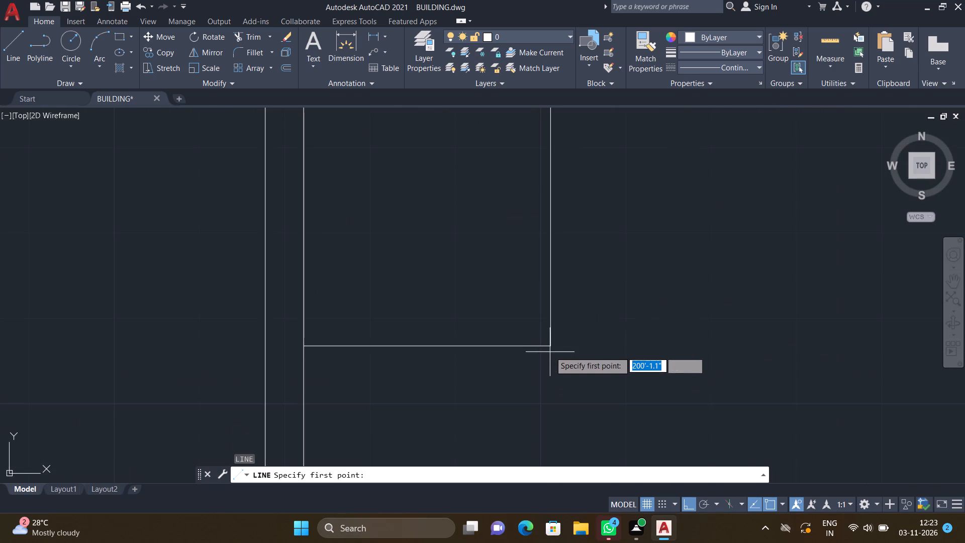
left_click(550, 344)
scroll(726, 343, "down", 4)
scroll(763, 342, "up", 2)
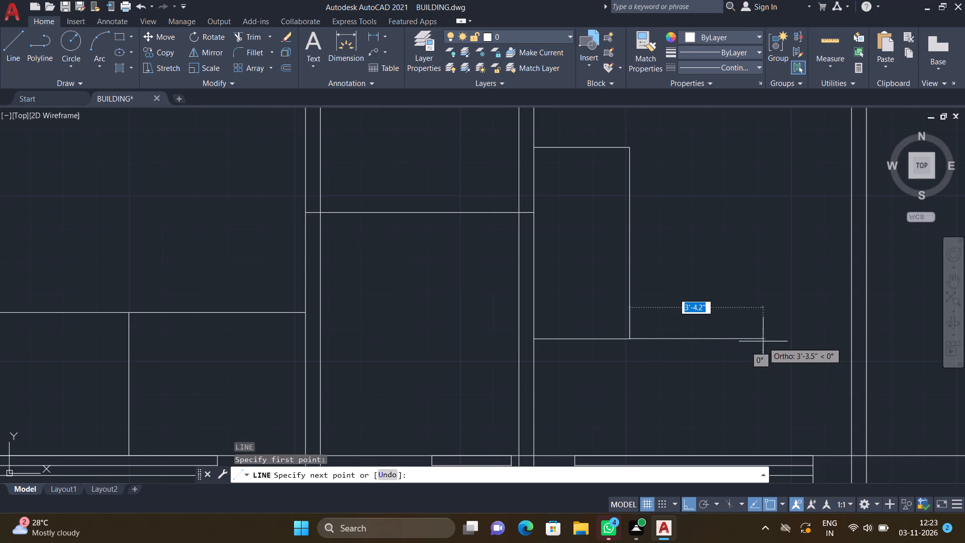
left_click(732, 335)
scroll(739, 269, "down", 2)
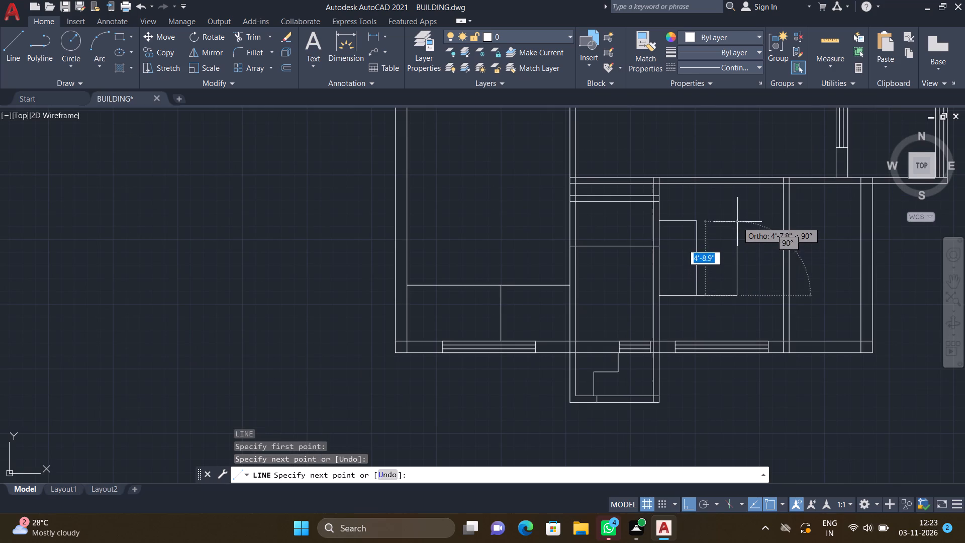
scroll(737, 218, "up", 1)
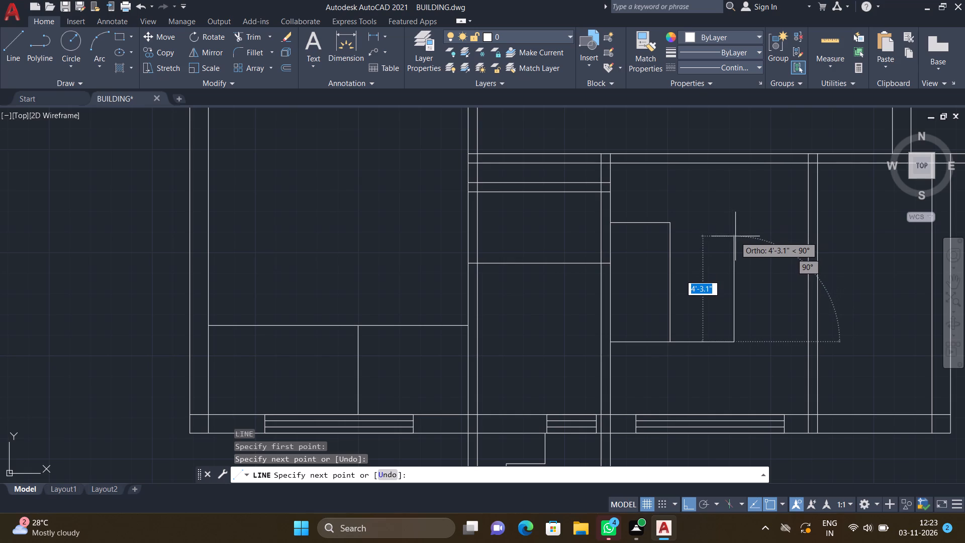
left_click(736, 236)
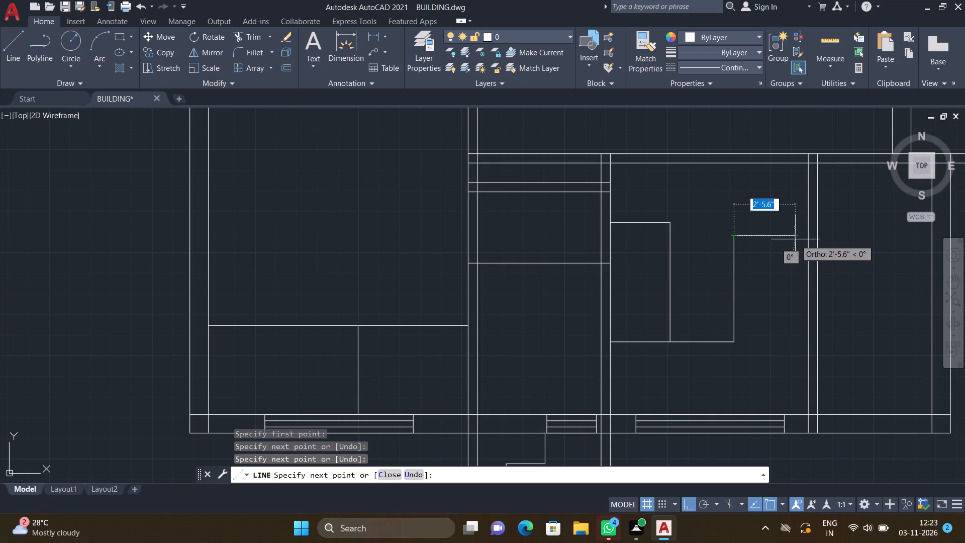
scroll(796, 239, "up", 2)
left_click(822, 227)
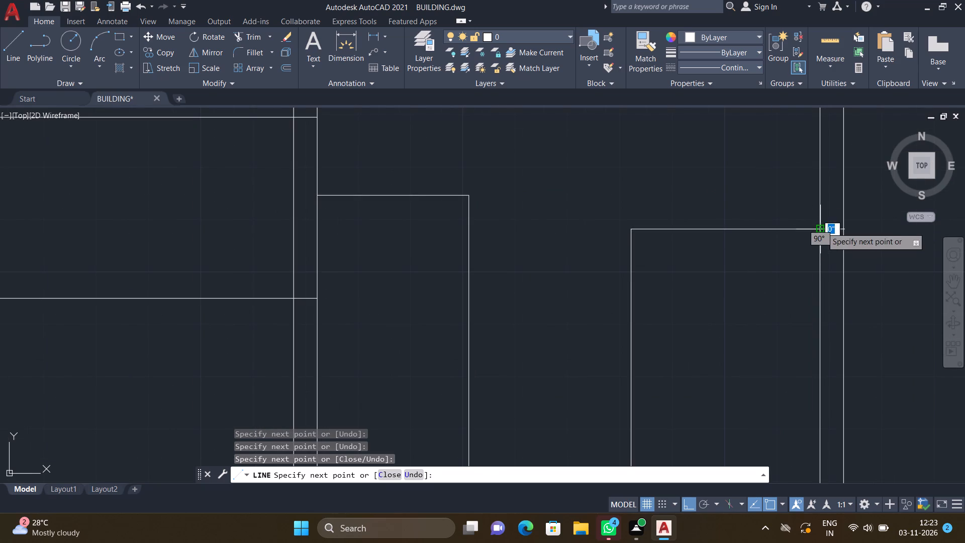
key("Return")
Draw a rectangle about 2'-6" by 2'-0" against the same room's west wall, just above the three-sided outline.
scroll(825, 223, "up", 1)
scroll(829, 204, "down", 4)
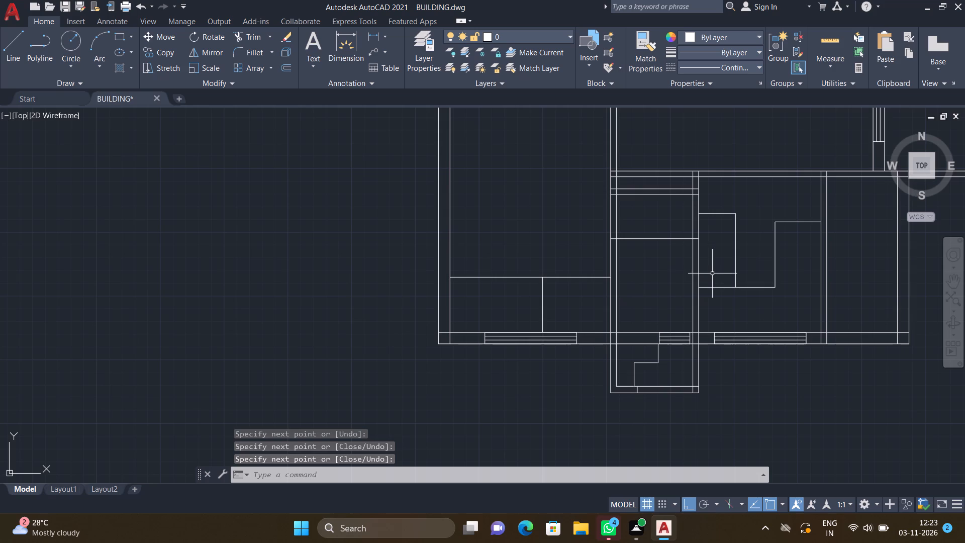
scroll(709, 180, "up", 3)
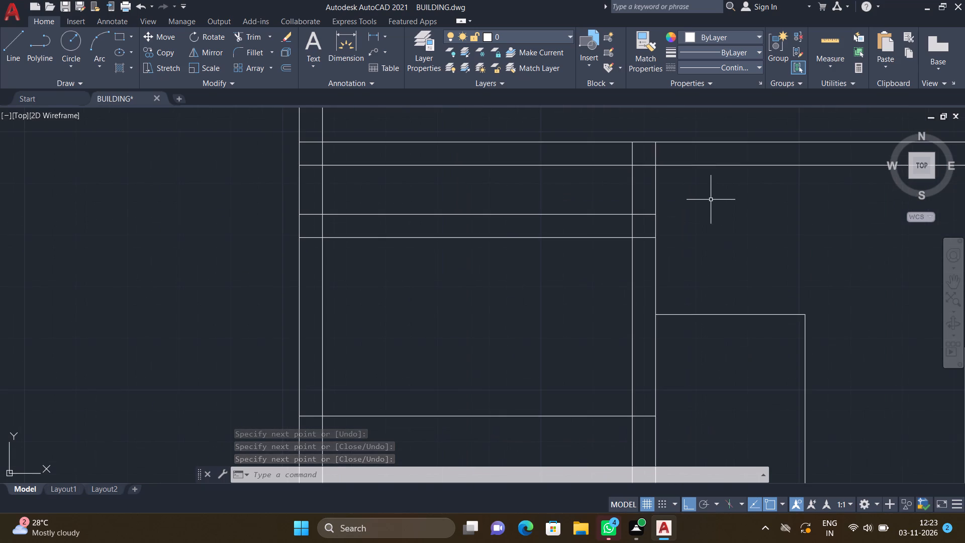
type("REC")
key("Return")
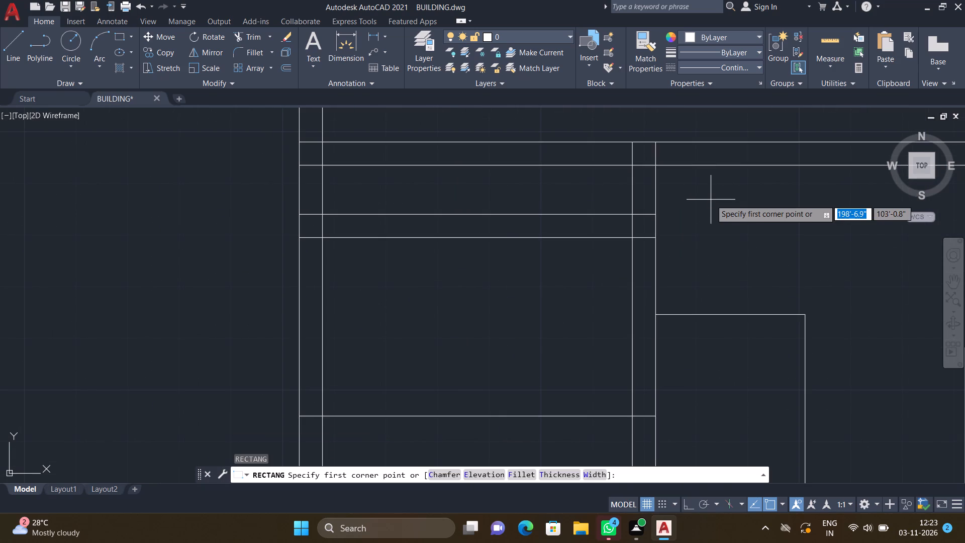
scroll(662, 305, "up", 2)
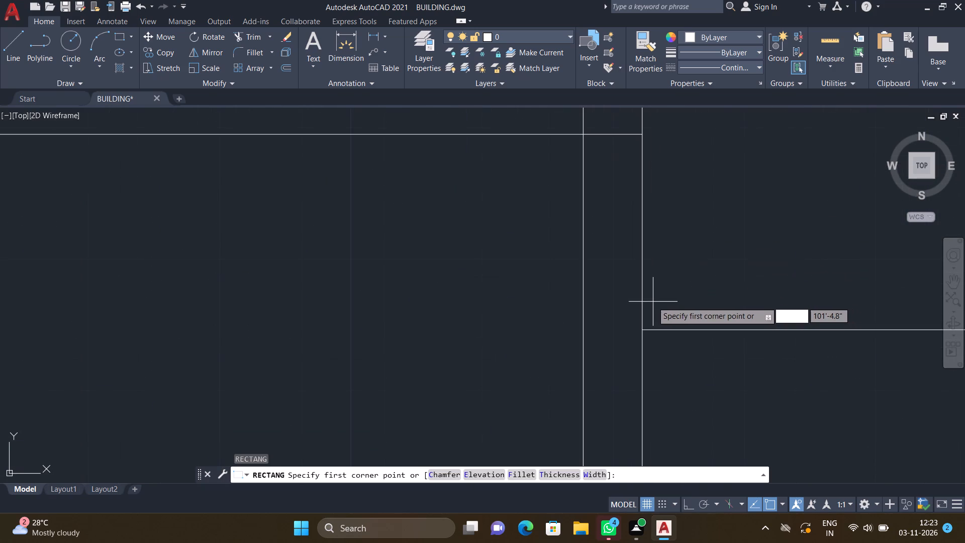
left_click(642, 303)
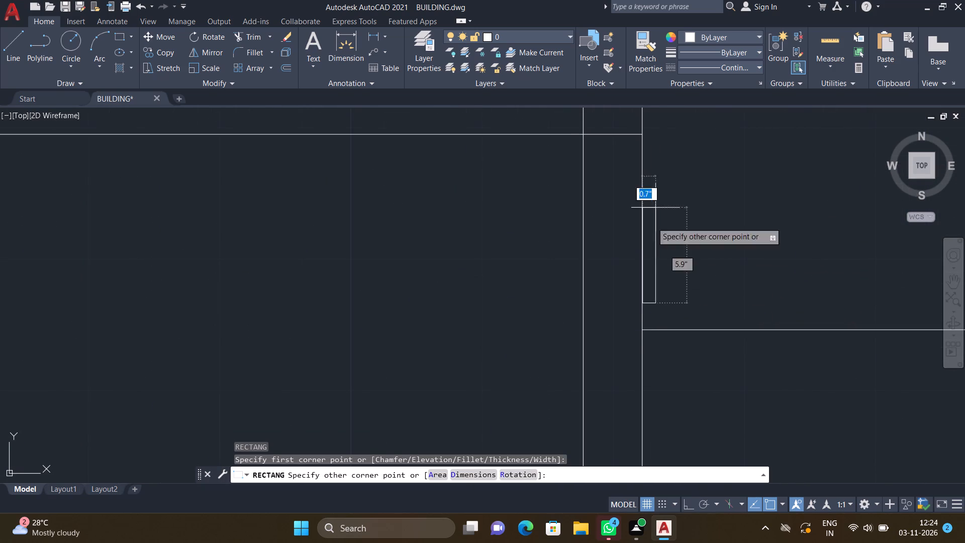
scroll(660, 192, "down", 3)
scroll(755, 143, "up", 2)
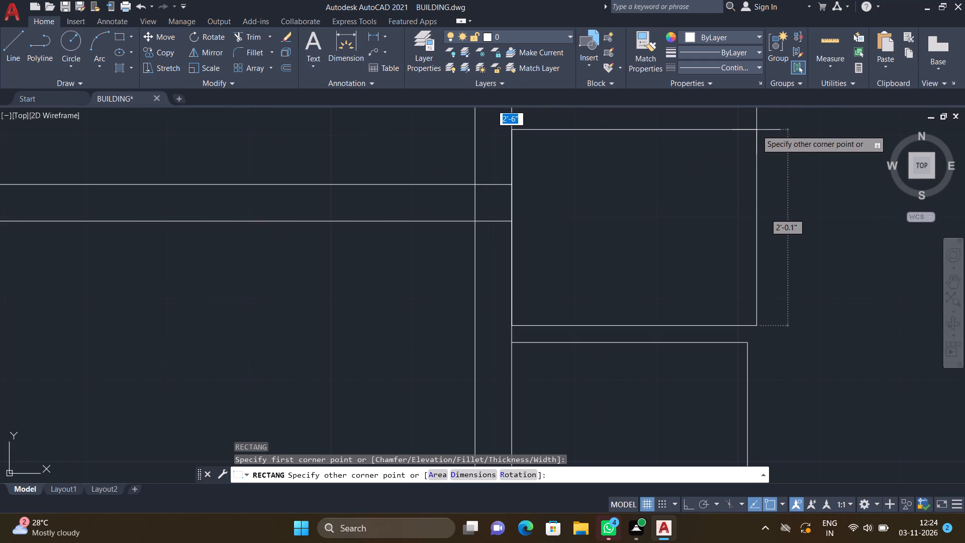
left_click(759, 130)
Draw an L-shaped outline enclosing the southeast room's northeast corner, running down from the north wall and east to the outer wall's inner face.
scroll(688, 157, "down", 3)
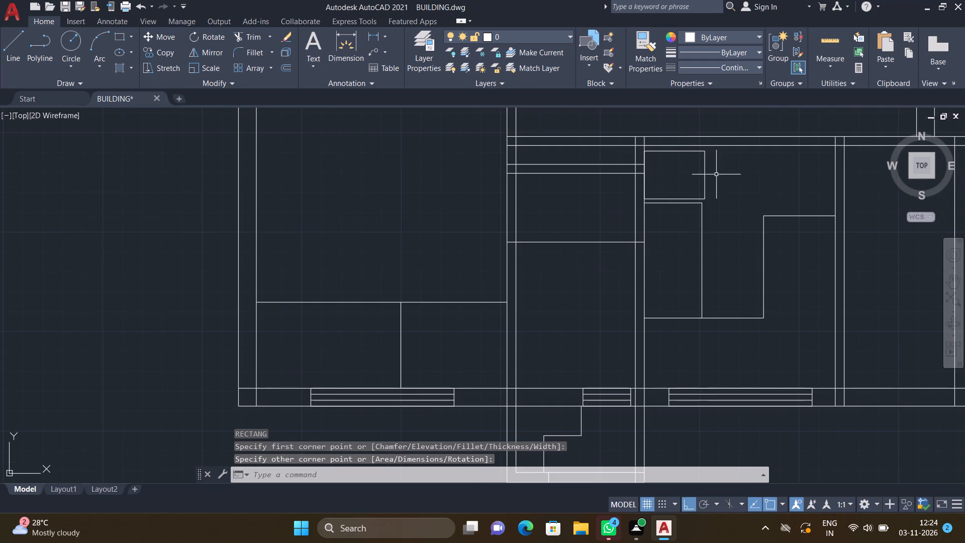
scroll(592, 184, "down", 3)
scroll(674, 198, "up", 3)
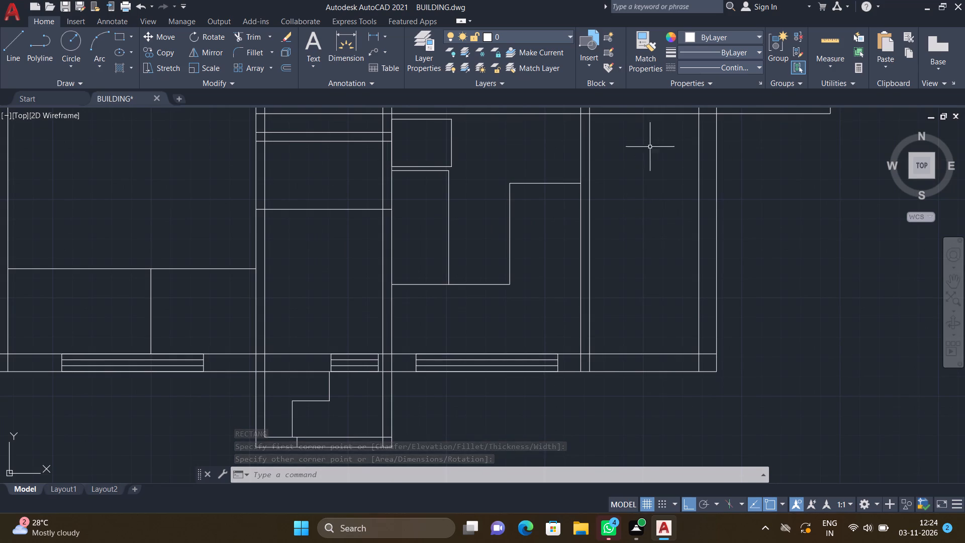
scroll(645, 175, "down", 1)
scroll(653, 131, "up", 2)
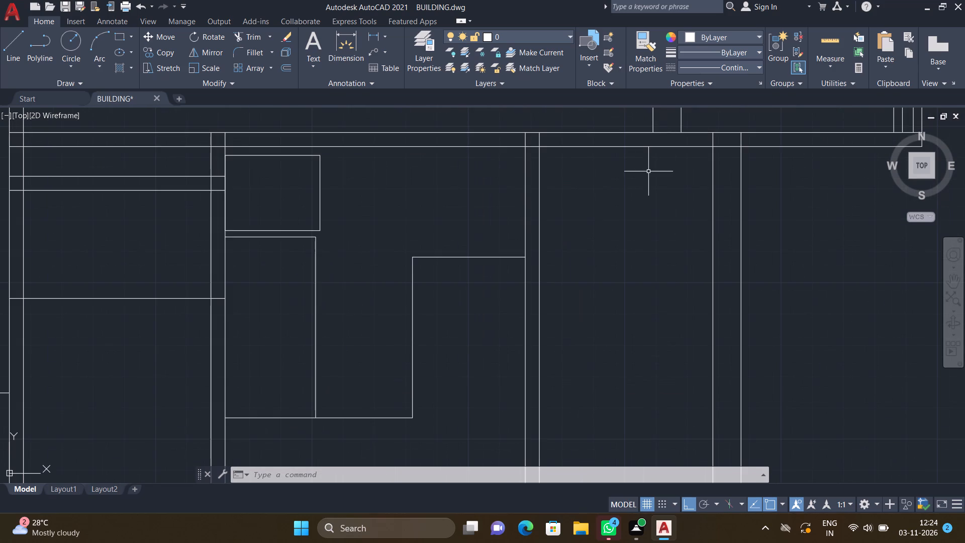
key("l")
key("Return")
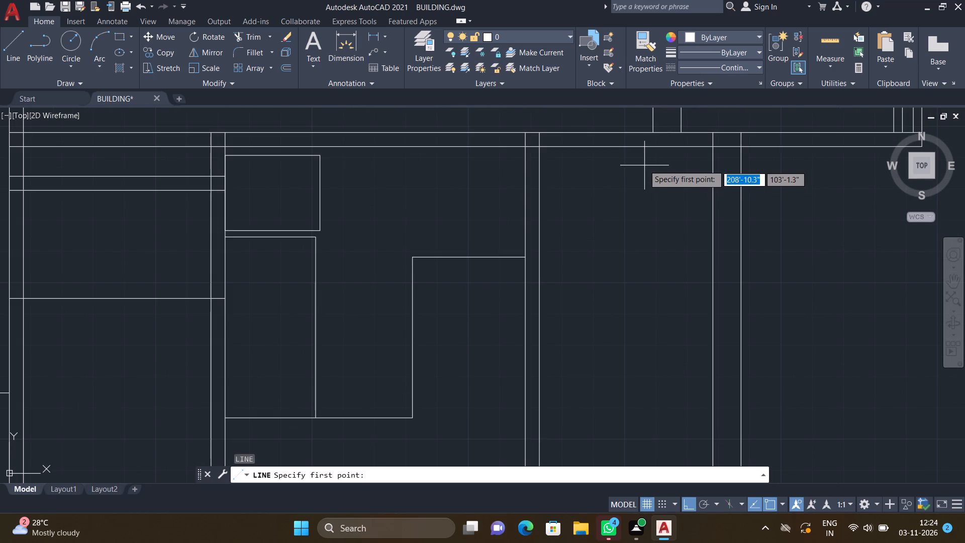
scroll(646, 156, "up", 1)
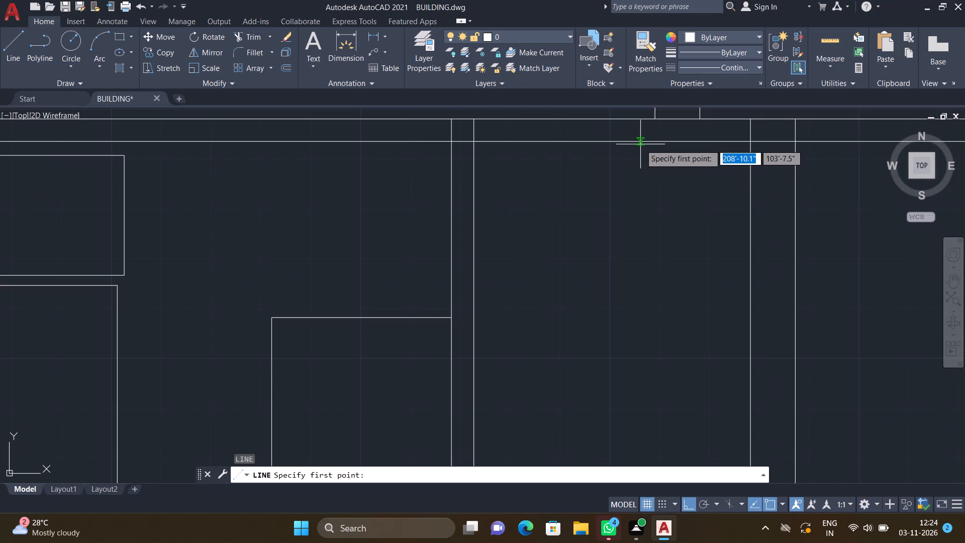
left_click(640, 141)
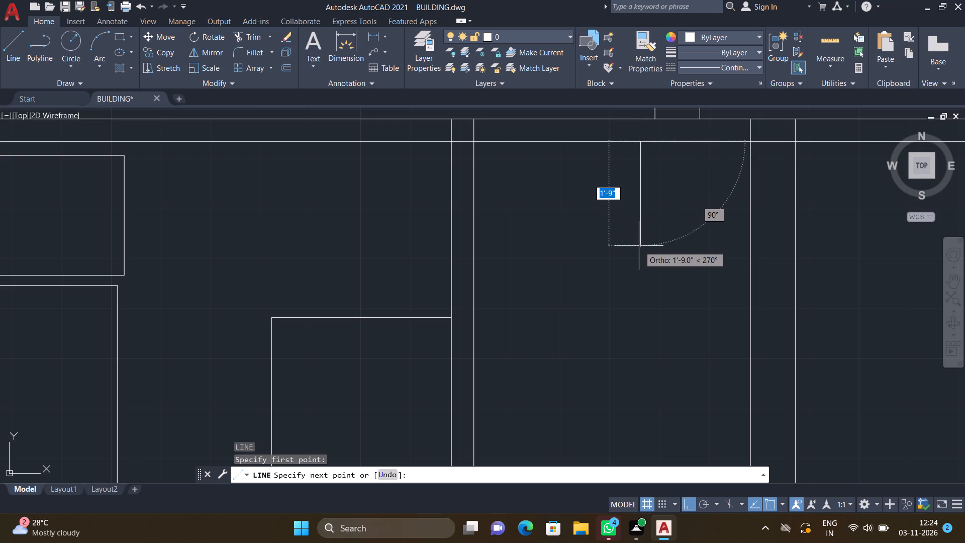
left_click(642, 236)
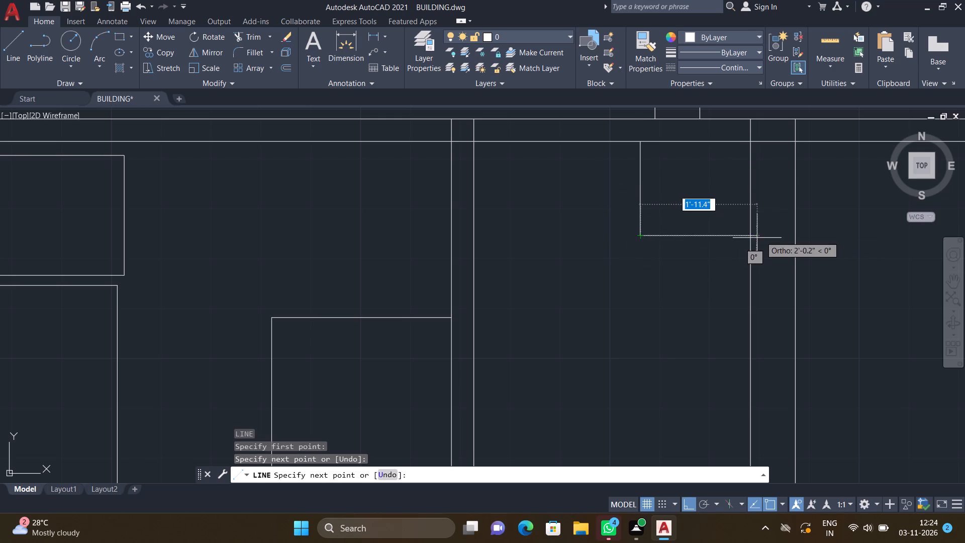
left_click(752, 237)
key("Return")
Draw a smaller L-shaped outline inside the corner one, about 1'-4" down from the north wall and east to the outer wall's inner face.
key("l")
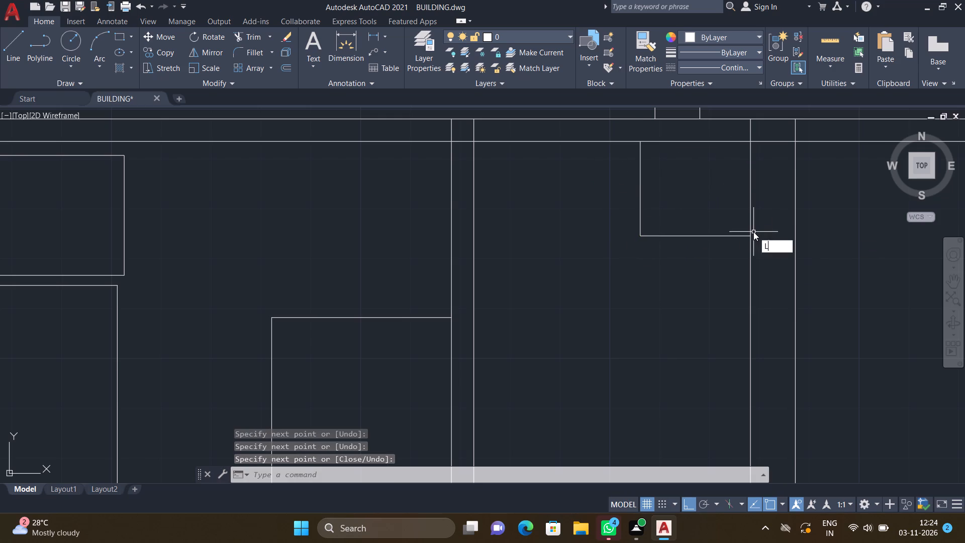
key("Return")
scroll(650, 144, "up", 1)
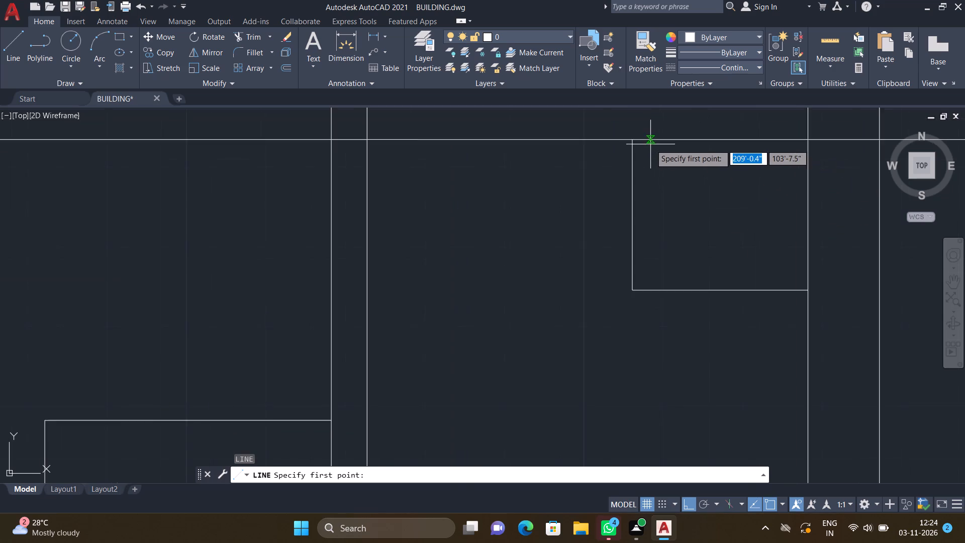
scroll(650, 144, "up", 1)
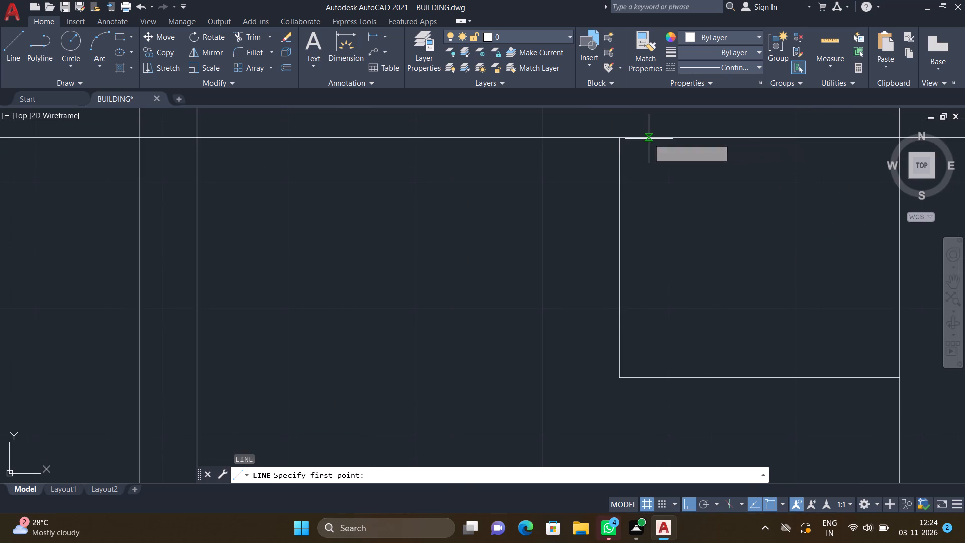
left_click_drag(649, 138, 649, 144)
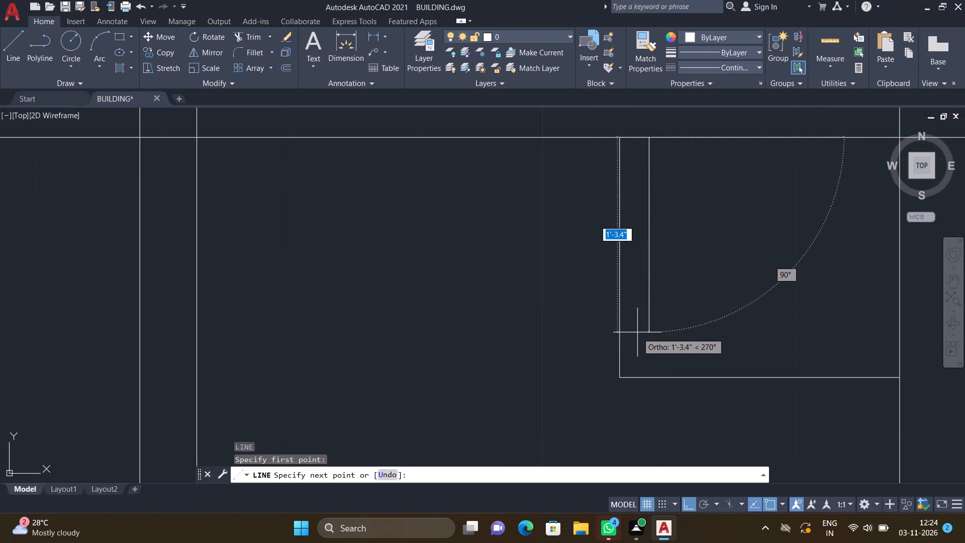
scroll(636, 331, "down", 1)
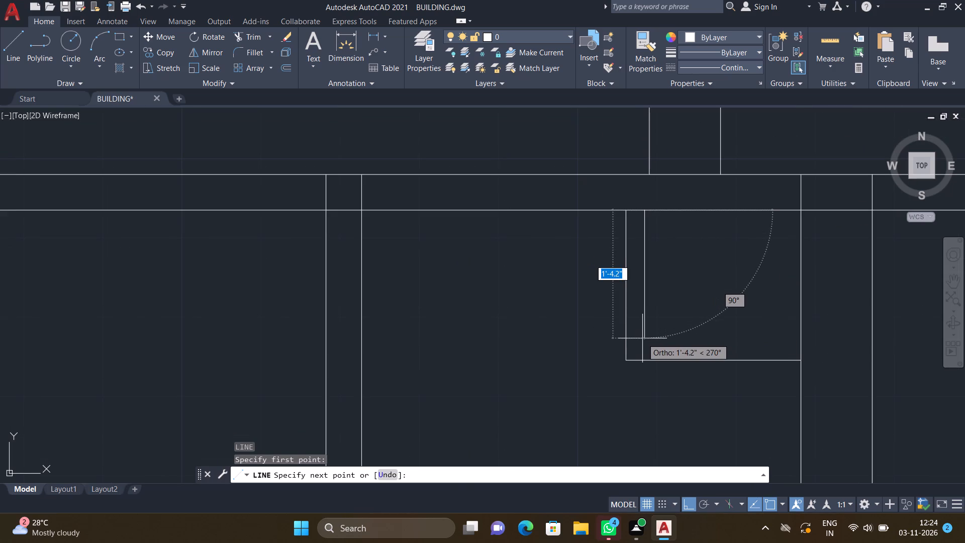
left_click(643, 338)
scroll(792, 337, "up", 2)
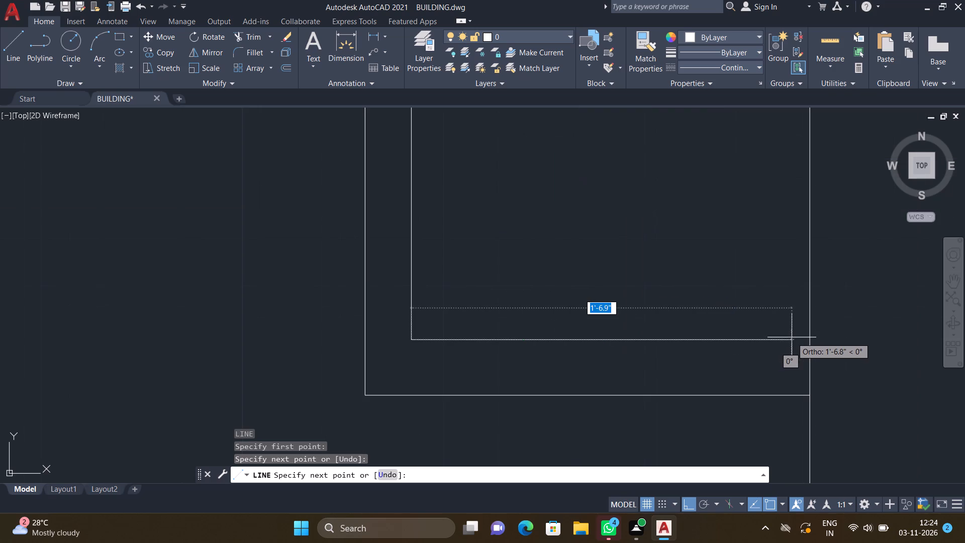
left_click(809, 339)
key("Return")
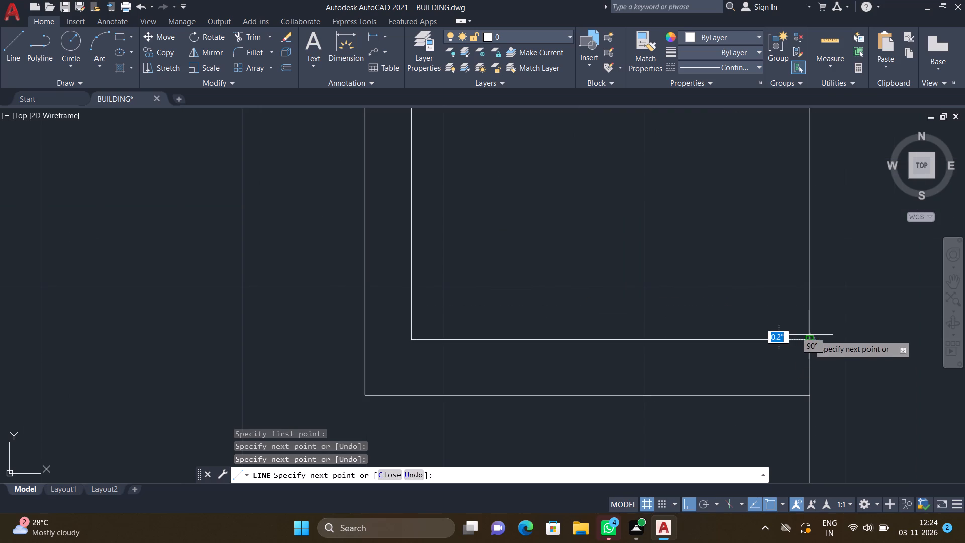
Draw a horizontal line across the lower part of the southeast room, from the west partition to the outer wall's inner face.
scroll(797, 319, "down", 4)
scroll(757, 351, "down", 3)
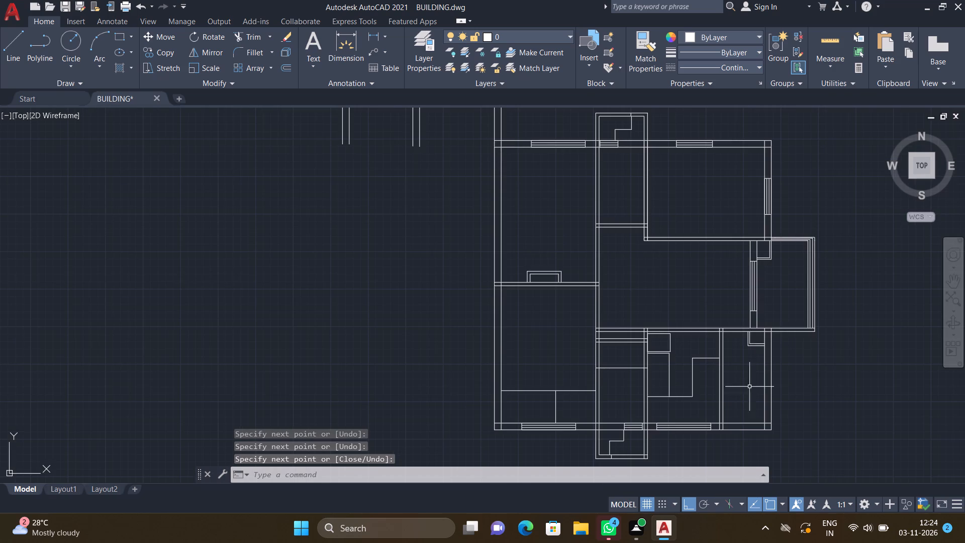
scroll(740, 428, "up", 3)
scroll(671, 342, "down", 3)
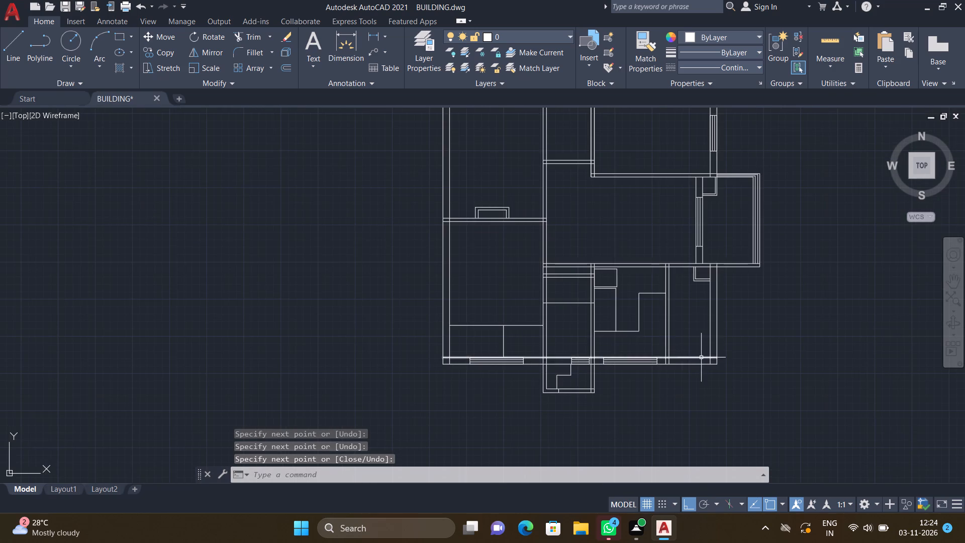
scroll(701, 357, "up", 3)
key("l")
key("Return")
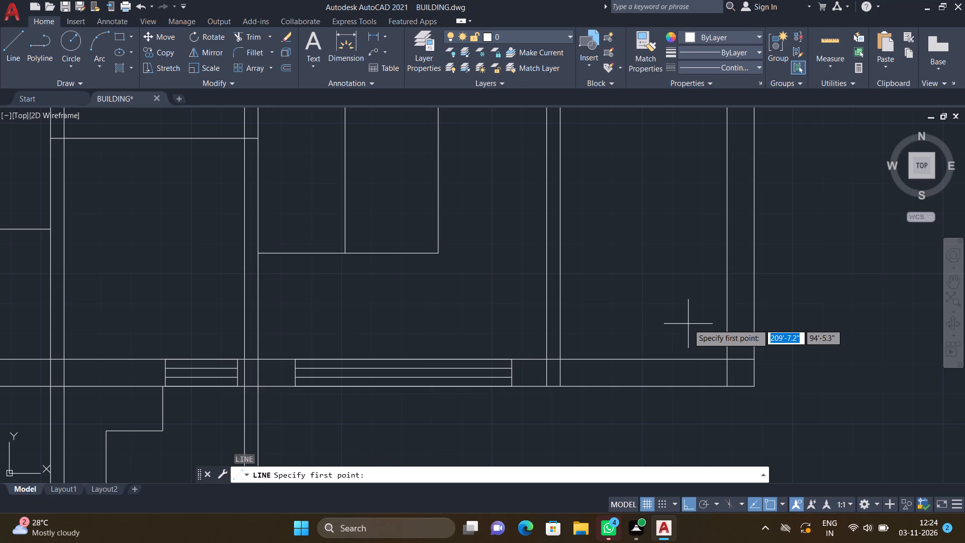
left_click(559, 268)
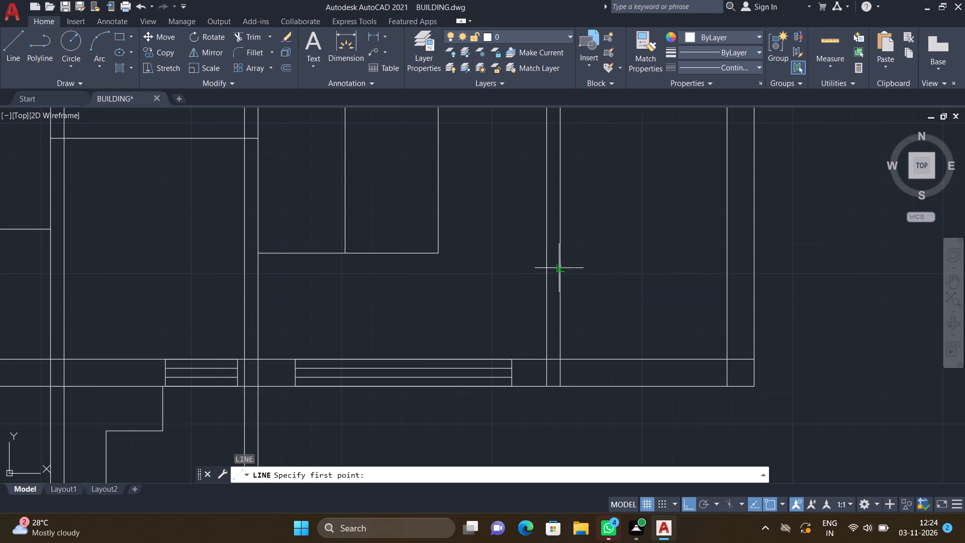
scroll(705, 278, "up", 2)
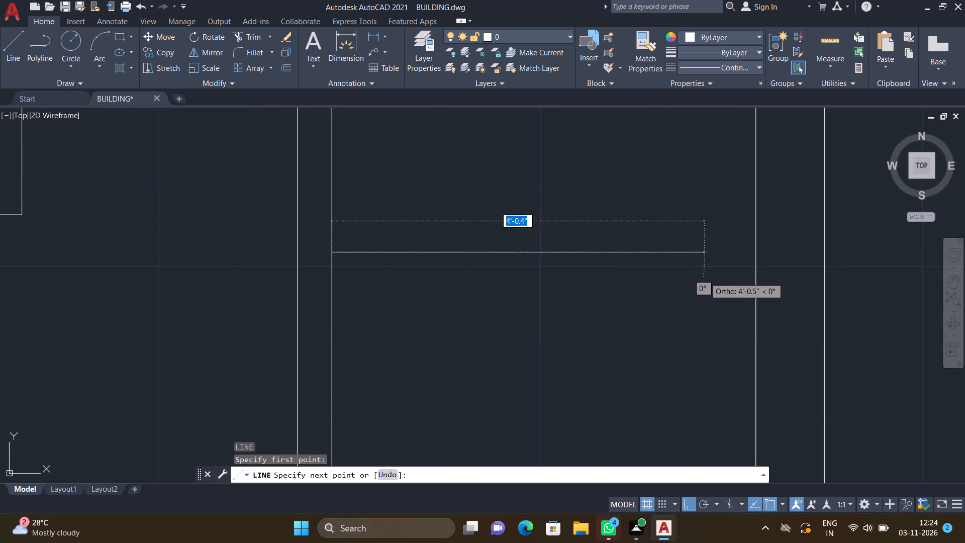
left_click(755, 251)
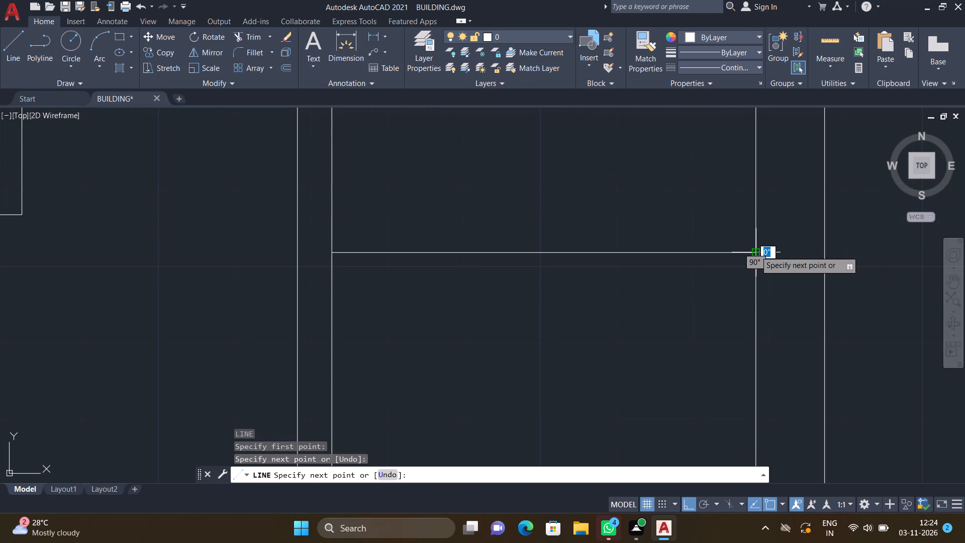
key("Return")
Draw a vertical line about 2'-6" long from the midpoint of the southeast room's lower horizontal line down to the south wall's inner face.
scroll(752, 246, "down", 3)
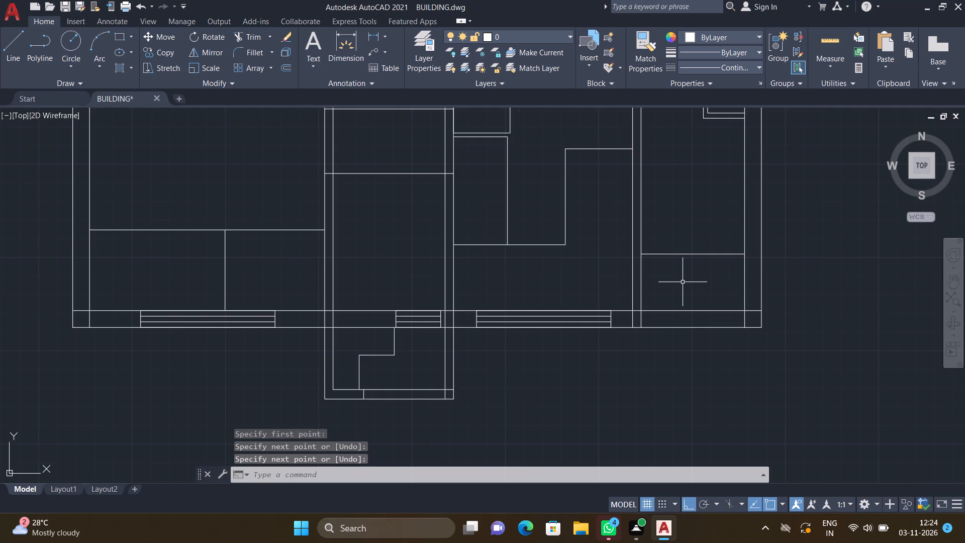
key("l")
key("Return")
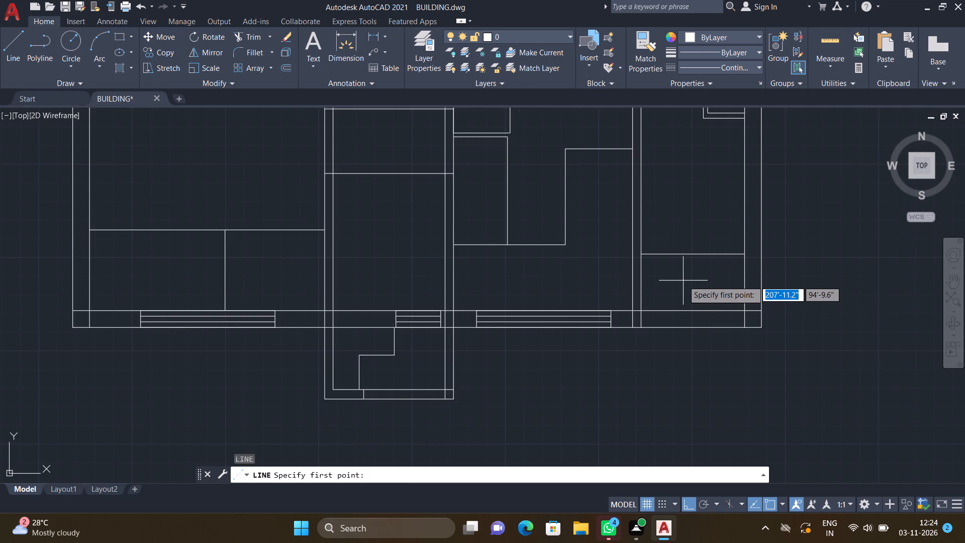
scroll(683, 281, "up", 2)
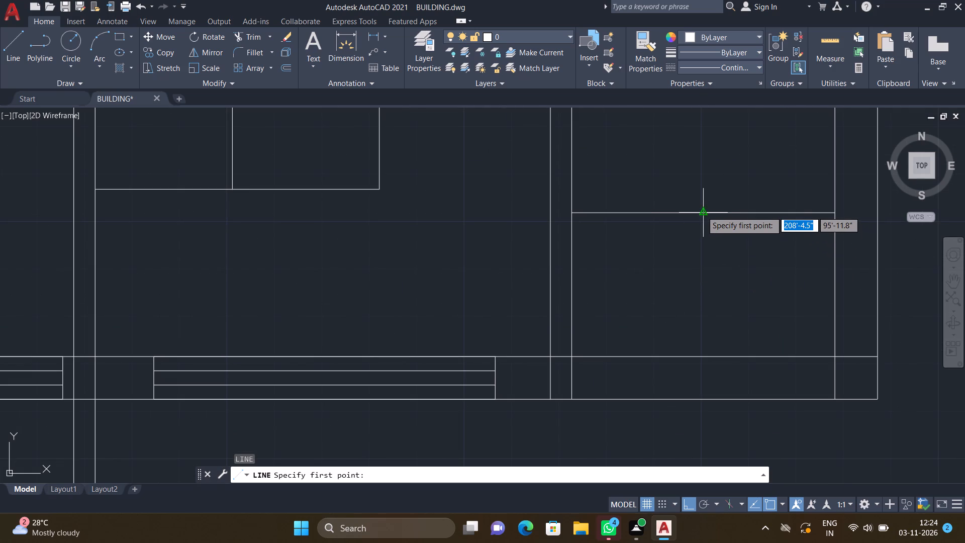
left_click(702, 211)
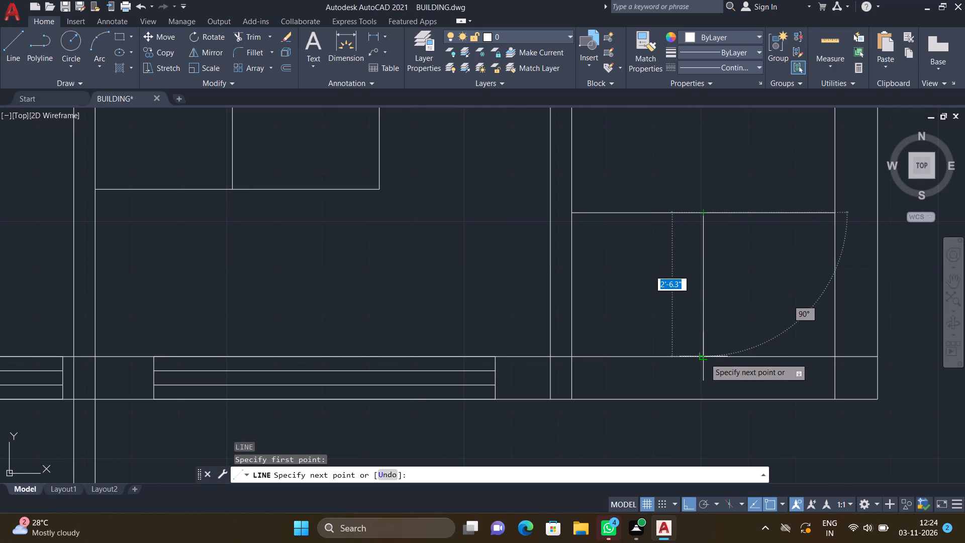
left_click(705, 357)
key("Return")
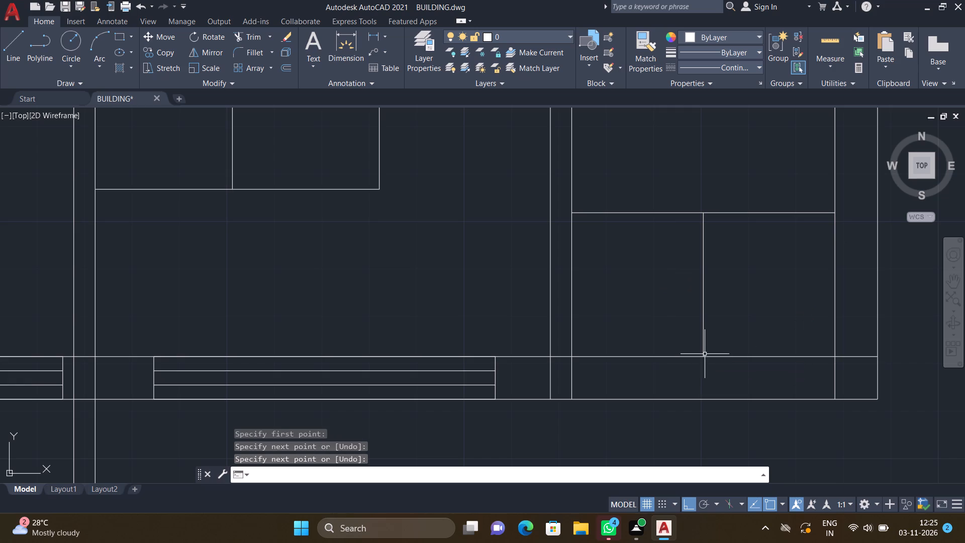
Draw a horizontal line about 5'-4" long from the northeast room's outer southwest wall corner west to the far face of the west partition.
scroll(685, 338, "down", 4)
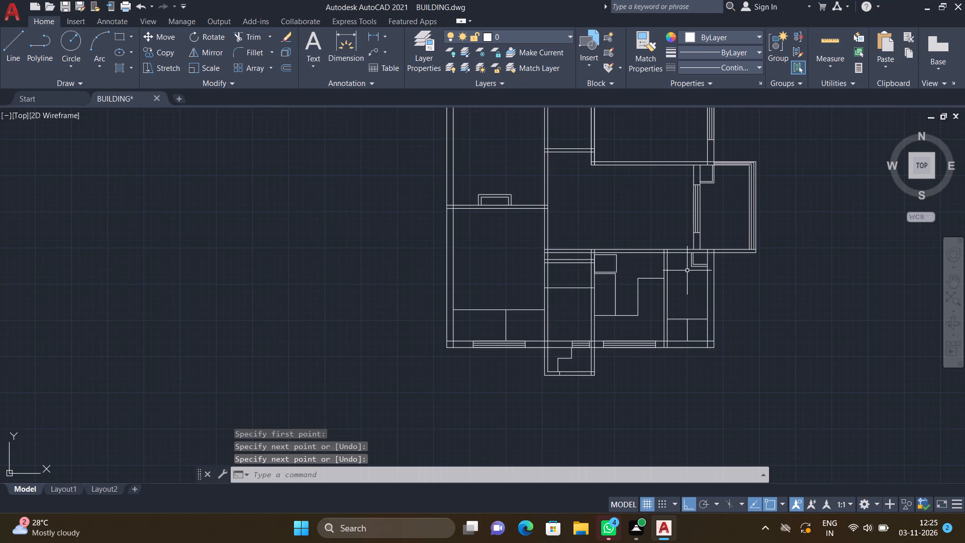
scroll(671, 244, "down", 1)
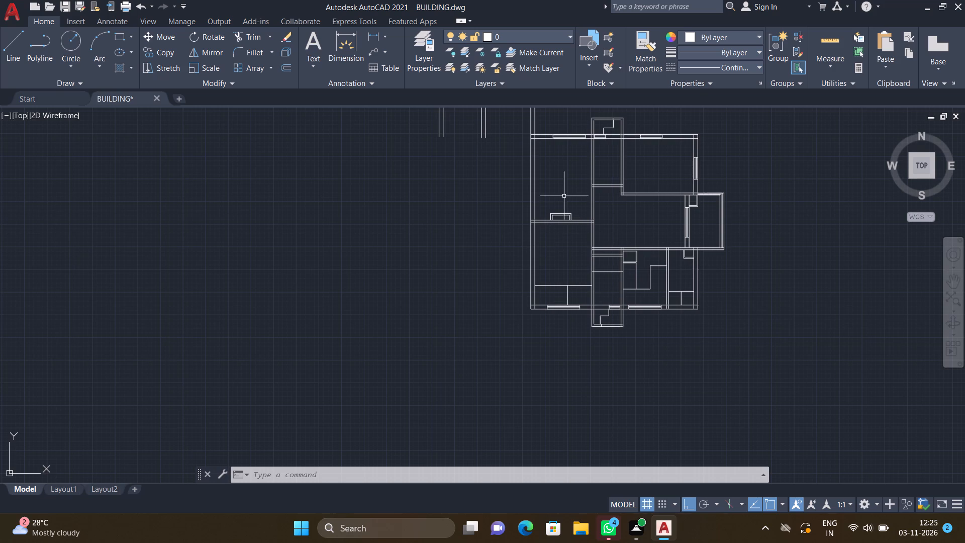
scroll(602, 146, "up", 2)
key("l")
key("Return")
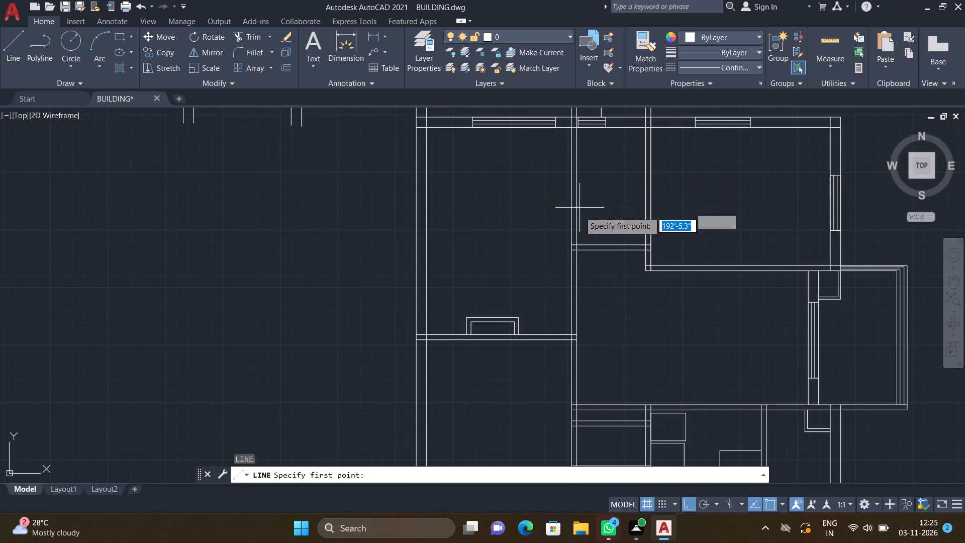
scroll(579, 214, "up", 2)
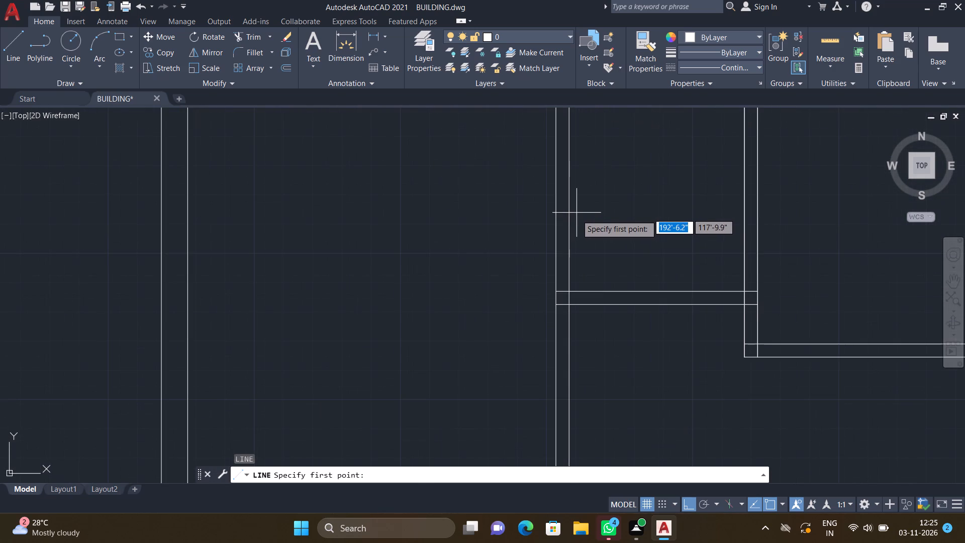
scroll(743, 365, "up", 1)
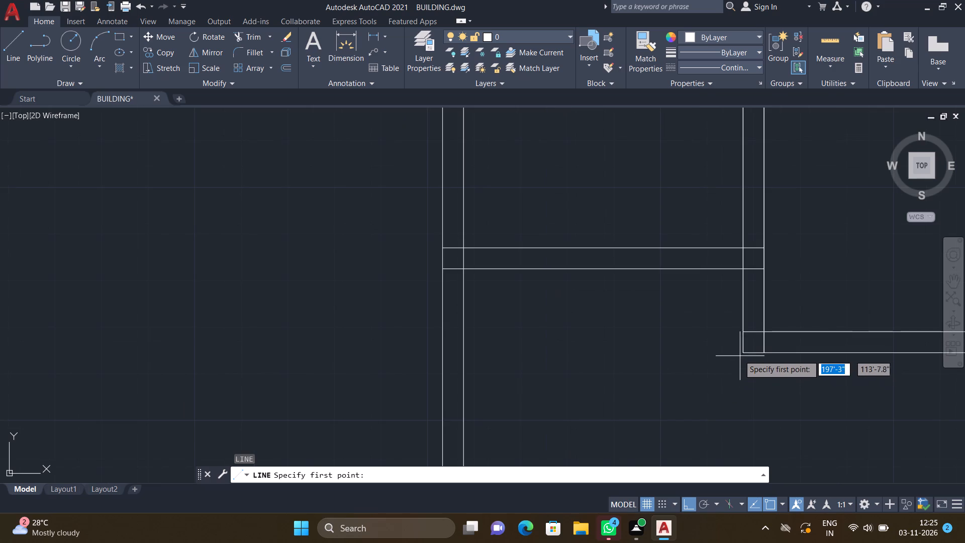
left_click(742, 354)
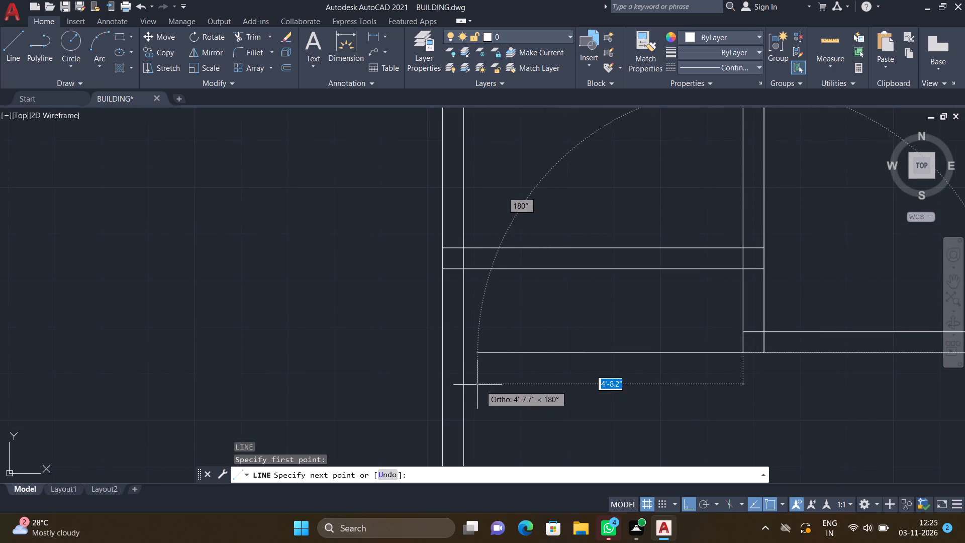
scroll(442, 350, "up", 1)
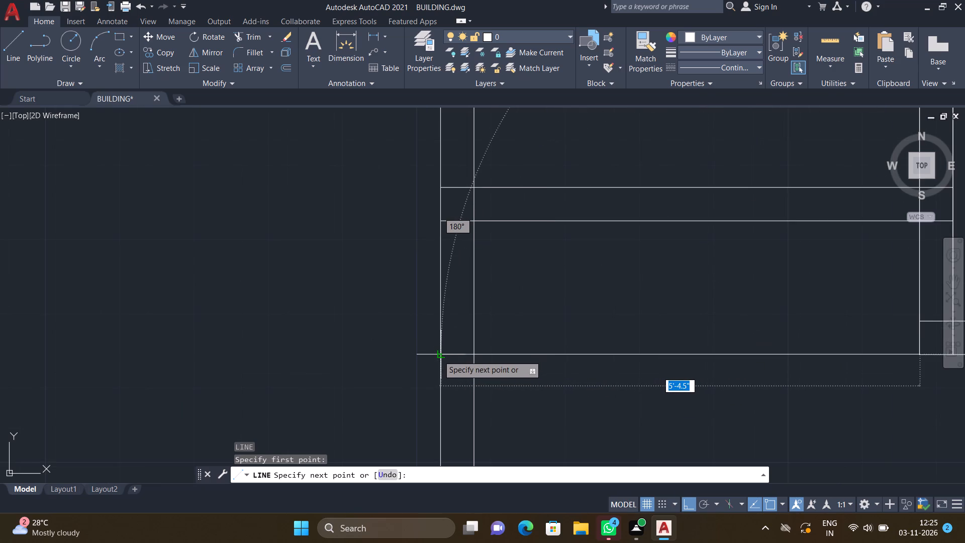
left_click(440, 355)
key("Return")
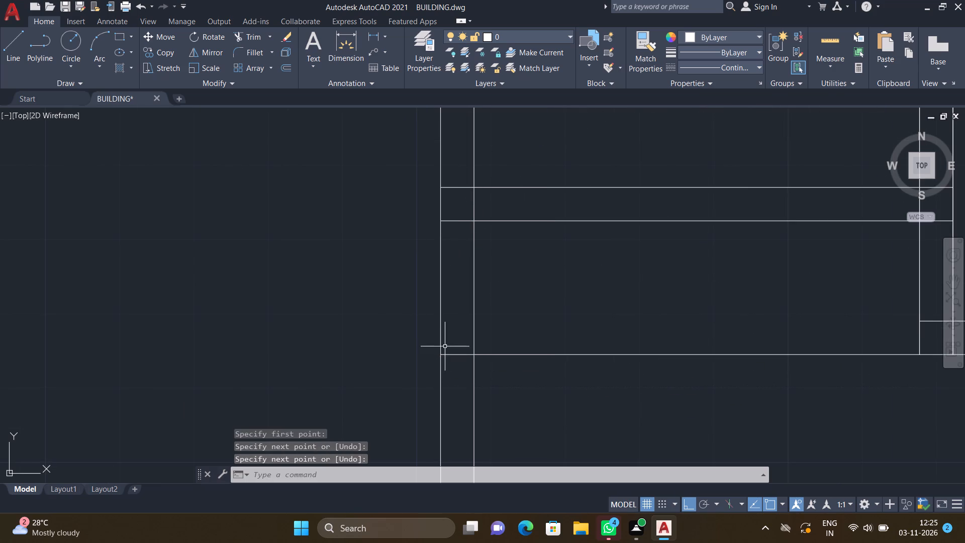
Draw a horizontal line across the narrow north-central room, above its double-line cross wall, between the outer faces of its side walls.
scroll(449, 307, "down", 3)
key("l")
key("Return")
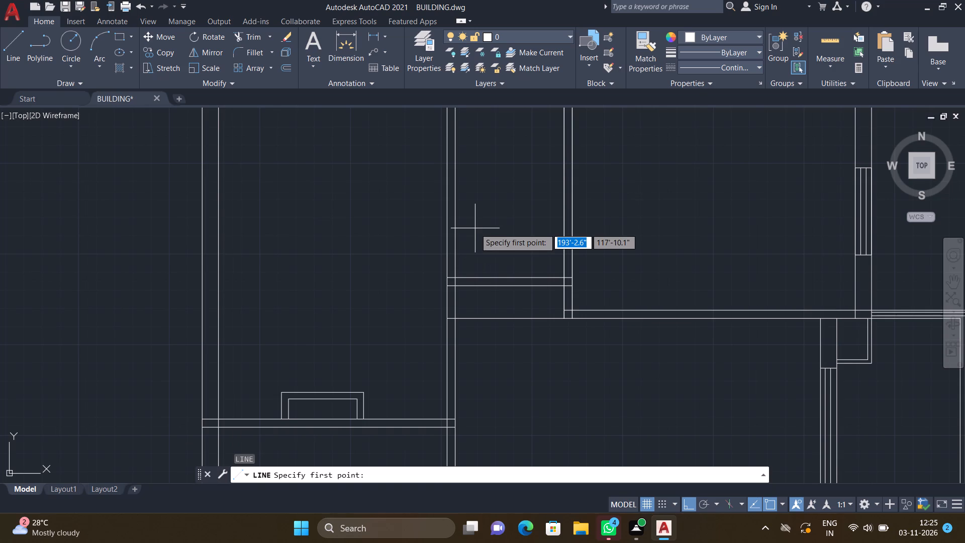
scroll(475, 228, "down", 3)
scroll(464, 219, "up", 3)
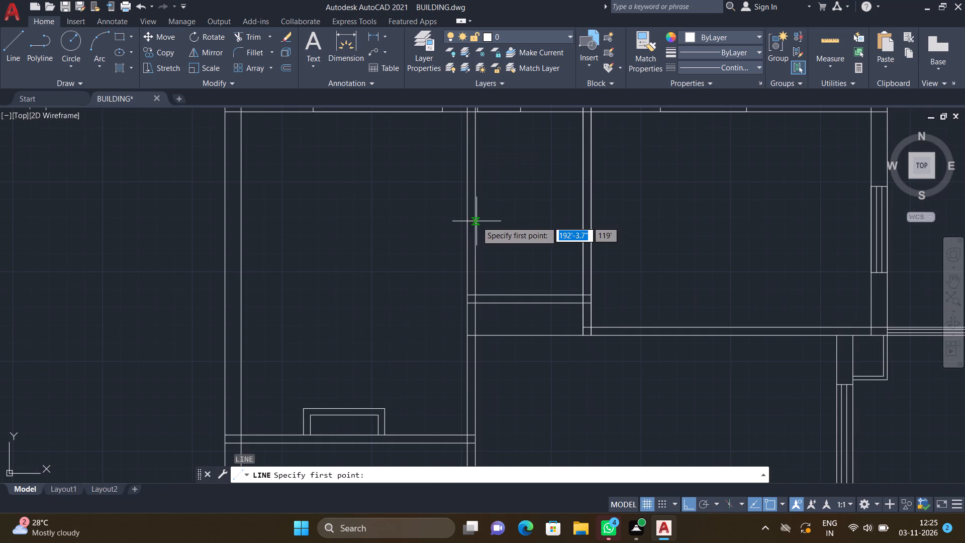
scroll(465, 241, "up", 2)
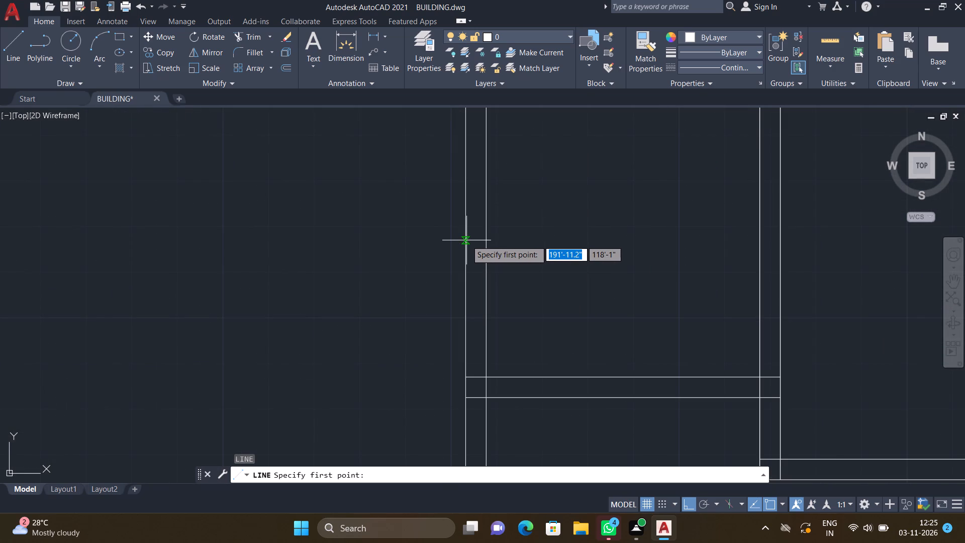
left_click_drag(466, 240, 472, 242)
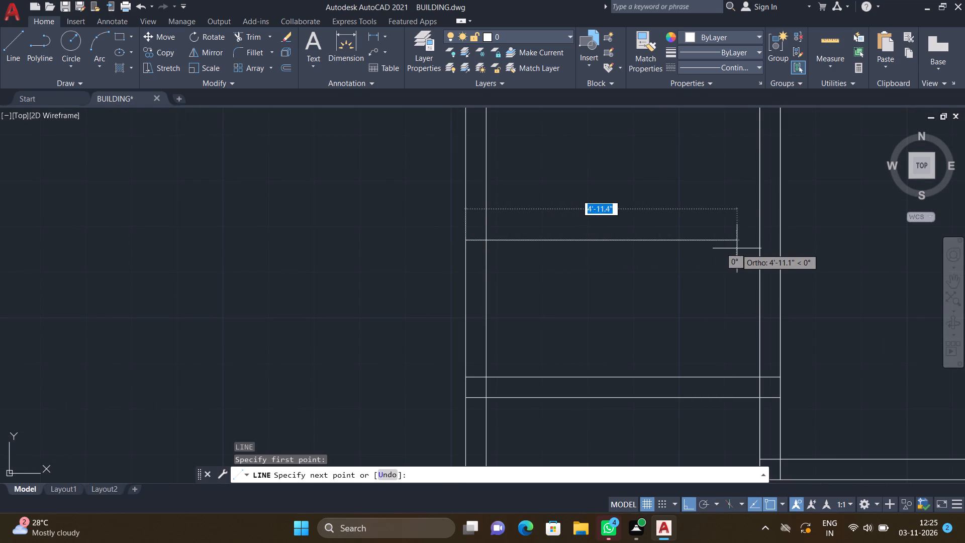
left_click(777, 240)
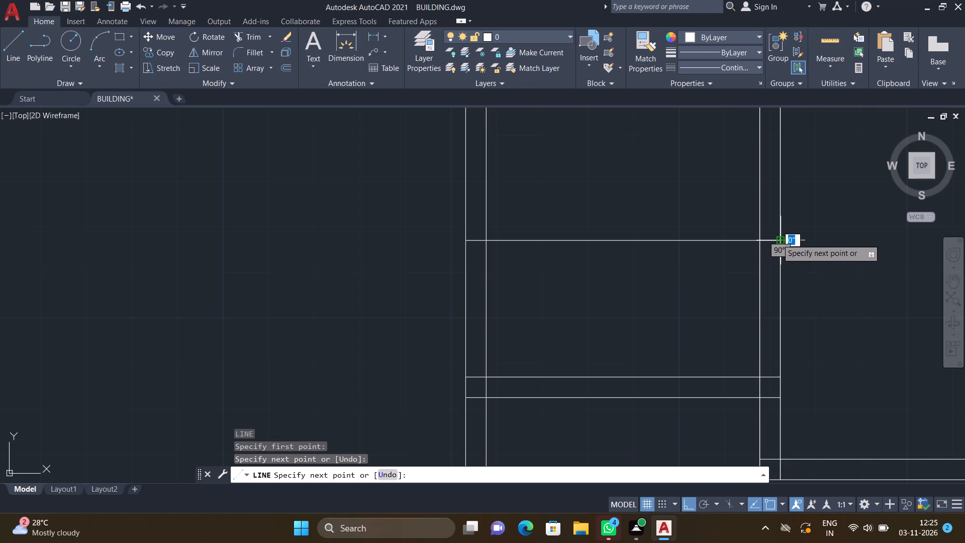
key("Return")
Draw an L-shaped outline about 2'-6" wide in the northeast room's northwest corner, running from the west wall up to the north wall.
scroll(692, 225, "down", 5)
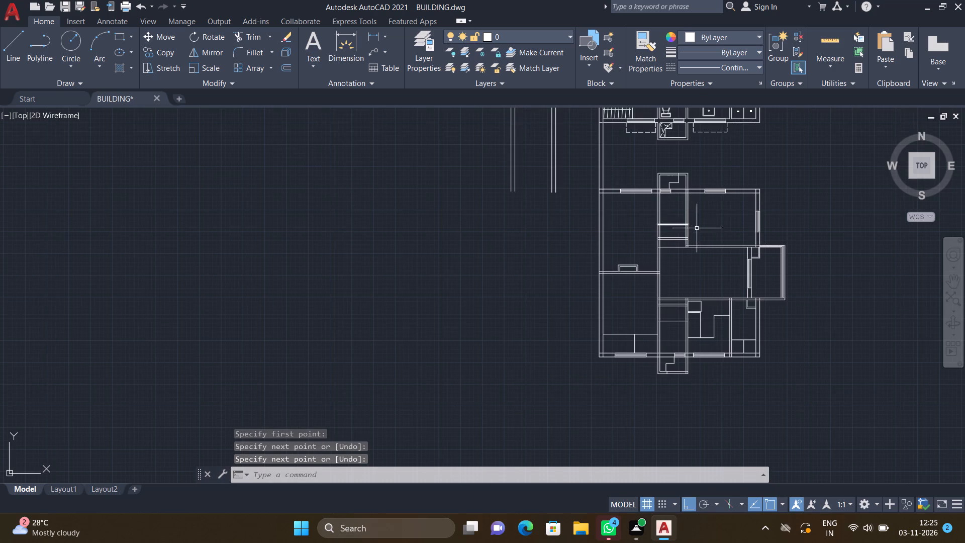
scroll(750, 244, "up", 1)
middle_click_drag(743, 243, 654, 226)
scroll(654, 226, "down", 1)
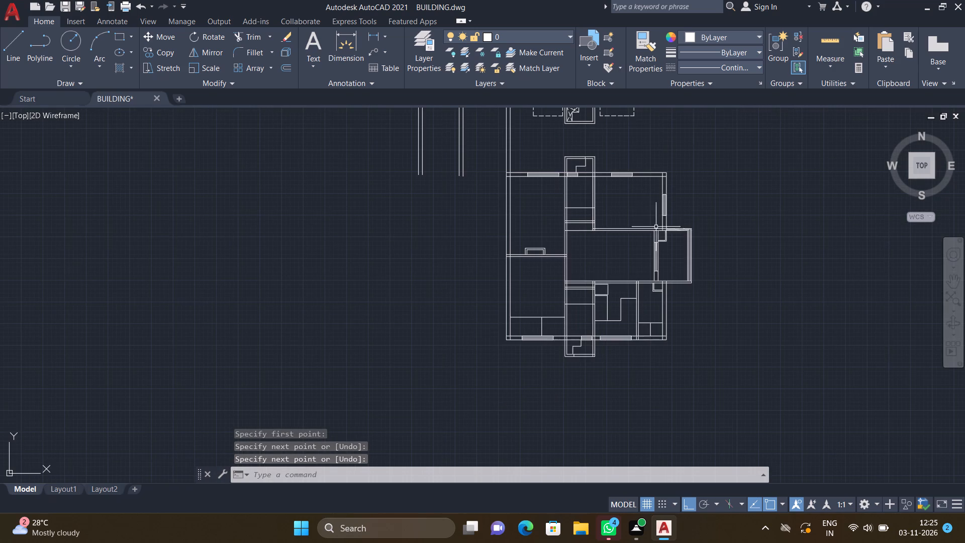
scroll(610, 179, "up", 3)
key("l")
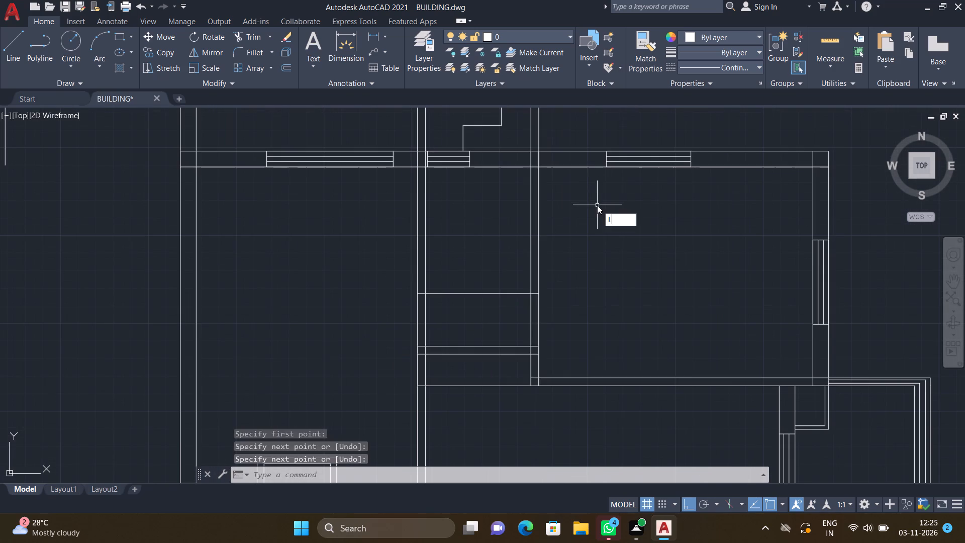
key("Return")
scroll(545, 218, "up", 1)
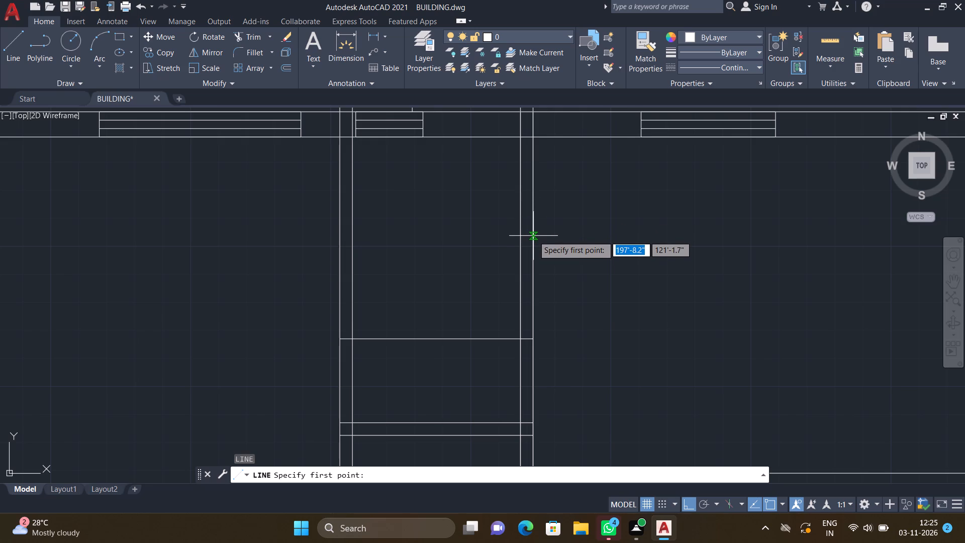
left_click(534, 209)
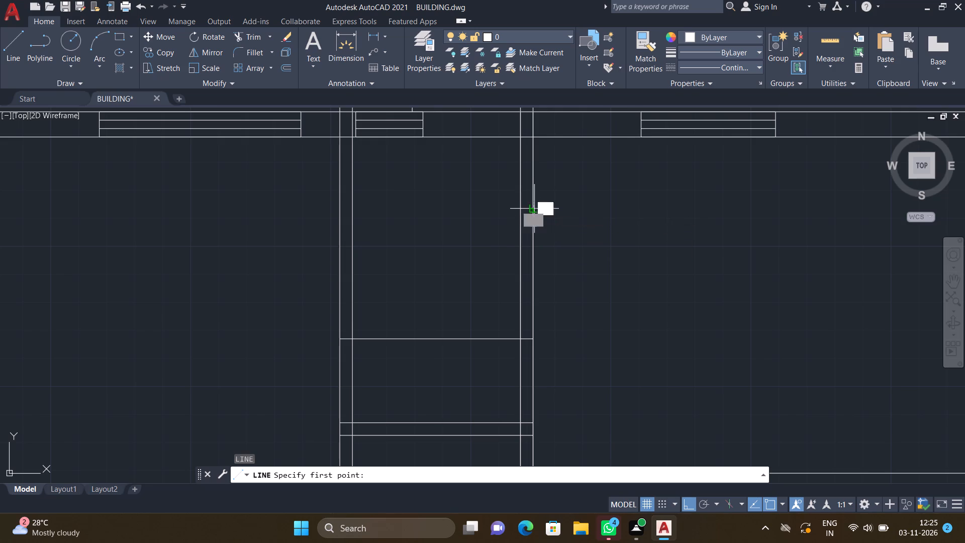
scroll(620, 200, "up", 2)
scroll(619, 198, "down", 2)
left_click(615, 196)
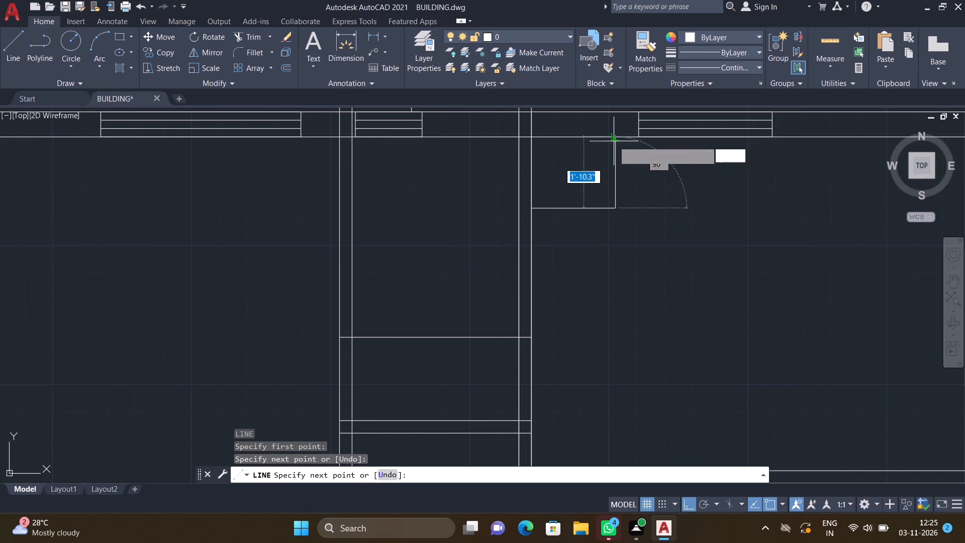
scroll(612, 139, "up", 2)
left_click(615, 135)
key("Return")
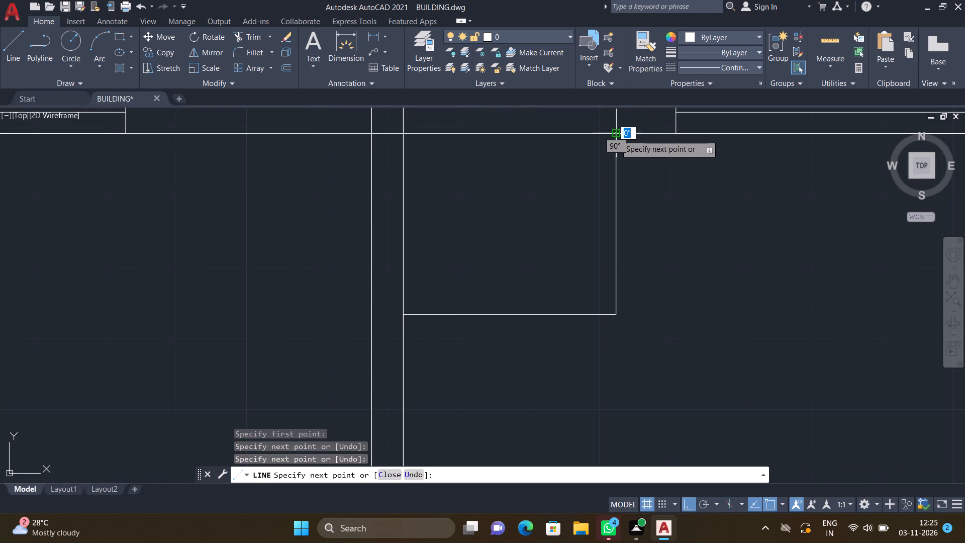
Draw an L-shaped outline about 2'-6" by 4'-11" in the northeast room's southwest corner, from the west wall down to the south wall.
scroll(612, 136, "down", 3)
scroll(583, 234, "up", 2)
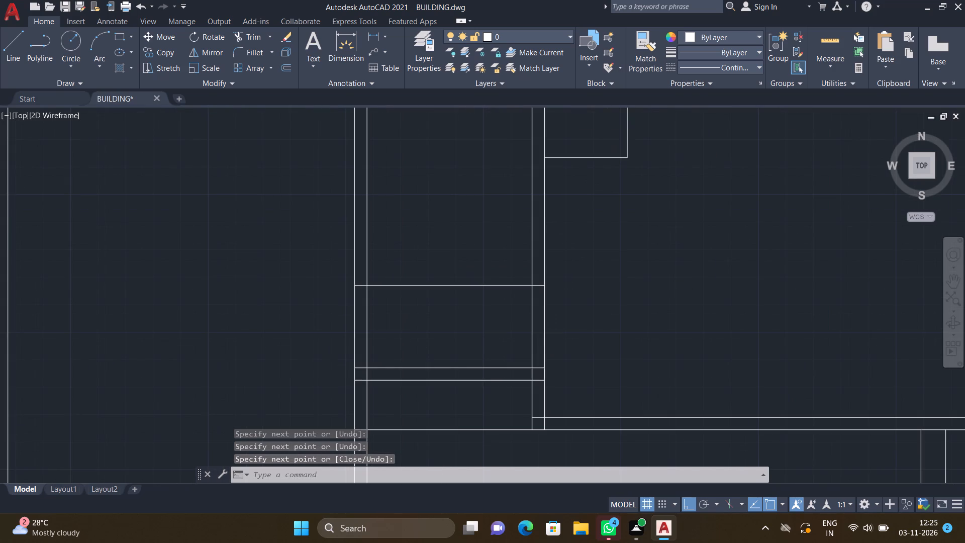
key("l")
key("Return")
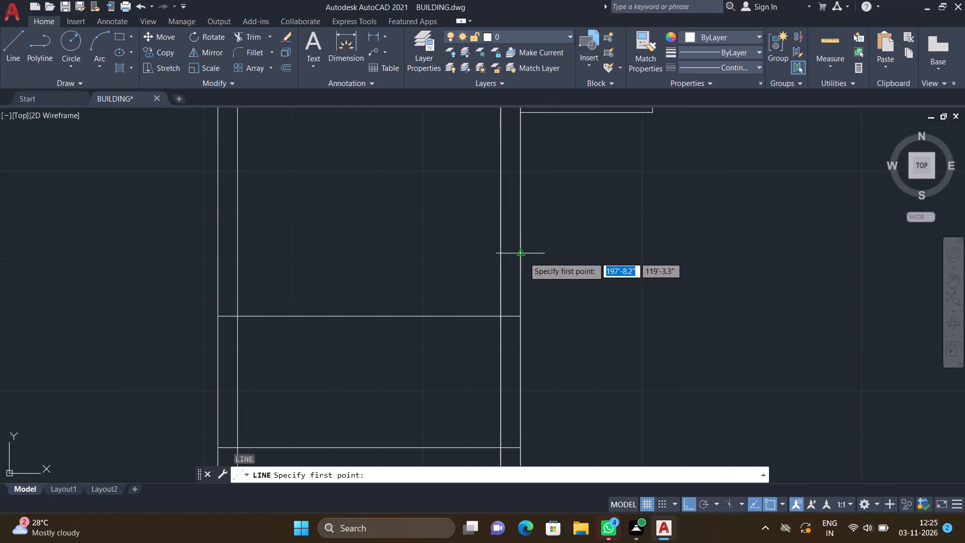
left_click_drag(521, 266, 530, 268)
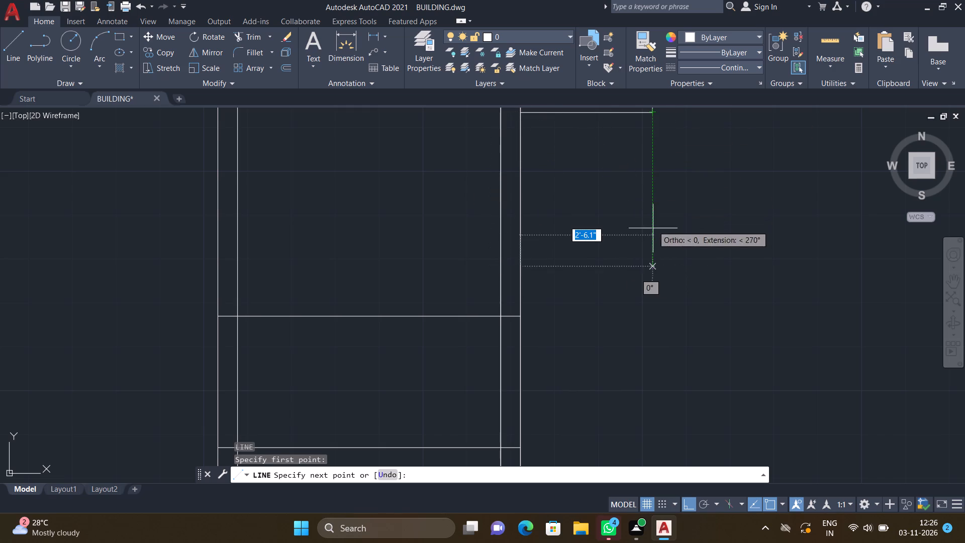
left_click(651, 267)
scroll(653, 305, "down", 2)
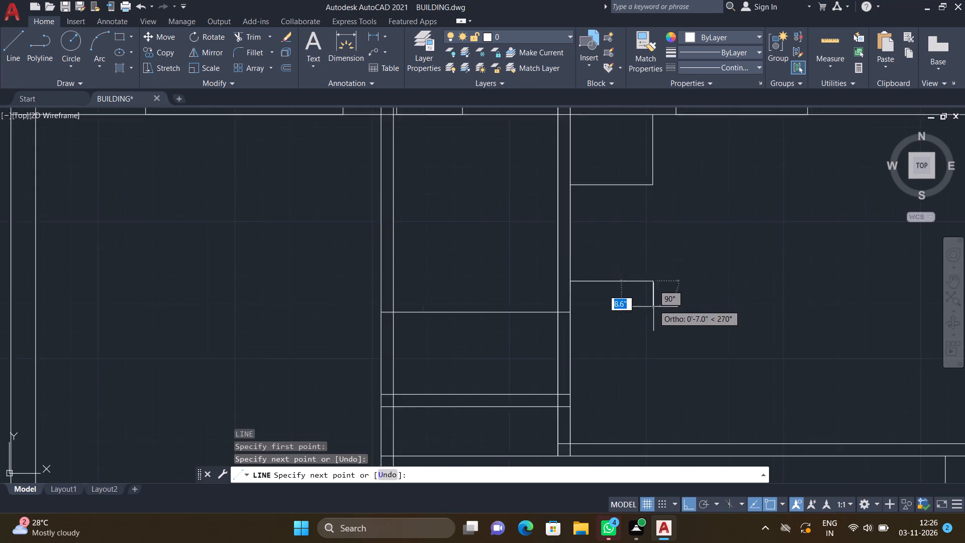
scroll(653, 315, "down", 2)
scroll(652, 335, "up", 3)
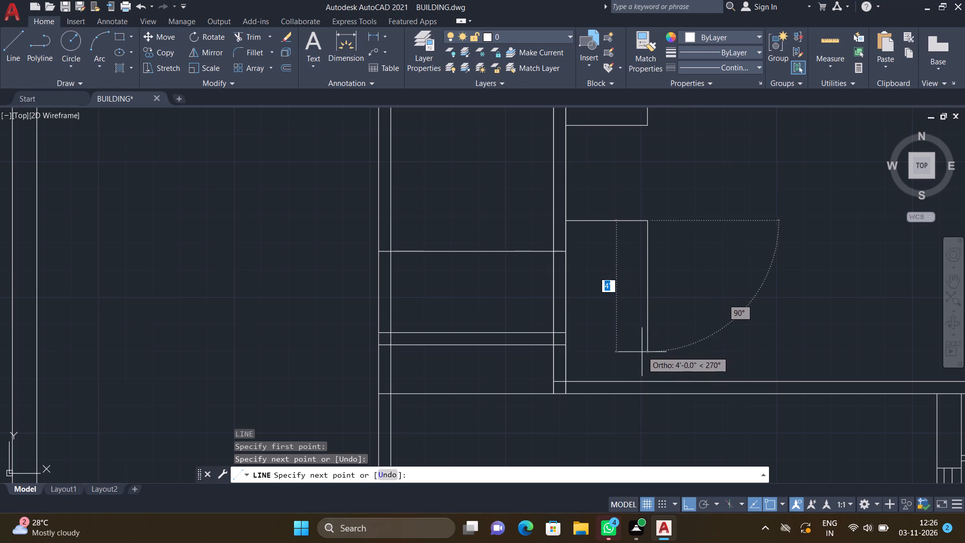
scroll(640, 364, "up", 2)
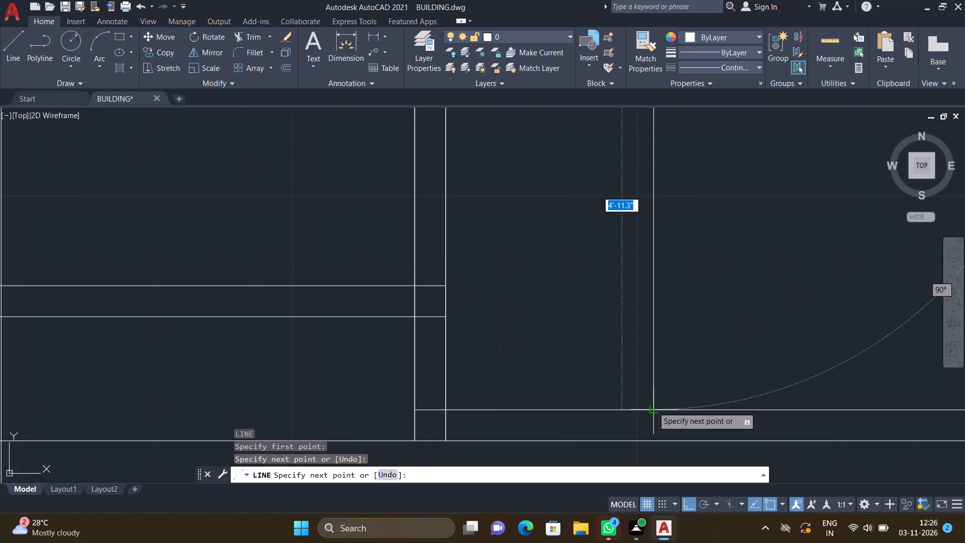
left_click(652, 406)
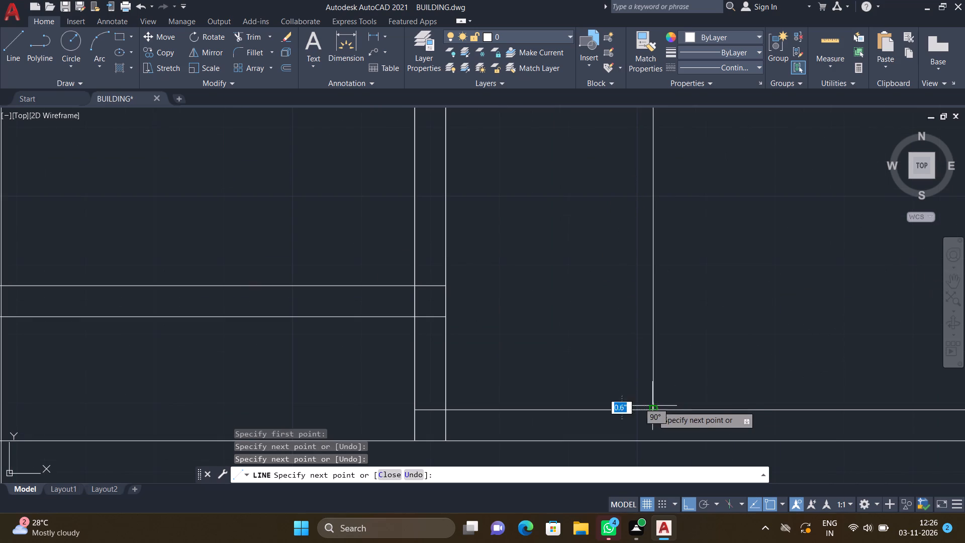
key("Return")
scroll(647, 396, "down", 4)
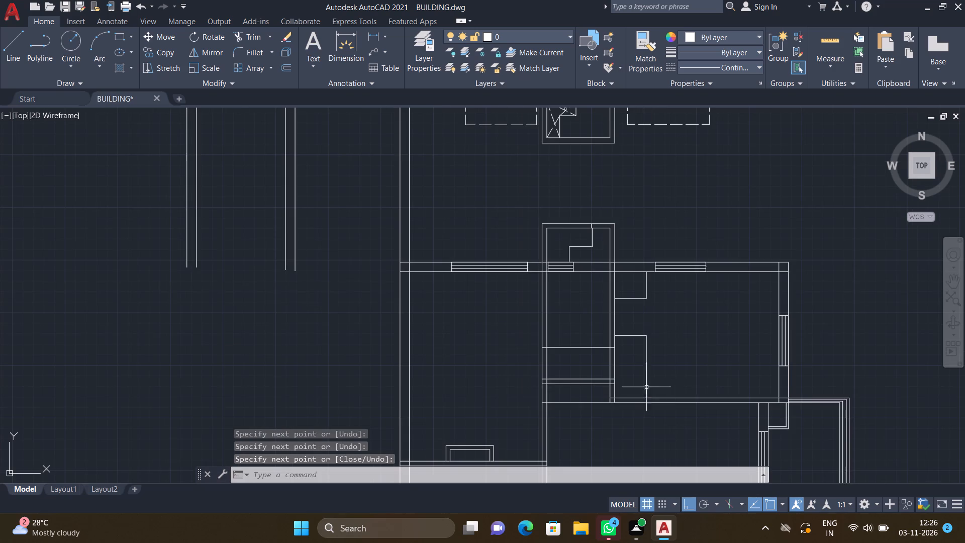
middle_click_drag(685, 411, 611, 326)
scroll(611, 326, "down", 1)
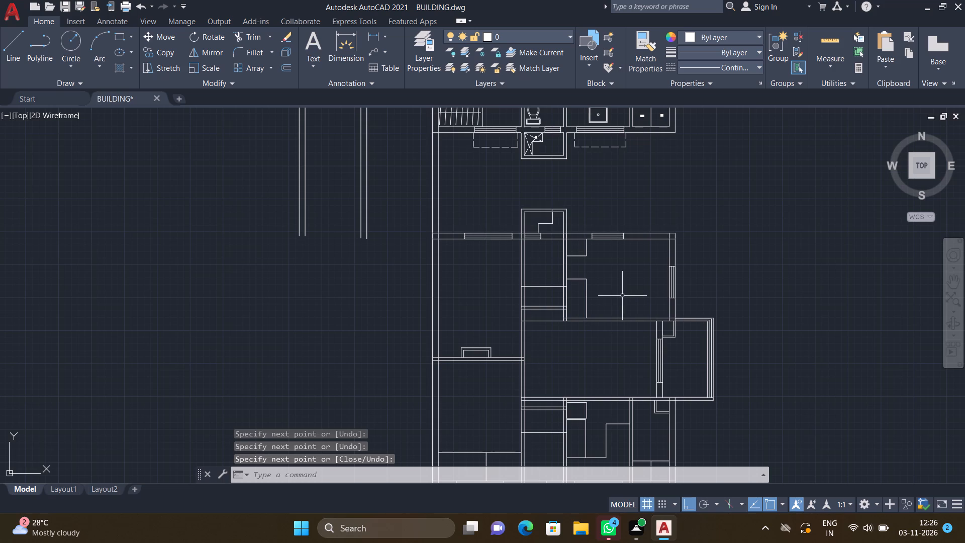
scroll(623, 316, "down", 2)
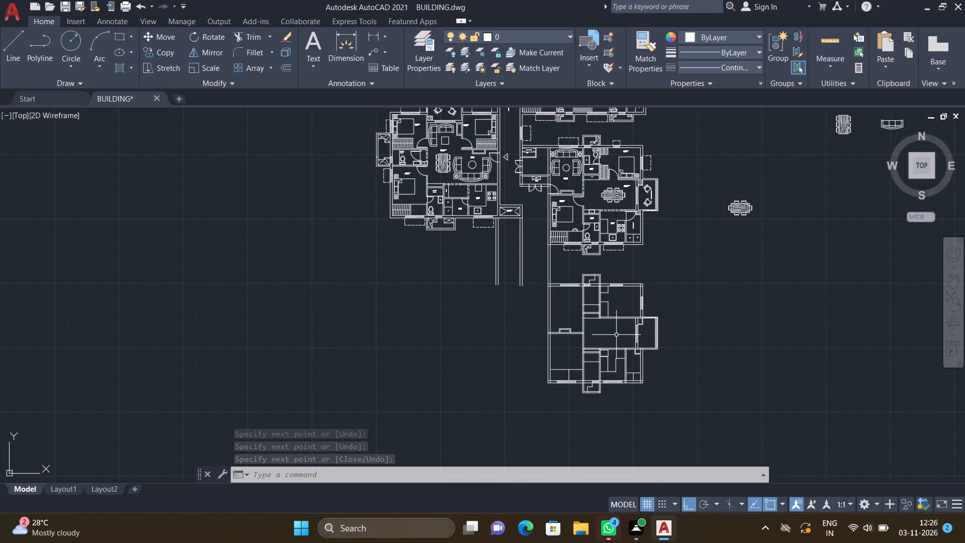
Trim the south face line of the central hall's south wall where it crosses the narrow south-central room and its west side wall.
scroll(584, 378, "up", 3)
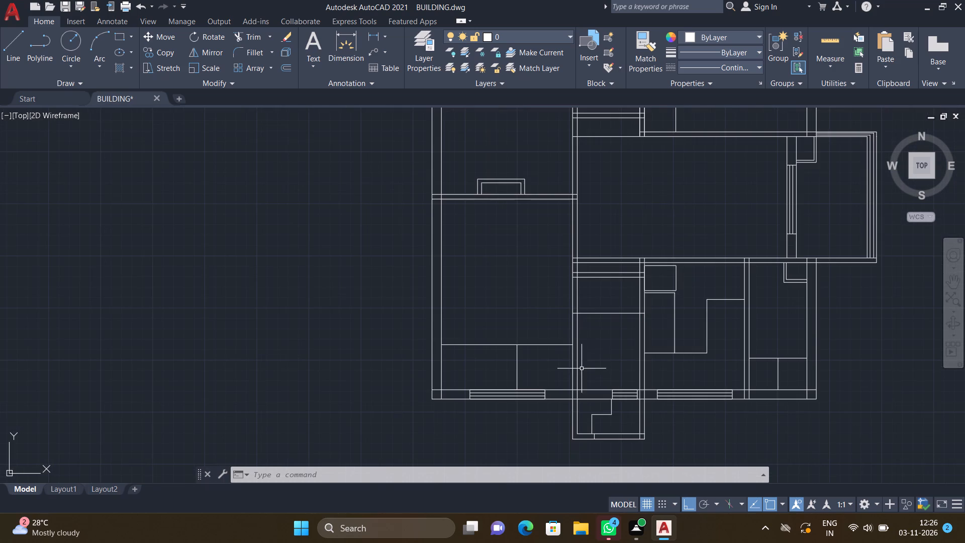
scroll(611, 268, "up", 3)
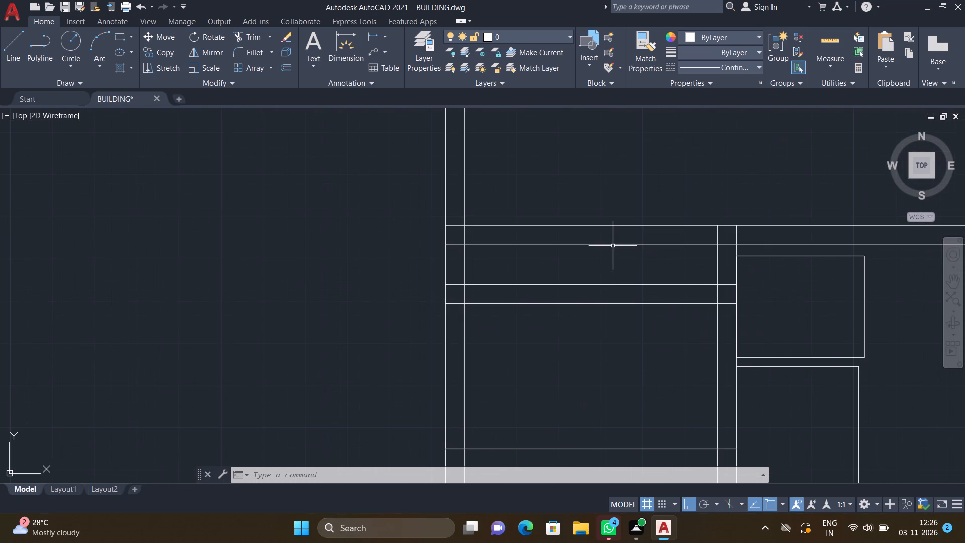
type("TR")
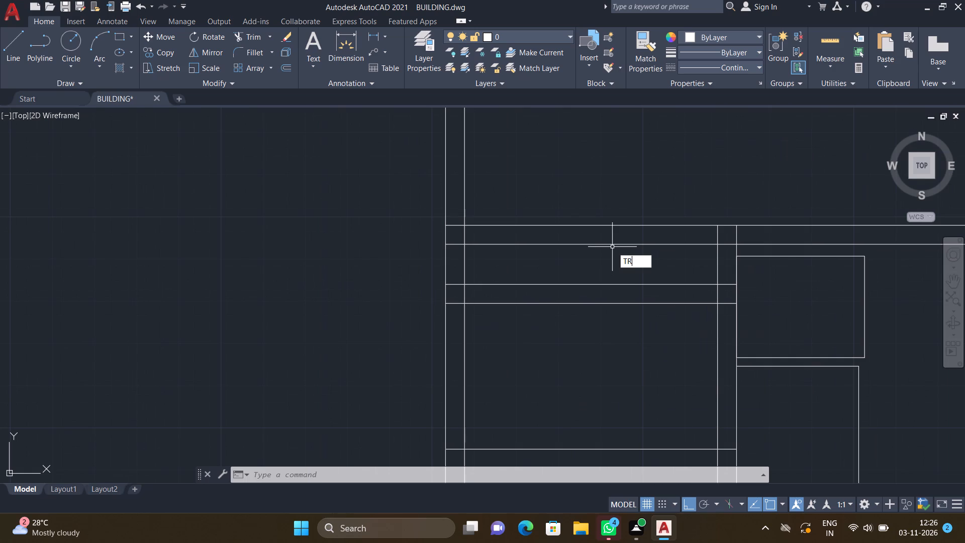
key("Return")
left_click(610, 245)
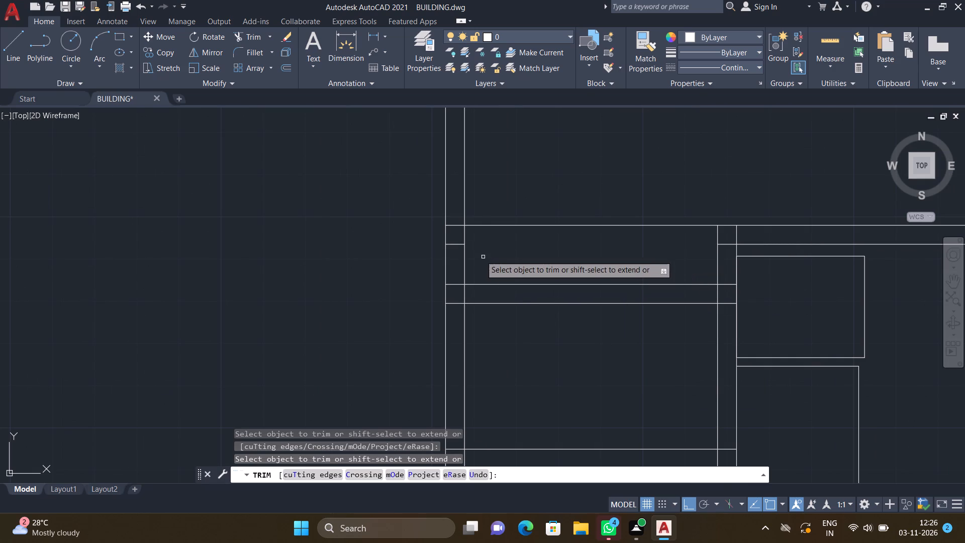
scroll(450, 243, "up", 1)
left_click(451, 245)
scroll(570, 244, "down", 3)
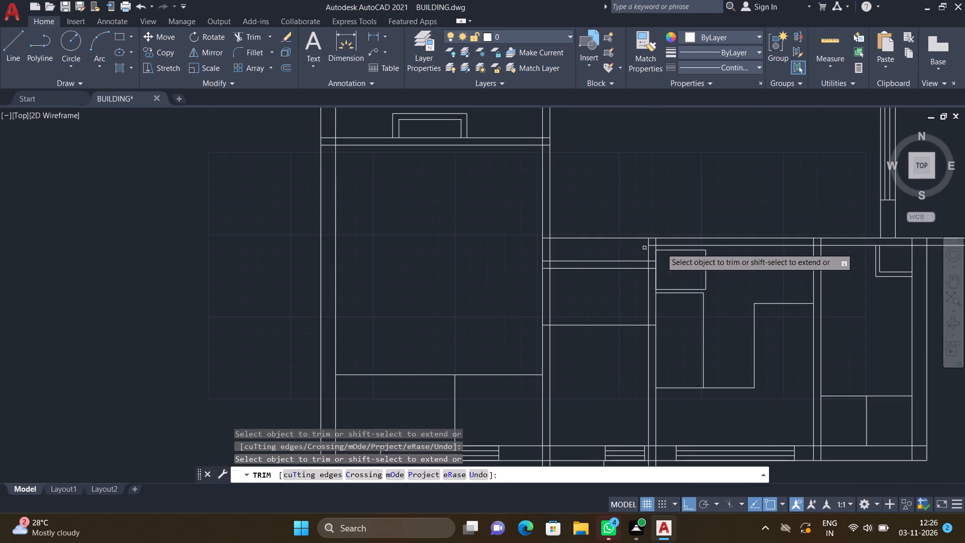
key("Return")
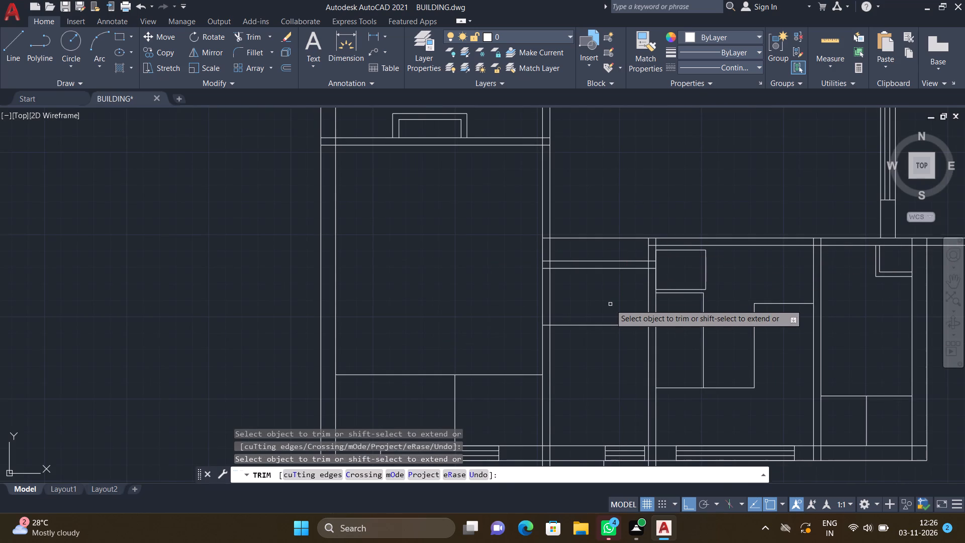
Copy the northeast quarter of the larger horizontal door symbol to the northwest room's outer west wall line, just above the south cross wall.
scroll(503, 298, "down", 2)
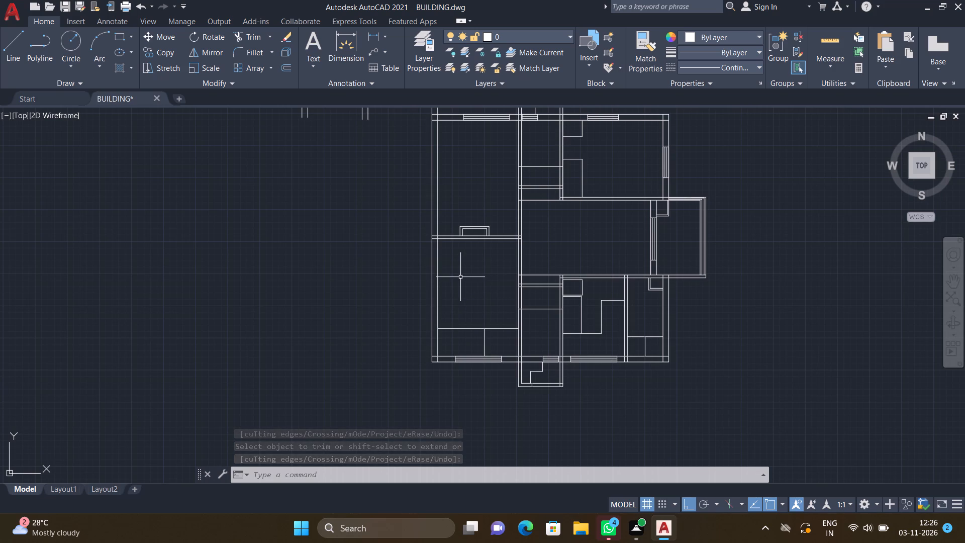
scroll(461, 269, "down", 2)
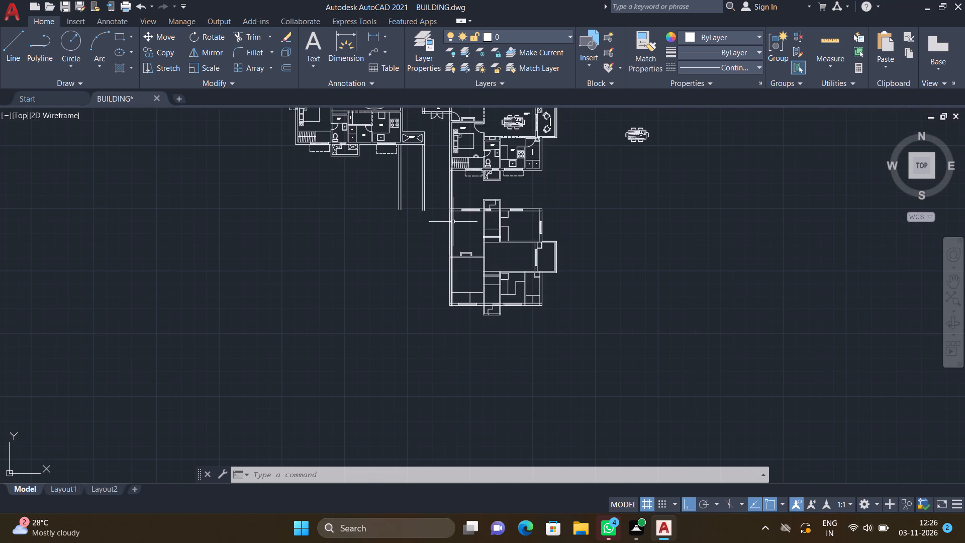
scroll(459, 208, "up", 1)
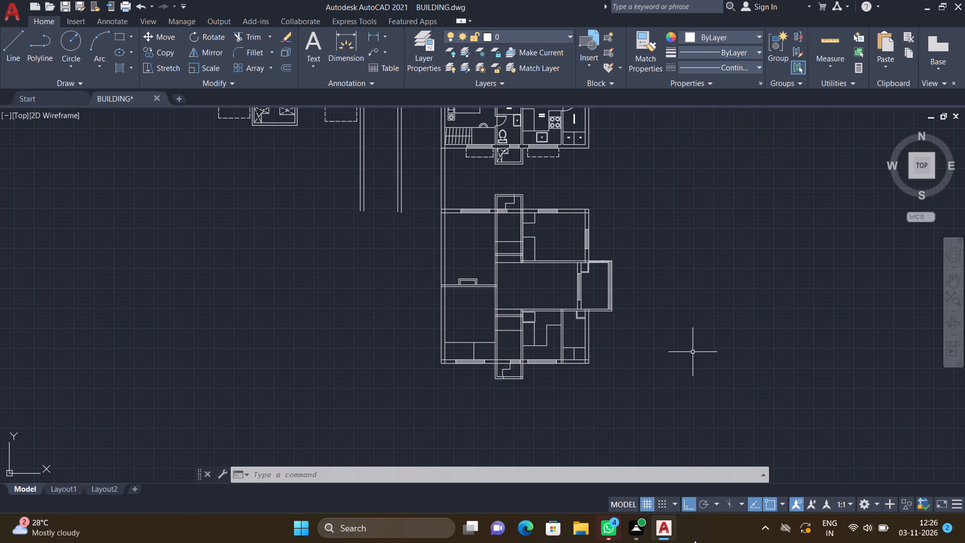
scroll(694, 539, "down", 2)
scroll(844, 232, "down", 4)
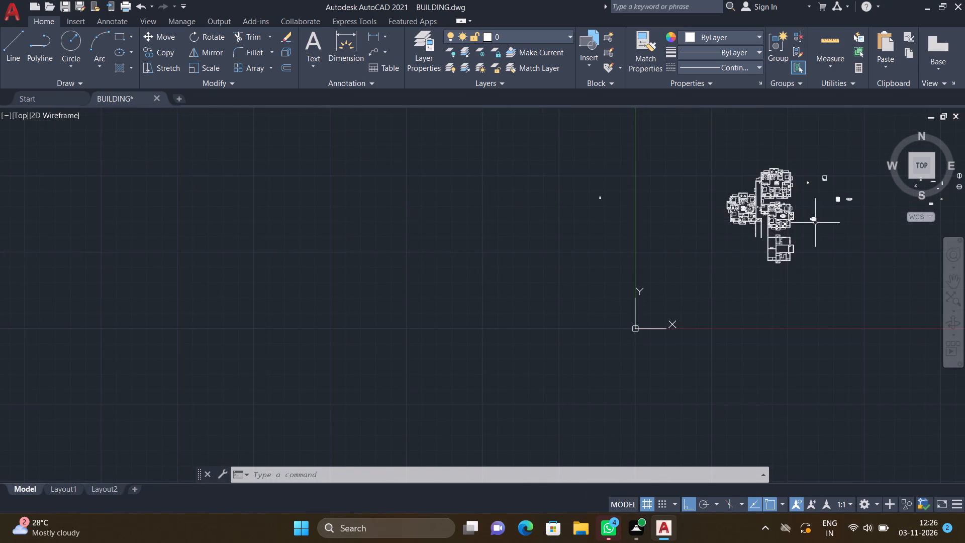
middle_click_drag(805, 229, 697, 287)
scroll(834, 251, "up", 3)
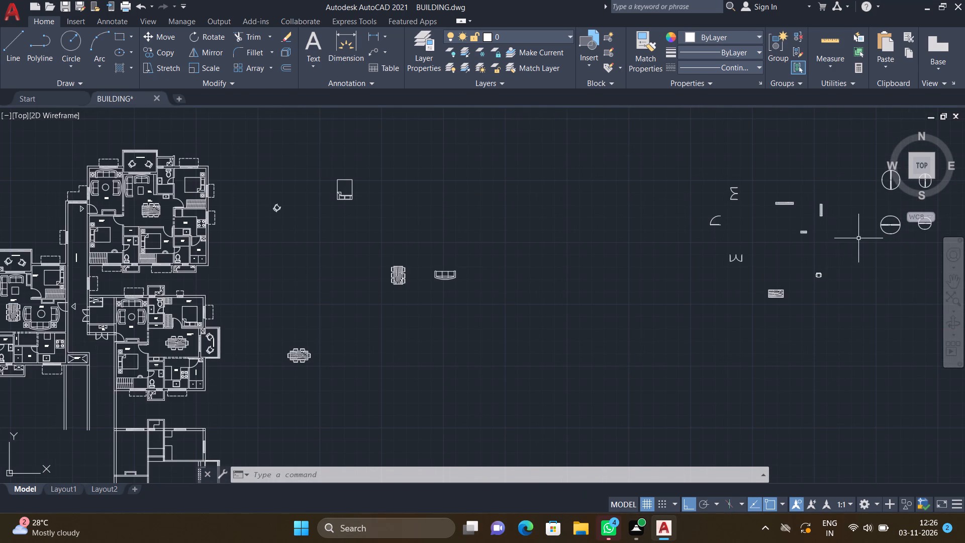
scroll(773, 271, "down", 1)
scroll(856, 247, "up", 4)
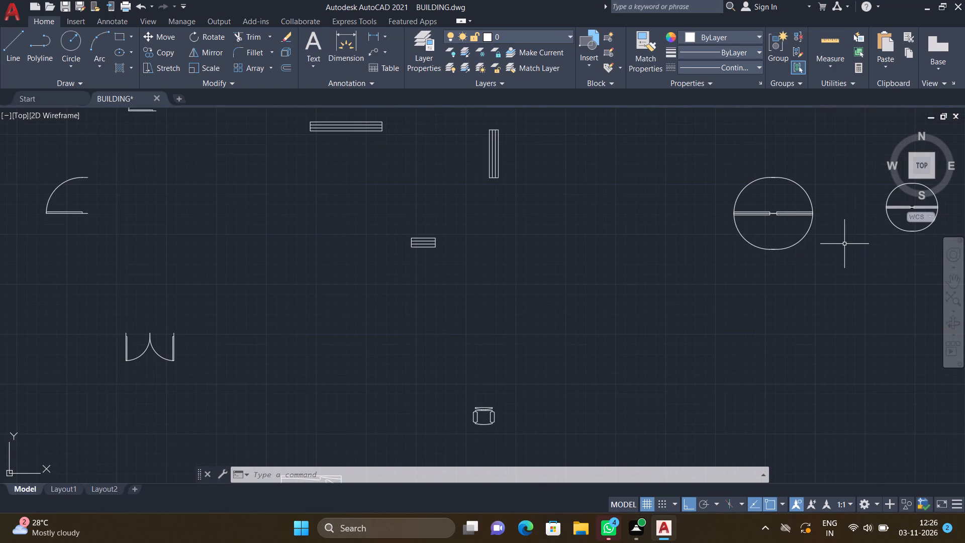
type("CO")
key("Return")
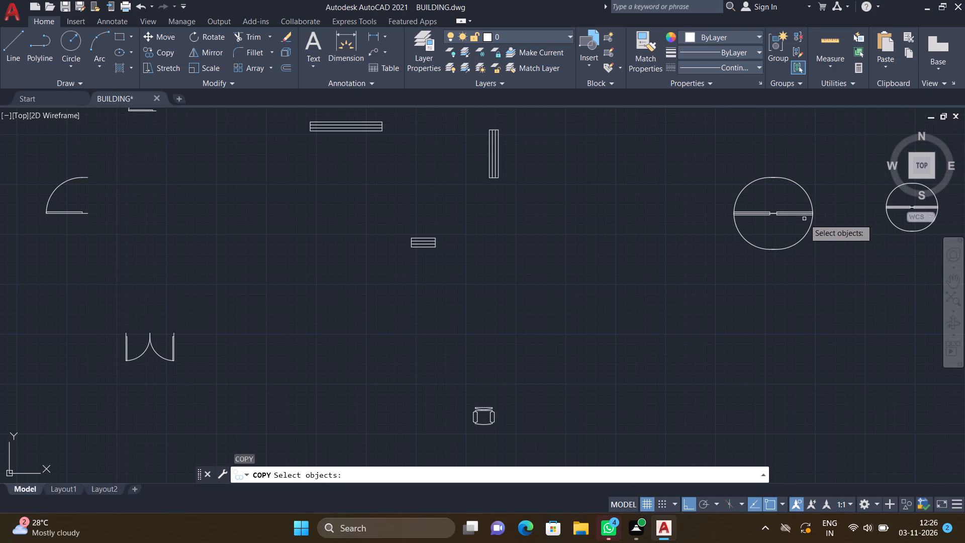
left_click(800, 186)
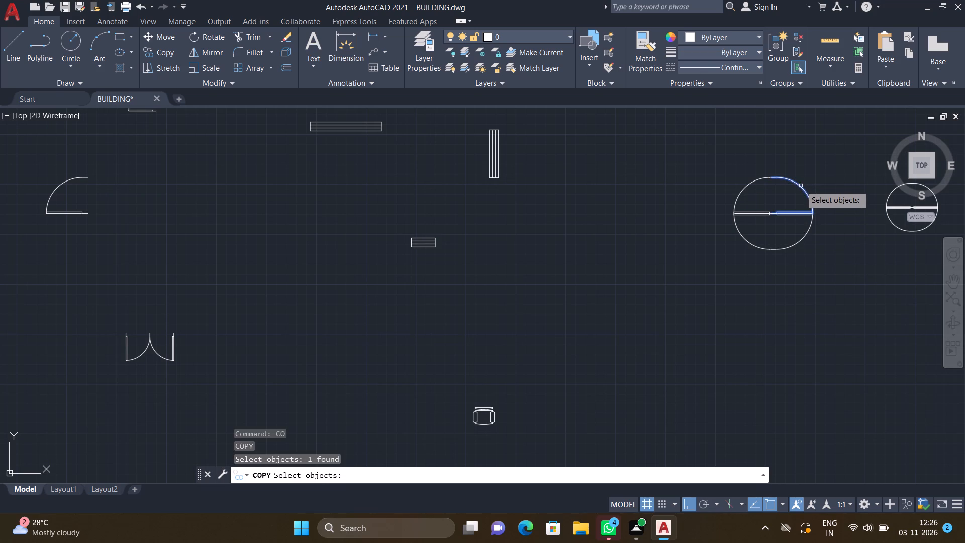
key("Return")
scroll(788, 214, "up", 3)
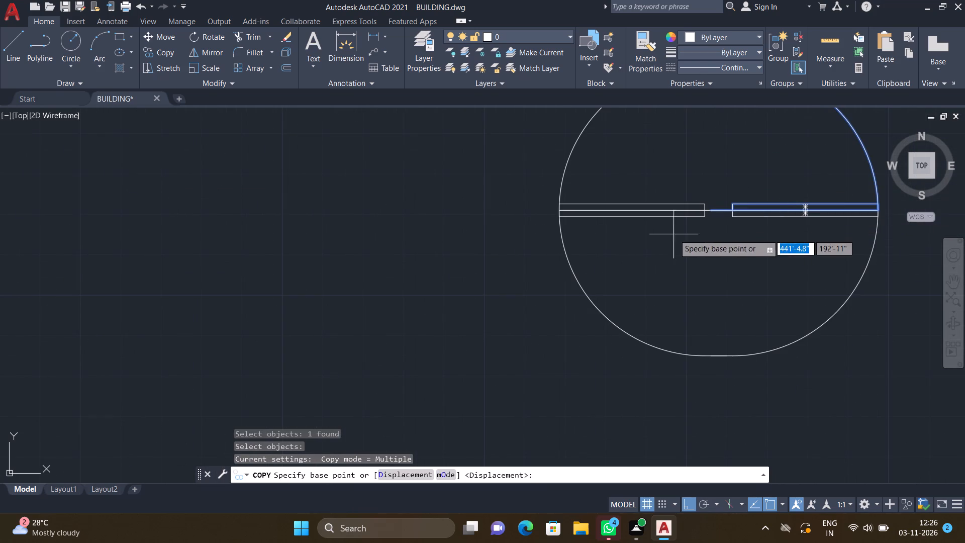
scroll(710, 210, "up", 3)
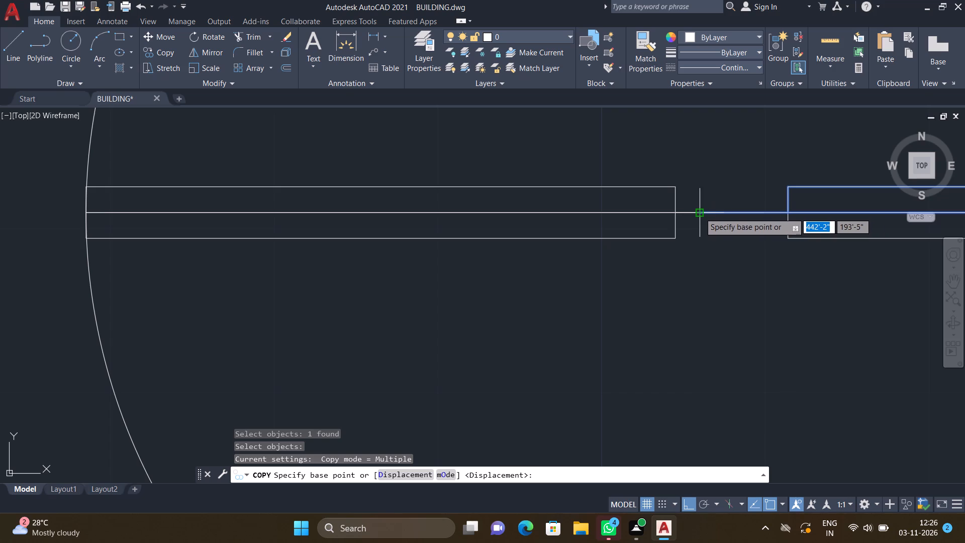
left_click(700, 213)
scroll(670, 274, "down", 6)
scroll(610, 301, "down", 5)
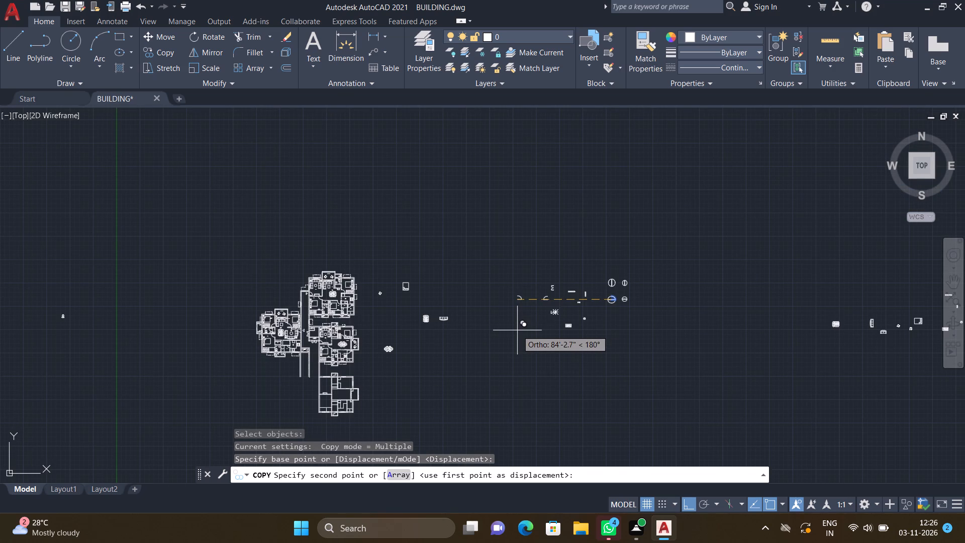
key("F8")
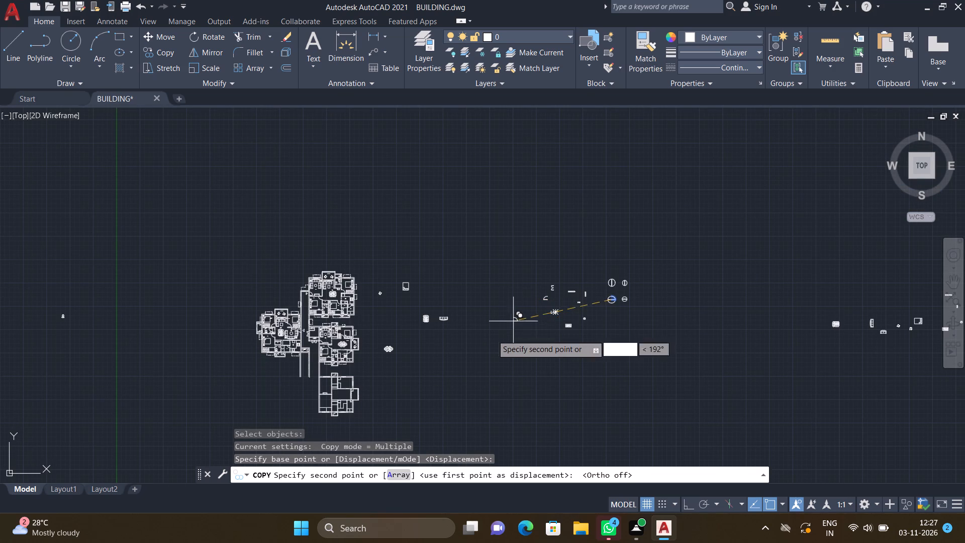
scroll(280, 429, "up", 7)
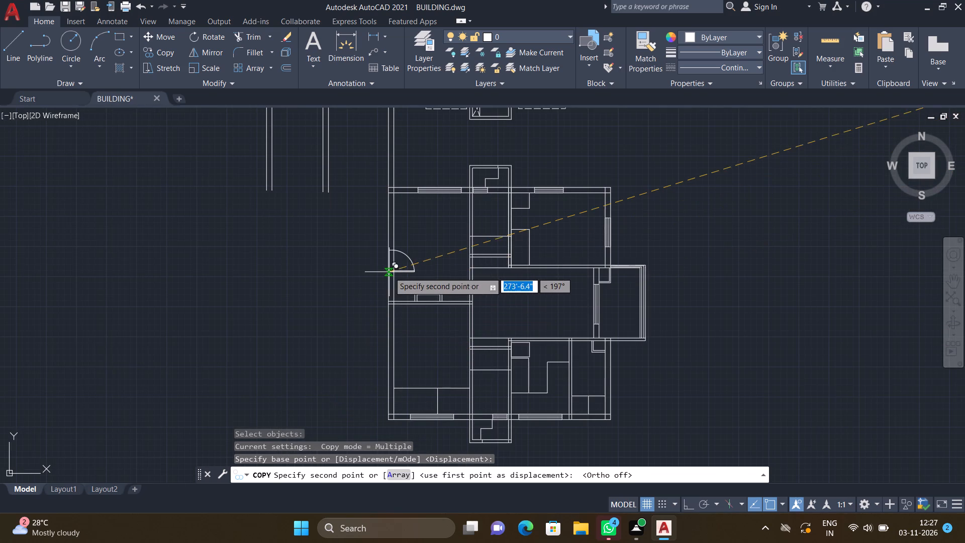
scroll(399, 278, "up", 2)
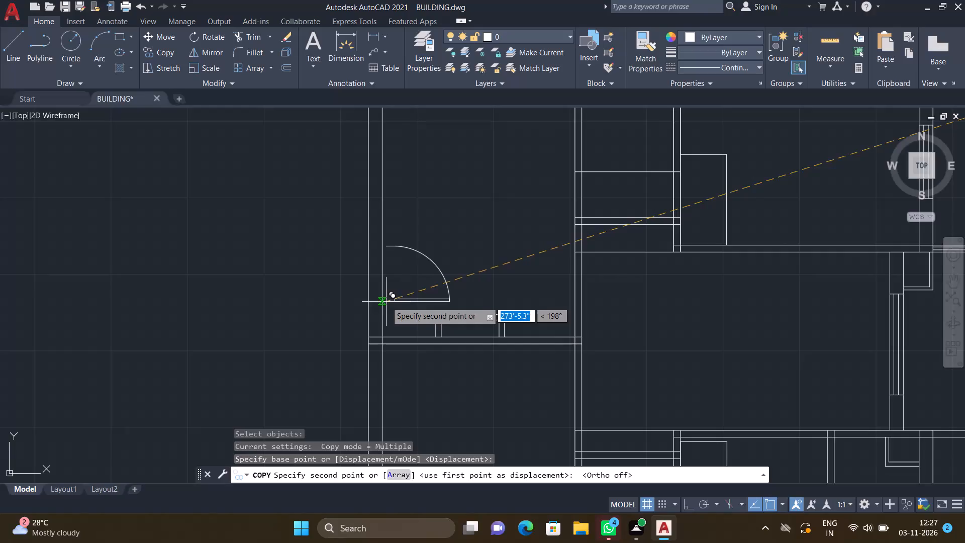
scroll(365, 331, "up", 2)
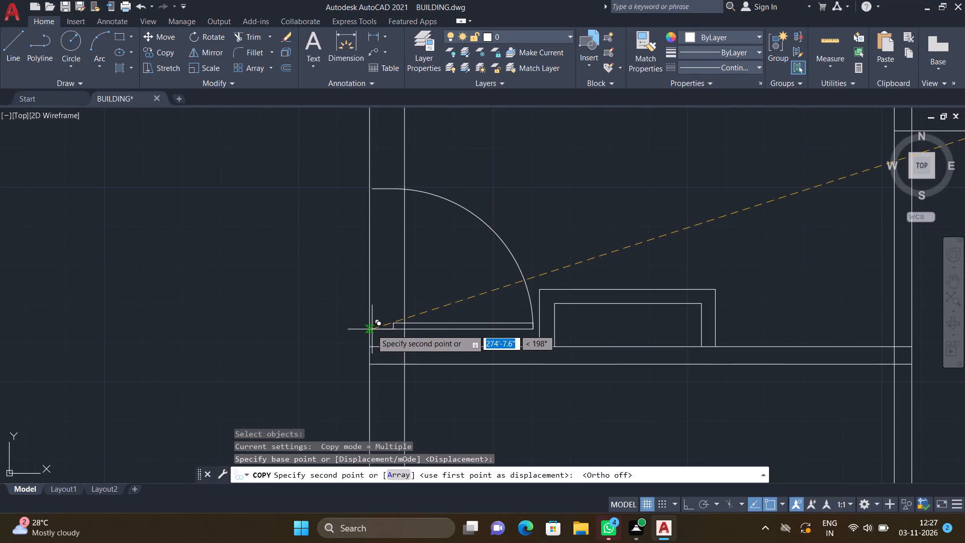
left_click(370, 321)
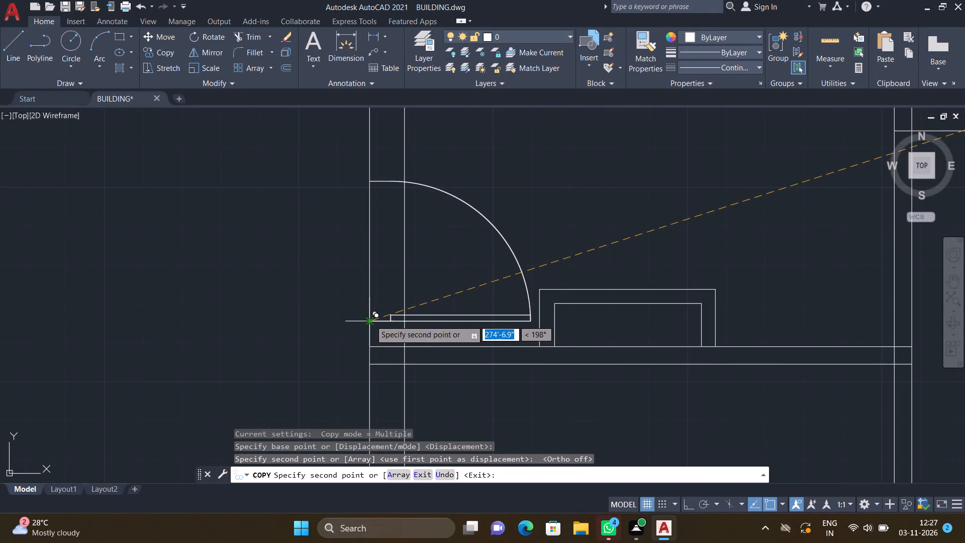
key("Return")
Move the copied door a short distance north along the northwest room's outer west wall line, farther from the cross wall.
scroll(367, 342, "up", 3)
scroll(365, 266, "up", 4)
scroll(359, 222, "up", 8)
scroll(370, 204, "down", 12)
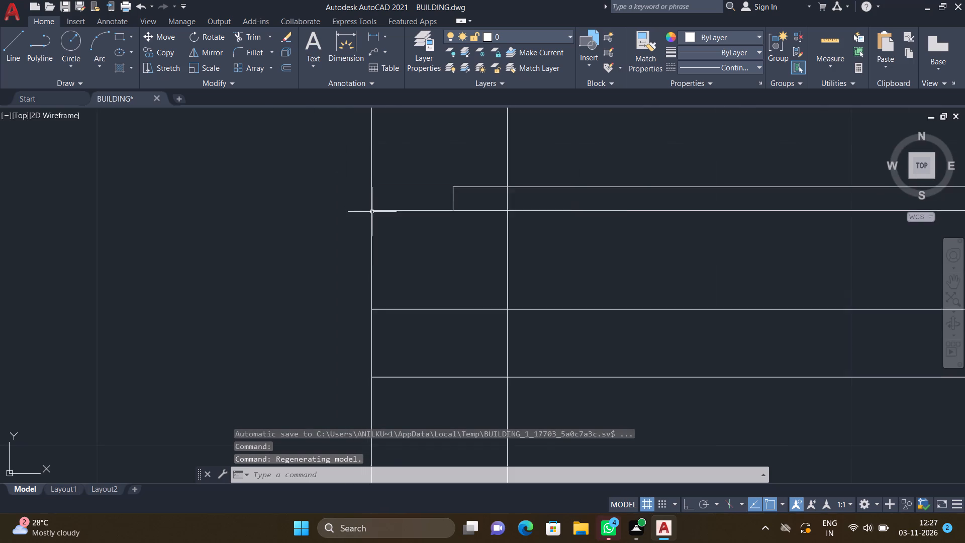
scroll(372, 212, "down", 7)
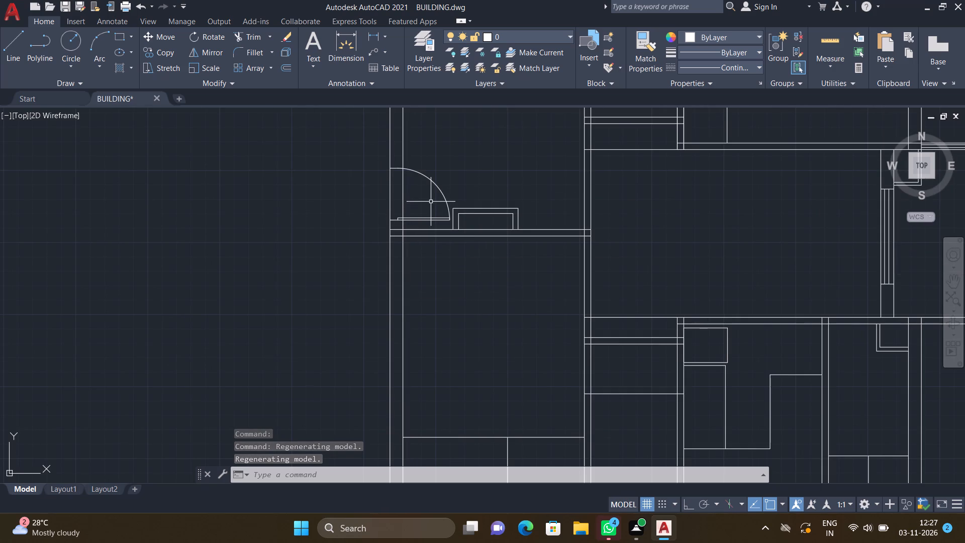
scroll(430, 202, "up", 2)
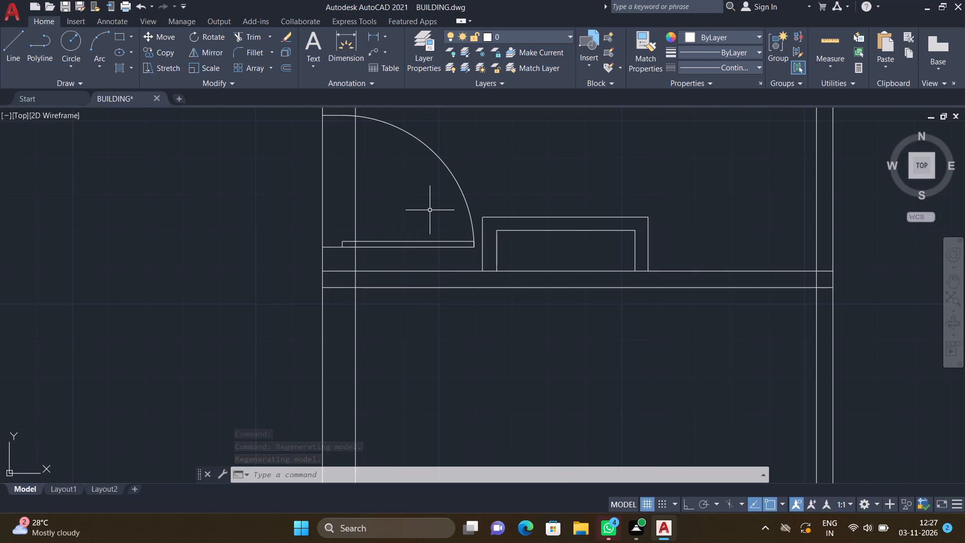
key("m")
key("Return")
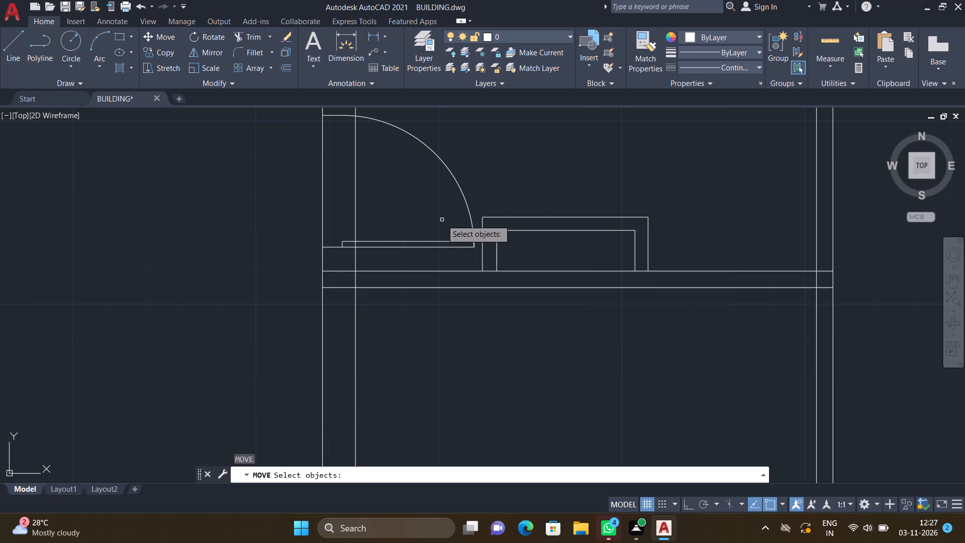
left_click(446, 248)
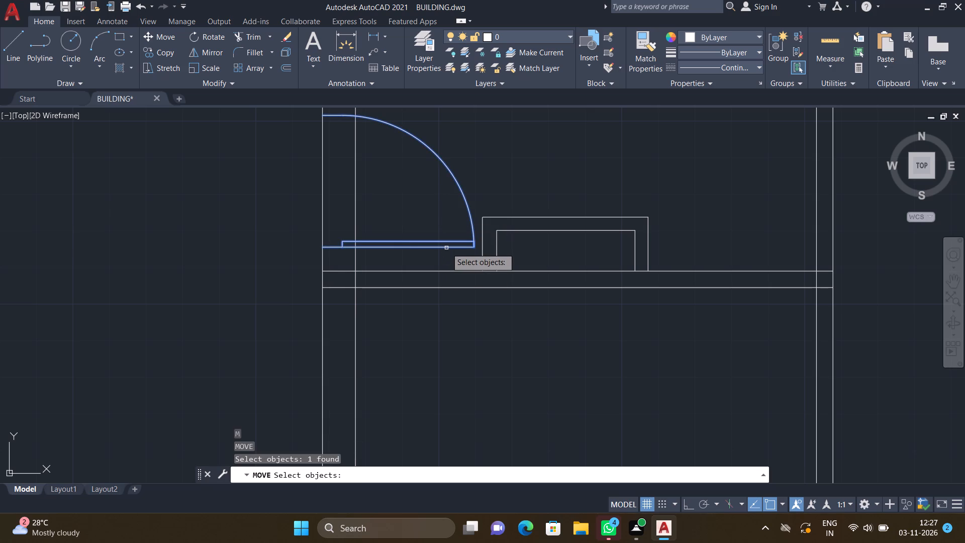
key("Return")
scroll(313, 250, "up", 2)
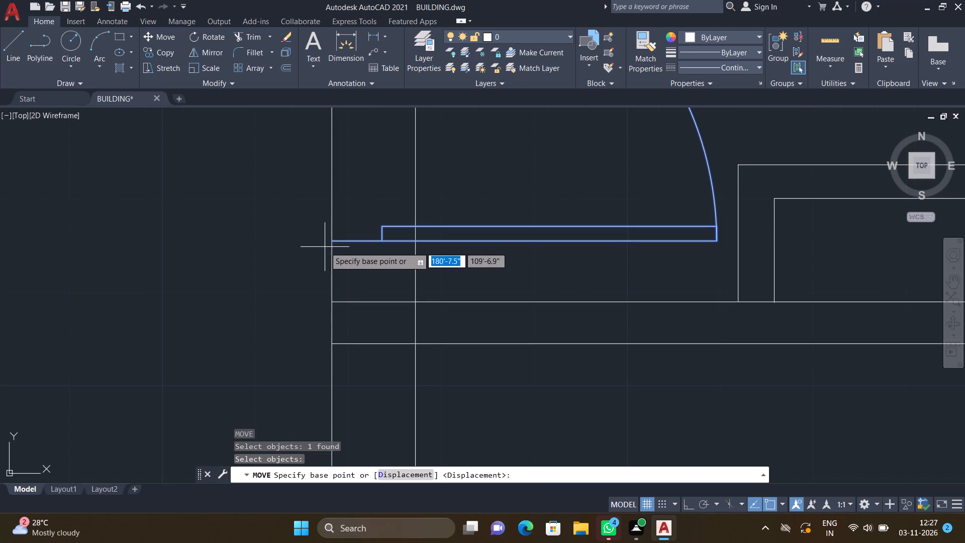
left_click(333, 241)
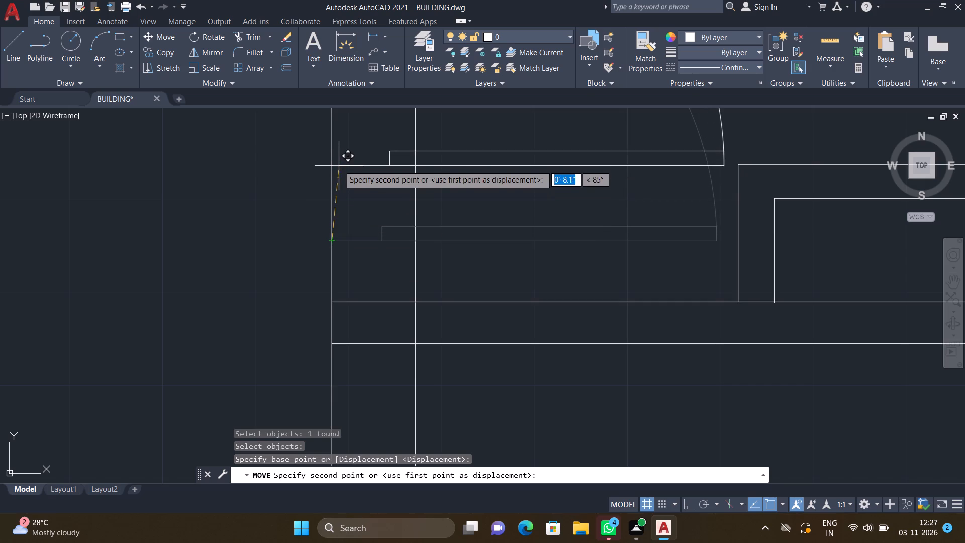
double_click(333, 152)
Copy the northwest quarter of the smaller horizontal door symbol to the northeast room's west wall, just north of the southwest corner outline.
scroll(339, 219, "down", 5)
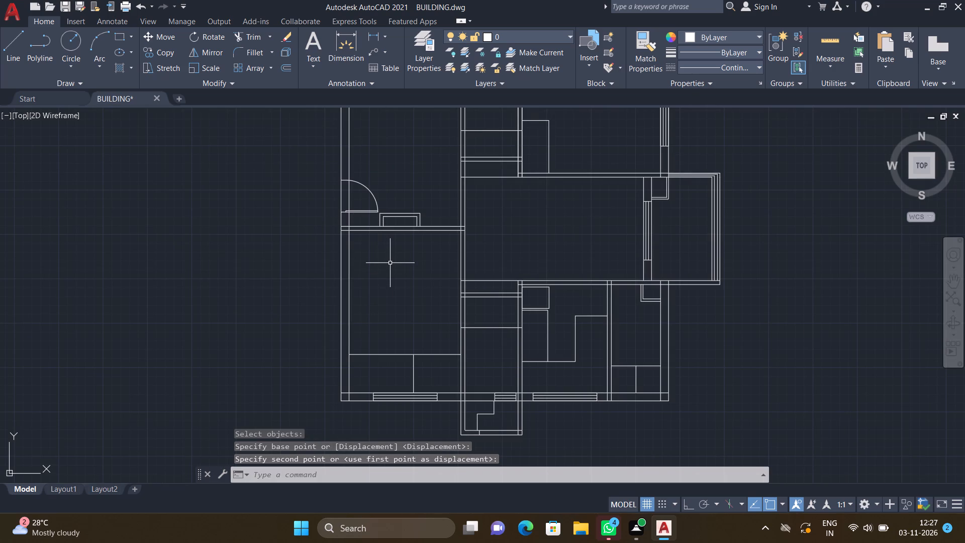
scroll(395, 266, "down", 5)
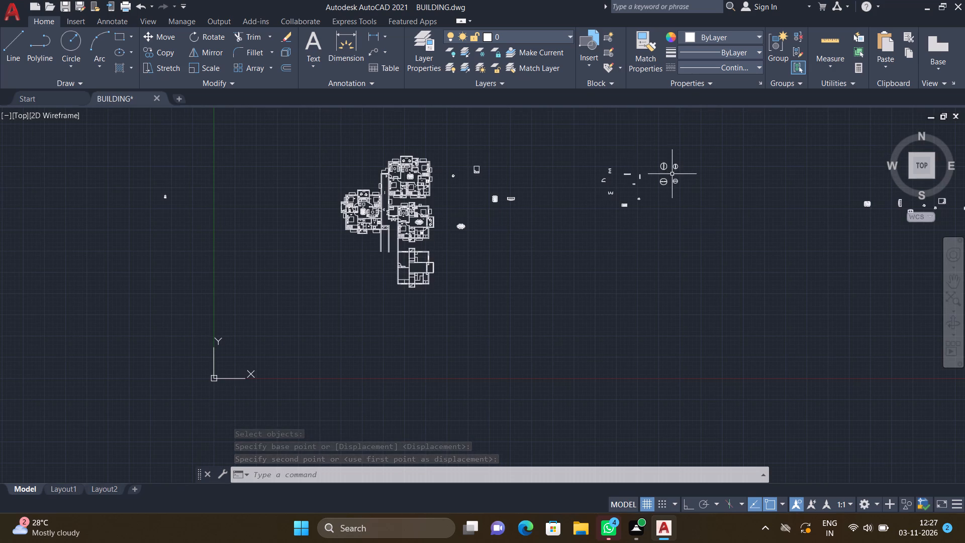
scroll(670, 171, "up", 1)
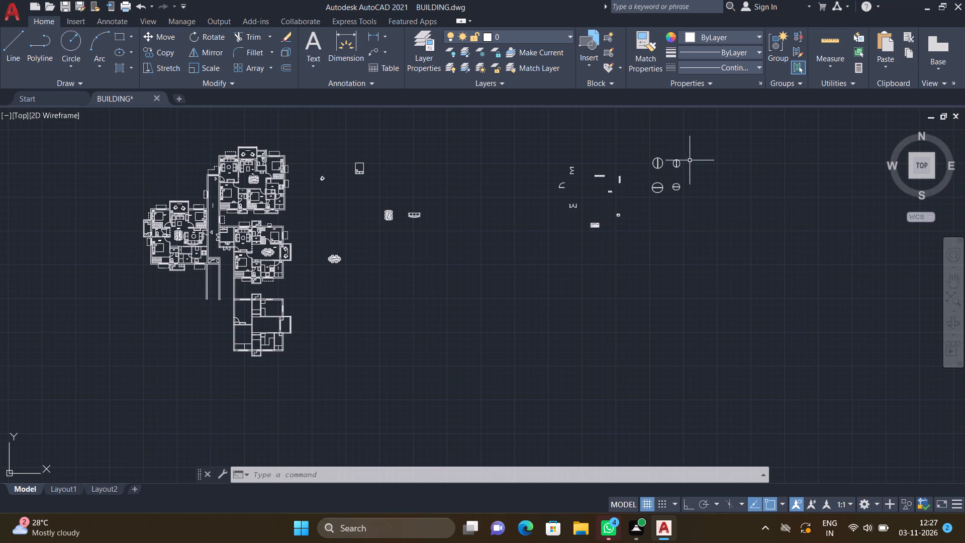
scroll(686, 163, "up", 2)
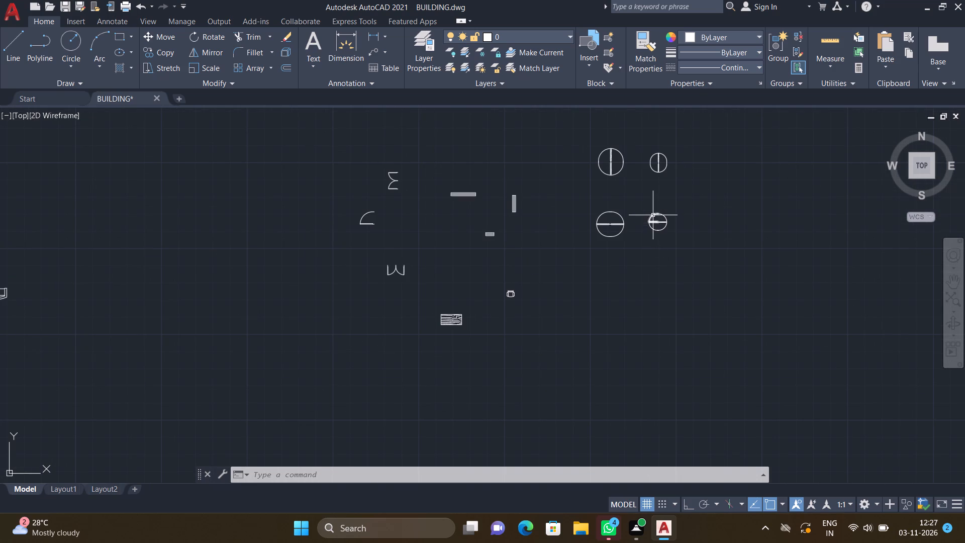
scroll(650, 212, "up", 3)
type("CO")
key("Return")
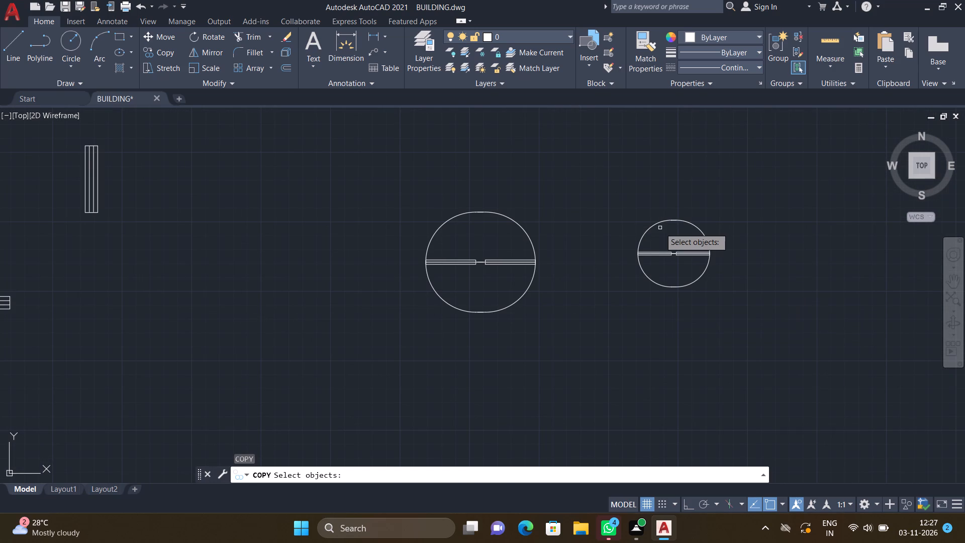
left_click(658, 223)
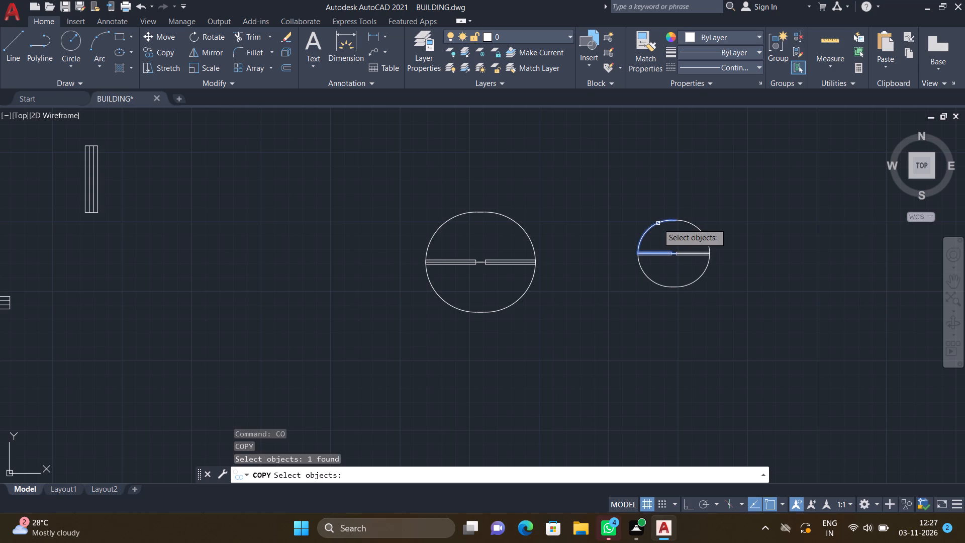
key("Return")
scroll(673, 265, "up", 2)
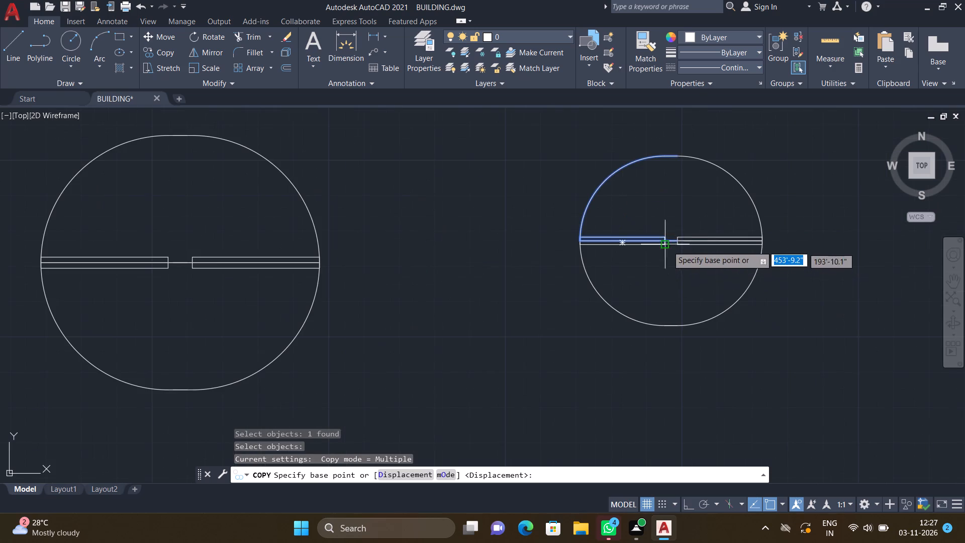
scroll(671, 242, "up", 3)
left_click(683, 238)
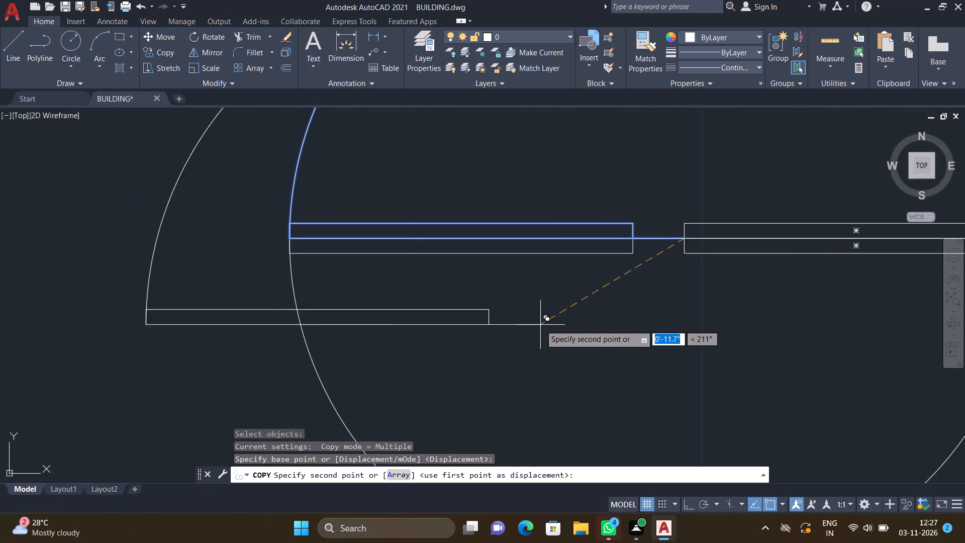
scroll(540, 325, "down", 5)
scroll(456, 350, "down", 6)
scroll(238, 398, "down", 4)
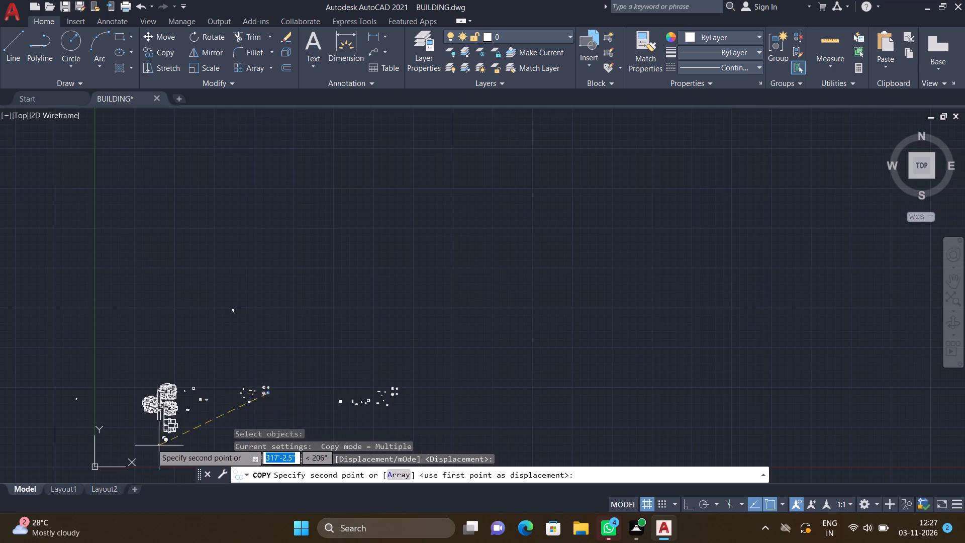
scroll(131, 441, "up", 3)
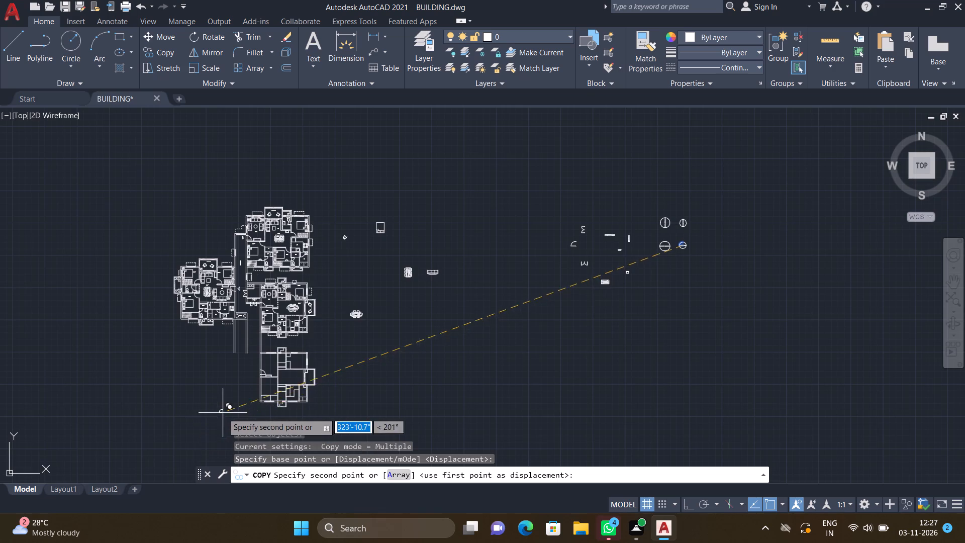
scroll(227, 404, "up", 3)
scroll(475, 227, "up", 1)
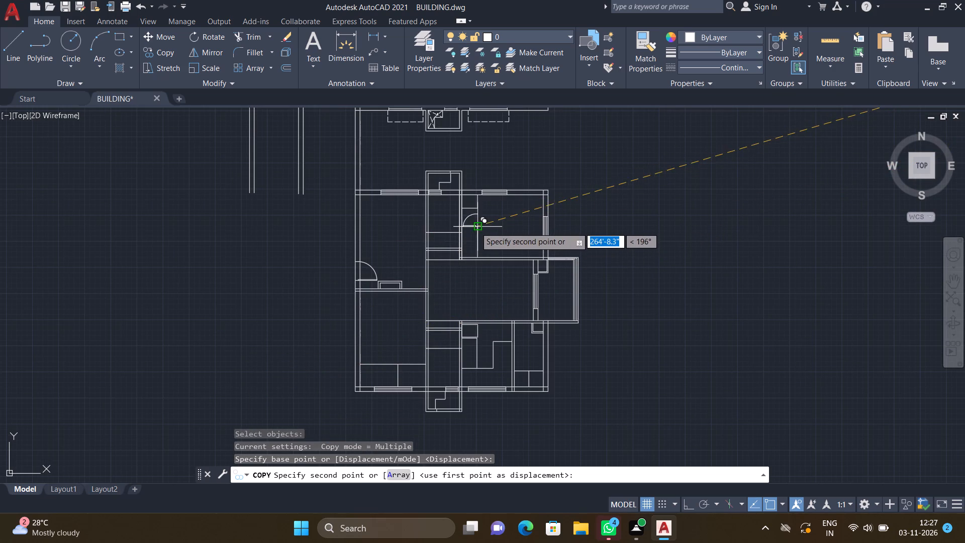
scroll(475, 227, "up", 2)
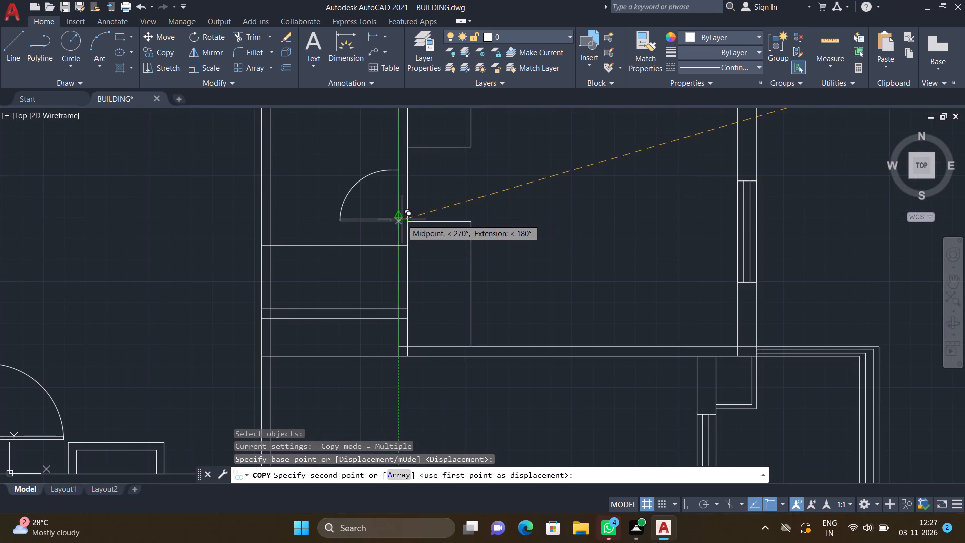
scroll(401, 222, "up", 1)
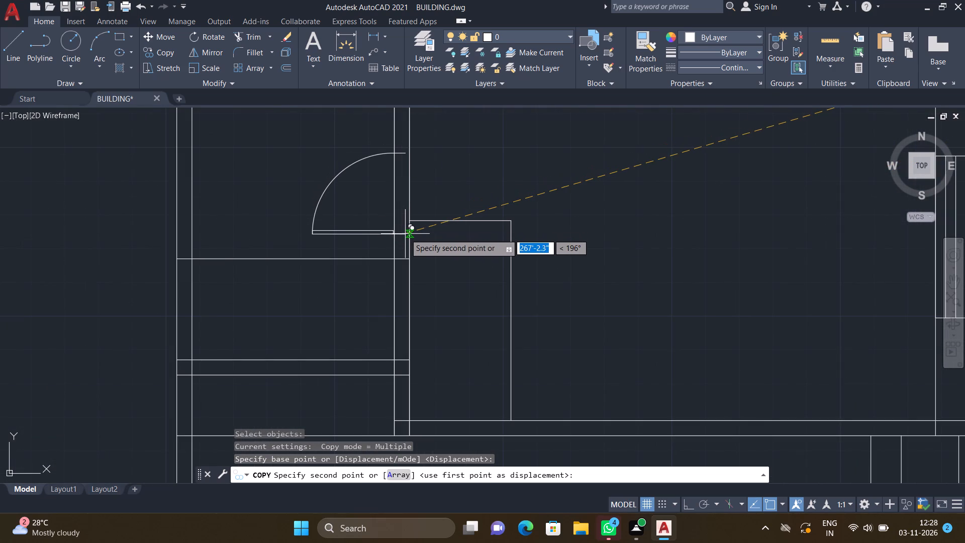
scroll(411, 206, "up", 2)
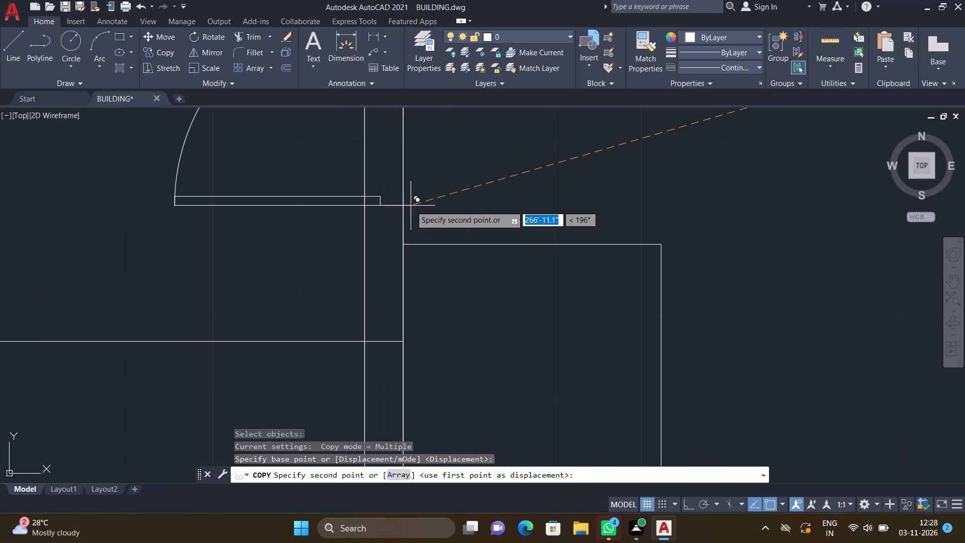
left_click(402, 213)
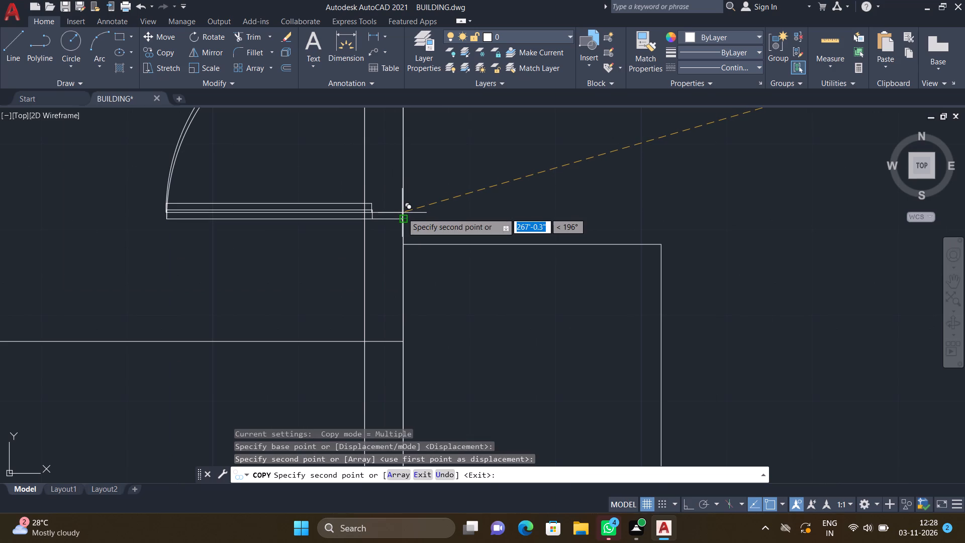
key("Return")
scroll(388, 229, "up", 3)
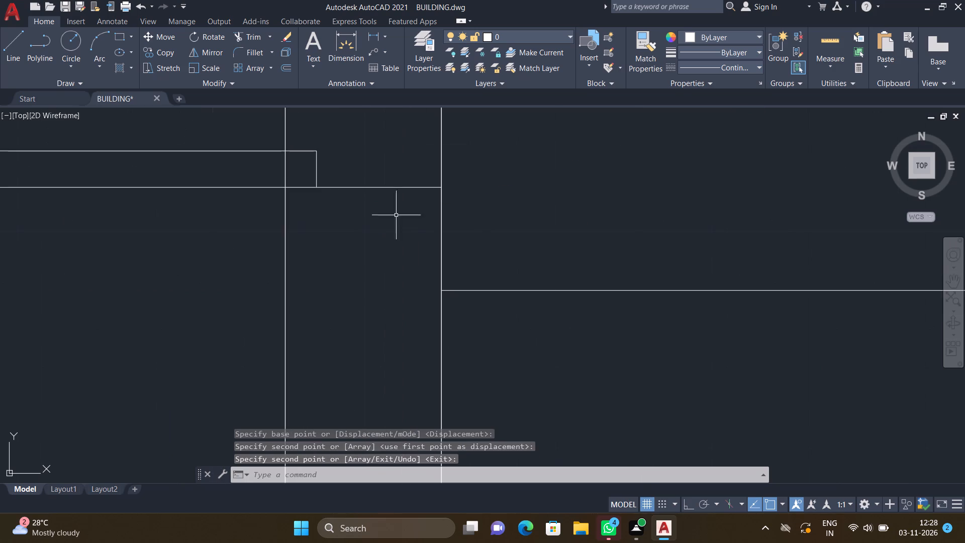
scroll(431, 177, "up", 4)
scroll(442, 196, "down", 12)
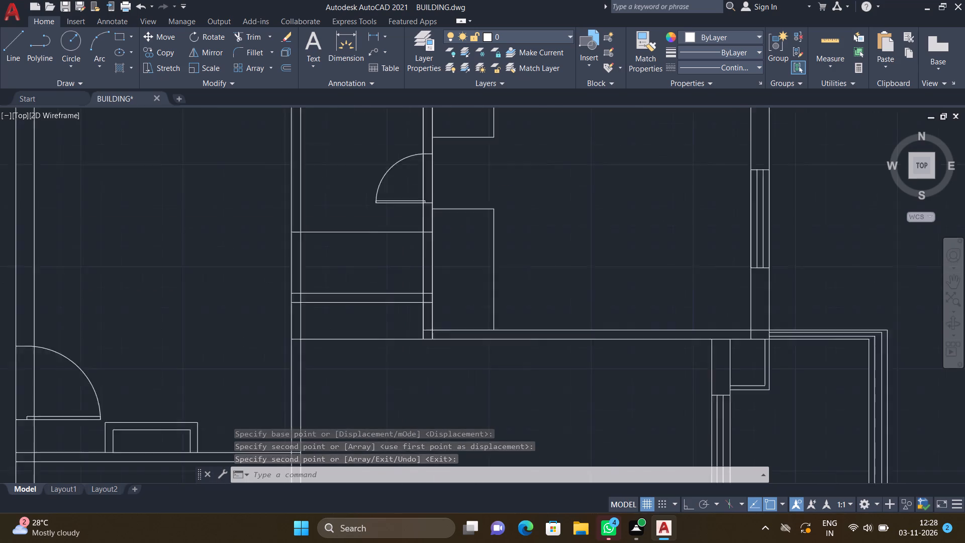
scroll(410, 186, "down", 1)
scroll(414, 183, "up", 4)
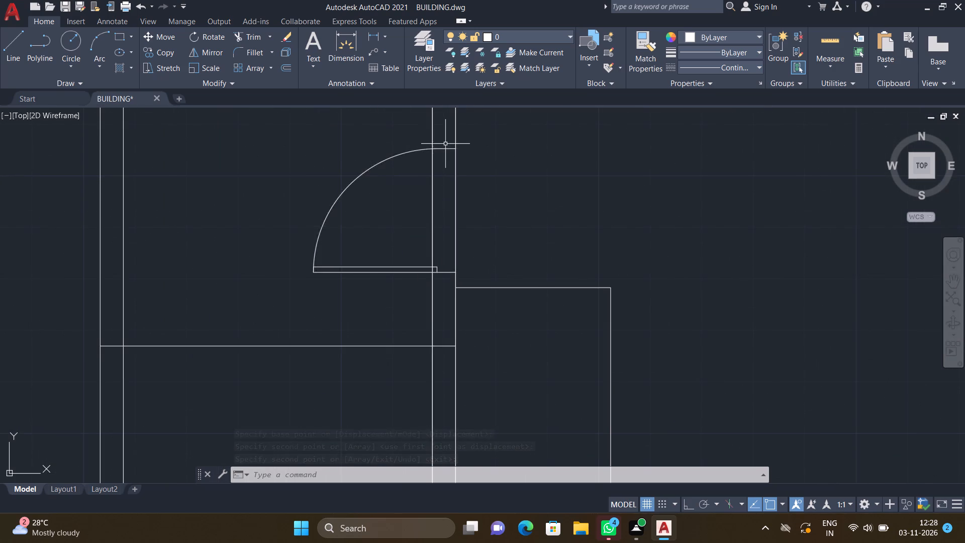
scroll(446, 144, "up", 4)
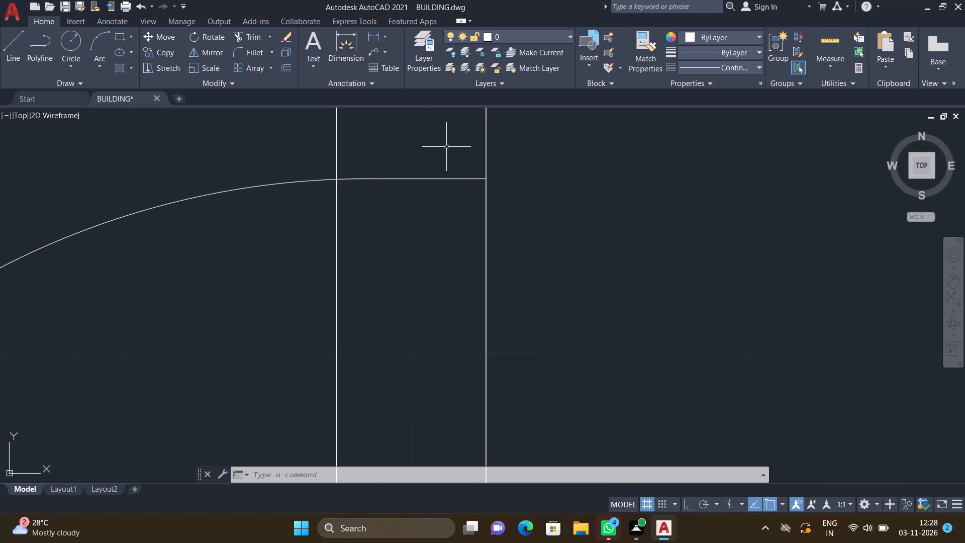
Copy the northeast quarter of the larger vertical door symbol to the northeast room's south wall, just east of the southwest corner outline.
scroll(446, 147, "down", 6)
scroll(489, 202, "down", 5)
scroll(530, 205, "down", 4)
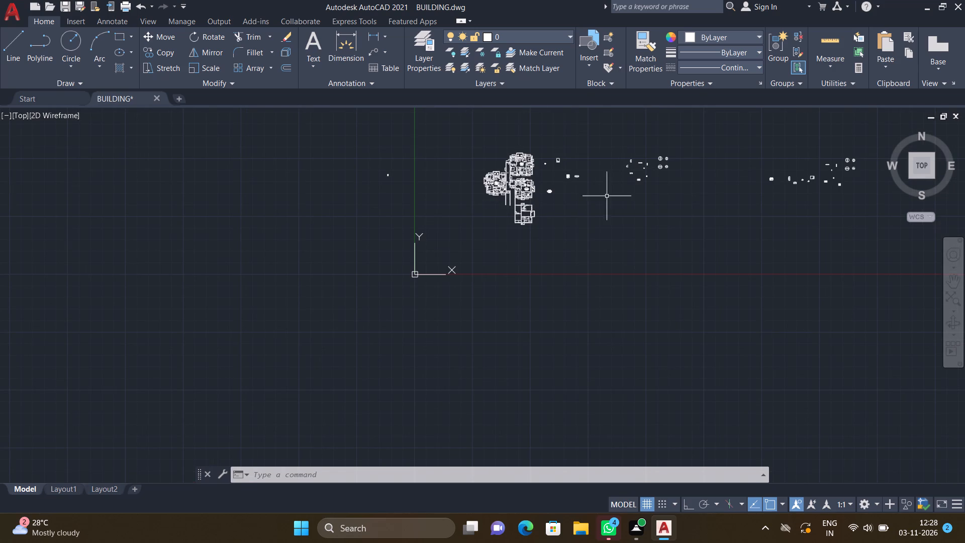
scroll(663, 160, "up", 4)
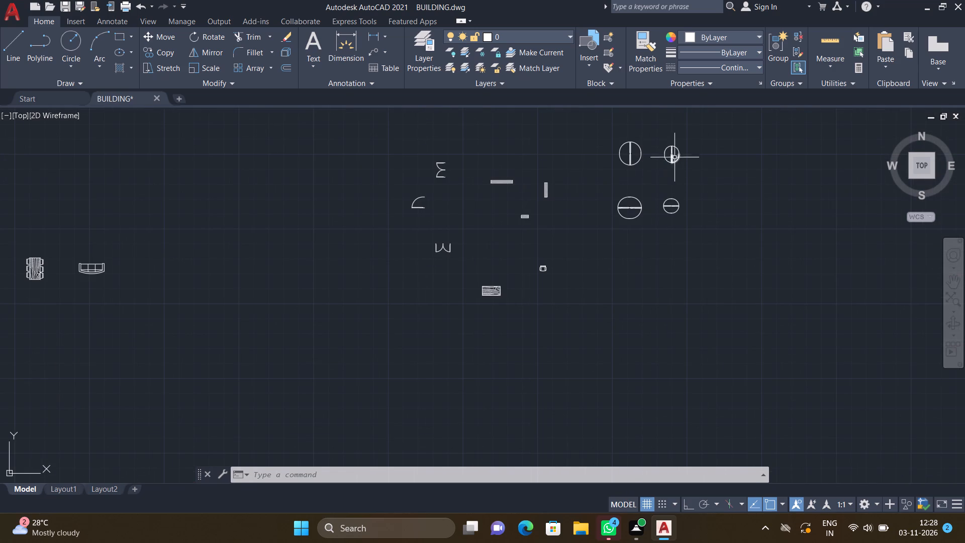
scroll(677, 145, "up", 3)
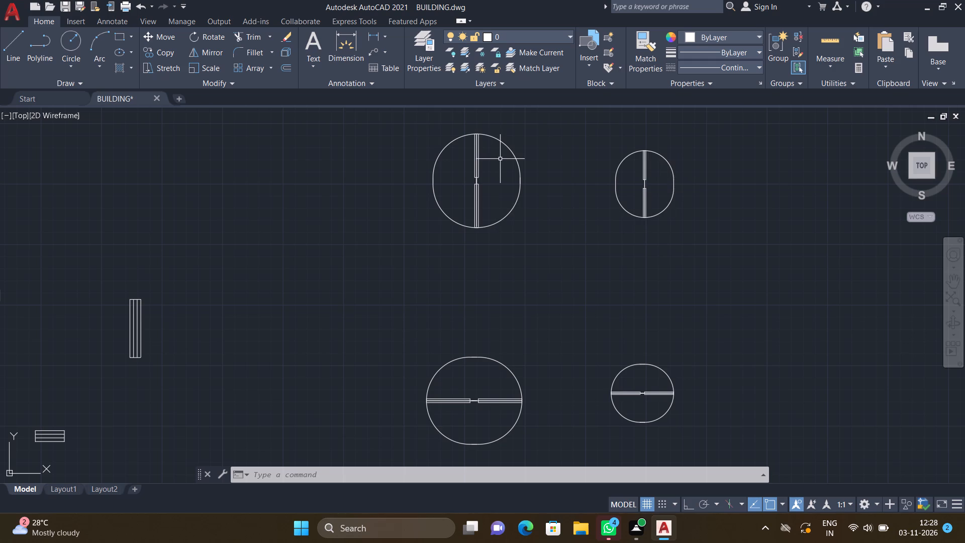
type("CO")
key("Return")
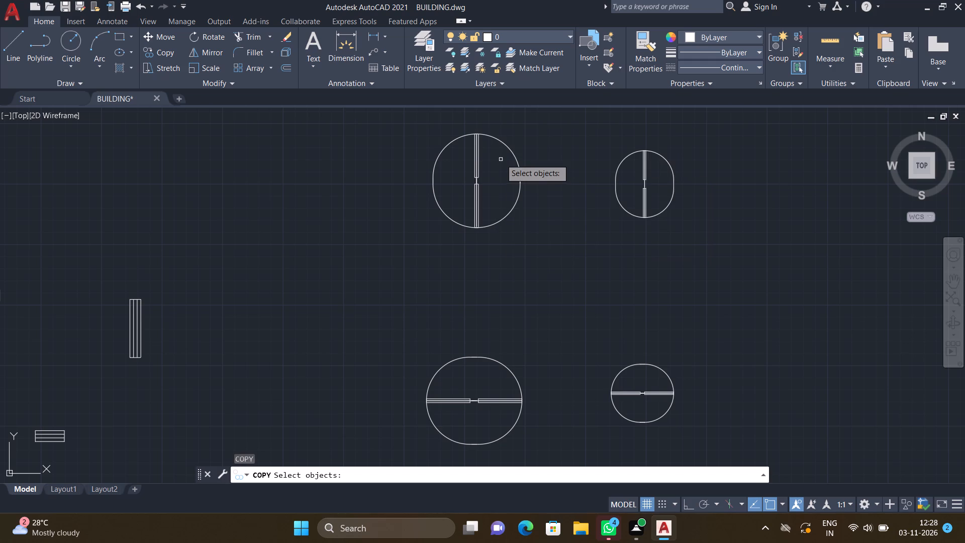
left_click(511, 147)
key("Return")
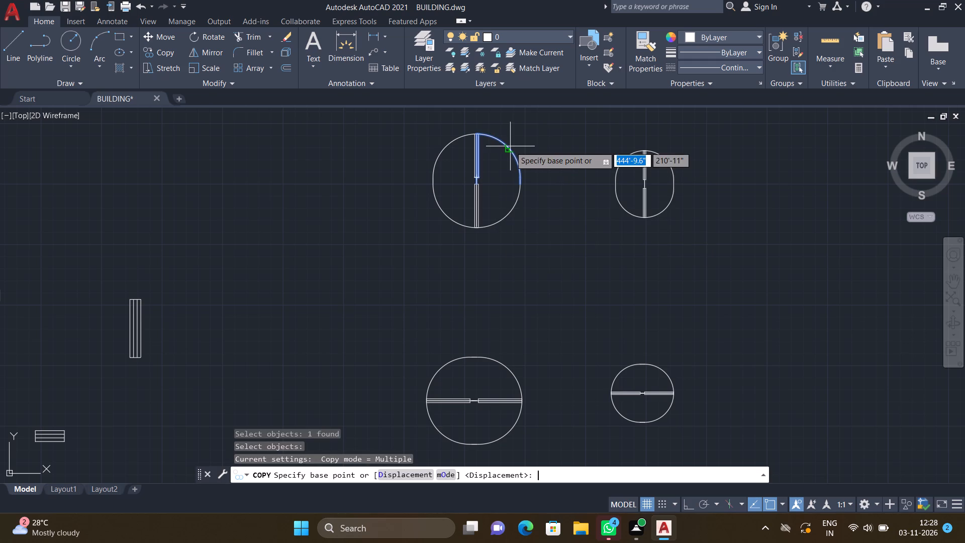
scroll(460, 180, "up", 4)
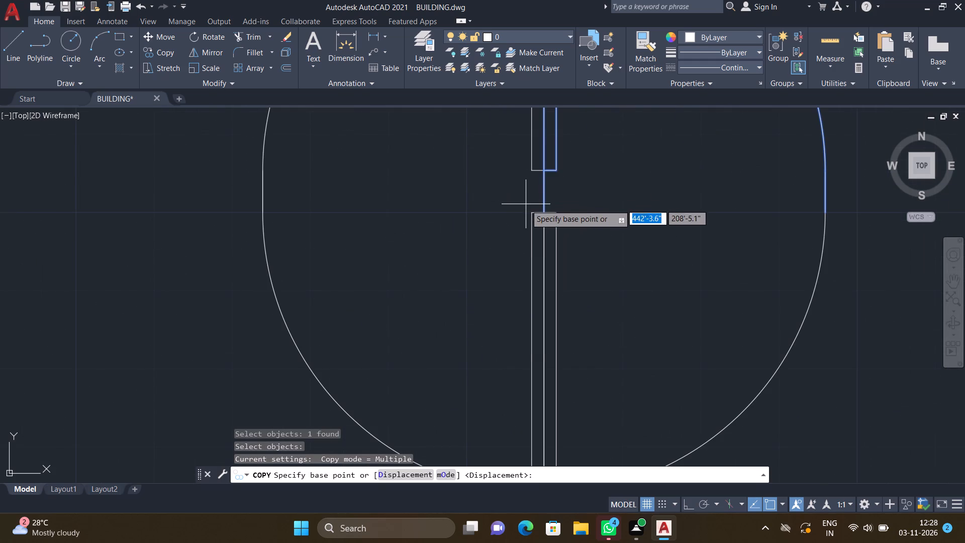
left_click(542, 209)
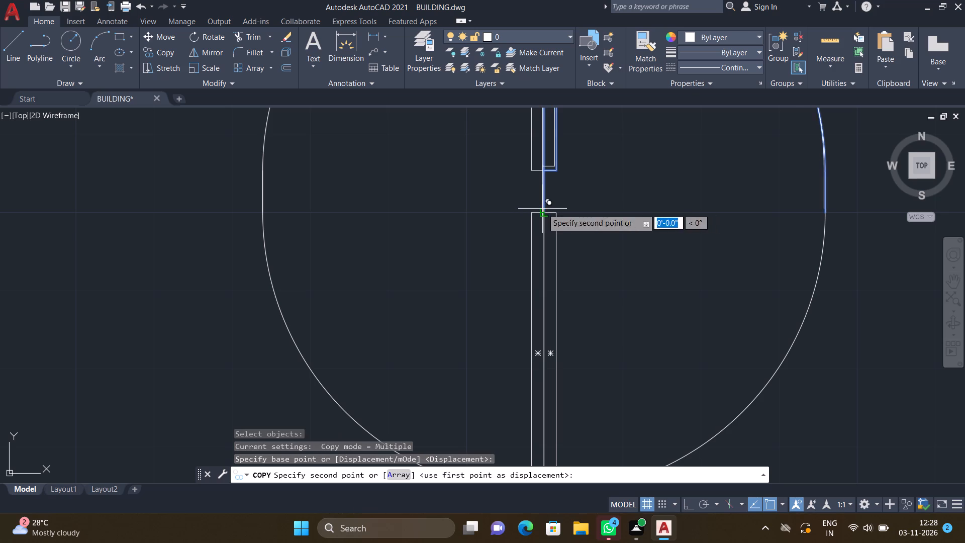
scroll(407, 298, "down", 13)
scroll(288, 377, "up", 4)
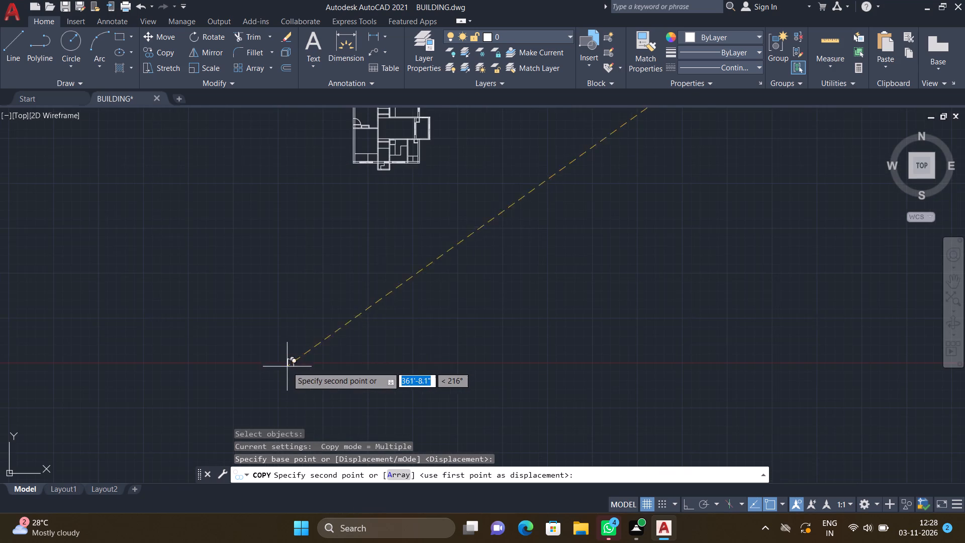
scroll(365, 269, "down", 2)
scroll(370, 198, "up", 4)
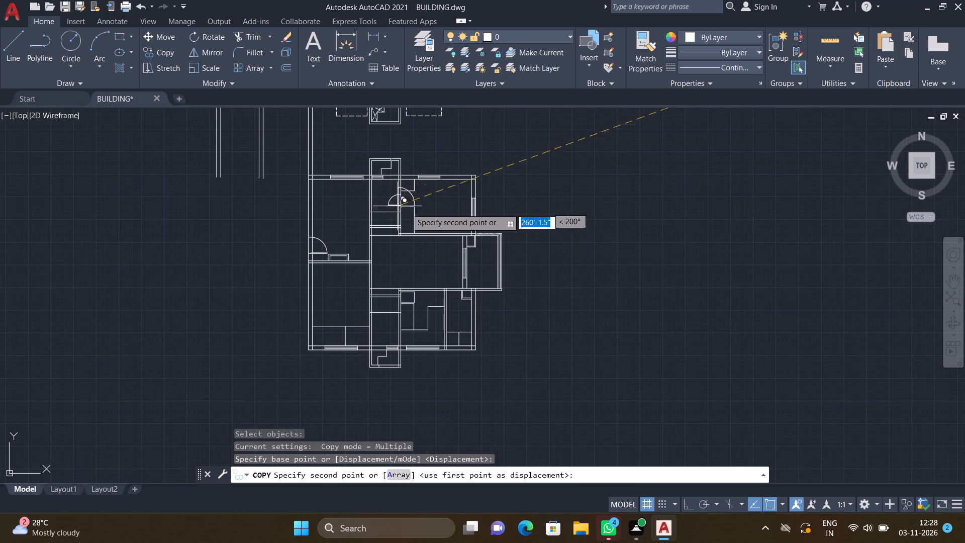
scroll(424, 219, "up", 2)
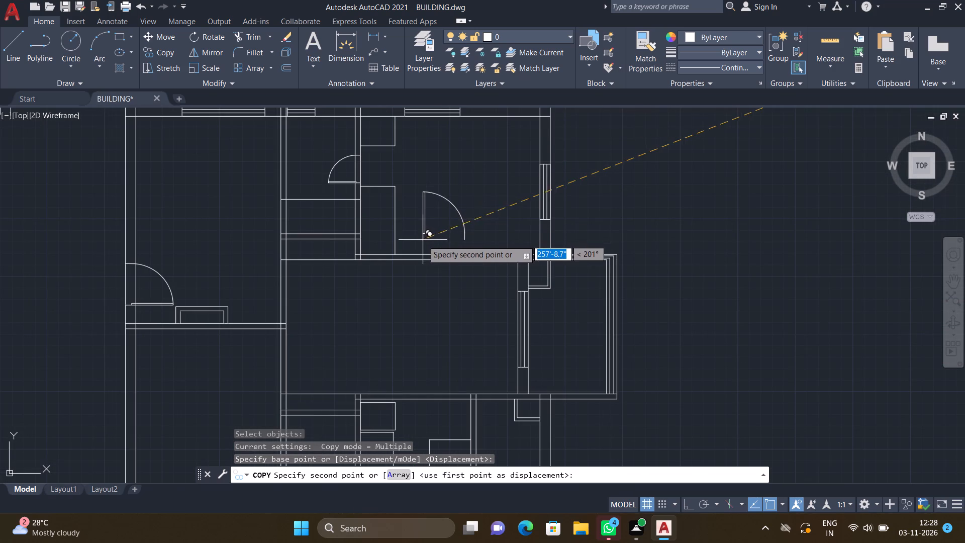
scroll(418, 256, "up", 3)
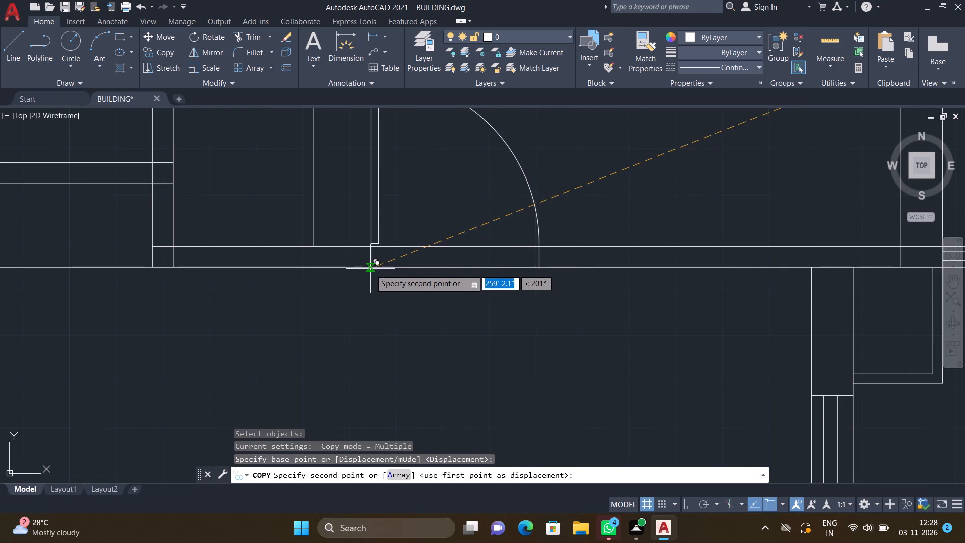
left_click(370, 268)
key("Return")
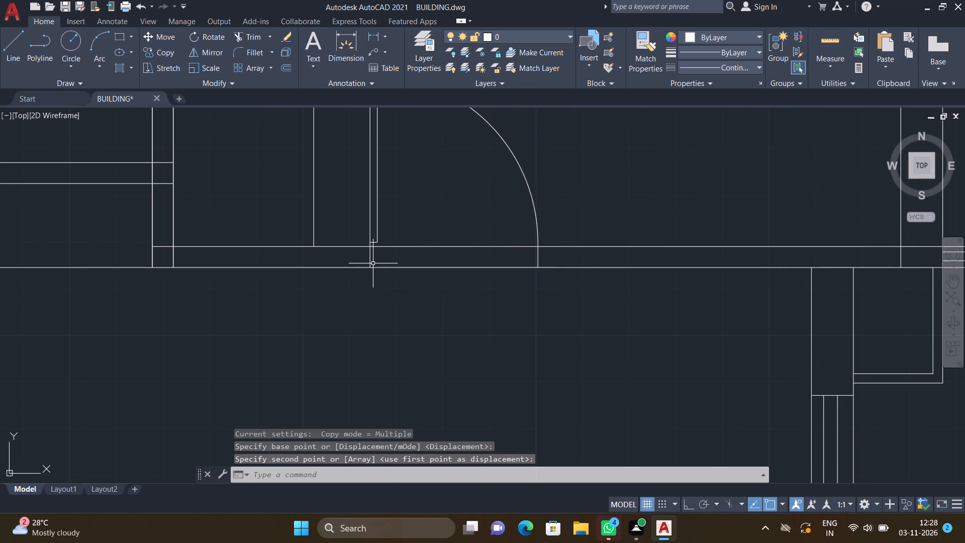
scroll(368, 280, "up", 3)
scroll(362, 235, "up", 4)
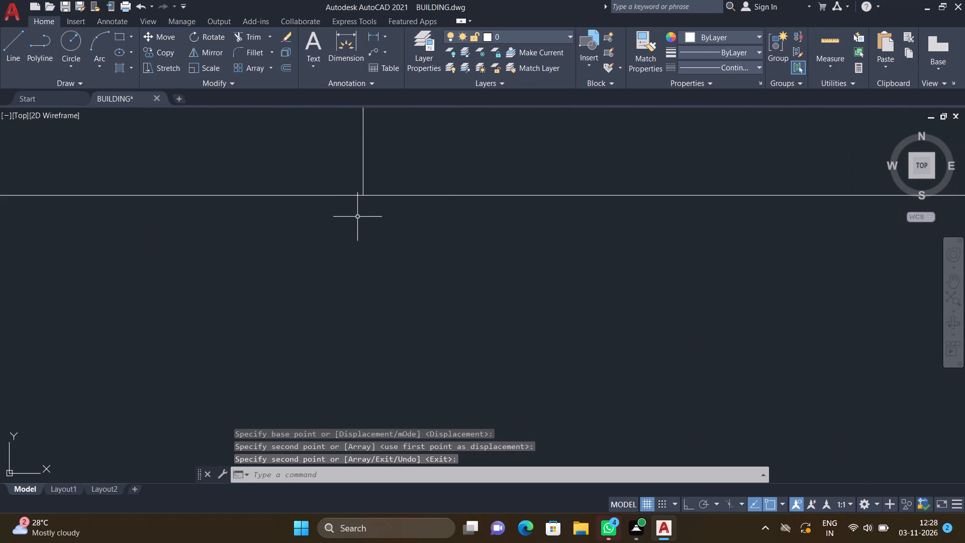
scroll(357, 217, "down", 12)
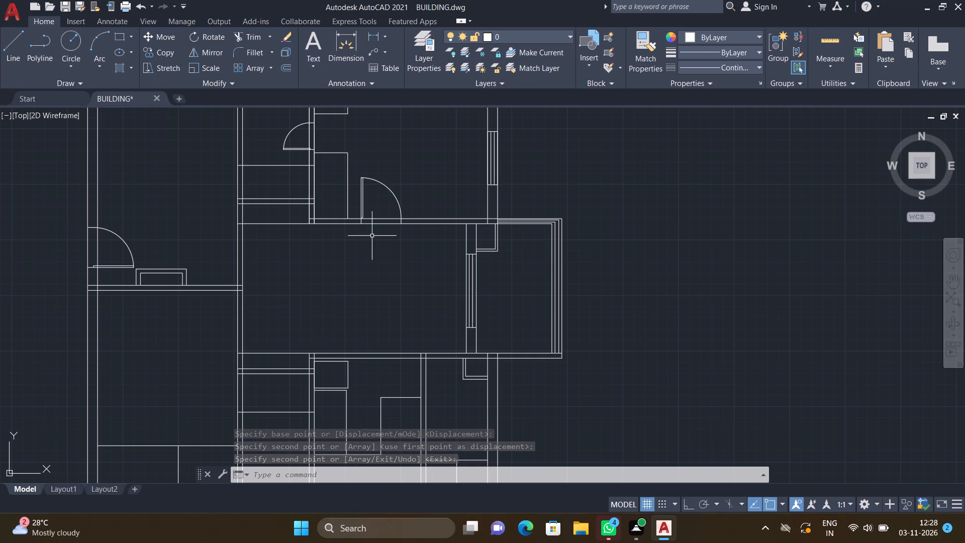
Copy the southwest quarter of the larger horizontal door symbol to the southwest room's east wall, at the corner just south of the cross wall.
scroll(378, 256, "down", 7)
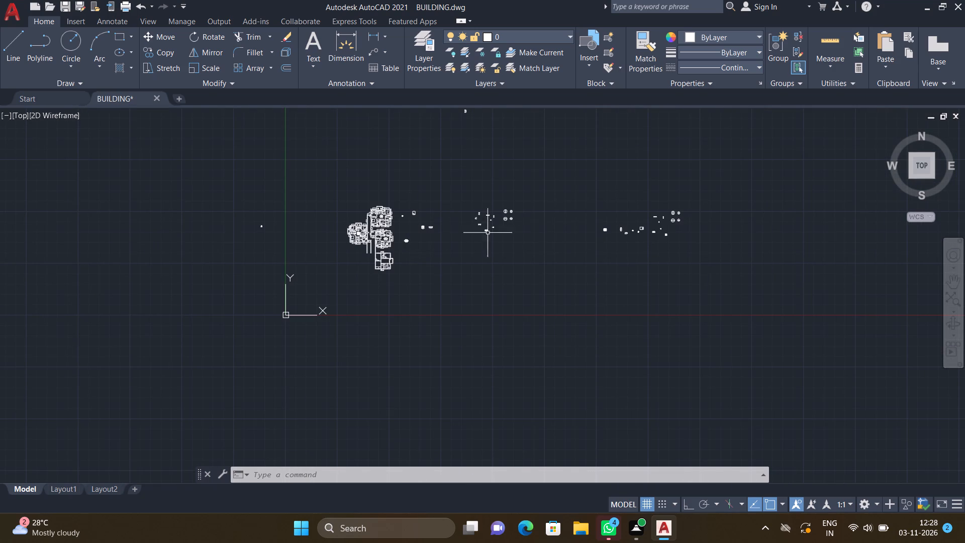
scroll(507, 224, "up", 4)
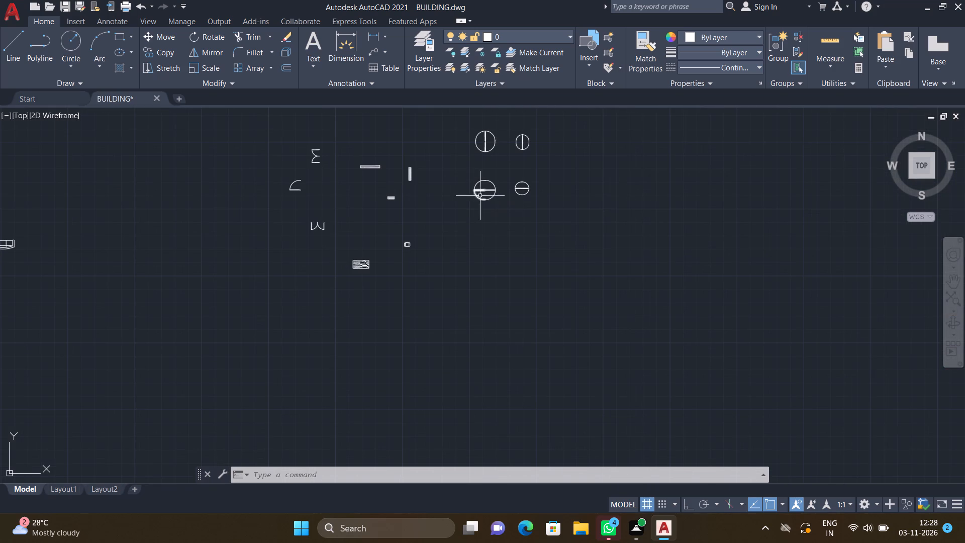
scroll(481, 196, "up", 3)
type("CO")
key("Return")
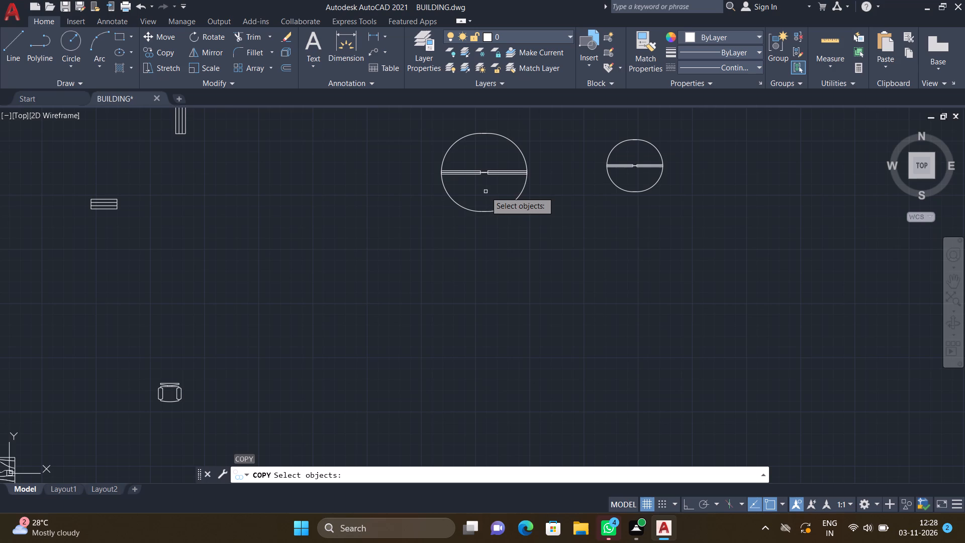
left_click(462, 204)
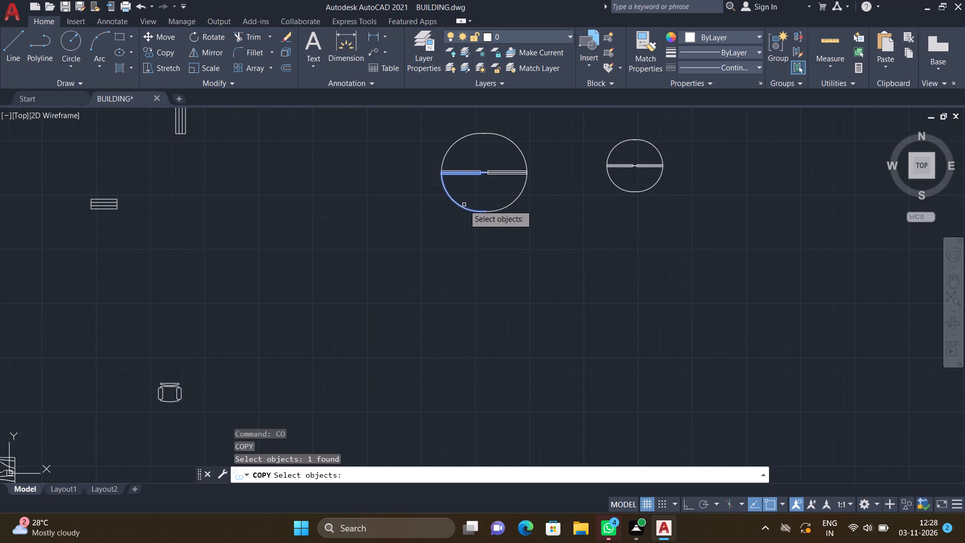
key("Return")
scroll(501, 156, "up", 3)
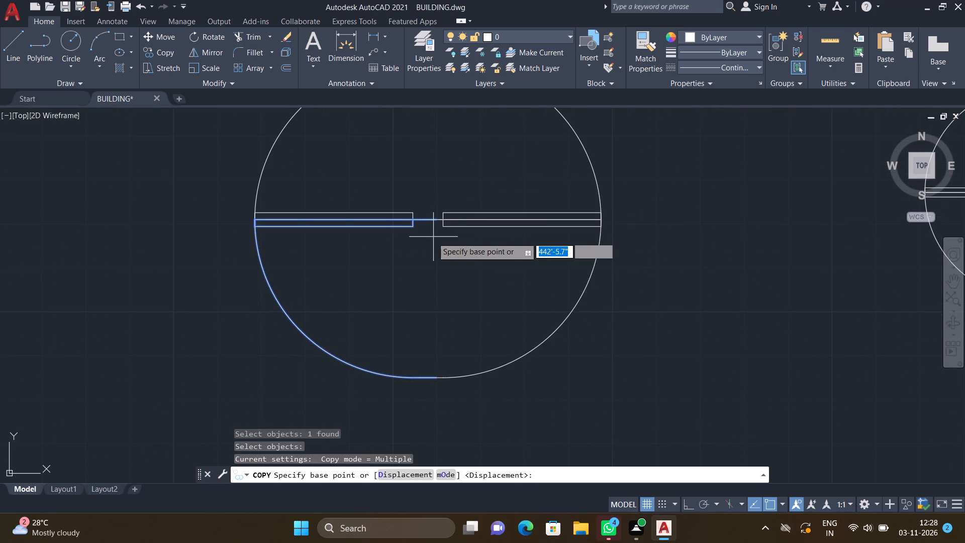
left_click(435, 221)
scroll(441, 309, "down", 6)
scroll(317, 357, "down", 6)
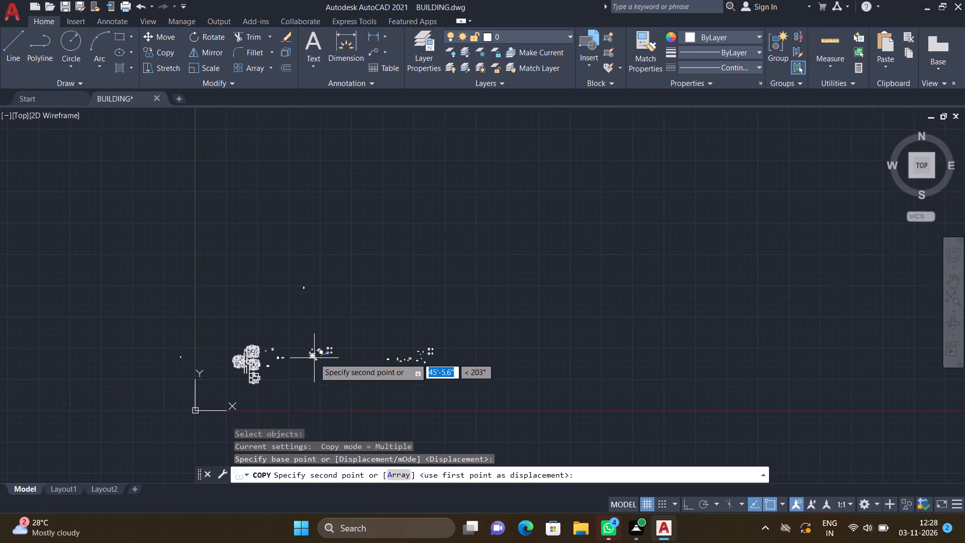
scroll(212, 409, "up", 4)
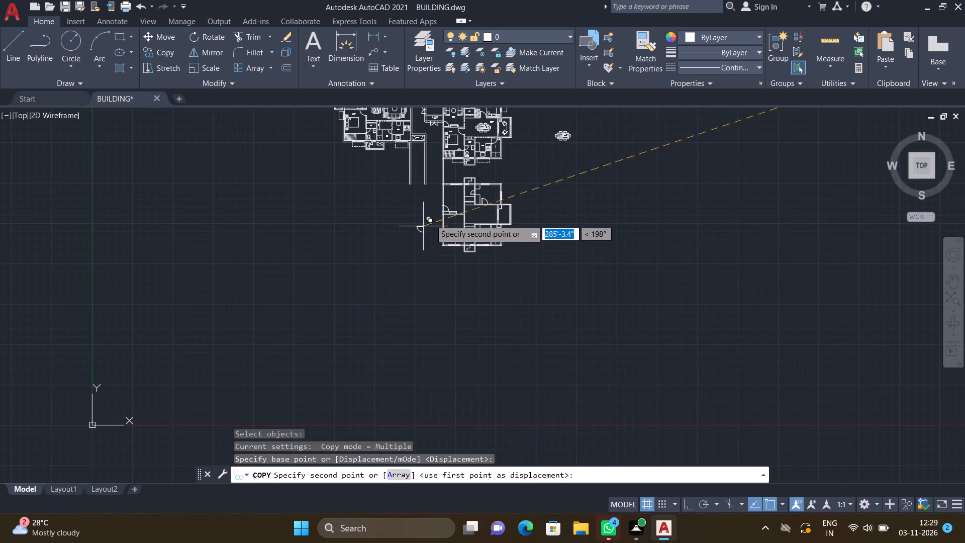
scroll(435, 217, "up", 3)
scroll(542, 210, "up", 3)
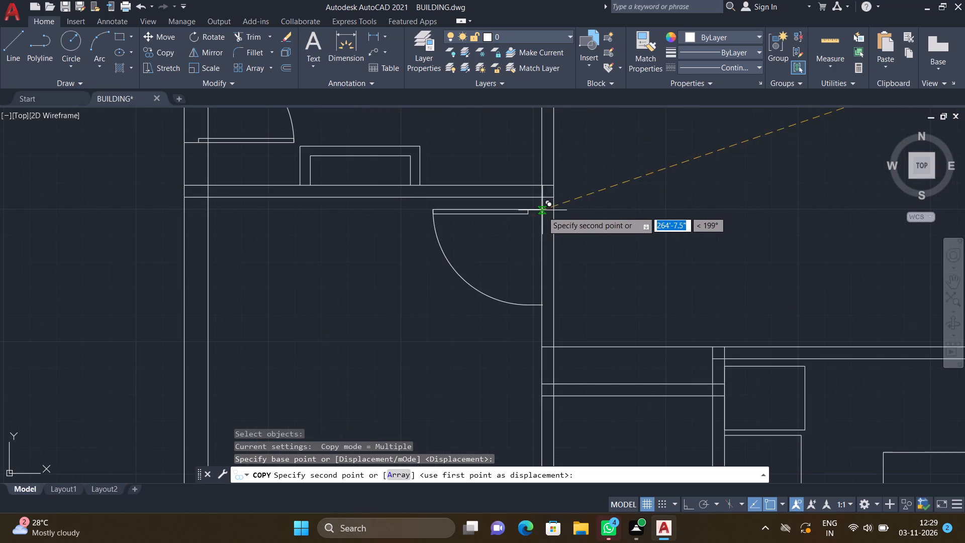
scroll(556, 205, "up", 3)
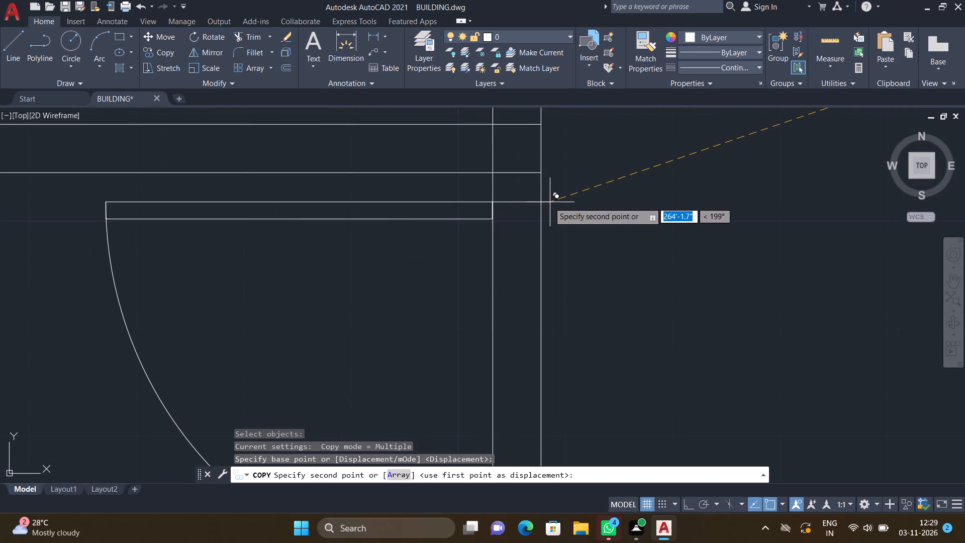
double_click(541, 174)
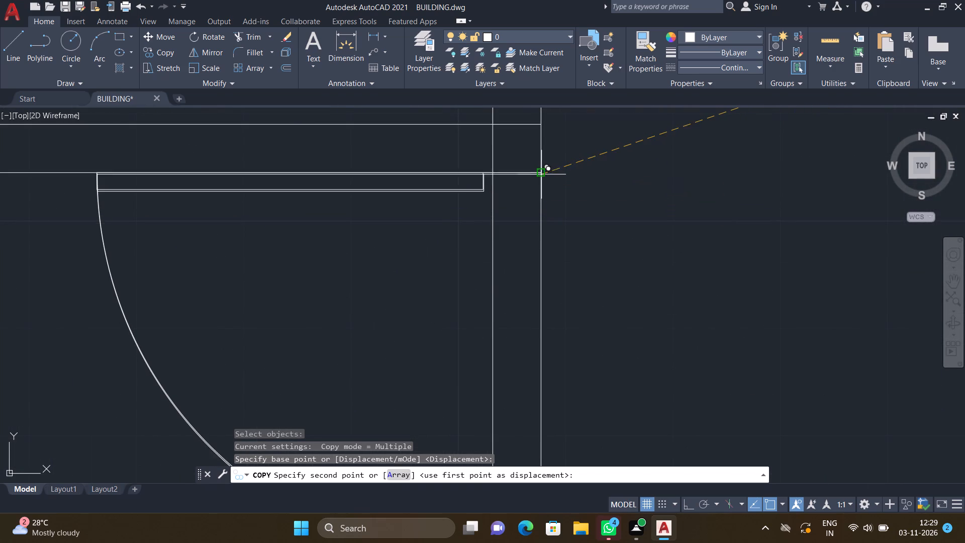
key("Return")
Copy the southeast quarter of the smaller horizontal door symbol to the narrow south-central room's west outer wall line, just south of its single partition line.
scroll(541, 174, "up", 1)
scroll(540, 176, "down", 5)
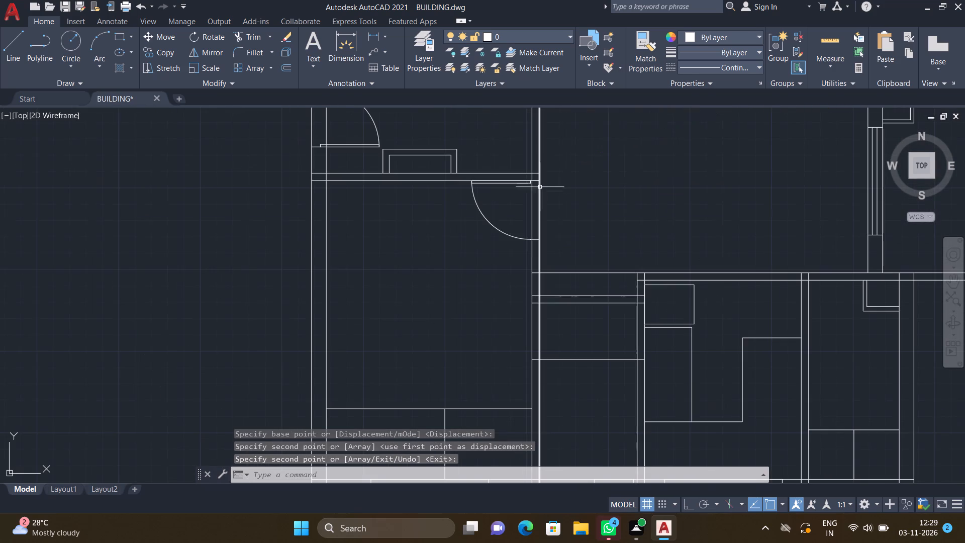
scroll(558, 232, "down", 5)
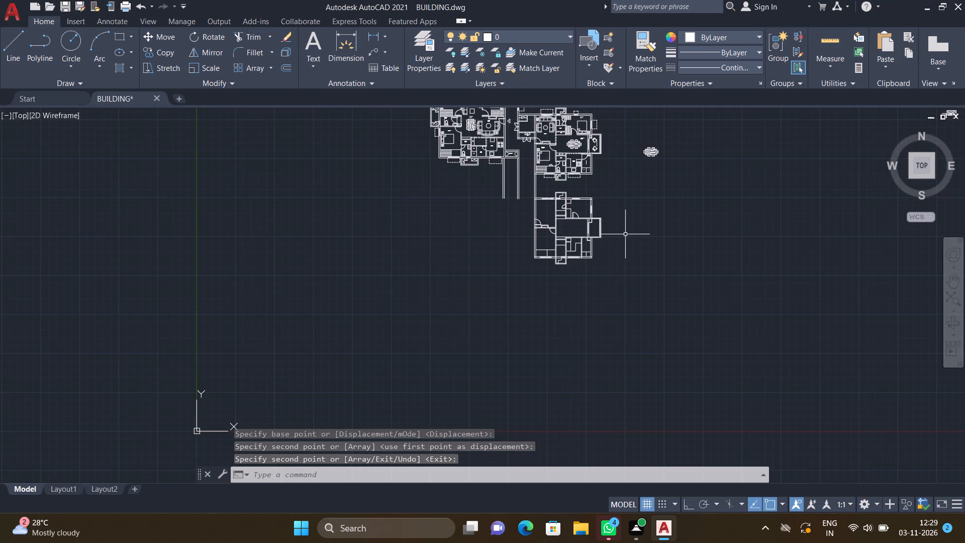
middle_click_drag(611, 238, 576, 300)
scroll(576, 300, "down", 3)
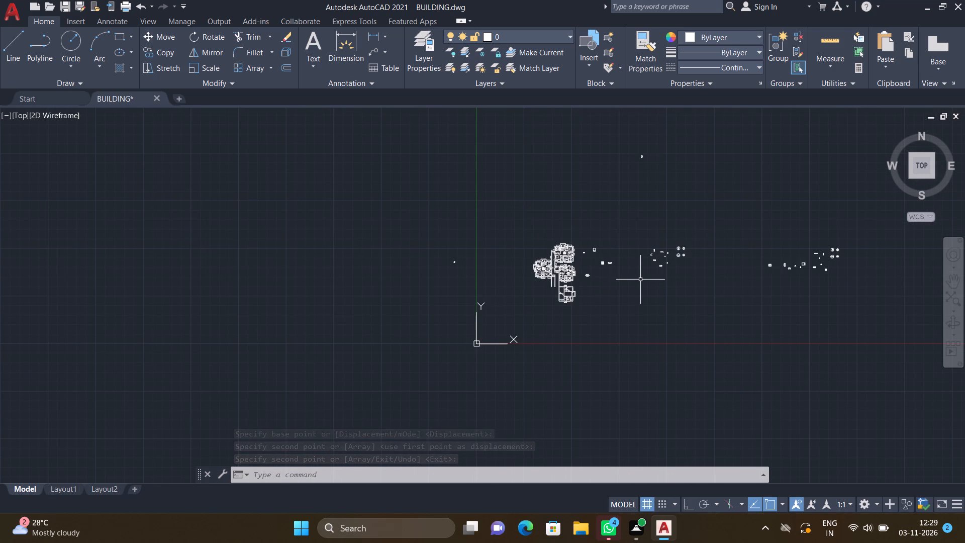
scroll(666, 256, "up", 3)
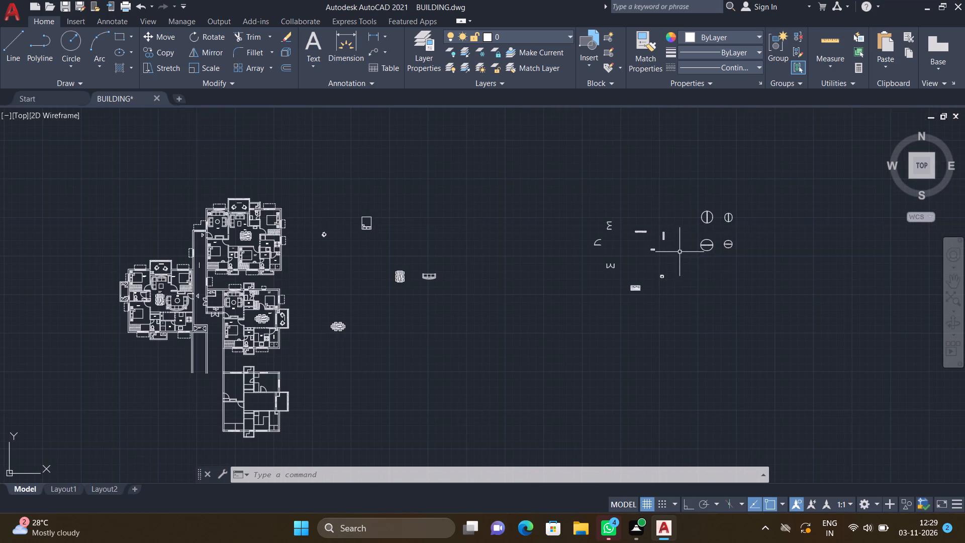
scroll(706, 250, "up", 3)
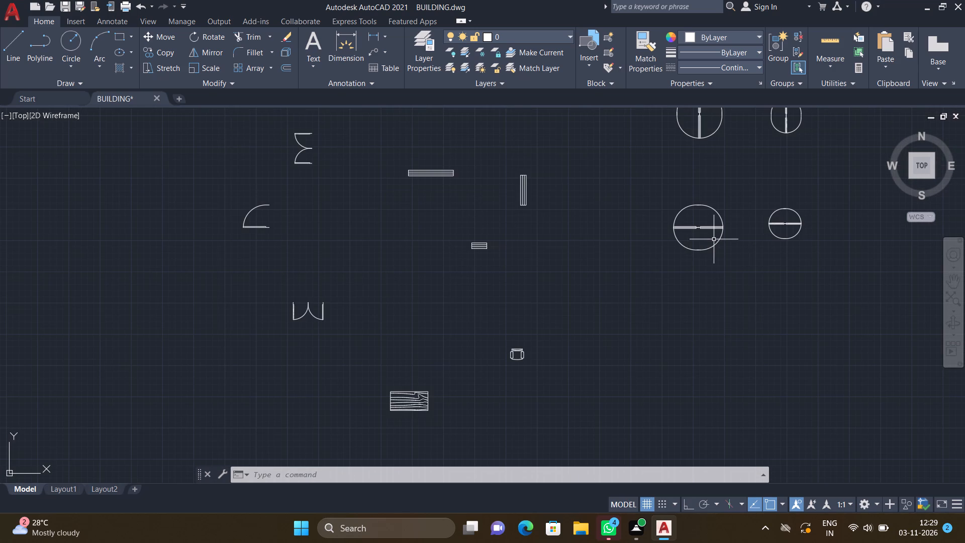
type("CO")
key("Return")
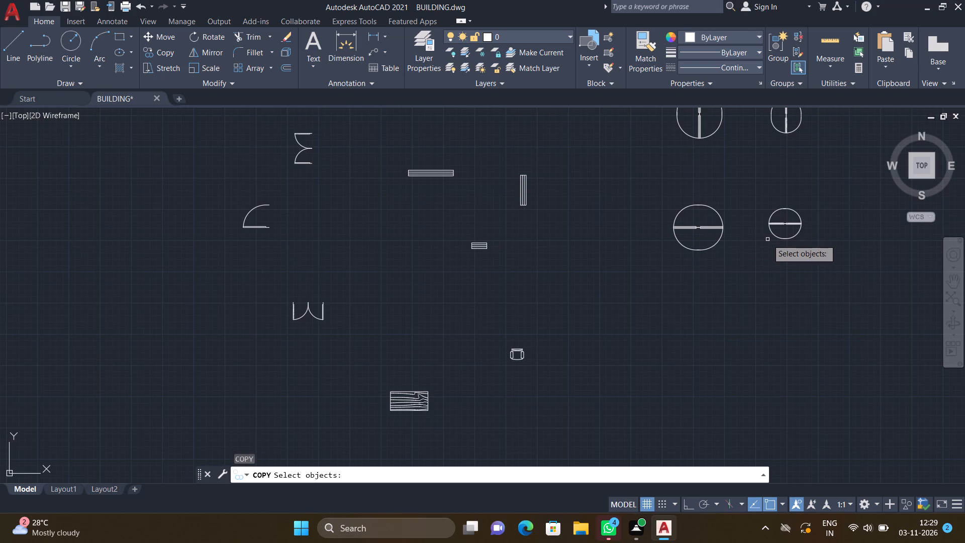
left_click(795, 235)
key("Return")
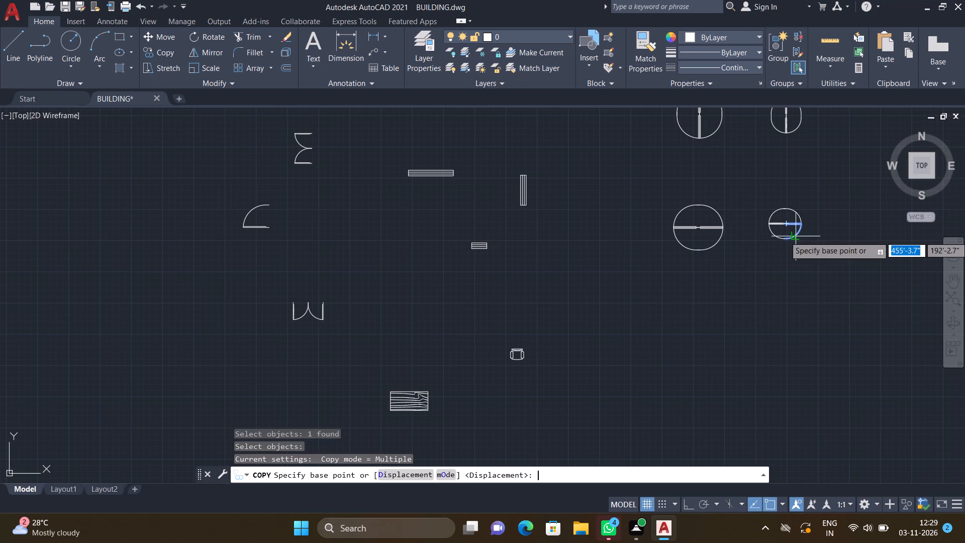
scroll(786, 224, "up", 4)
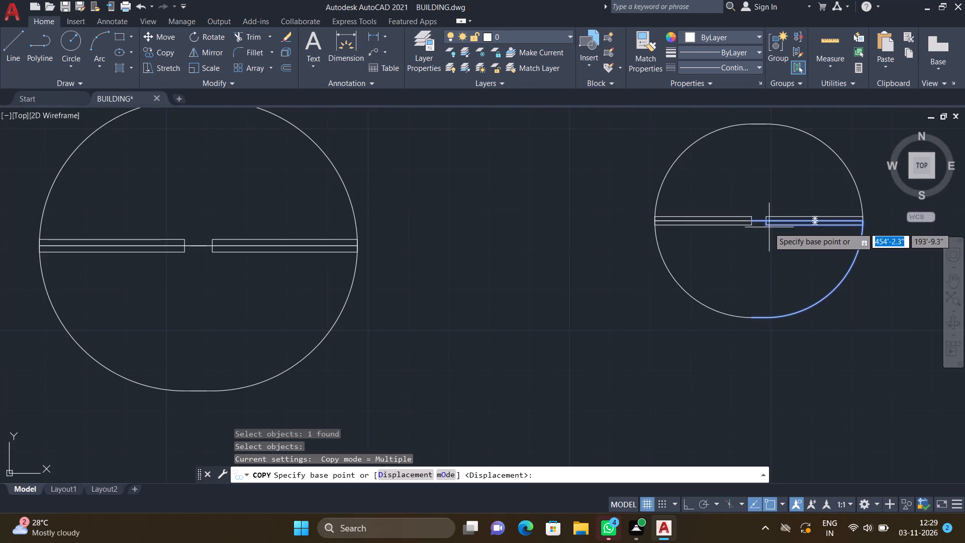
scroll(768, 227, "up", 3)
left_click(690, 200)
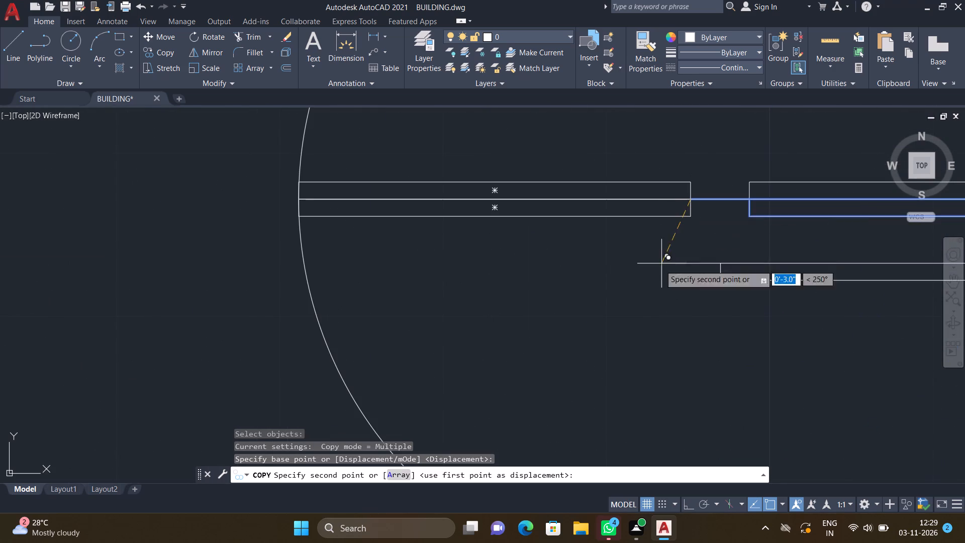
scroll(627, 289, "down", 6)
scroll(573, 324, "down", 6)
scroll(381, 419, "up", 3)
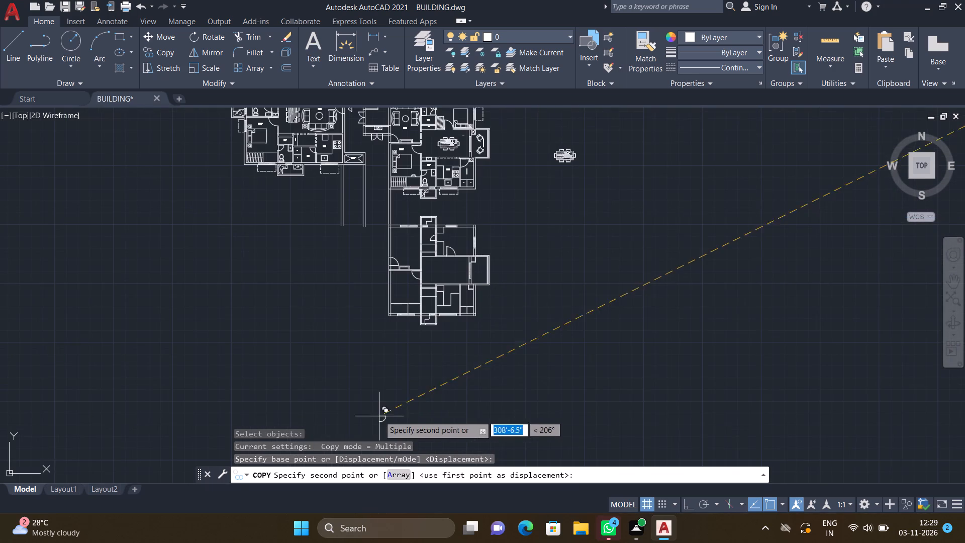
scroll(406, 308, "up", 2)
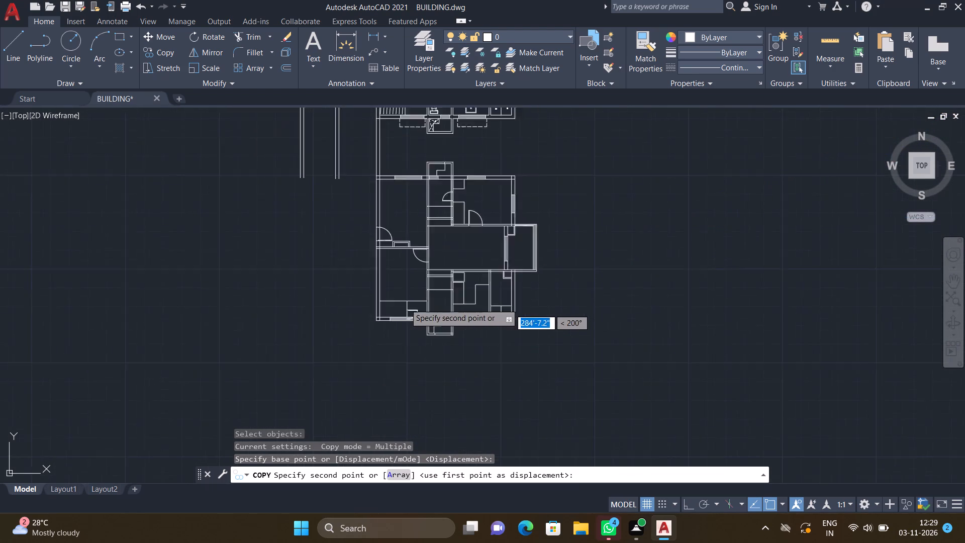
scroll(404, 301, "up", 1)
scroll(464, 274, "up", 3)
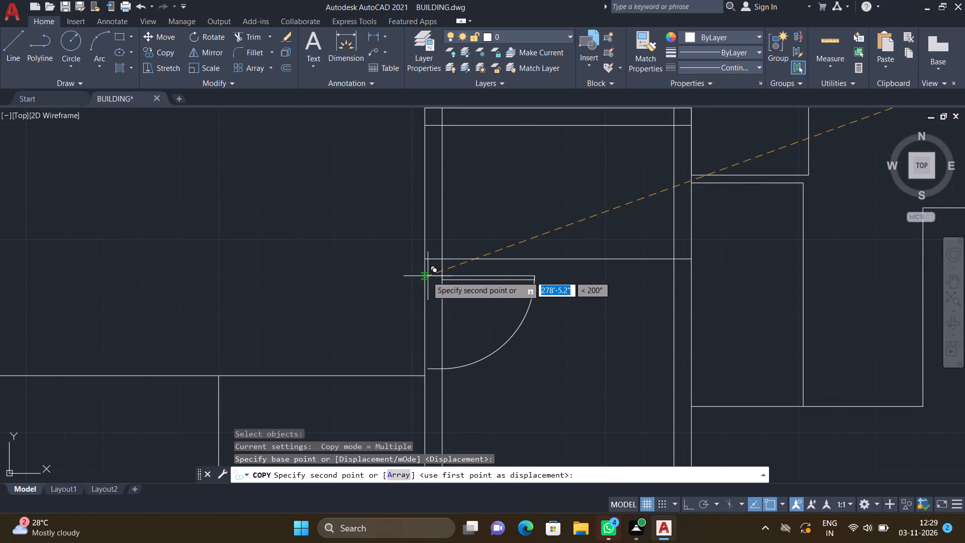
scroll(424, 277, "up", 2)
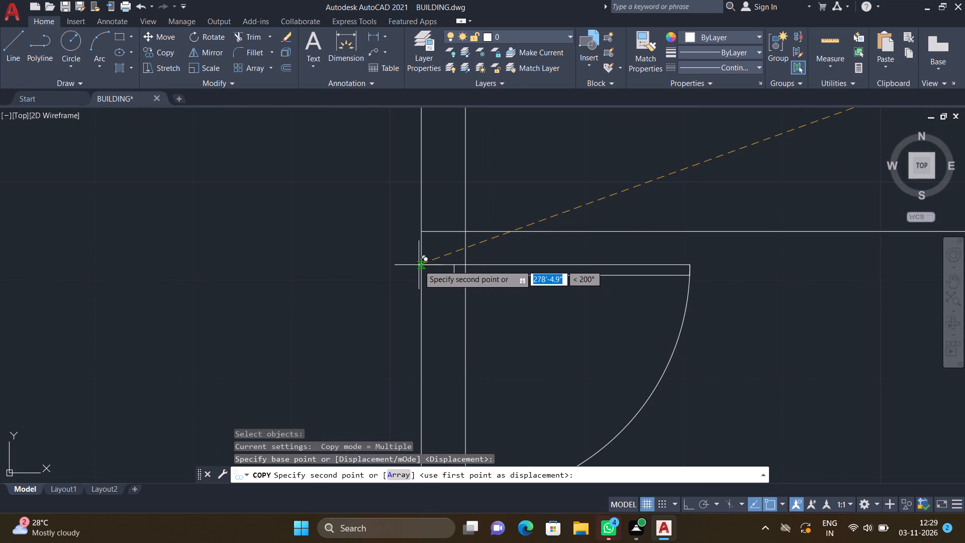
left_click(421, 265)
key("Return")
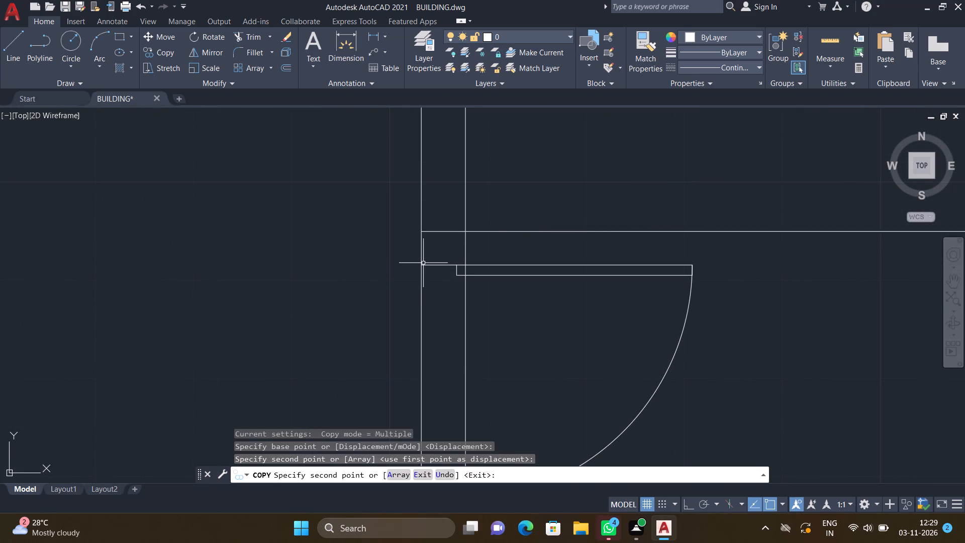
Copy the southeast quarter of the smaller horizontal door symbol to the narrow southeast room's west wall, just south of the hall's south wall.
scroll(426, 267, "up", 4)
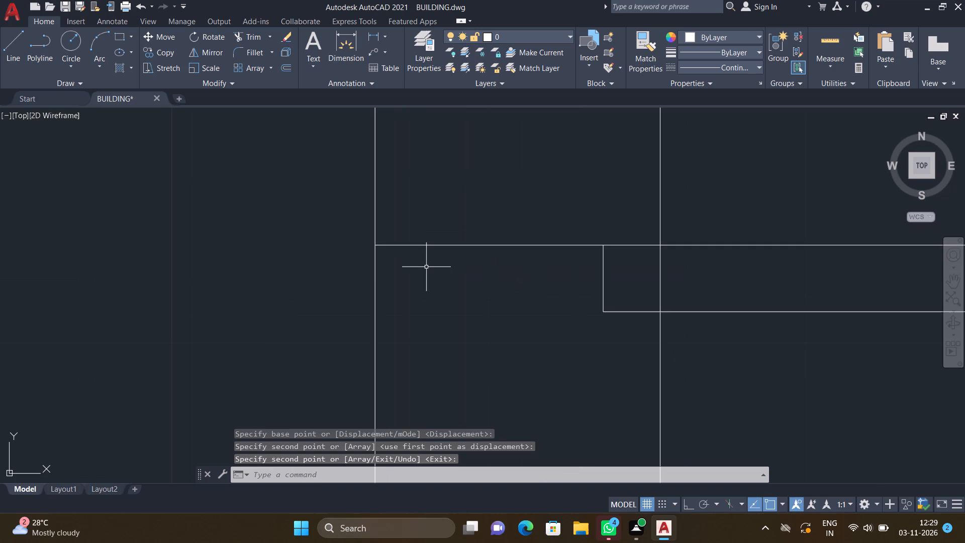
scroll(427, 267, "down", 8)
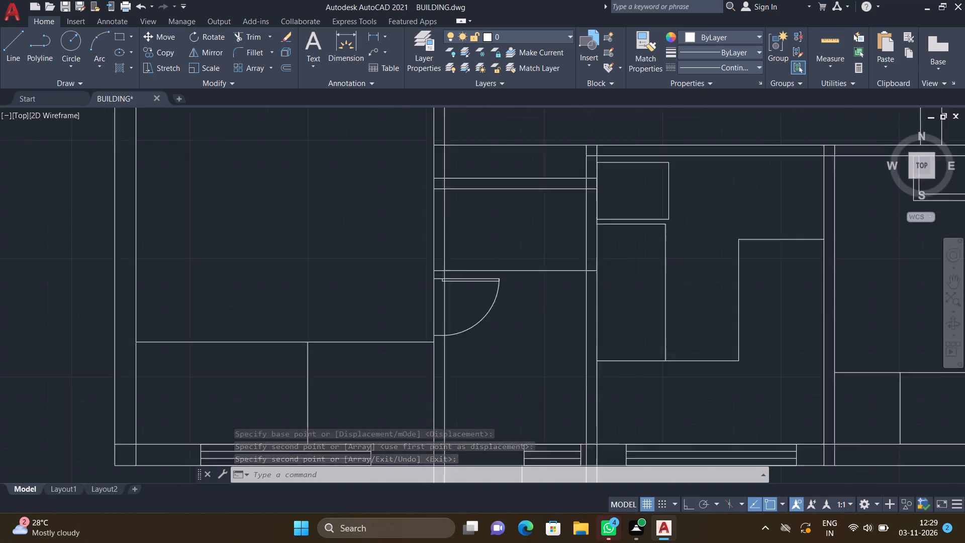
scroll(437, 285, "down", 1)
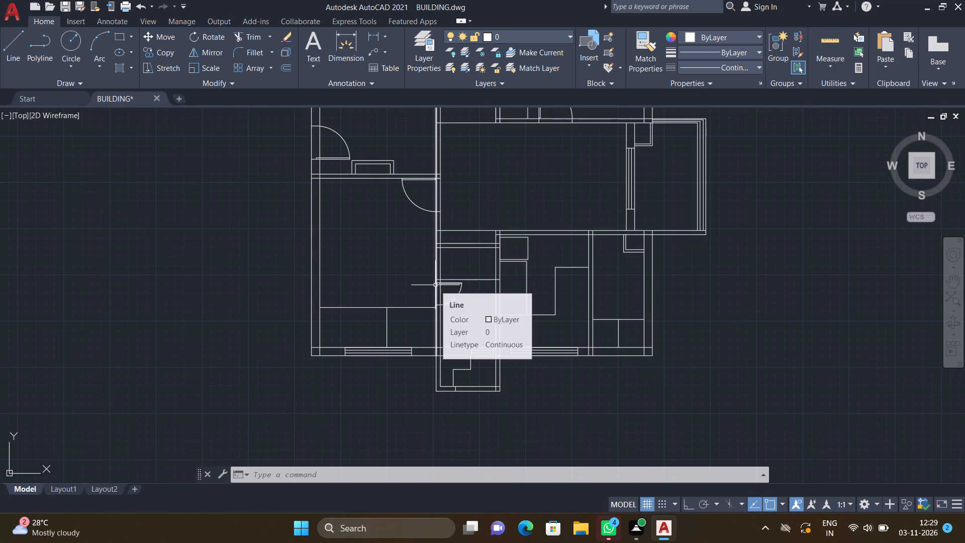
scroll(499, 294, "down", 4)
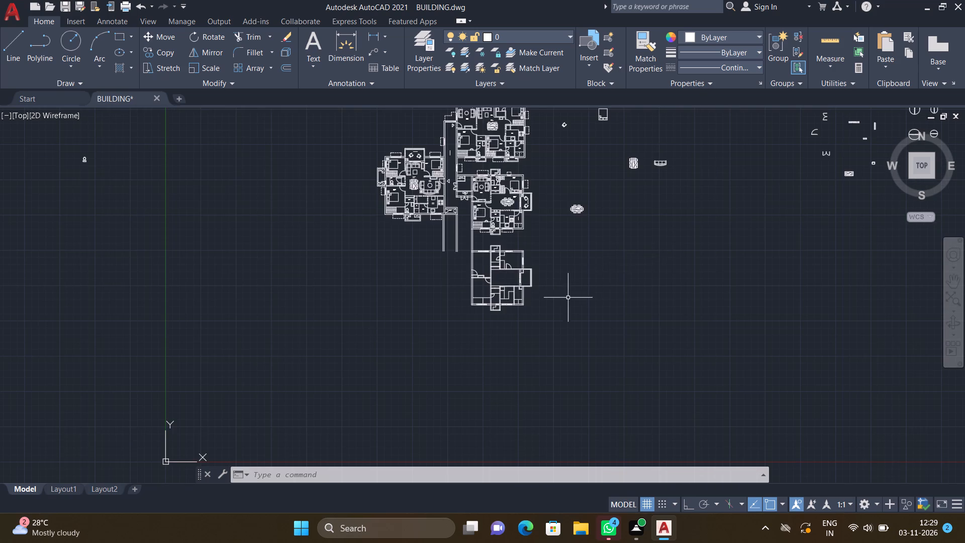
scroll(555, 315, "down", 2)
scroll(682, 246, "up", 3)
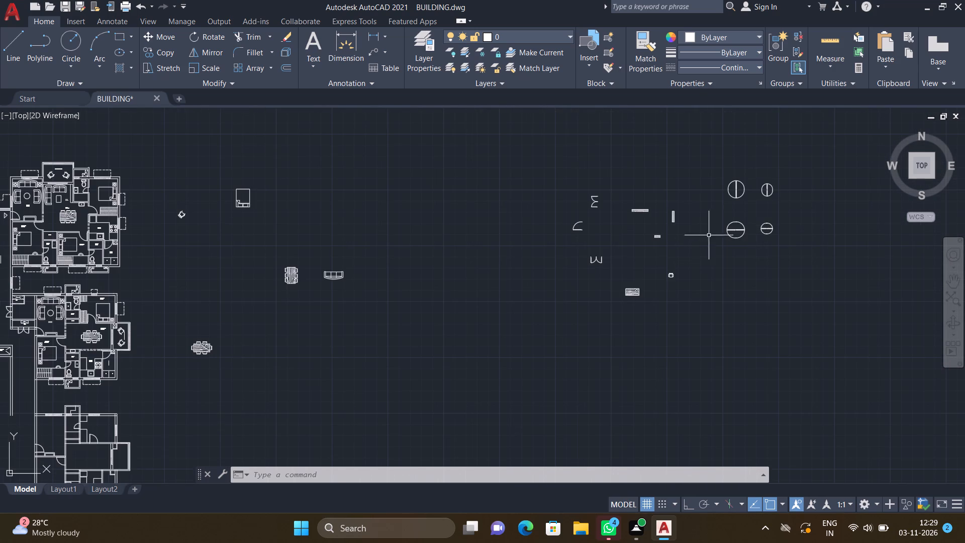
scroll(770, 234, "up", 3)
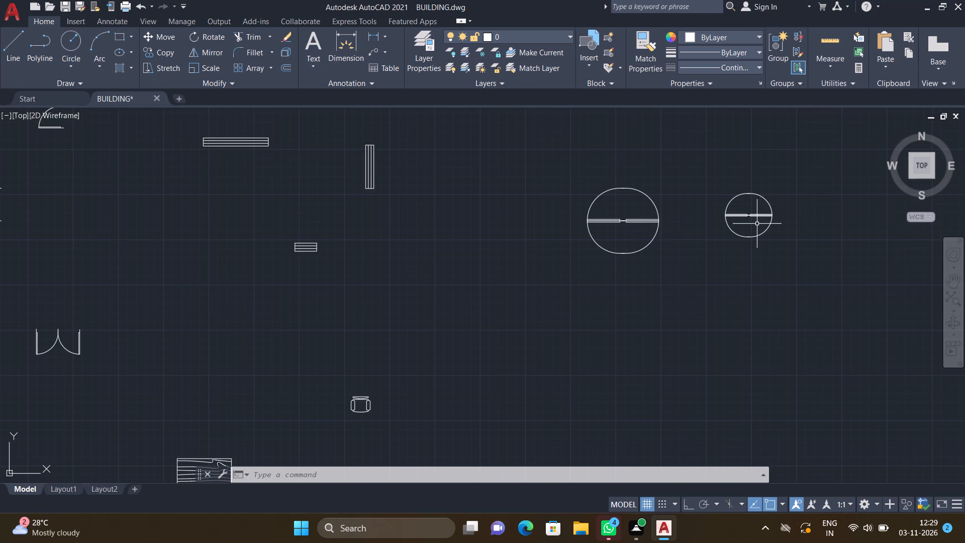
type("CO")
key("Return")
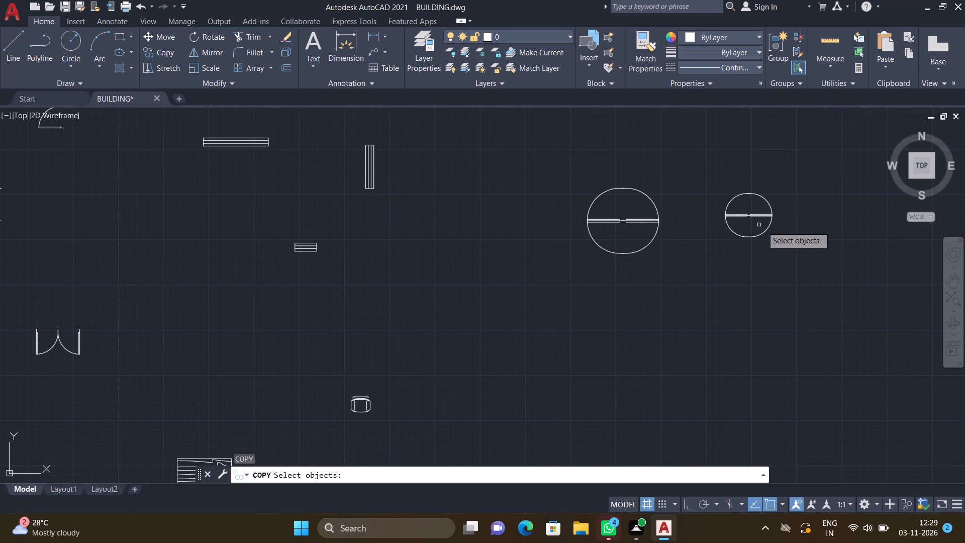
scroll(765, 230, "up", 3)
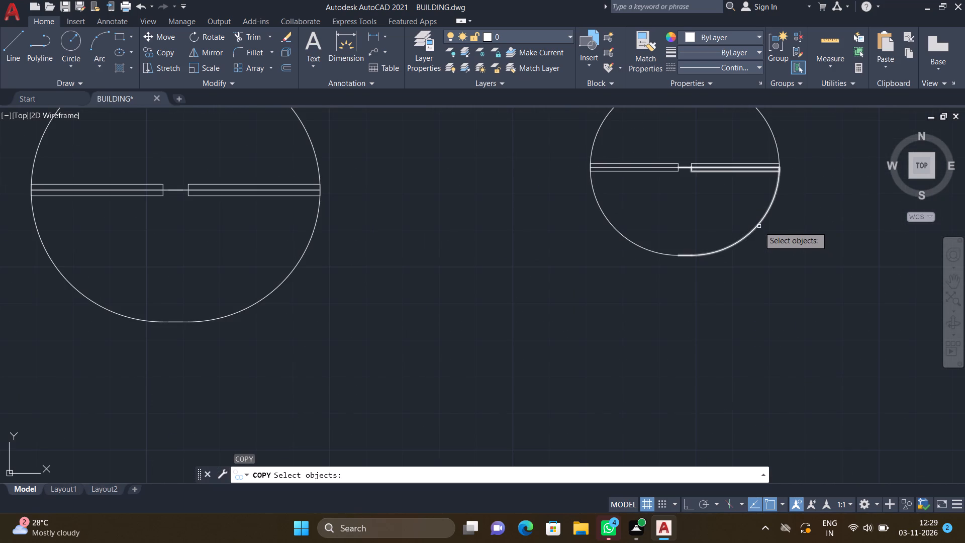
left_click(758, 226)
key("Return")
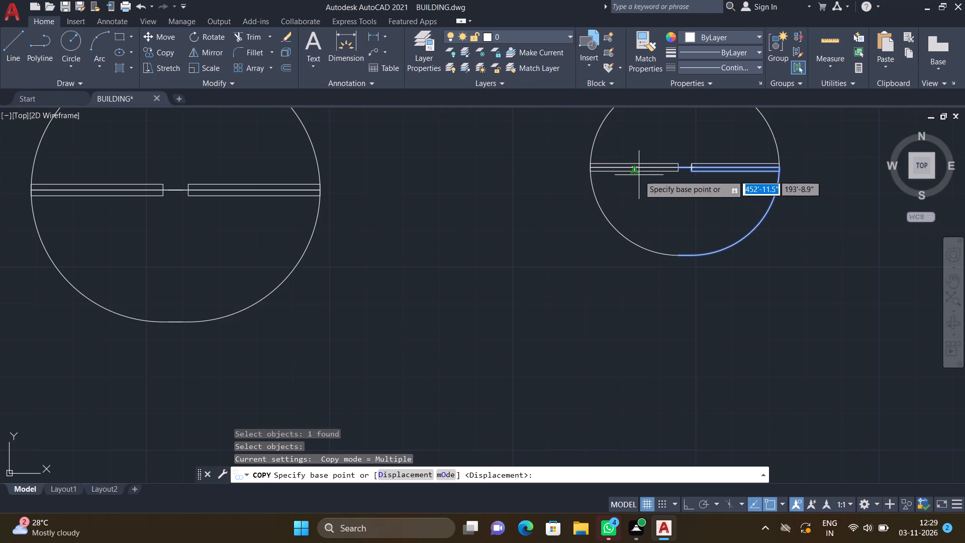
scroll(680, 174, "up", 3)
left_click(688, 146)
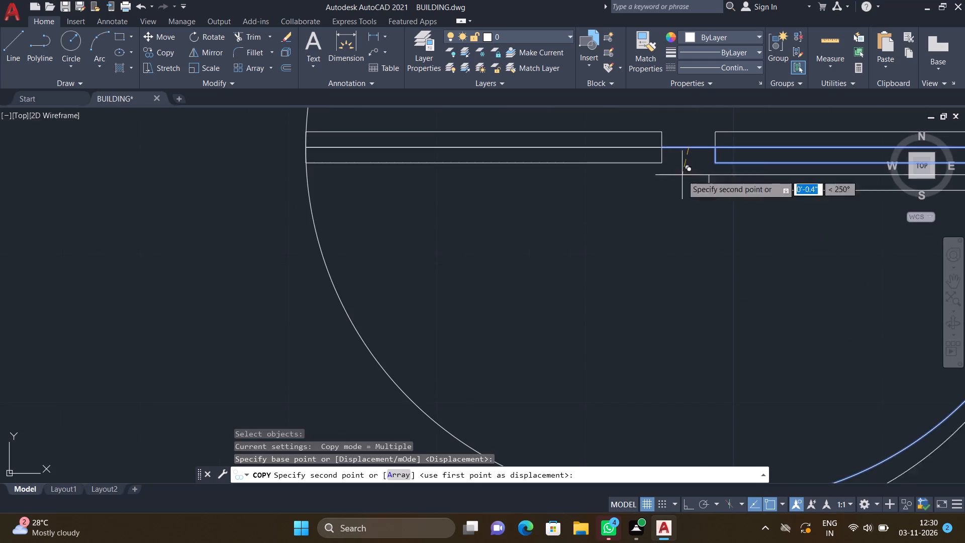
scroll(671, 193, "down", 7)
scroll(529, 291, "down", 6)
scroll(355, 352, "up", 4)
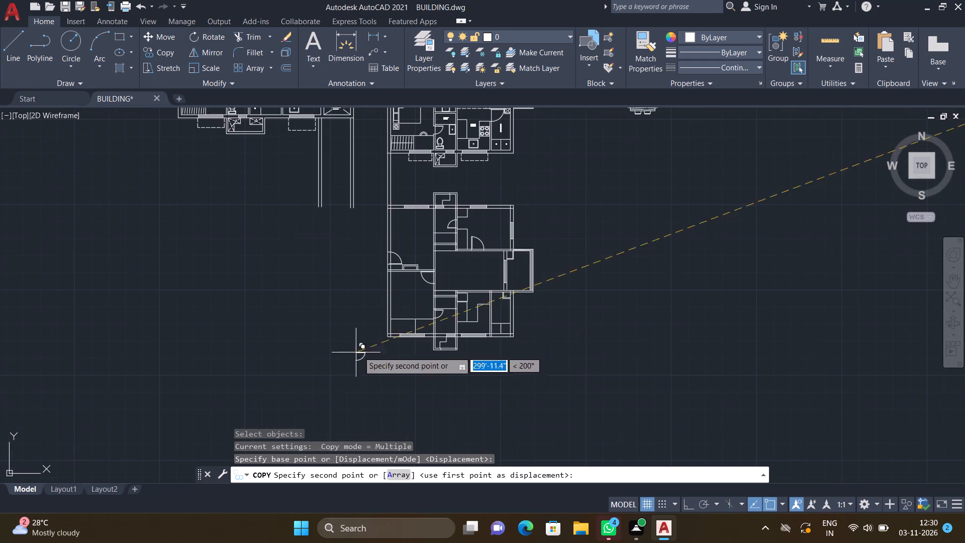
scroll(517, 298, "up", 2)
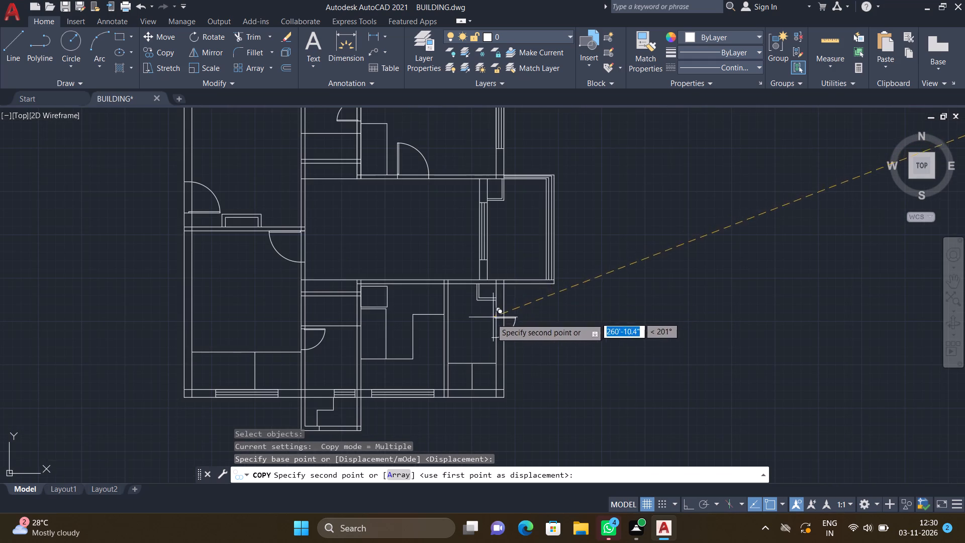
scroll(441, 290, "up", 4)
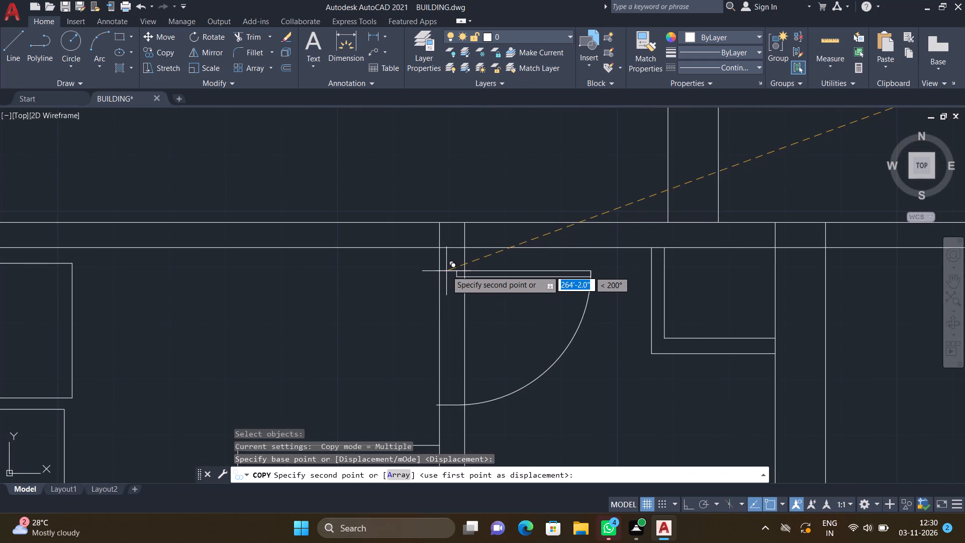
scroll(440, 259, "up", 2)
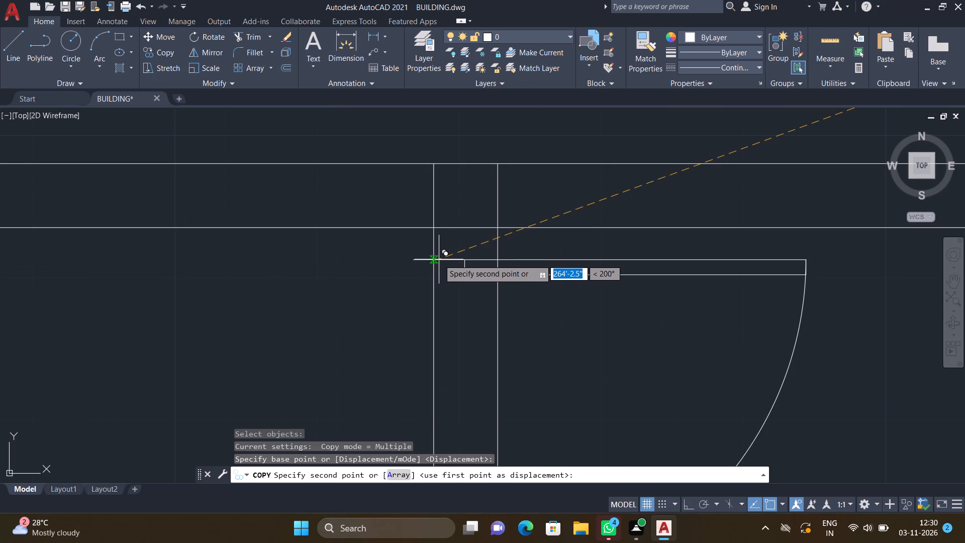
left_click(434, 227)
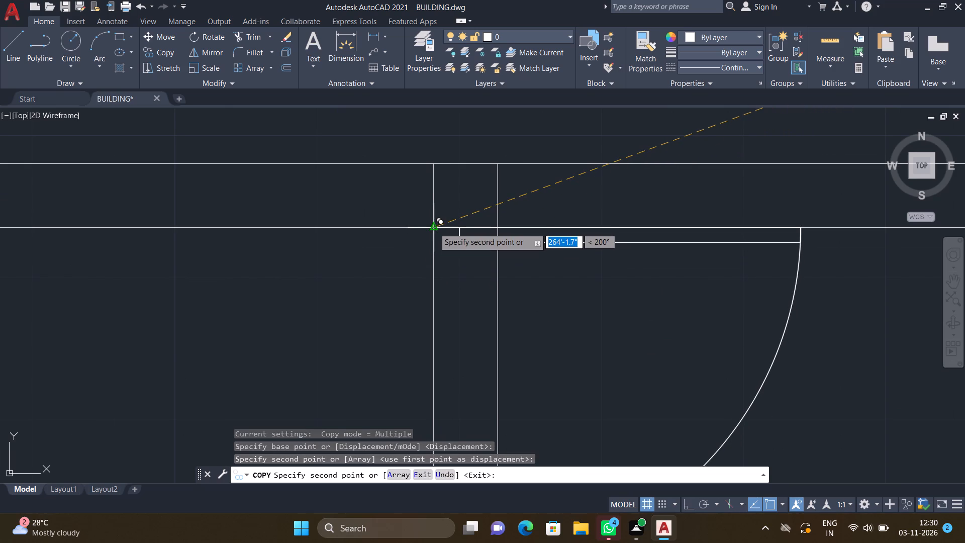
key("Return")
Move the southeast room's copied door horizontally with Ortho on, so its jamb end meets the west line of the wall.
scroll(434, 228, "down", 3)
scroll(418, 313, "up", 3)
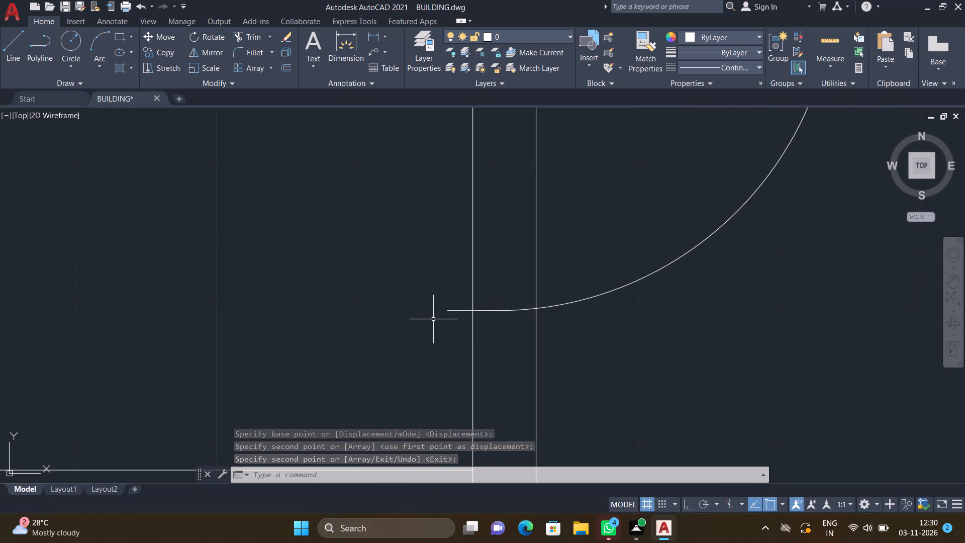
key("F8")
key("m")
key("Return")
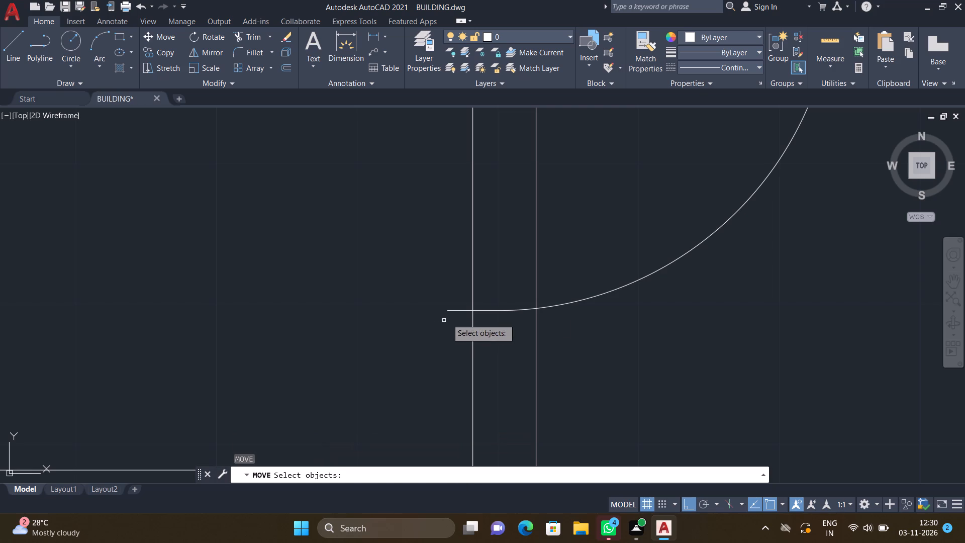
left_click(515, 311)
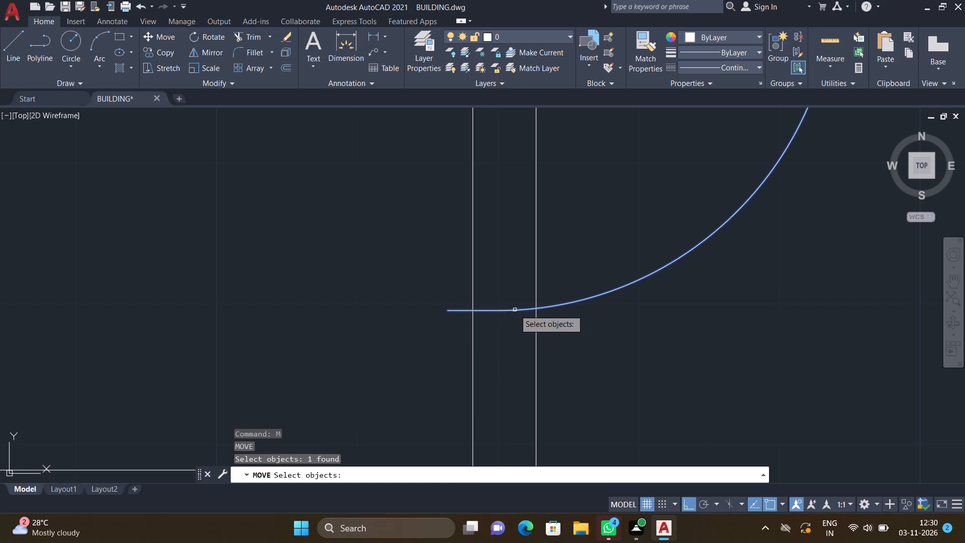
key("Return")
scroll(424, 321, "up", 2)
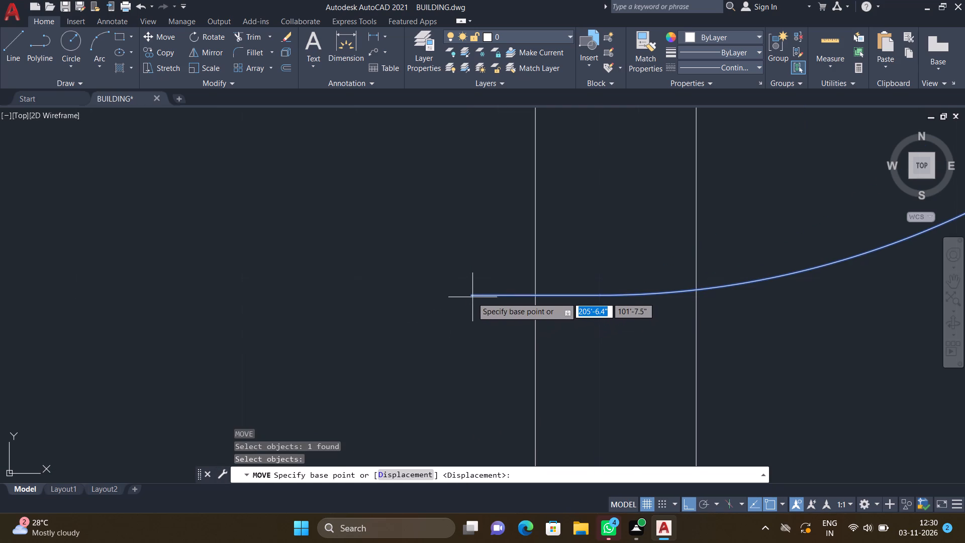
left_click(472, 297)
left_click(535, 294)
Trim away both vertical wall lines between the northwest room and the central hall, from the partitioned area down to the cross wall.
scroll(446, 311, "down", 5)
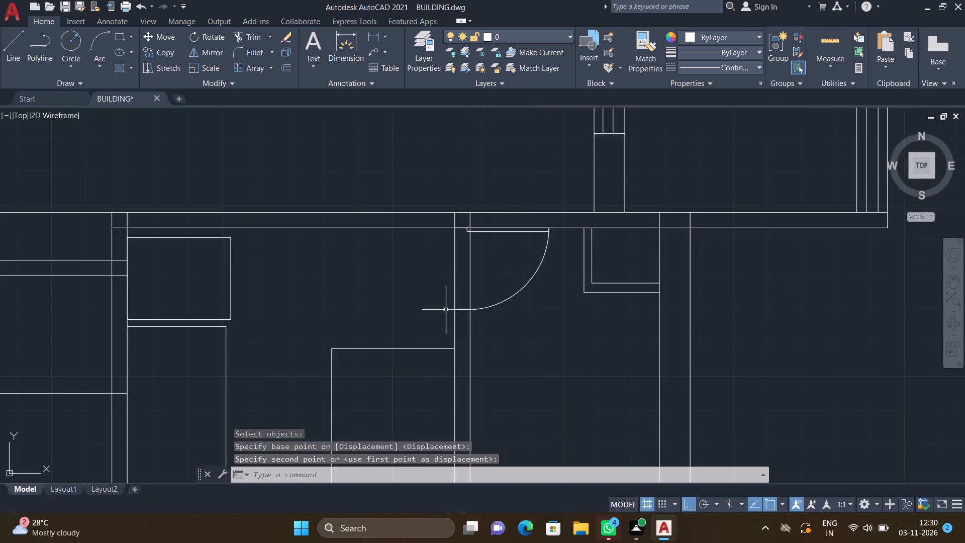
scroll(442, 302, "down", 3)
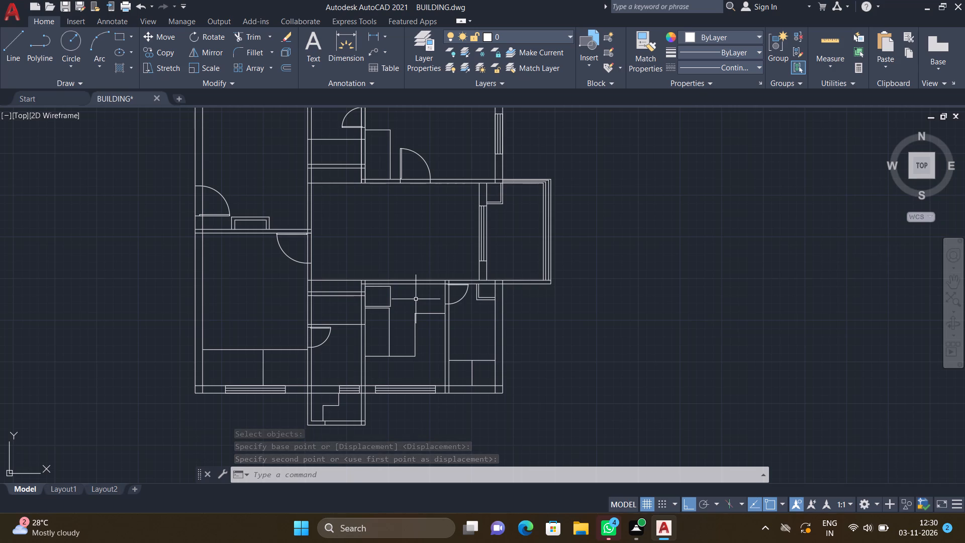
scroll(416, 299, "down", 3)
scroll(457, 316, "down", 1)
scroll(407, 295, "up", 4)
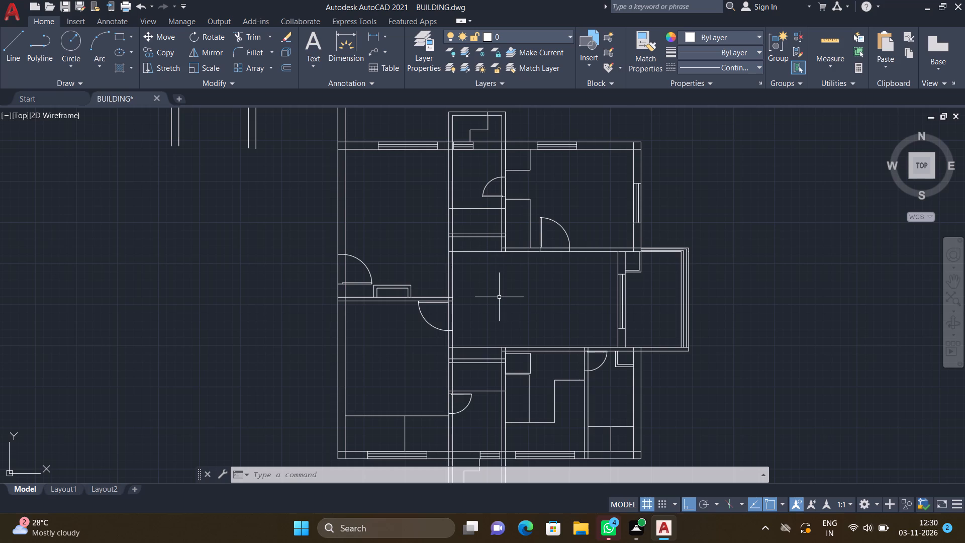
type("TR")
key("Return")
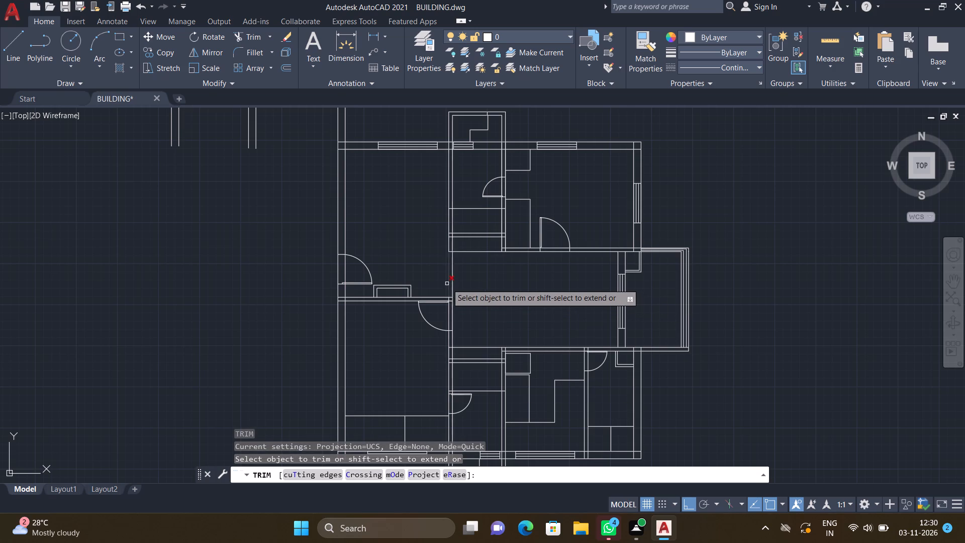
scroll(447, 282, "up", 1)
left_click_drag(437, 265, 464, 279)
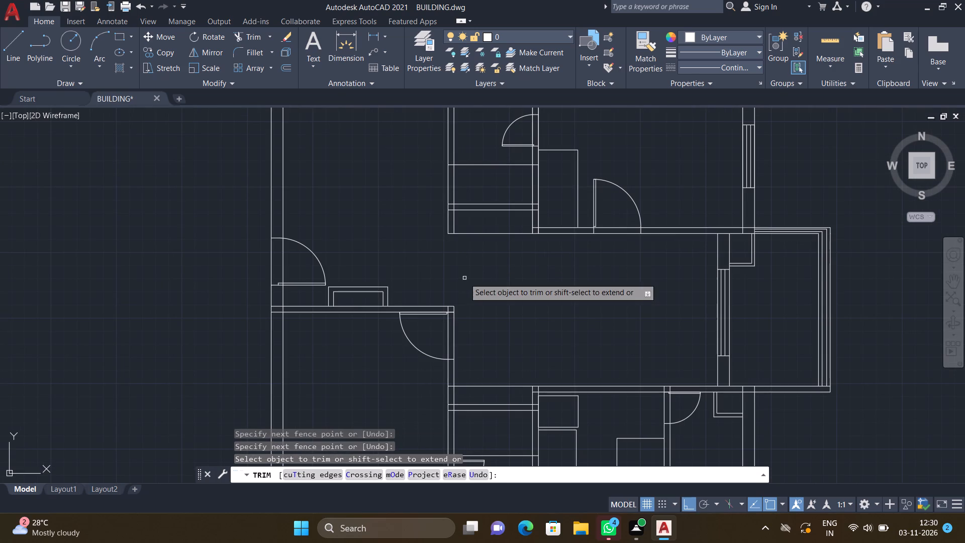
scroll(555, 312, "down", 1)
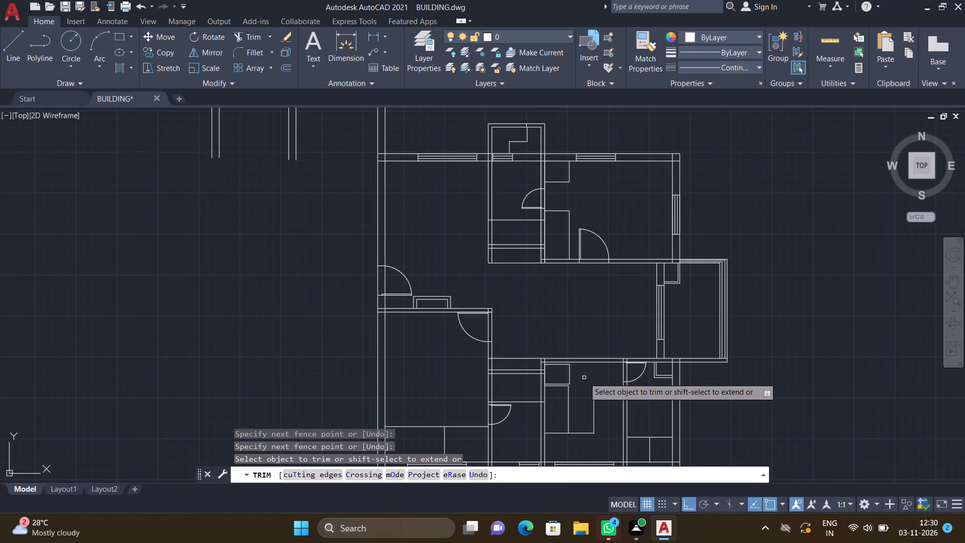
key("Return")
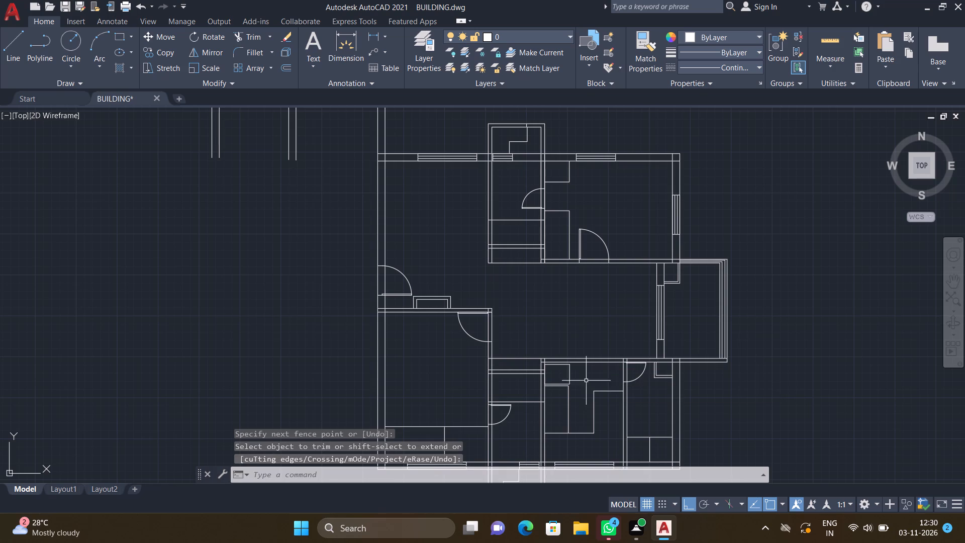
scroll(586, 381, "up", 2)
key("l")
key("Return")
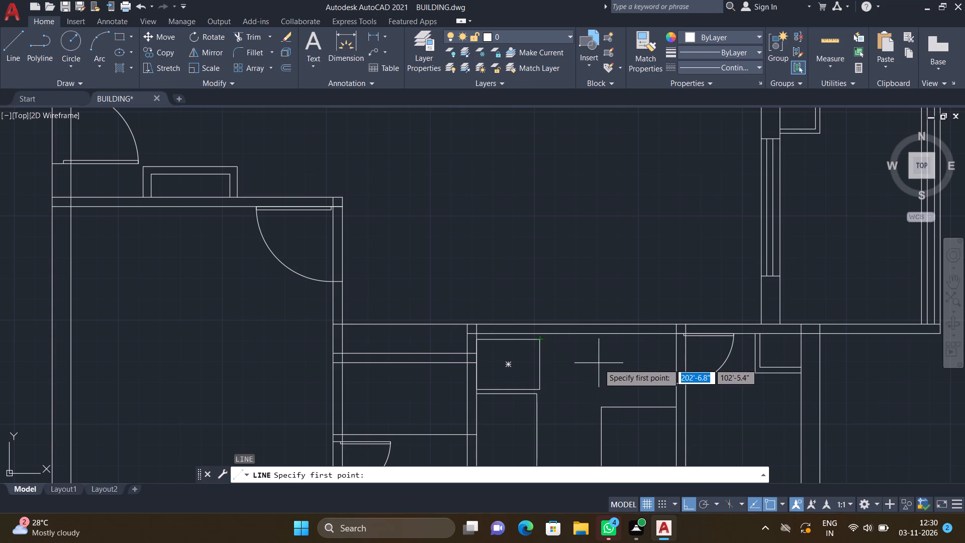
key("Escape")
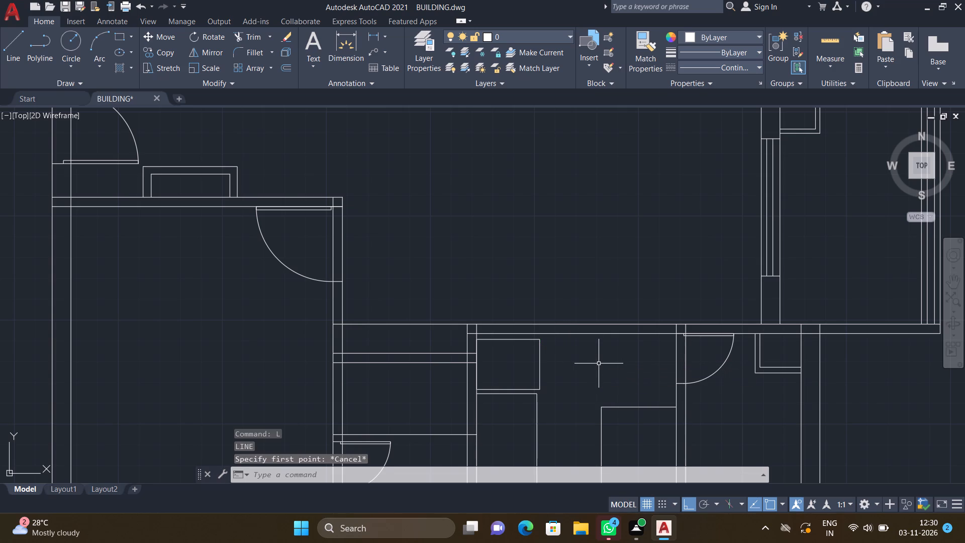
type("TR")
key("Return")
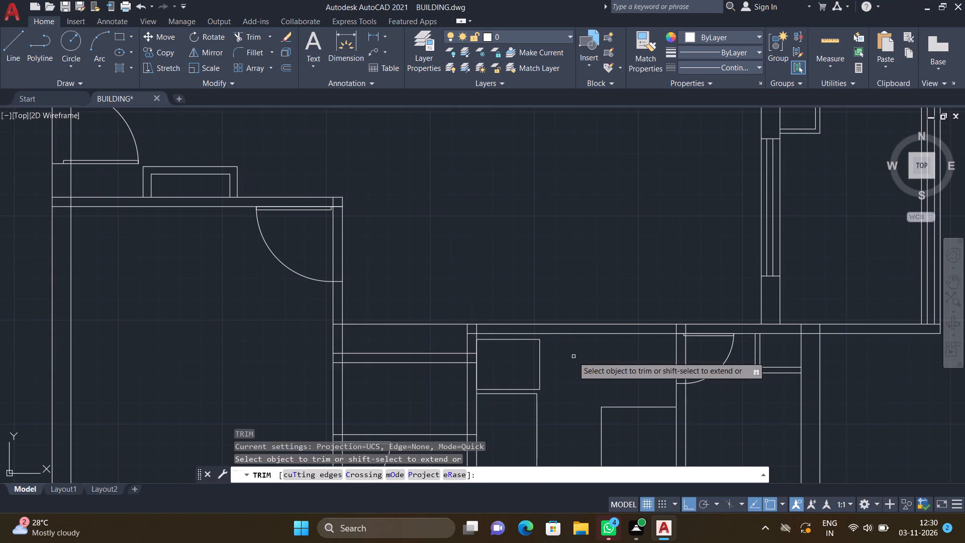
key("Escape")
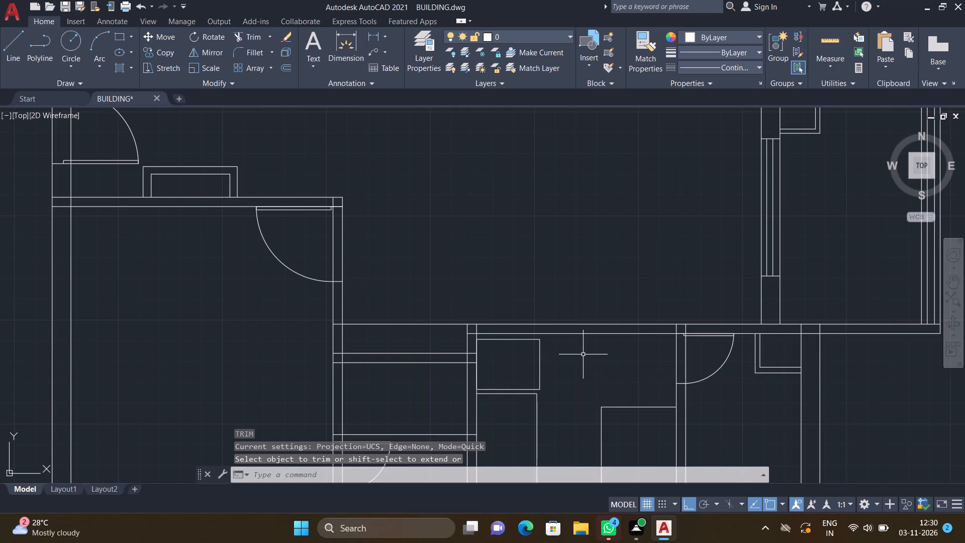
Draw a short vertical jamb line across the hall's south wall, between the rectangular fixture outline and the southeast room's door.
key("l")
key("Return")
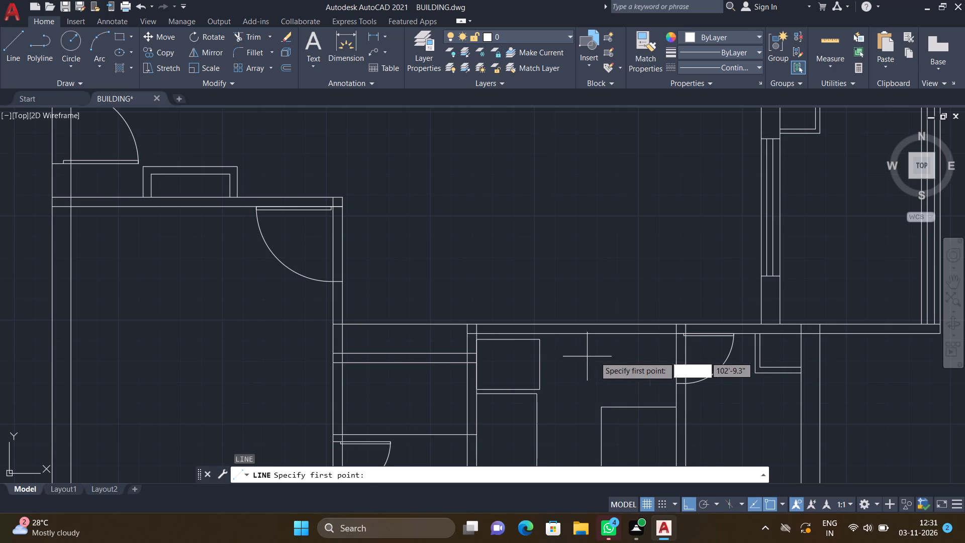
scroll(626, 333, "up", 2)
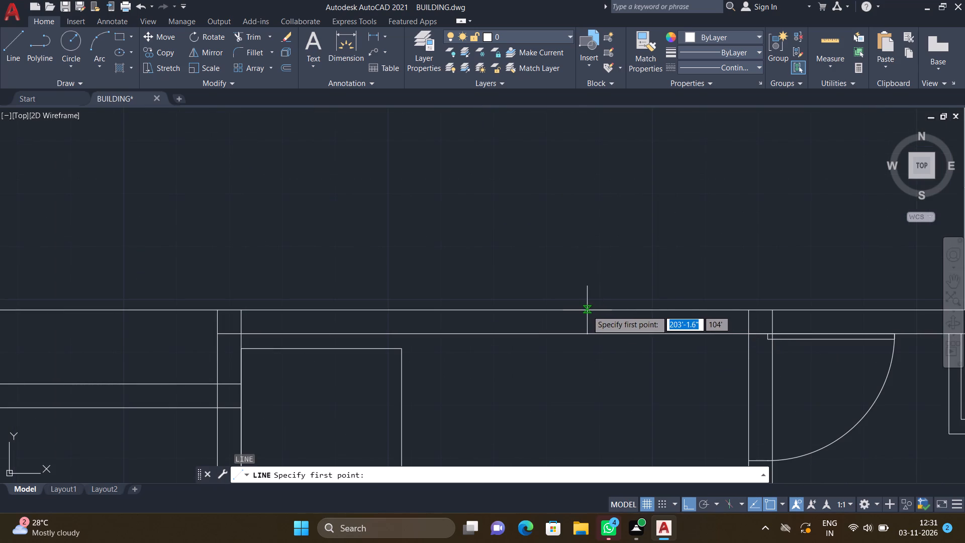
left_click(587, 311)
left_click(588, 334)
key("Return")
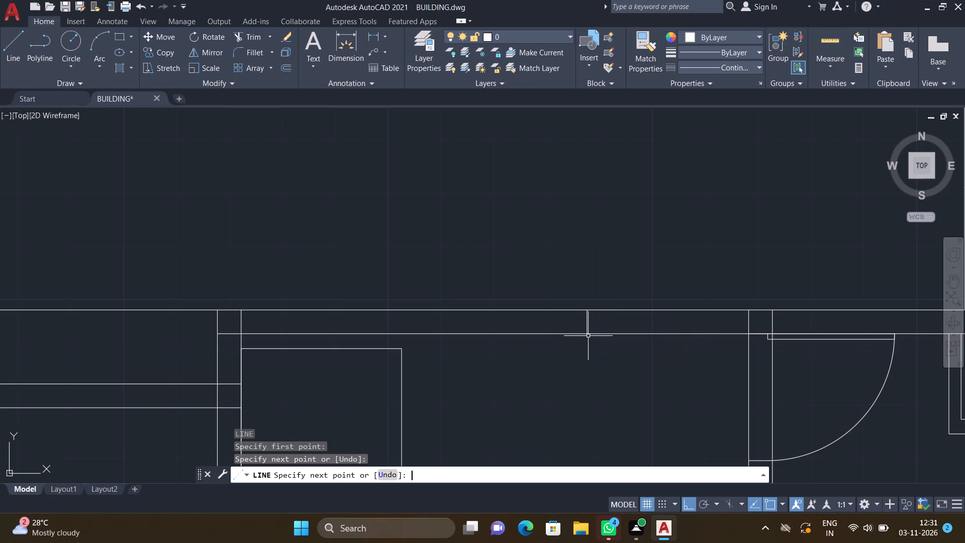
Trim both lines of the hall's south wall between the new jamb line and the partition wall to its west.
type("TR")
key("Return")
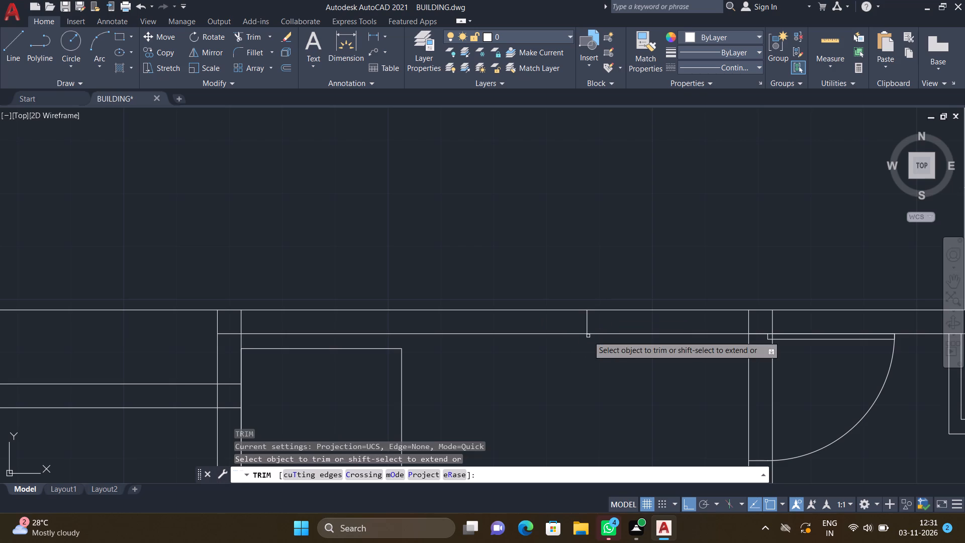
left_click(531, 309)
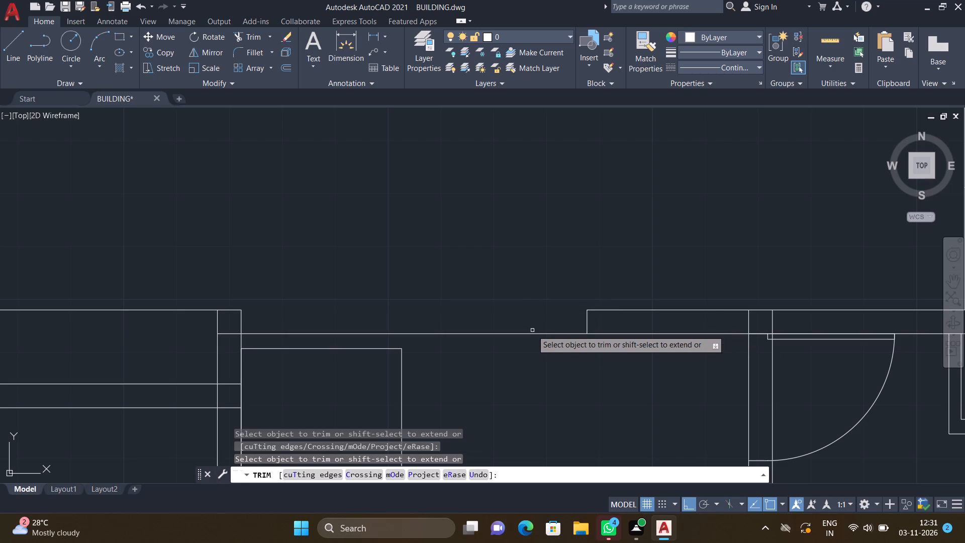
left_click(533, 333)
key("Return")
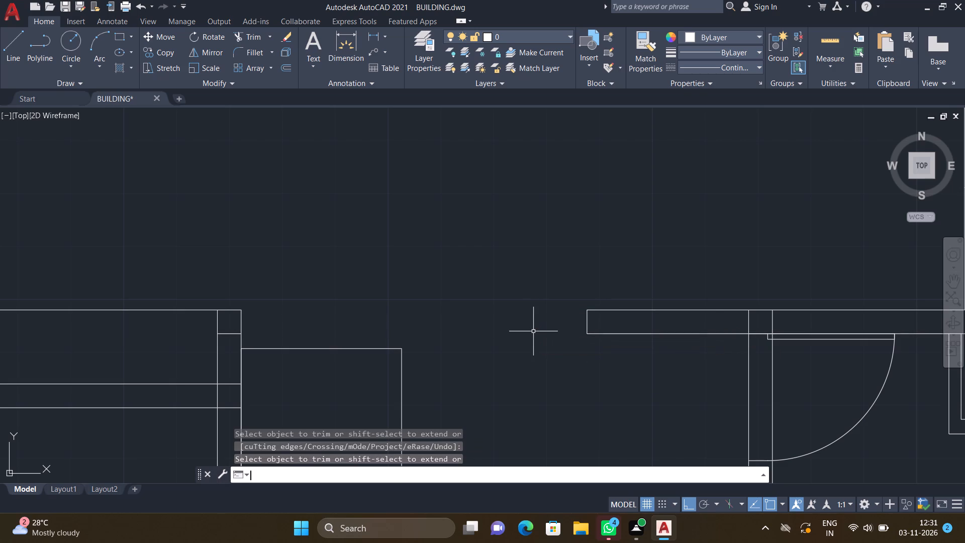
scroll(529, 335, "down", 4)
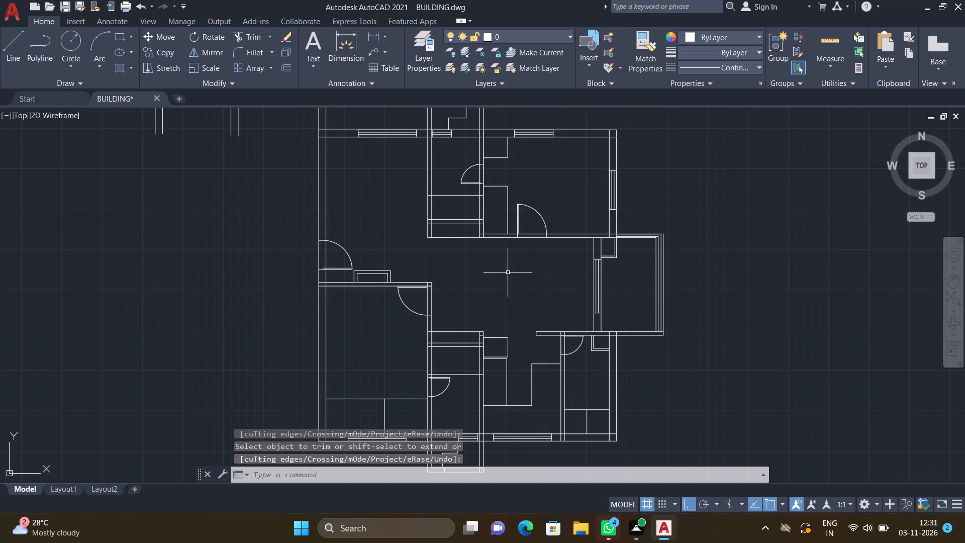
With a dashed ACAD linetype current, draw a three-sided outline outside the northwest room's north window, about 1'-10" deep and 6'-5" wide.
scroll(410, 240, "down", 2)
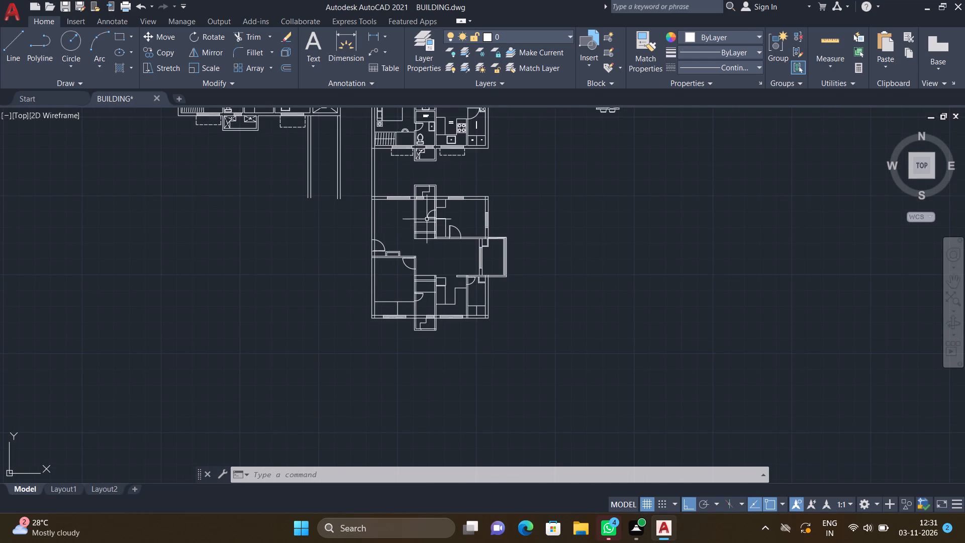
left_click(732, 65)
left_click(702, 111)
key("l")
key("Return")
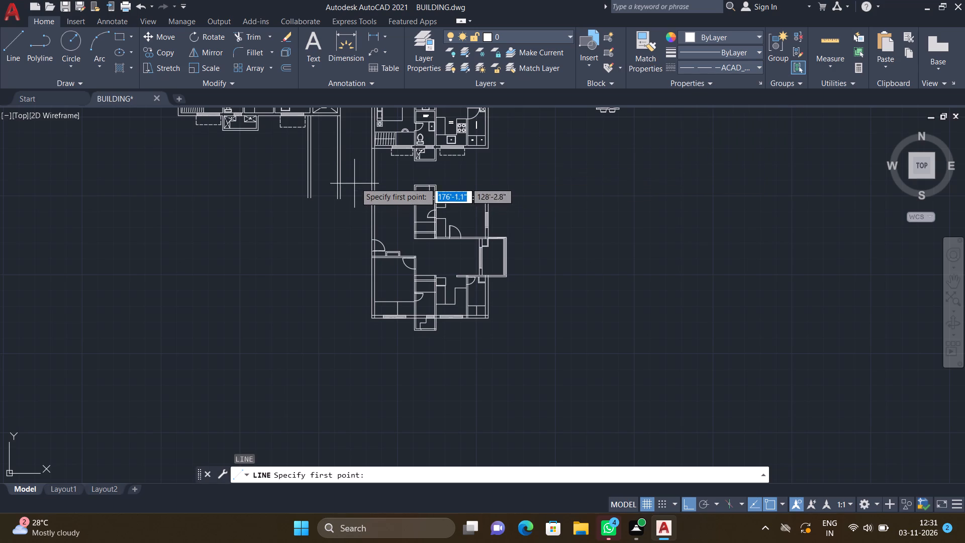
scroll(386, 188, "up", 6)
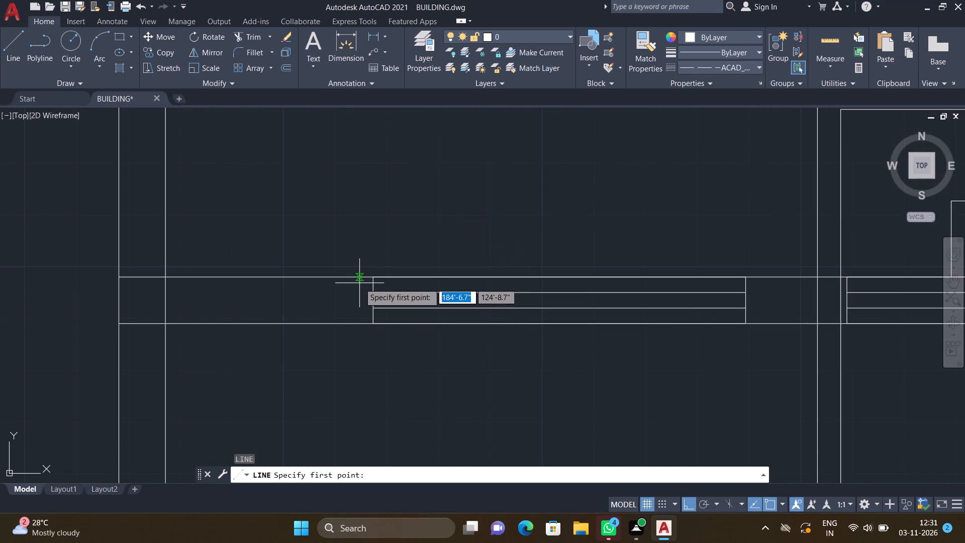
left_click(361, 278)
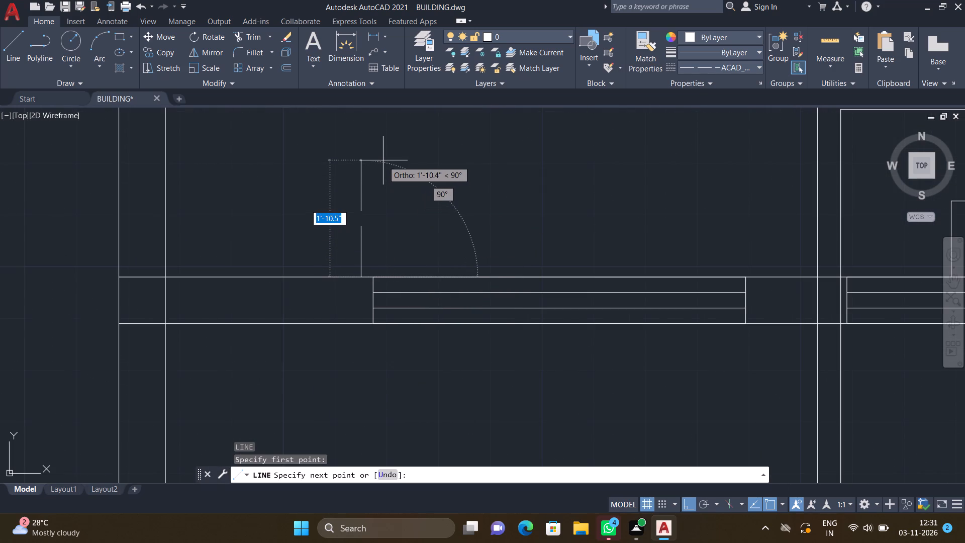
left_click(383, 160)
scroll(556, 169, "down", 2)
scroll(649, 182, "up", 3)
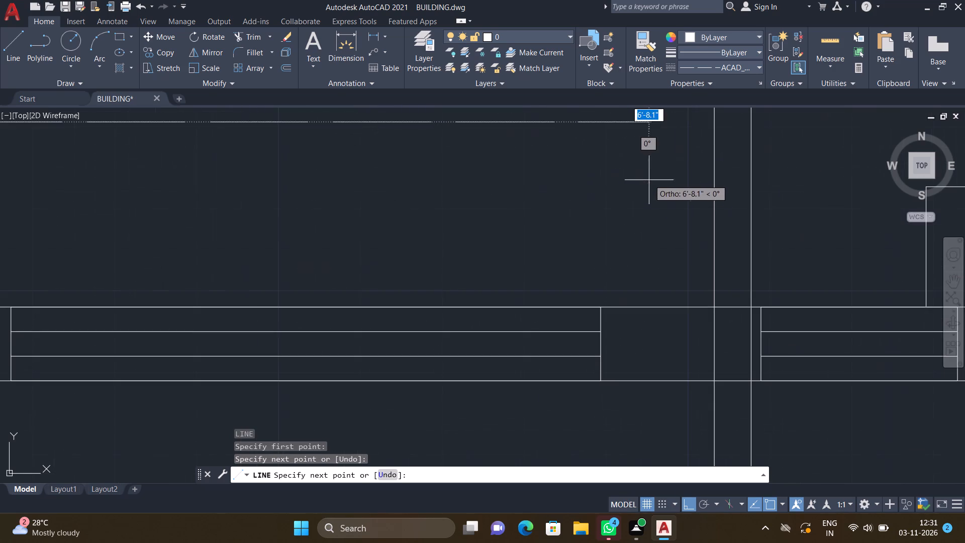
scroll(629, 170, "down", 2)
scroll(626, 161, "up", 2)
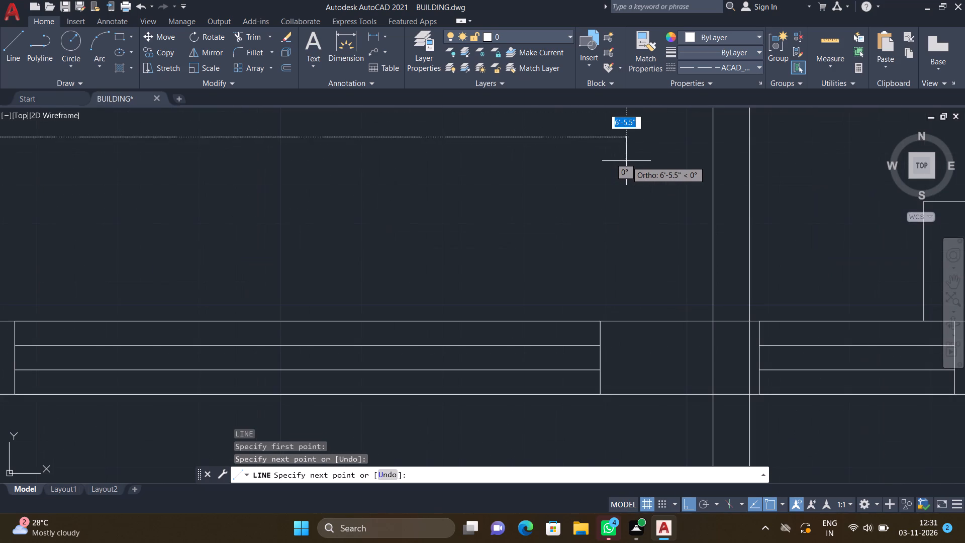
left_click(623, 154)
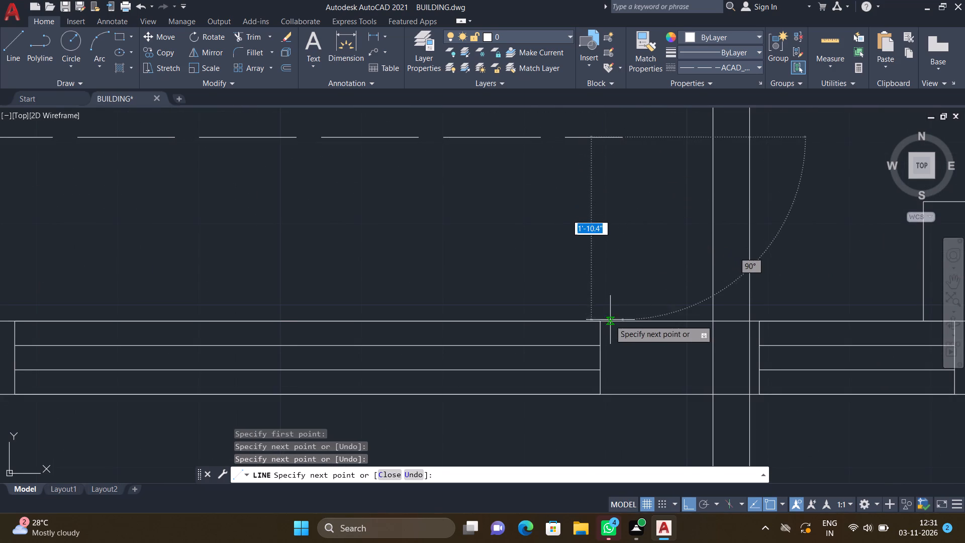
left_click(621, 320)
key("Return")
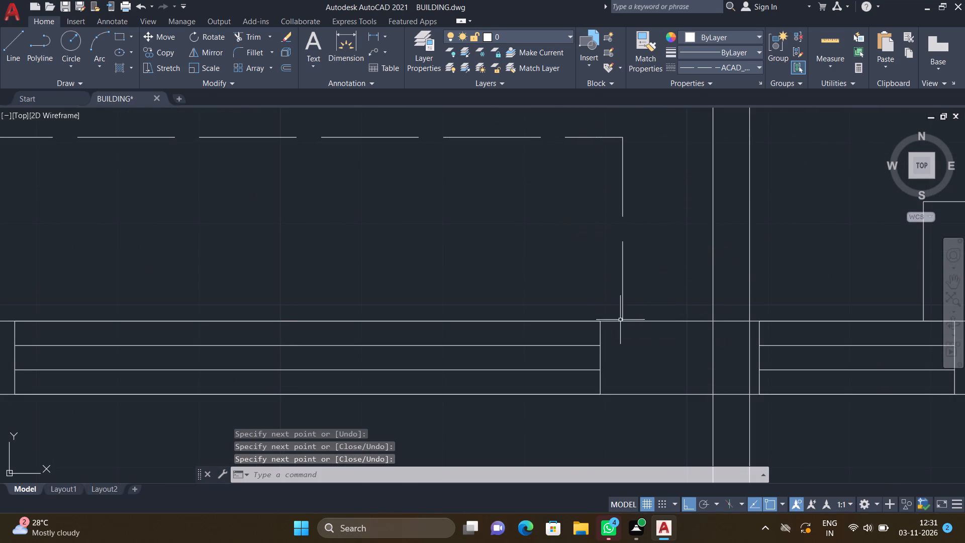
Draw a three-sided dashed outline about 4'-5" wide outside the northeast room's north window, closing back on the wall's outer line.
scroll(589, 308, "down", 5)
scroll(535, 270, "down", 2)
scroll(625, 289, "up", 4)
key("l")
key("Return")
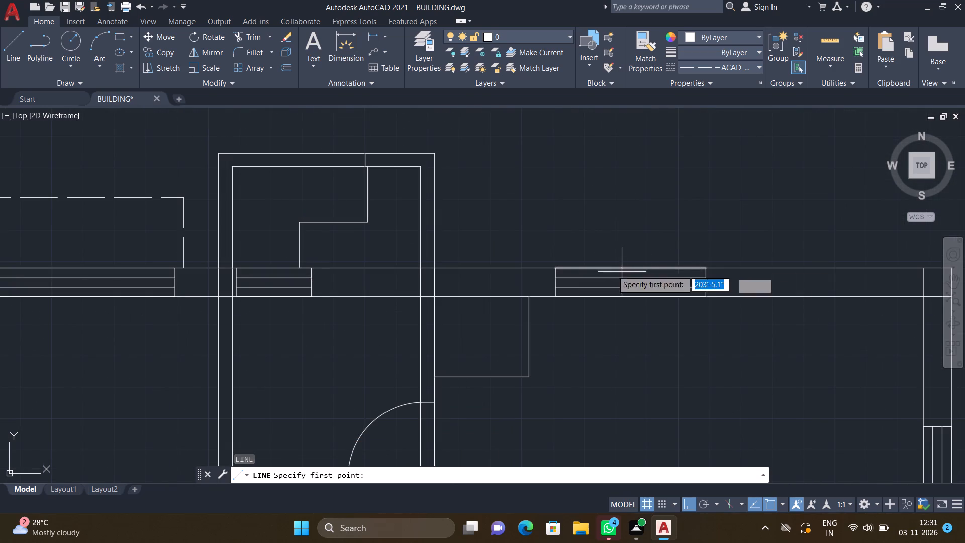
scroll(541, 271, "up", 2)
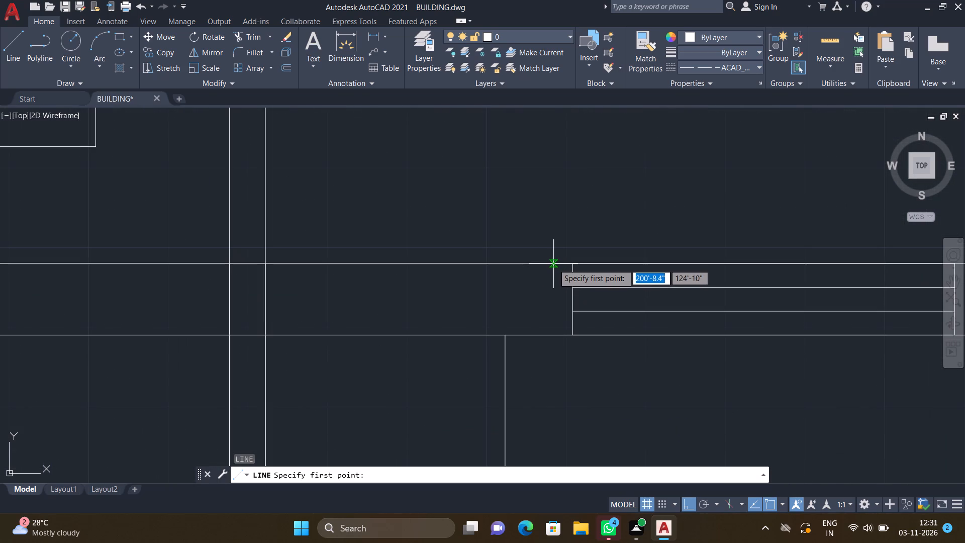
left_click(554, 264)
scroll(554, 206, "down", 3)
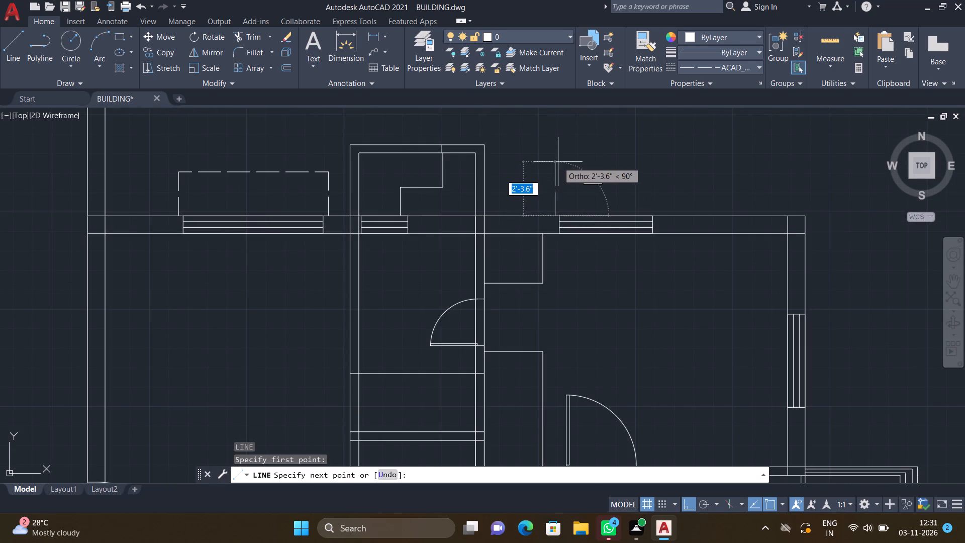
scroll(556, 161, "up", 2)
left_click_drag(549, 171, 554, 174)
scroll(658, 176, "down", 1)
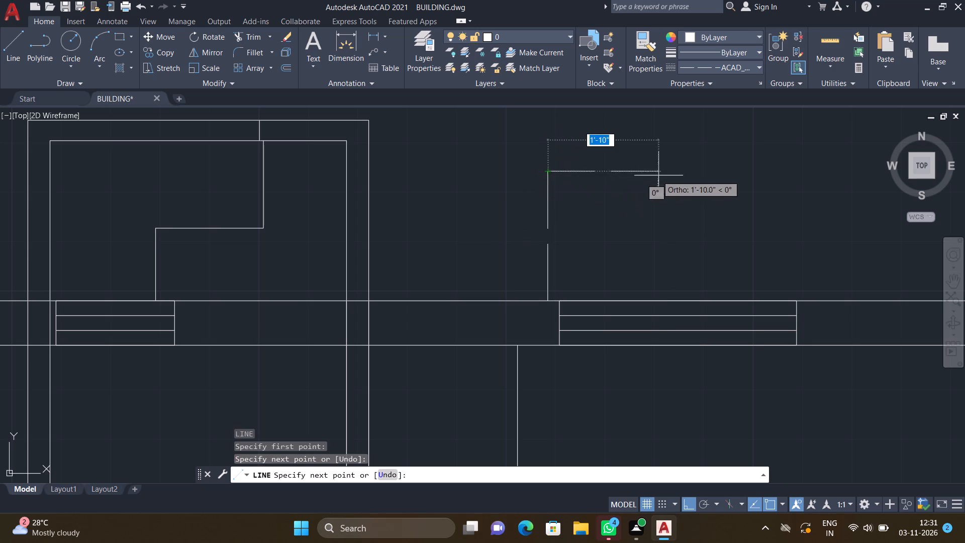
scroll(660, 177, "down", 1)
scroll(724, 186, "up", 1)
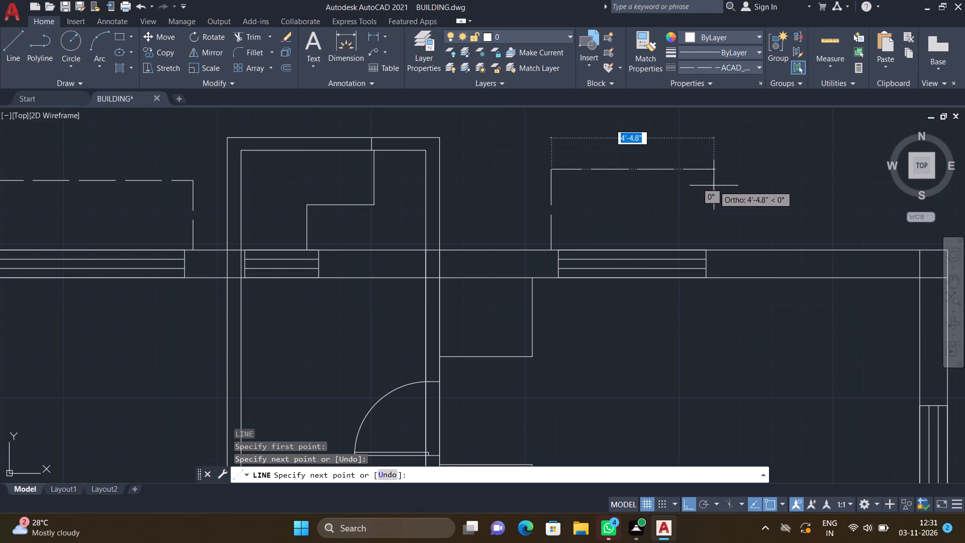
scroll(714, 186, "up", 1)
left_click(712, 179)
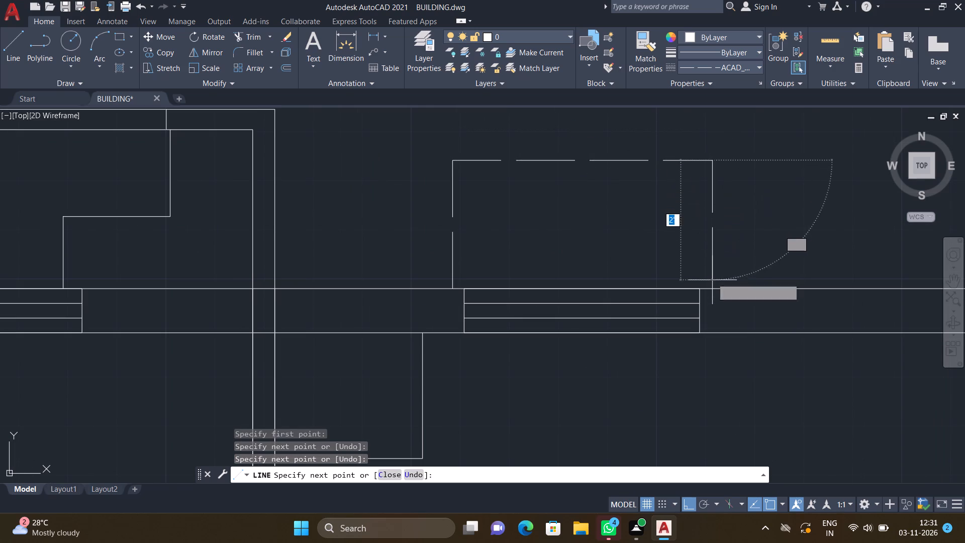
left_click(711, 289)
key("Return")
Draw a three-sided dashed outline outside the northeast room's east window, projecting about 2' and running about 4'-5" along the wall.
scroll(638, 306, "down", 5)
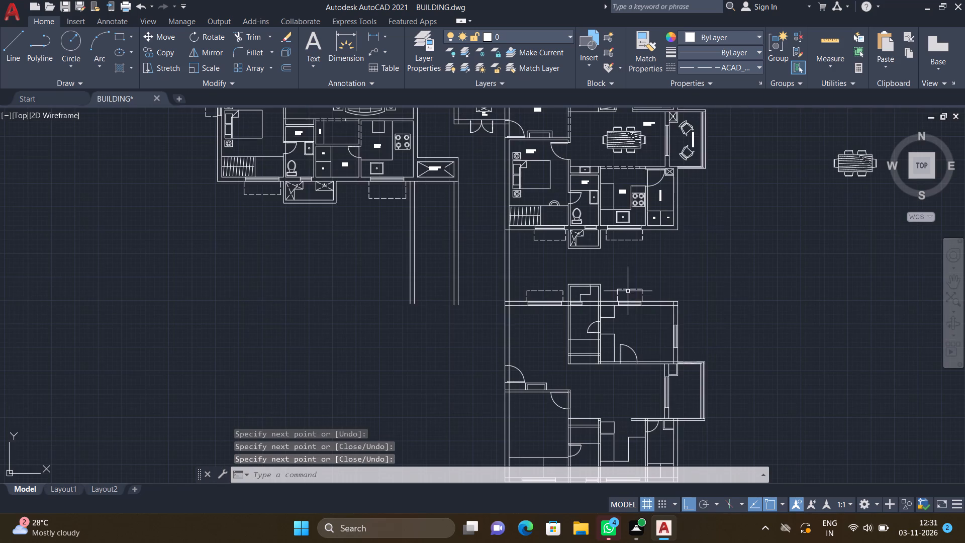
scroll(583, 254, "down", 2)
scroll(628, 294, "up", 4)
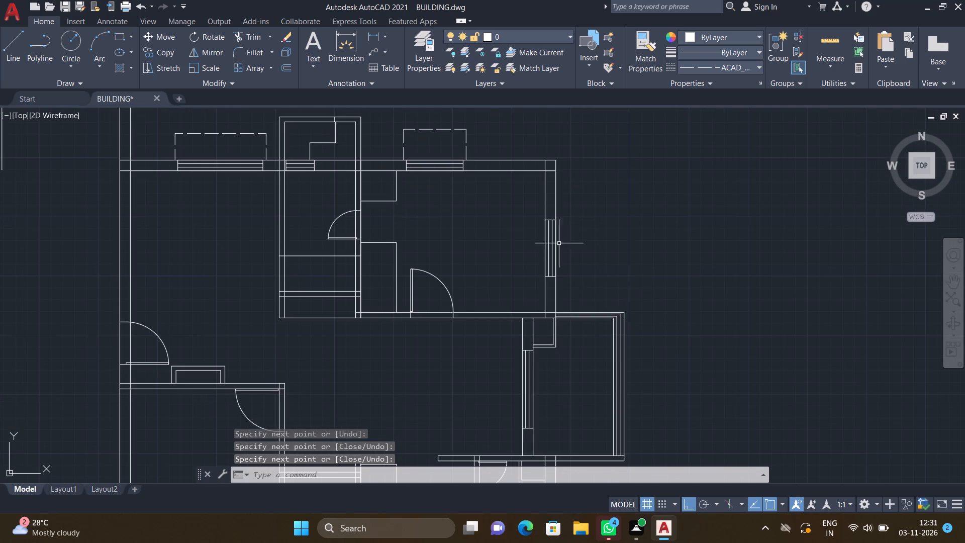
key("l")
key("Return")
scroll(558, 222, "up", 3)
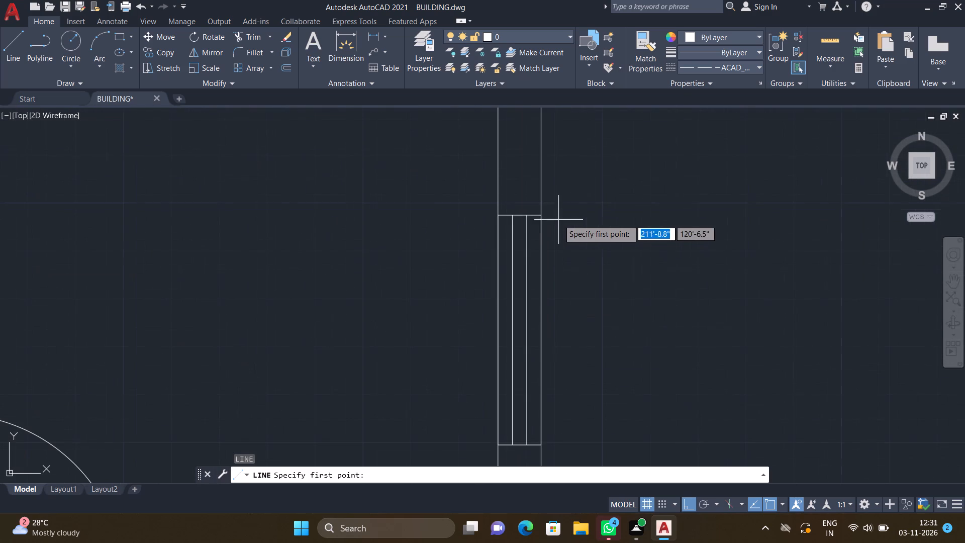
left_click_drag(540, 203, 541, 205)
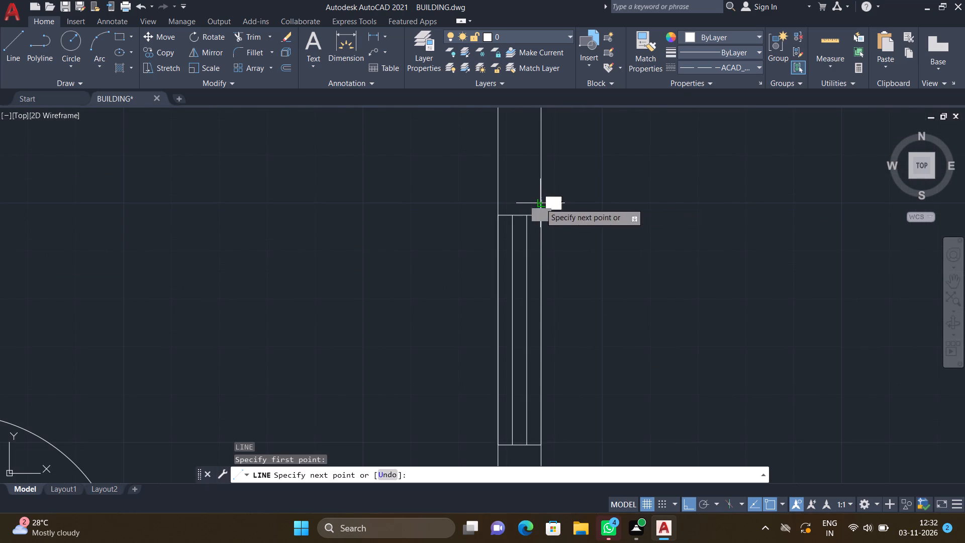
left_click_drag(541, 205, 545, 206)
left_click(656, 215)
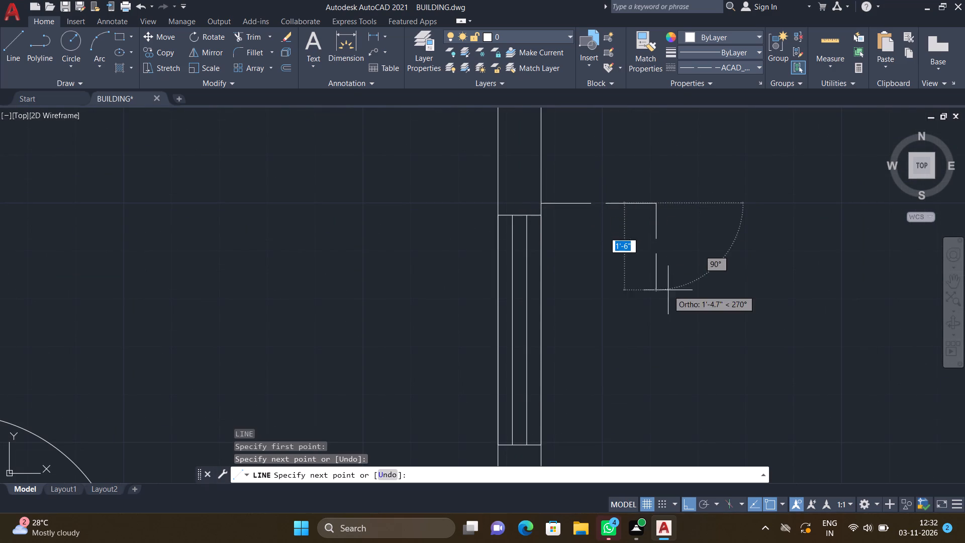
scroll(668, 292, "down", 2)
scroll(673, 349, "up", 4)
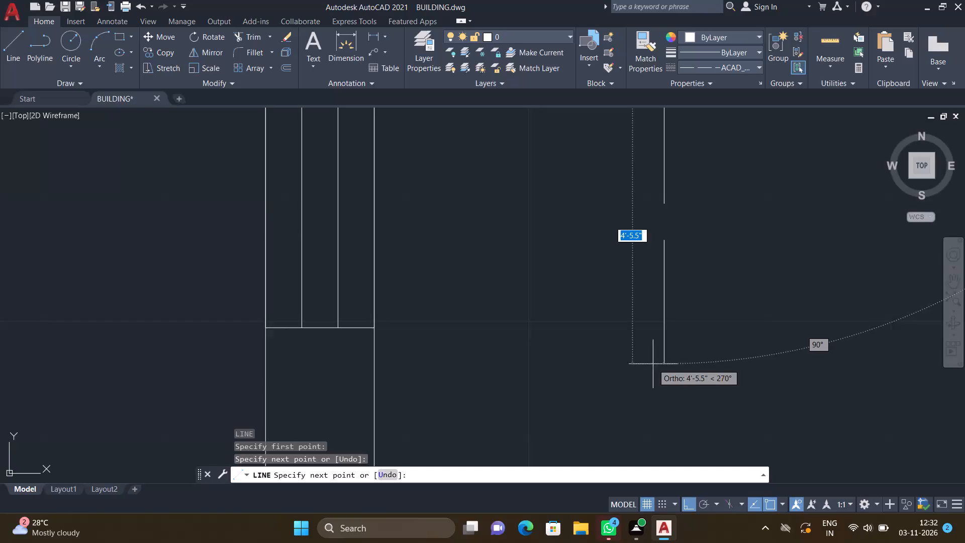
left_click(662, 362)
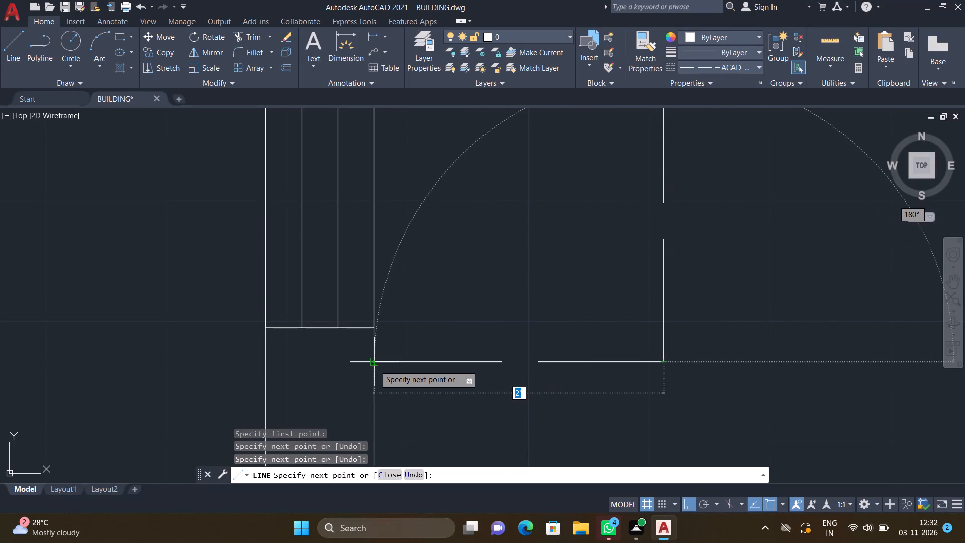
left_click(373, 361)
key("Return")
Draw a three-sided dashed outline below the southwest room's south window, about 1'-10" deep and 6'-4" wide.
scroll(366, 355, "down", 8)
scroll(375, 287, "down", 4)
scroll(349, 354, "up", 3)
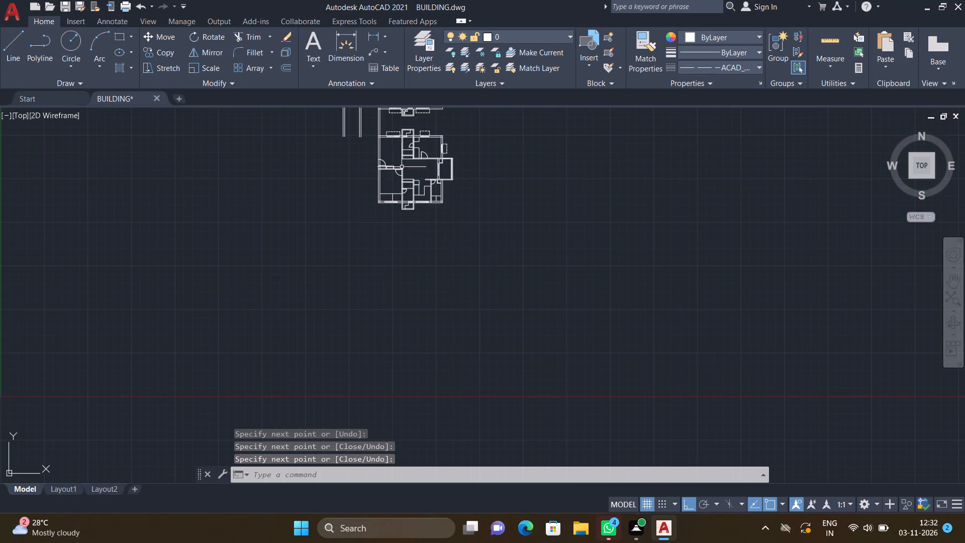
scroll(399, 176, "up", 3)
scroll(339, 271, "up", 3)
key("l")
key("Return")
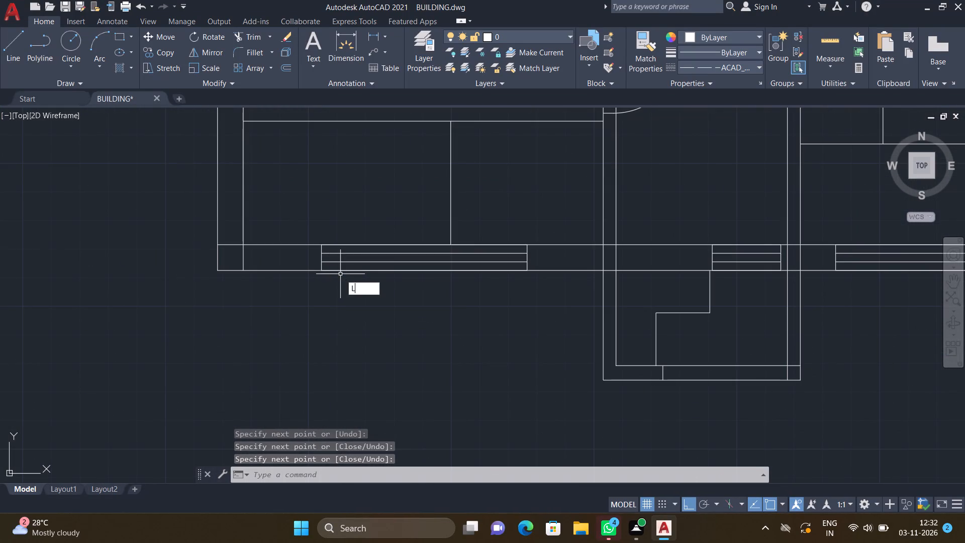
scroll(303, 274, "up", 3)
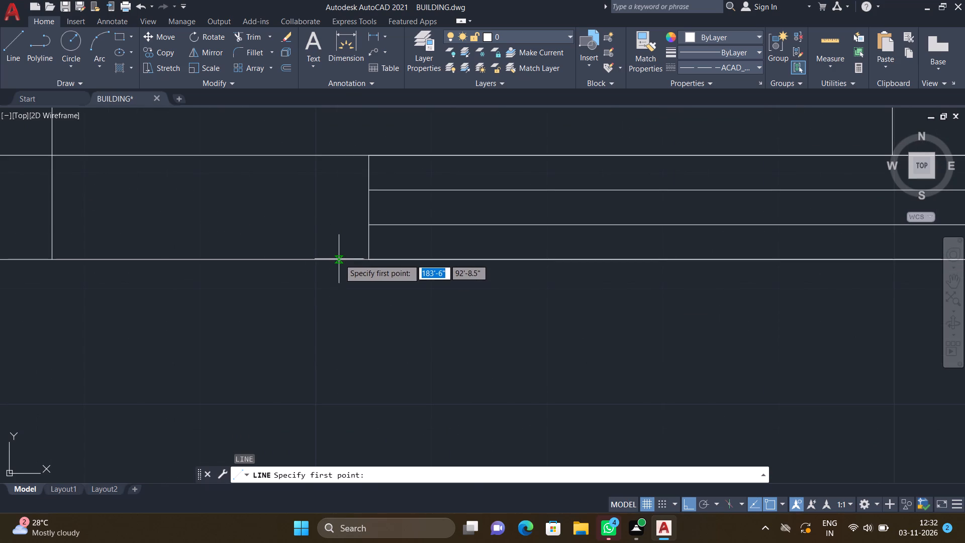
left_click_drag(351, 259, 352, 264)
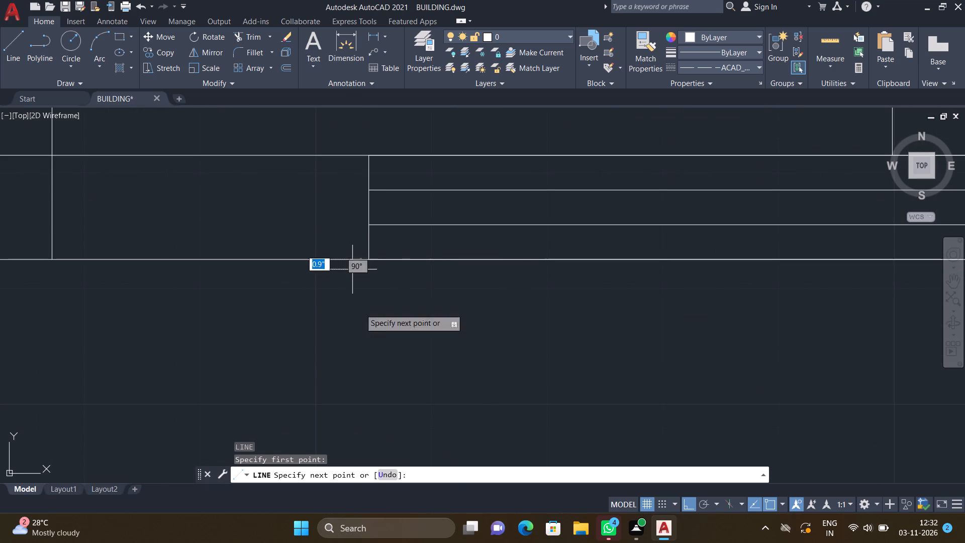
scroll(370, 351, "down", 4)
scroll(363, 397, "up", 3)
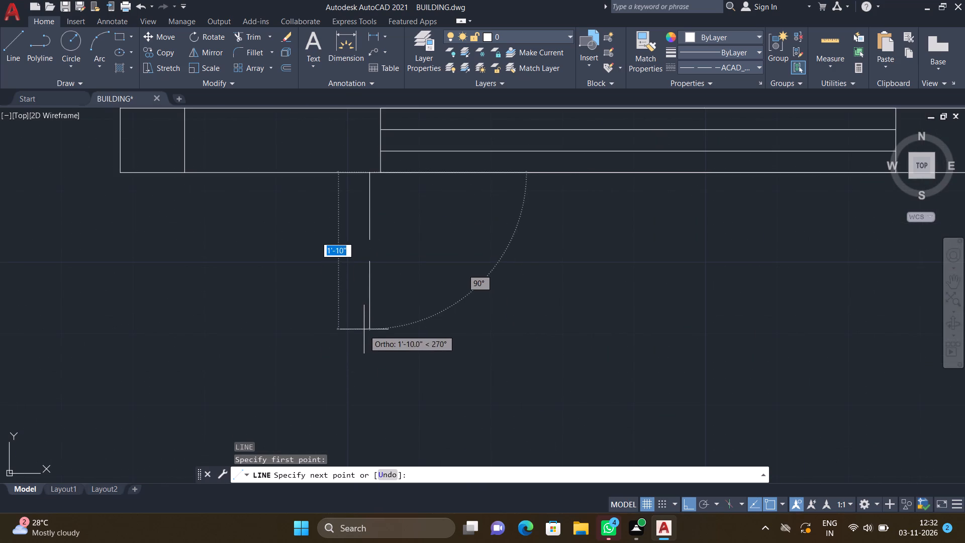
left_click(364, 329)
scroll(599, 313, "down", 2)
scroll(709, 312, "up", 2)
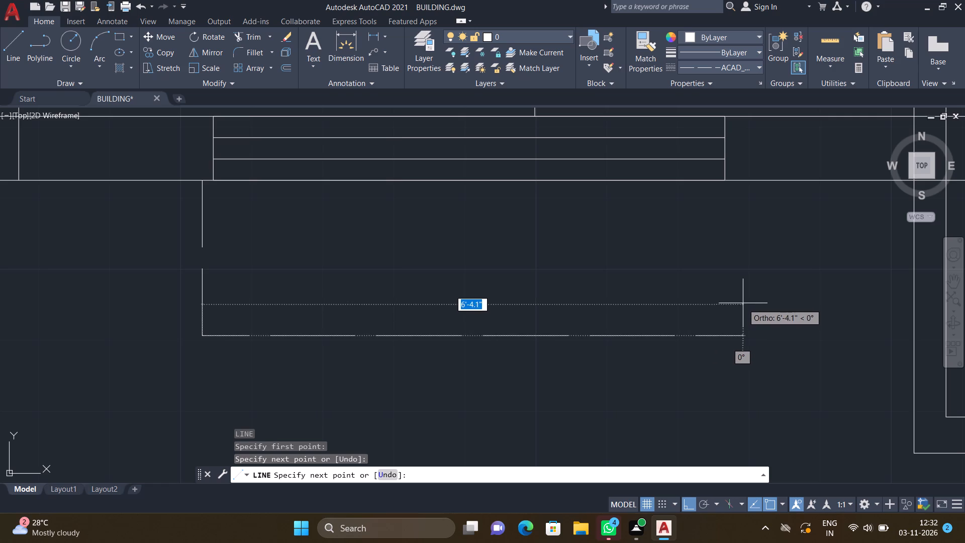
left_click(743, 303)
scroll(741, 194, "up", 2)
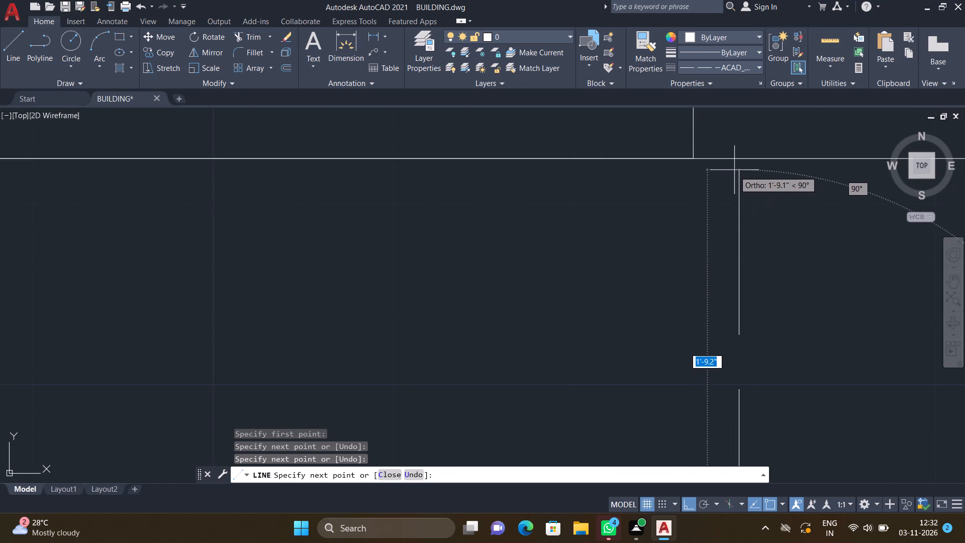
left_click(737, 158)
key("Return")
scroll(704, 189, "down", 5)
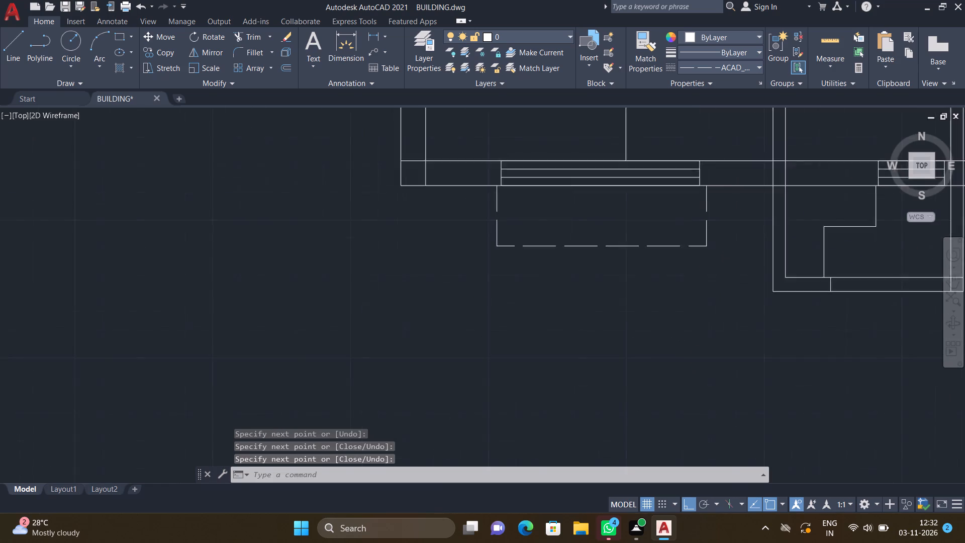
middle_click_drag(747, 233, 597, 277)
scroll(597, 277, "down", 1)
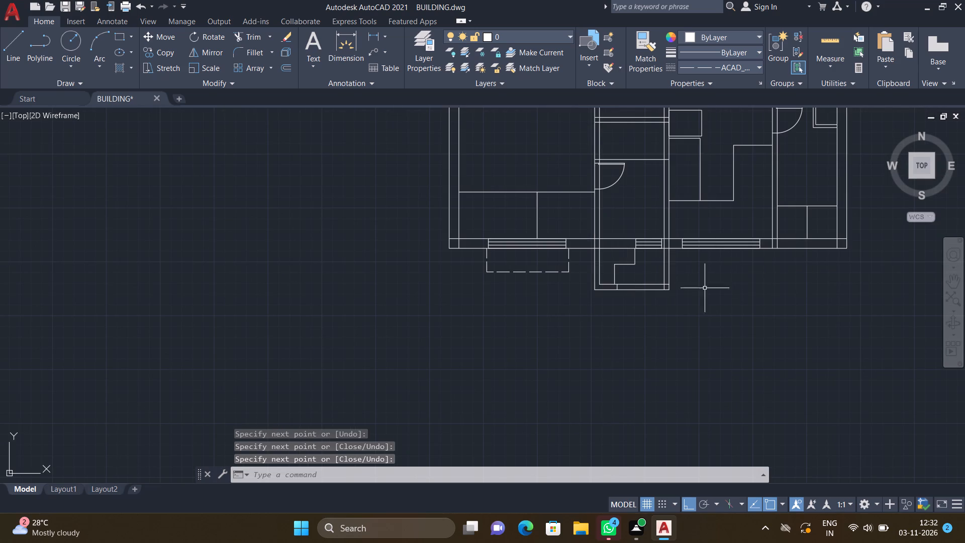
Draw a three-sided dashed outline below the south window east of the central shaft, about 2'-5" deep and 6'-4" wide.
scroll(763, 256, "up", 3)
key("l")
key("Return")
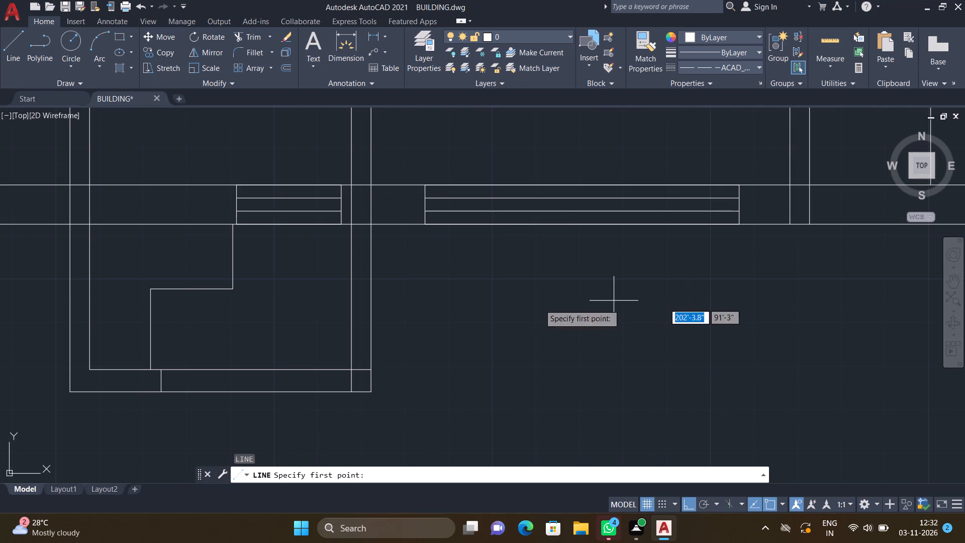
scroll(408, 232, "up", 3)
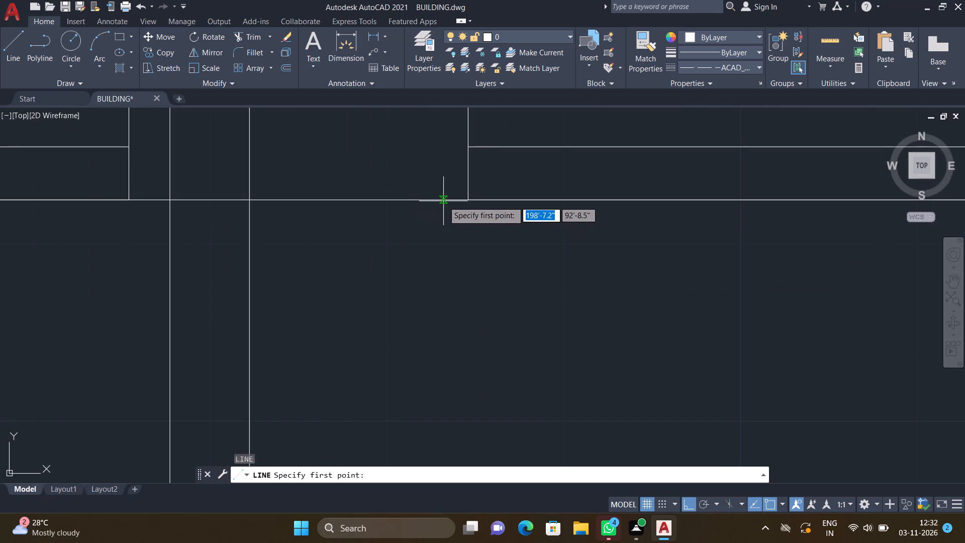
left_click(443, 201)
scroll(463, 335, "down", 3)
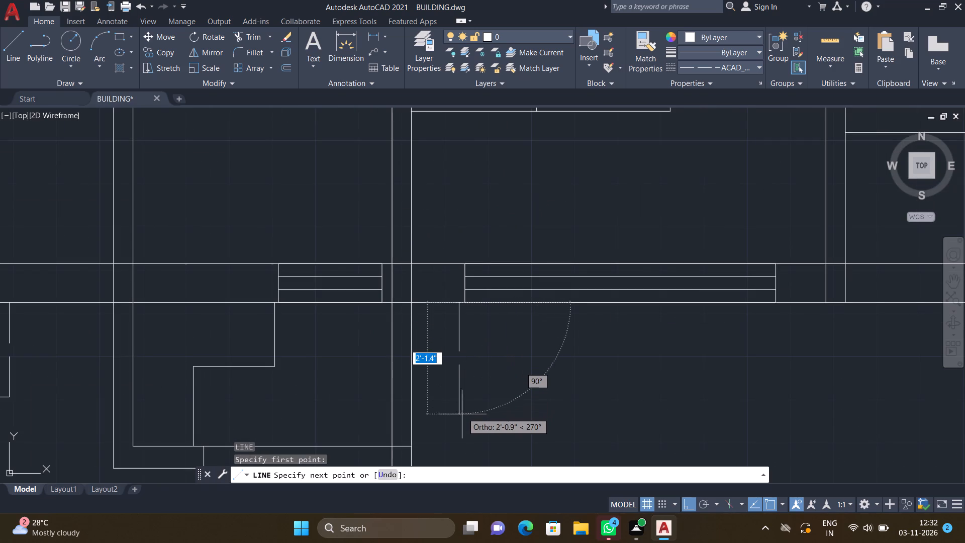
left_click(459, 427)
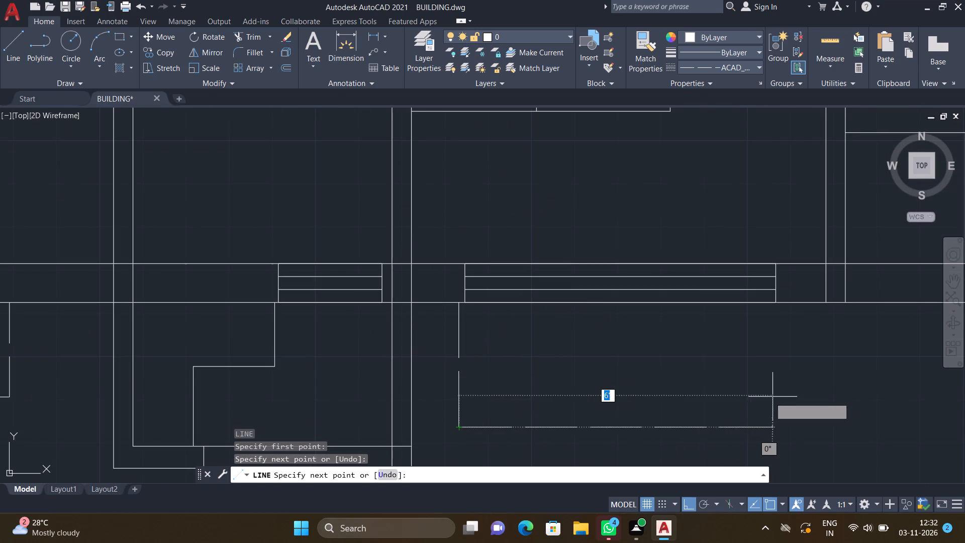
scroll(780, 393, "up", 1)
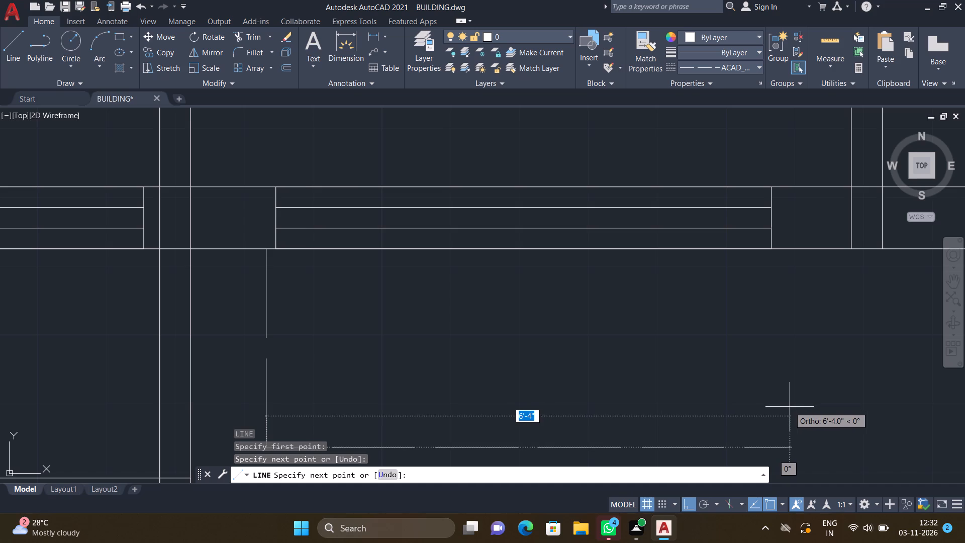
left_click(788, 438)
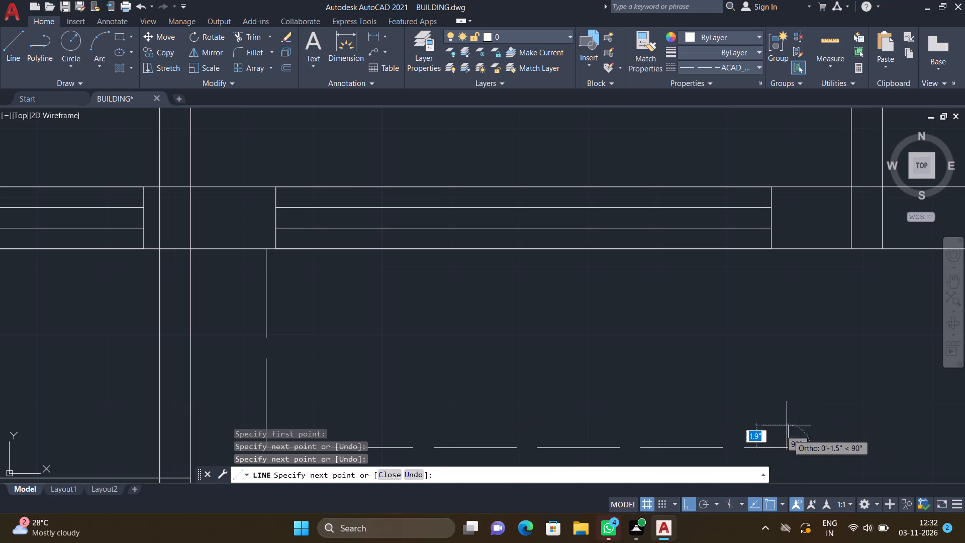
scroll(783, 261, "up", 3)
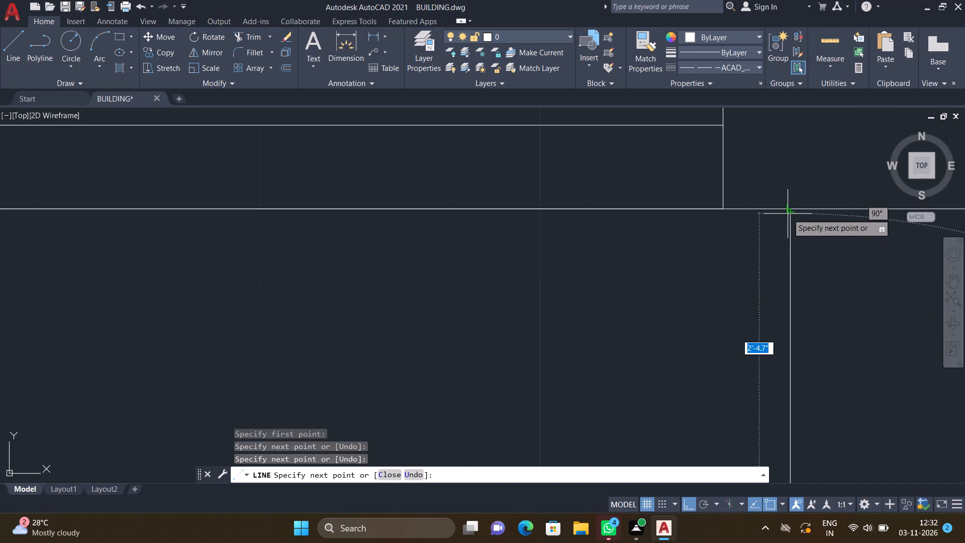
left_click(788, 210)
key("Return")
Draw a dashed line about 4'-7" long across the opening between the northwest room and central hall, along the wall's east face.
scroll(650, 291, "down", 6)
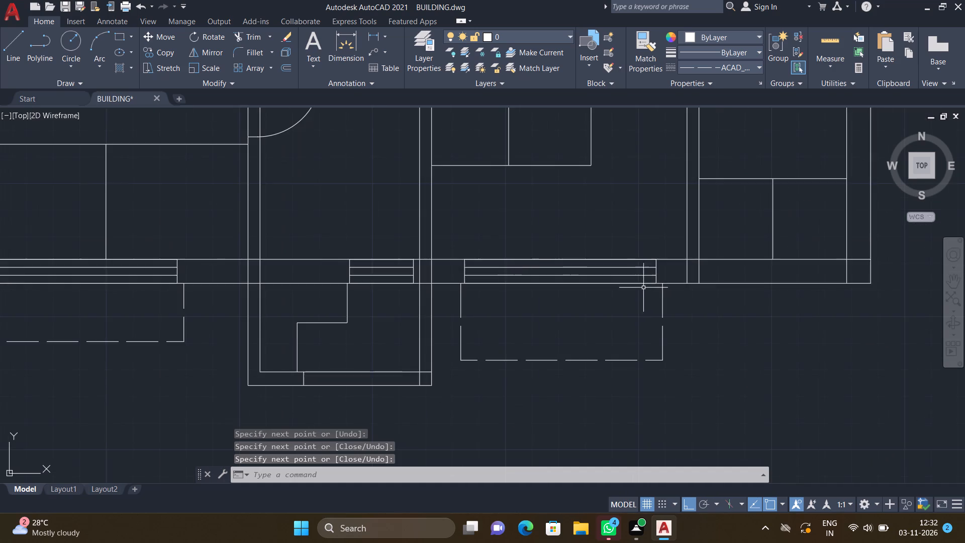
scroll(640, 284, "down", 3)
middle_click_drag(504, 229, 526, 310)
scroll(678, 183, "down", 2)
scroll(600, 135, "up", 3)
middle_click_drag(695, 272, 570, 230)
scroll(612, 350, "up", 1)
key("l")
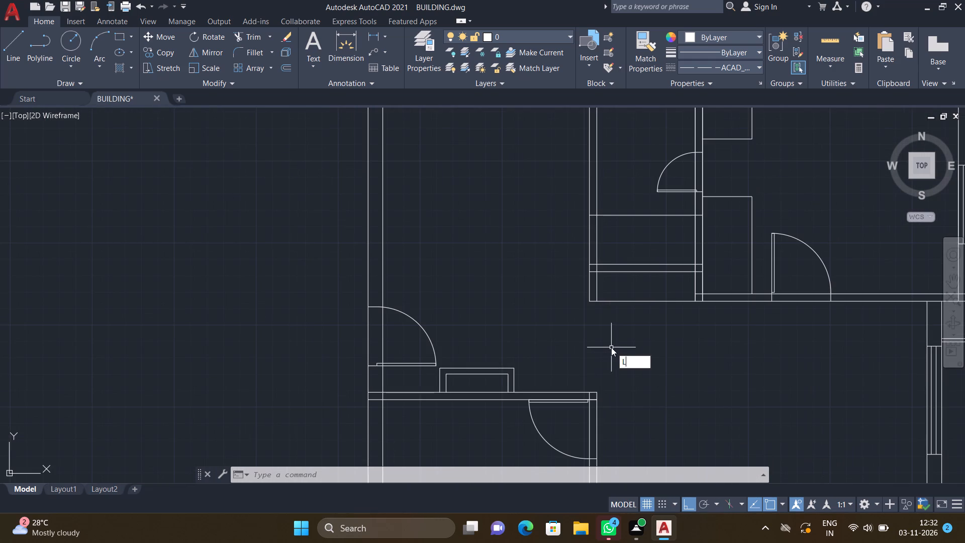
key("Return")
scroll(590, 357, "up", 3)
scroll(596, 384, "down", 2)
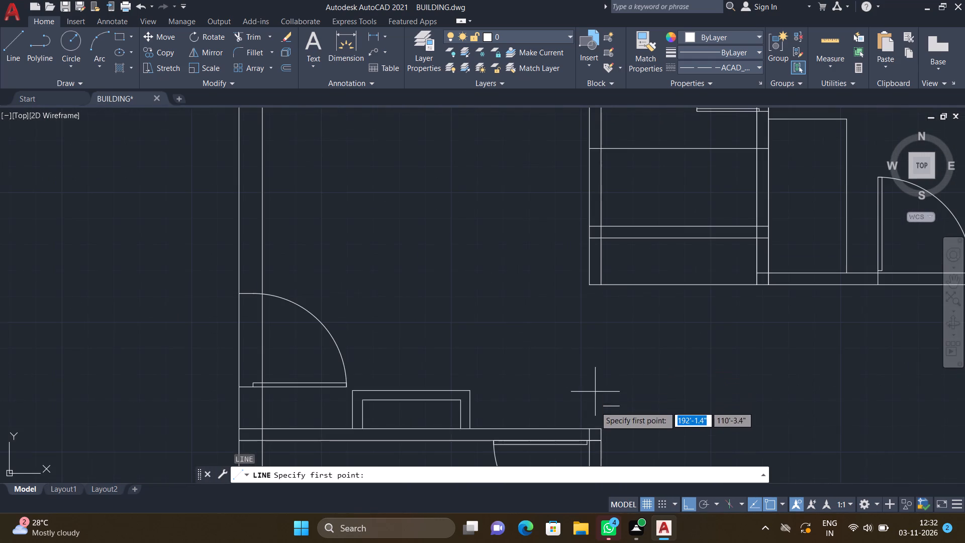
scroll(604, 437, "up", 1)
left_click(596, 423)
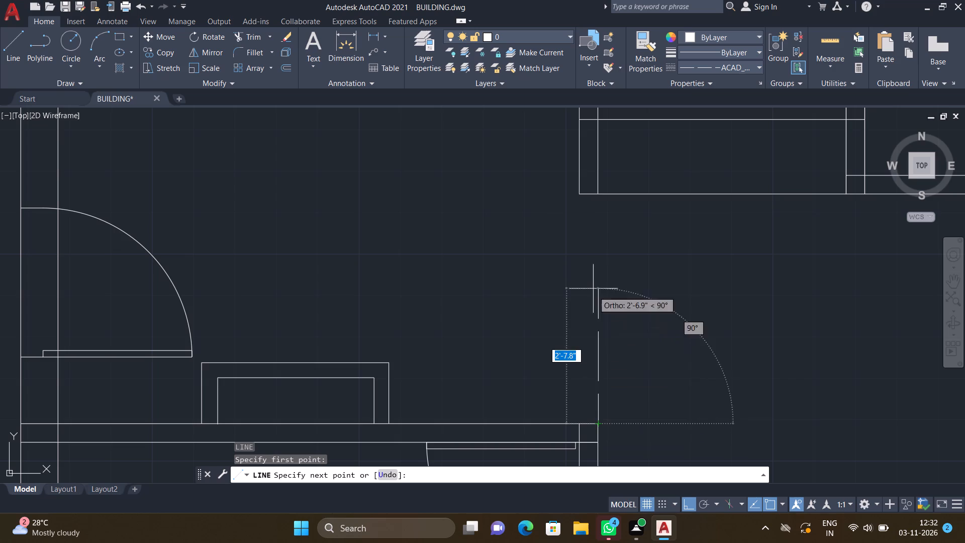
scroll(597, 212, "up", 2)
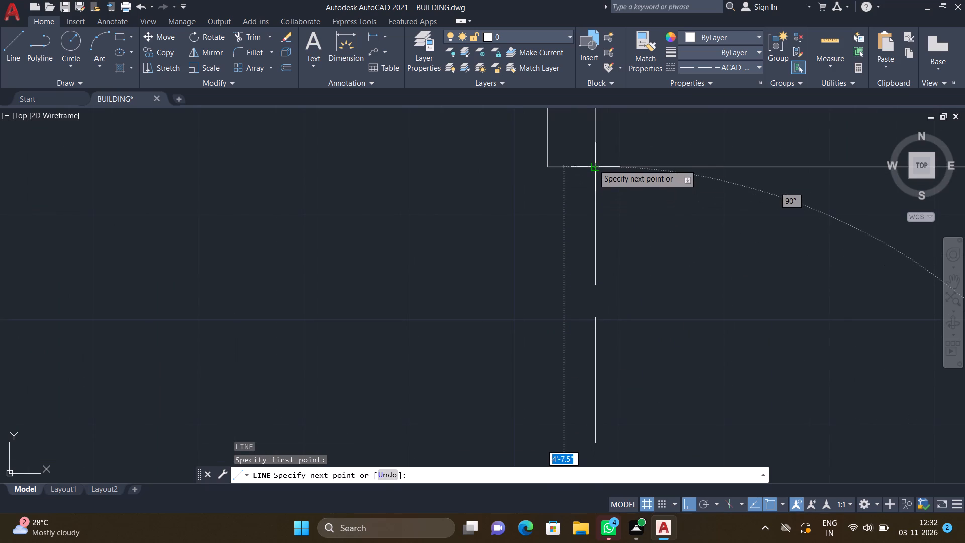
left_click(593, 164)
key("Return")
Draw a second dashed line across the same opening along the wall's west face, ending at the northern wall's corner.
scroll(546, 255, "down", 4)
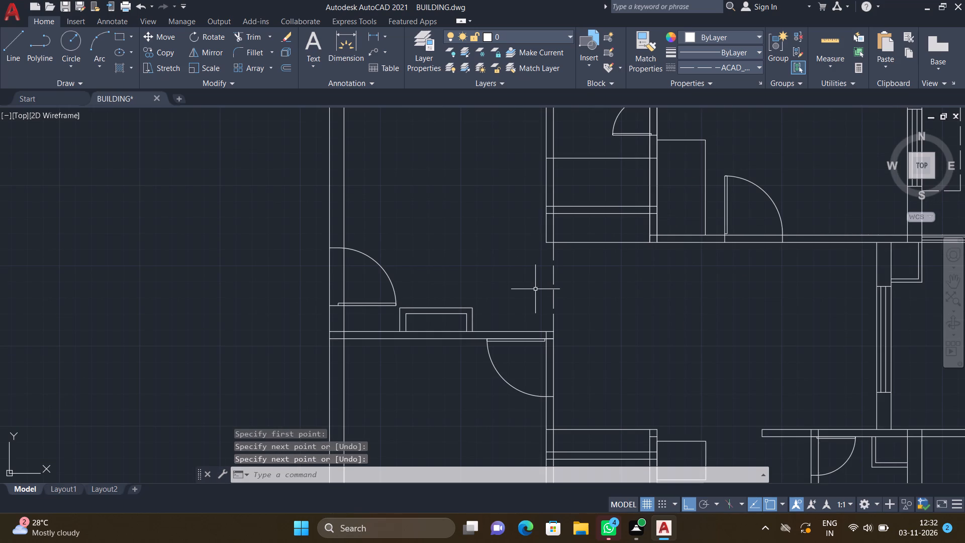
key("l")
key("Return")
scroll(553, 336, "up", 3)
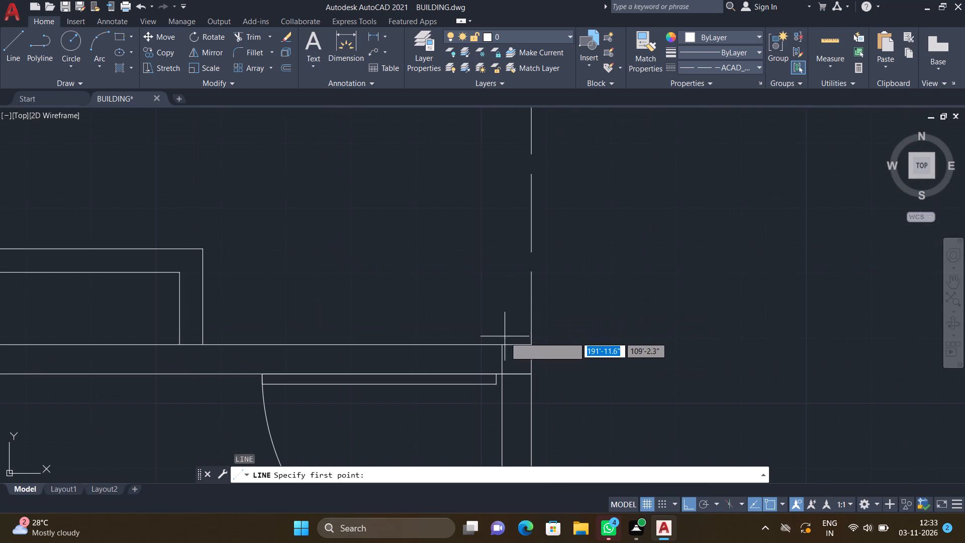
left_click(501, 347)
scroll(512, 243, "down", 2)
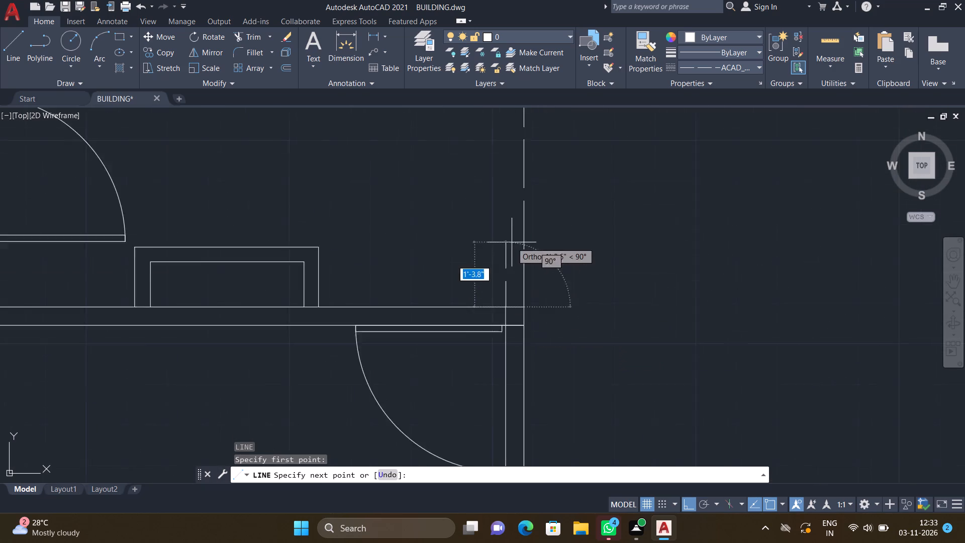
scroll(503, 143, "up", 2)
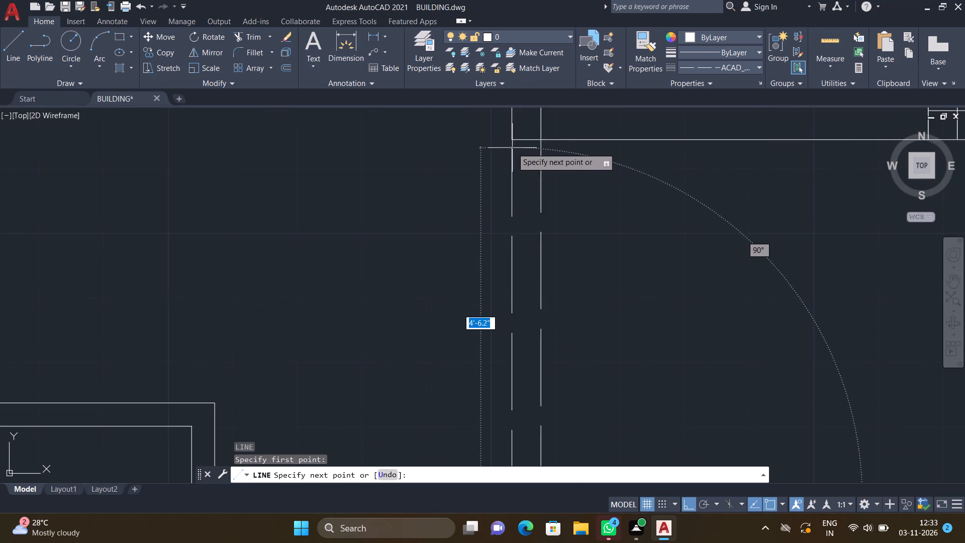
scroll(509, 148, "up", 2)
left_click(511, 128)
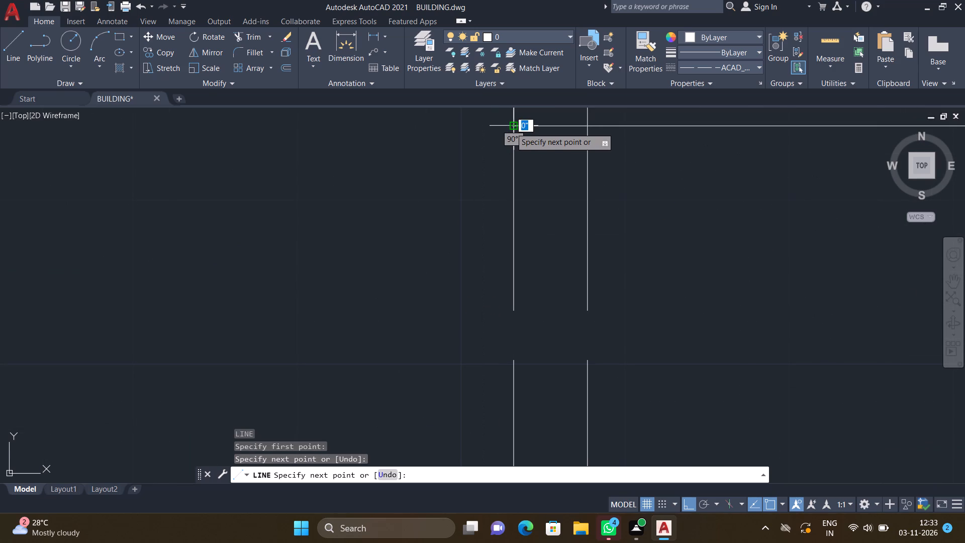
key("Return")
Draw a dashed line about 5'-5" long across the opening in the central hall's south wall, along its north face.
scroll(523, 241, "down", 8)
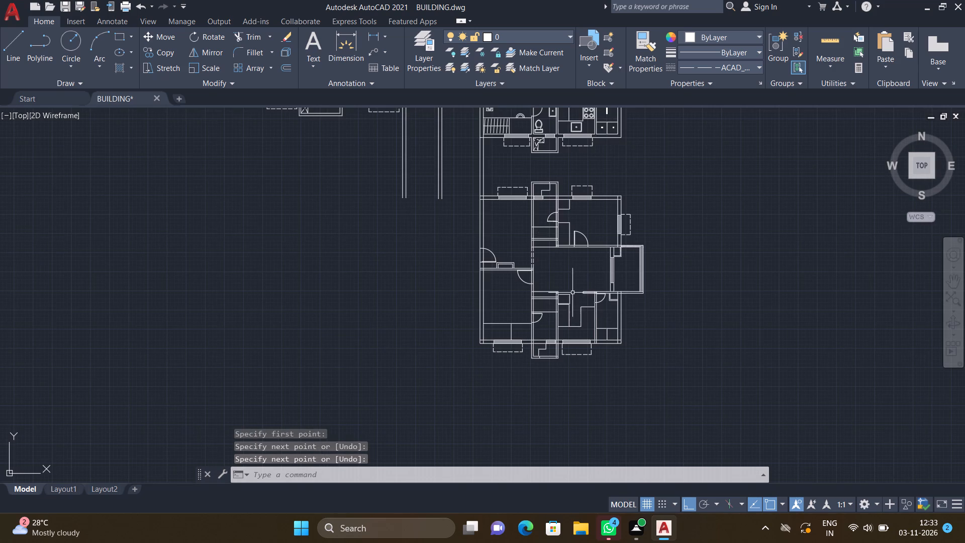
scroll(572, 293, "up", 4)
key("l")
key("Return")
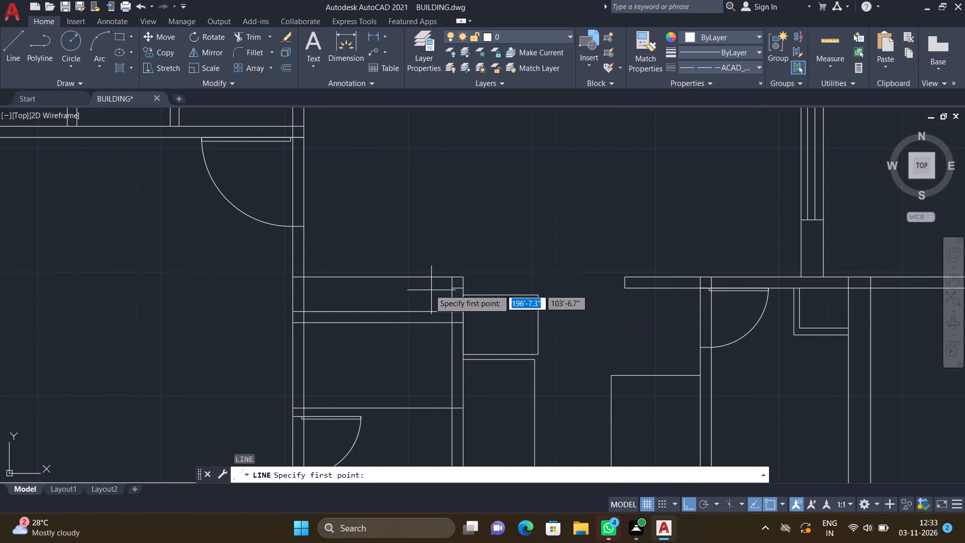
scroll(438, 284, "up", 2)
left_click(486, 266)
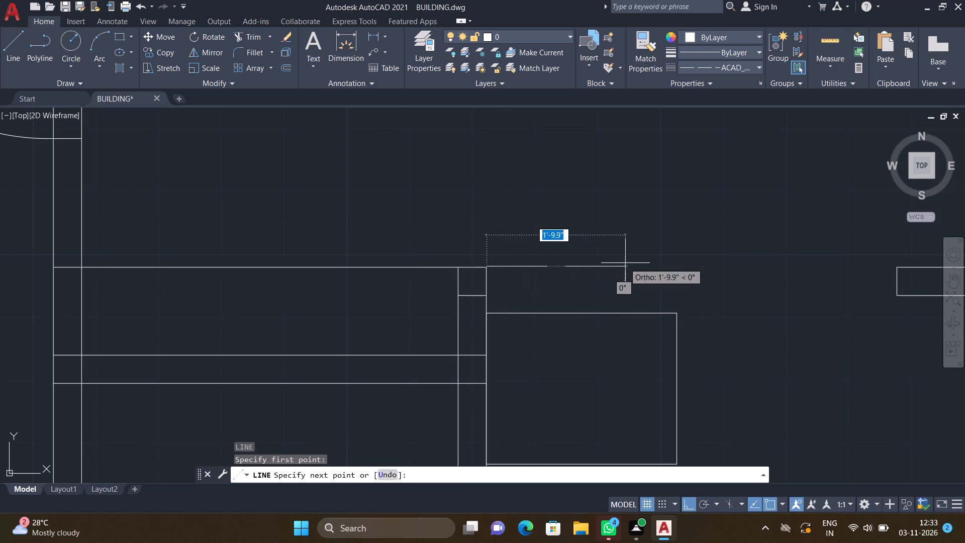
scroll(626, 263, "down", 2)
scroll(691, 268, "up", 2)
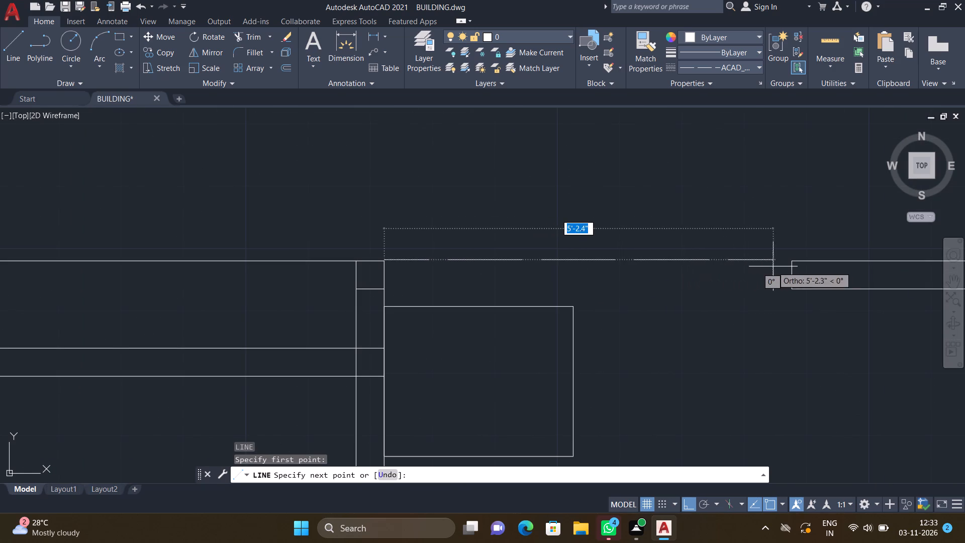
left_click(792, 261)
key("Return")
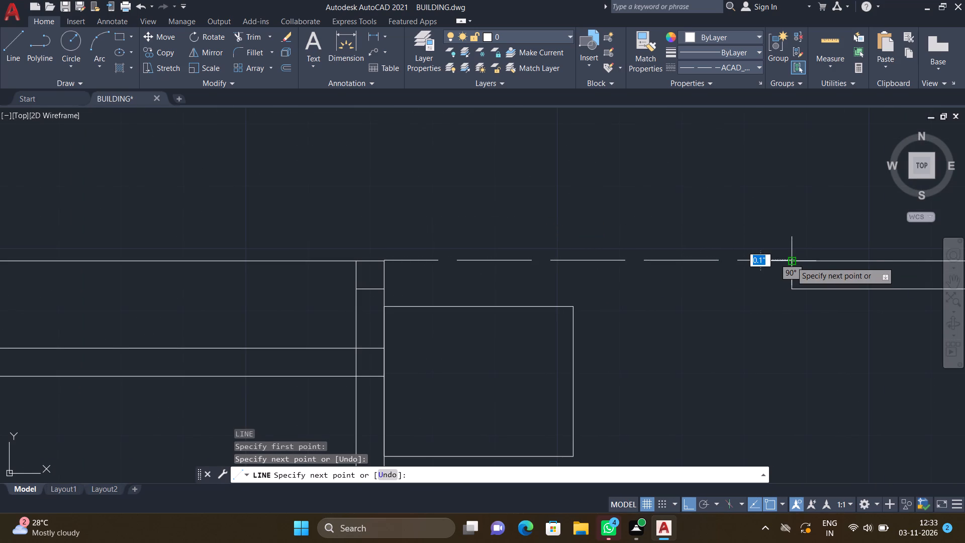
Draw a parallel dashed line across the hall's south wall opening along the wall's south face.
key("l")
key("Return")
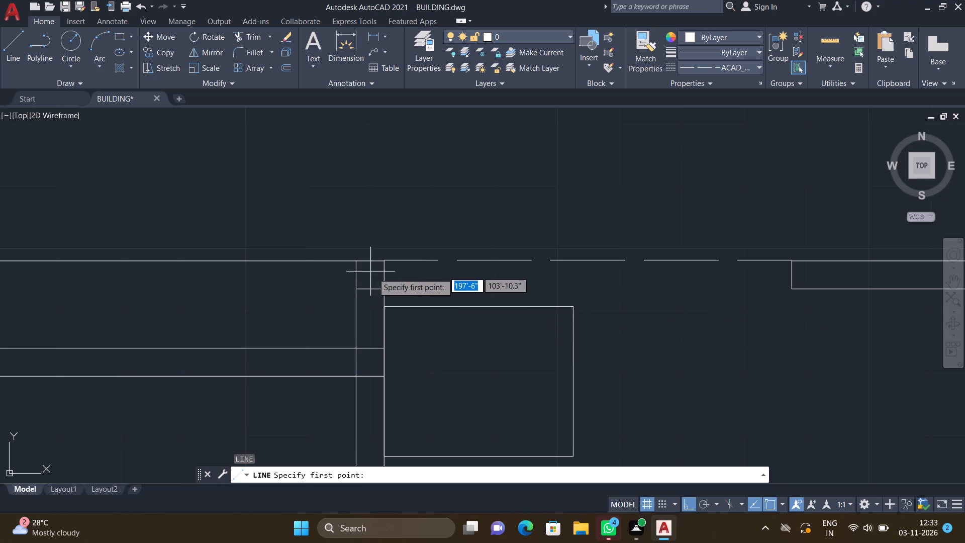
scroll(379, 287, "up", 2)
left_click_drag(387, 290, 391, 290)
scroll(577, 286, "down", 3)
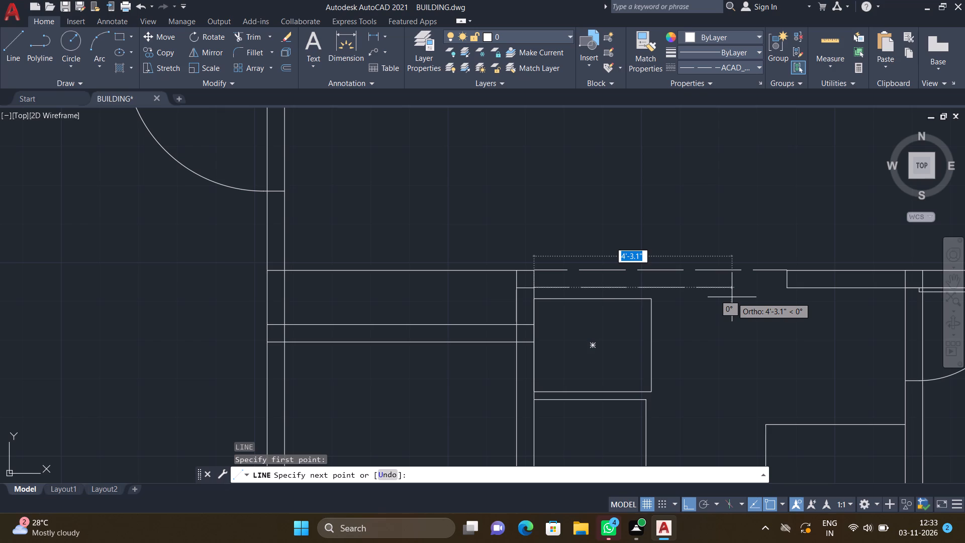
scroll(749, 298, "up", 3)
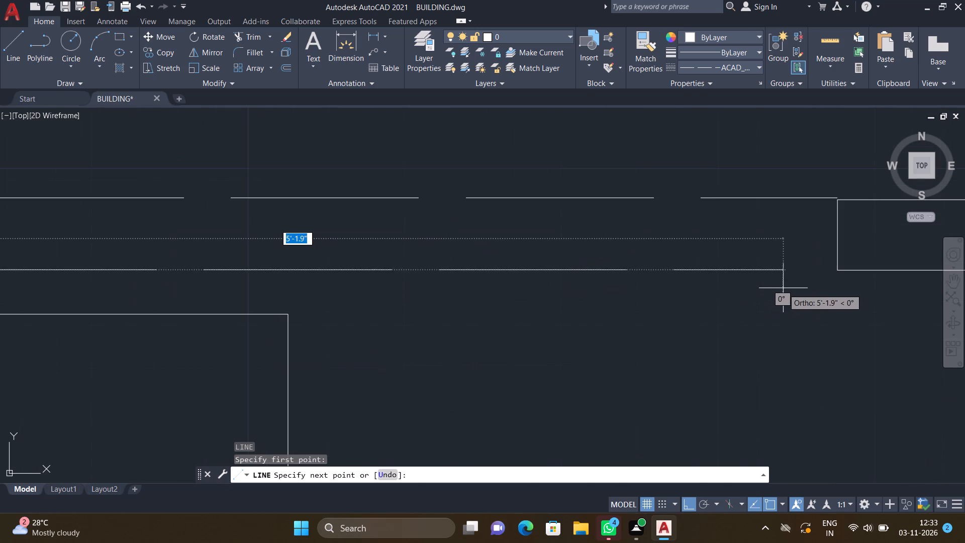
left_click(834, 269)
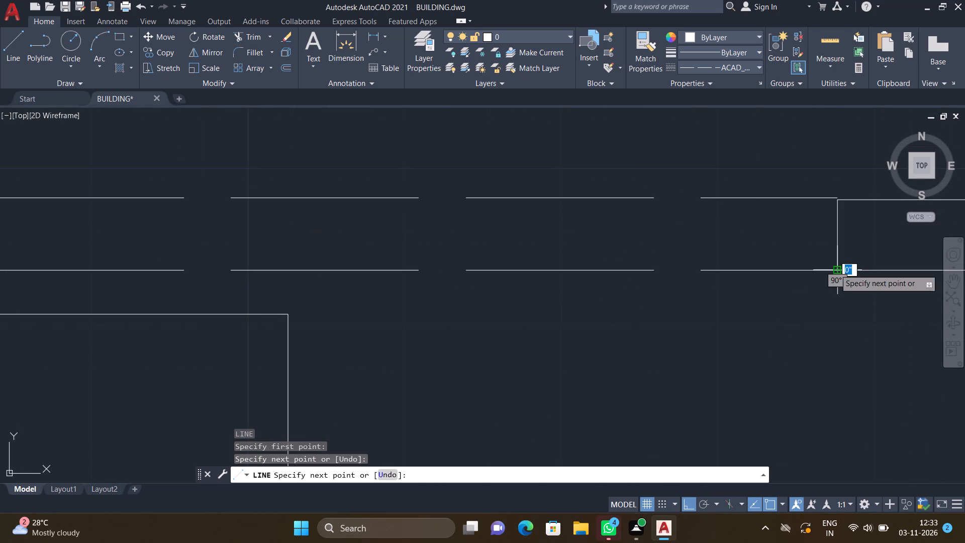
key("Return")
With Ortho off, draw a dashed diagonal from northwest to southeast inner corner of the small box at the east balcony's northwest corner.
scroll(675, 308, "down", 7)
middle_click_drag(682, 369, 679, 368)
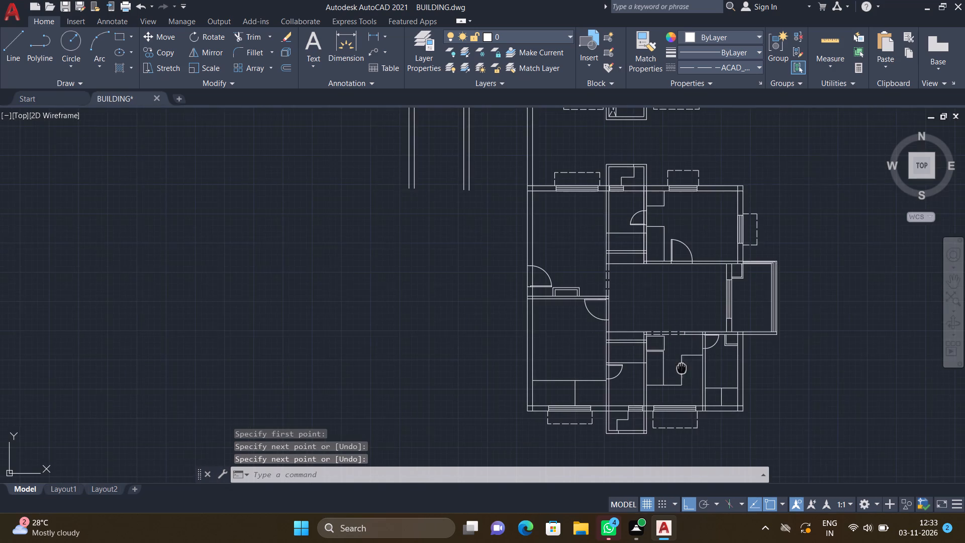
middle_click_drag(679, 368, 583, 338)
scroll(583, 338, "down", 2)
scroll(559, 280, "up", 2)
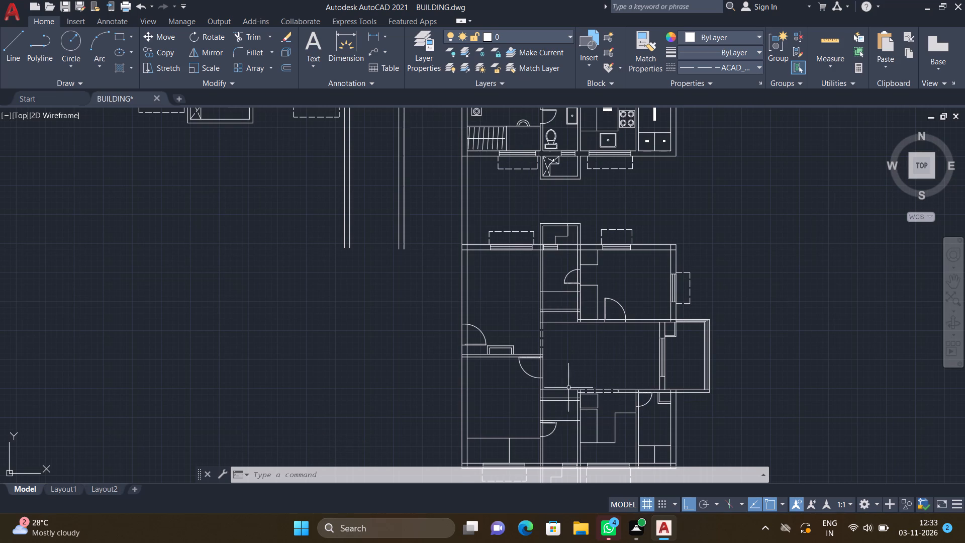
scroll(562, 387, "down", 1)
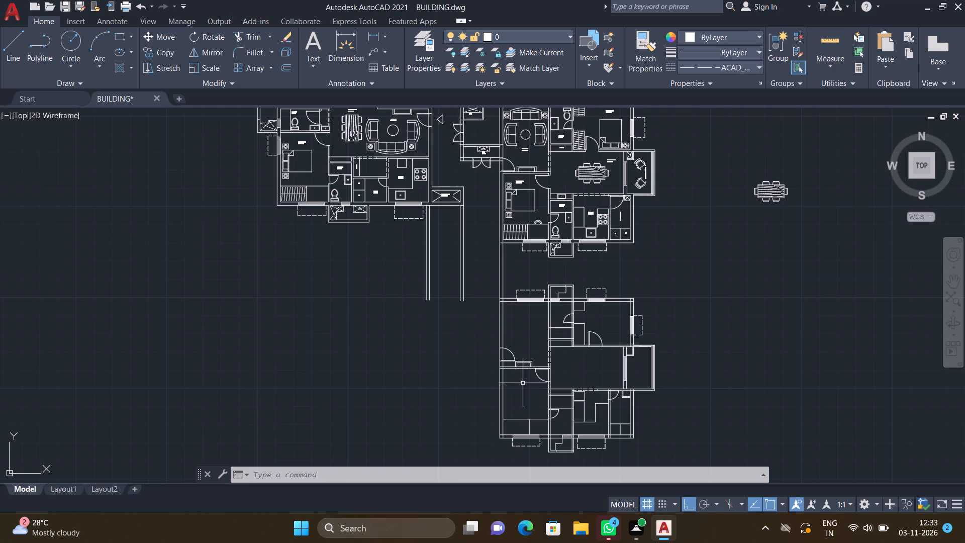
scroll(520, 385, "up", 2)
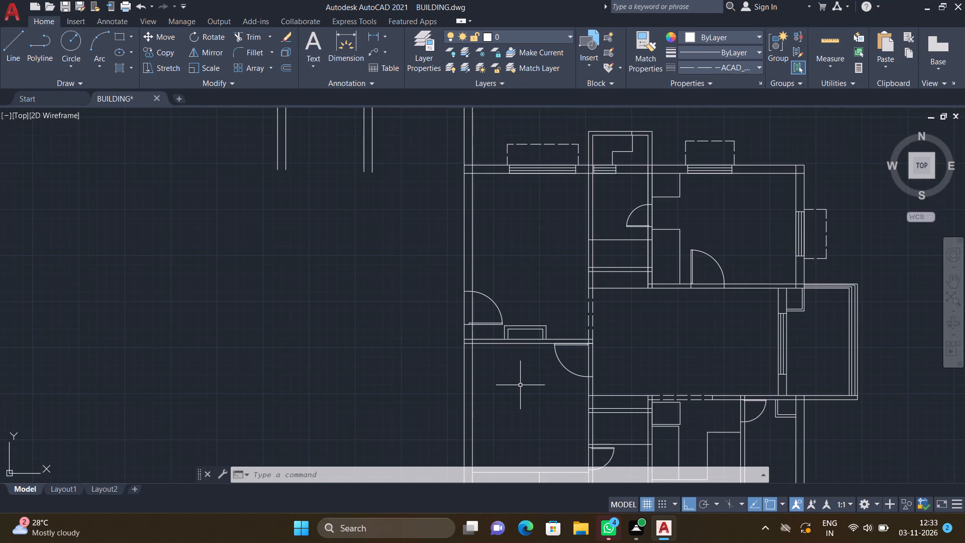
scroll(840, 297, "up", 2)
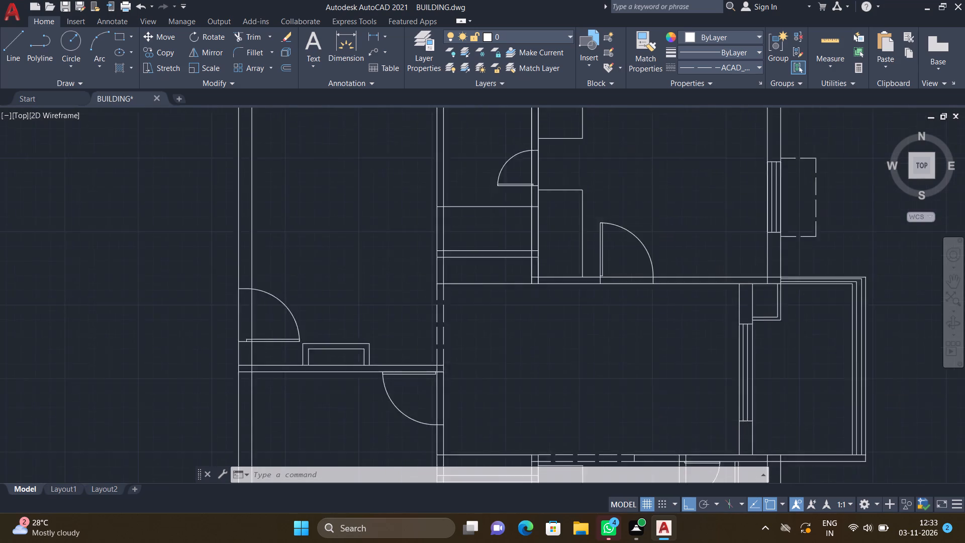
scroll(781, 303, "up", 1)
key("l")
key("Return")
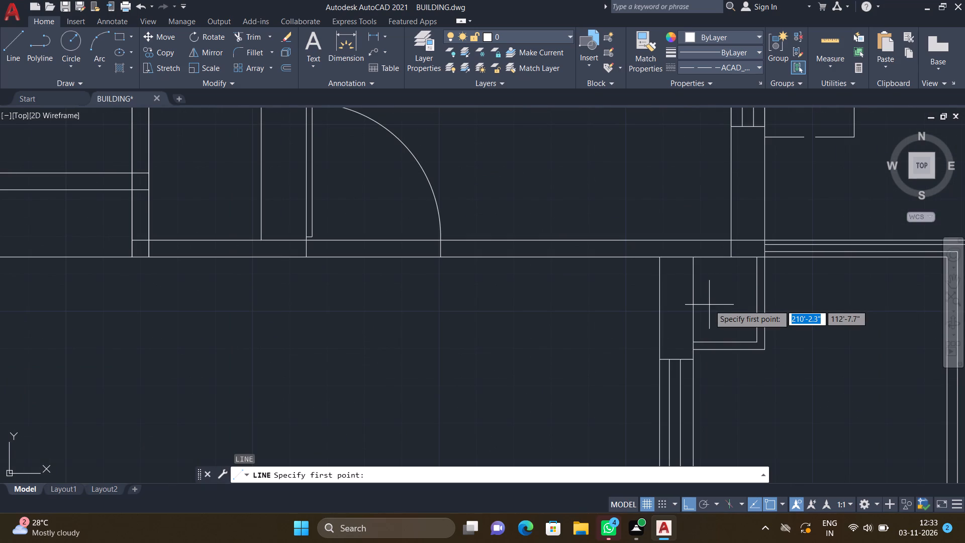
key("F8")
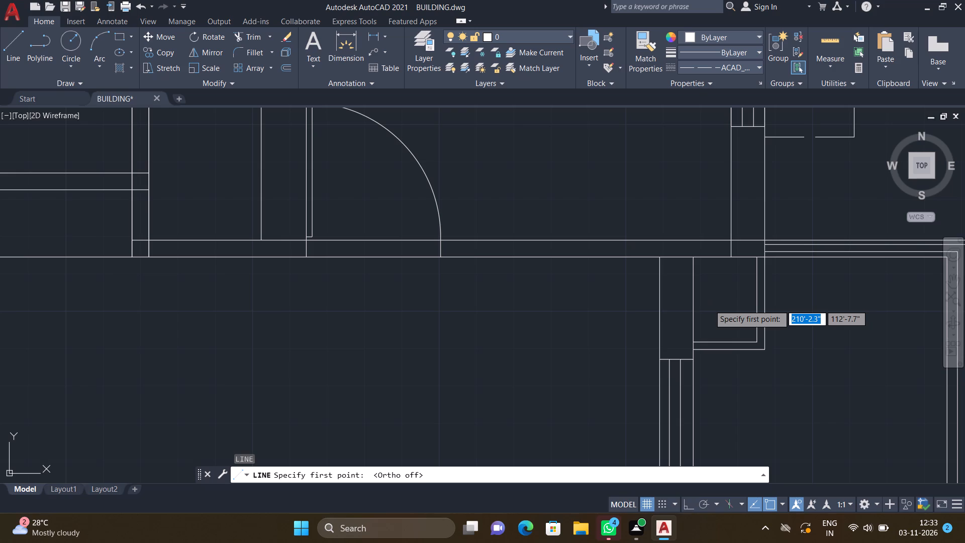
scroll(696, 276, "up", 1)
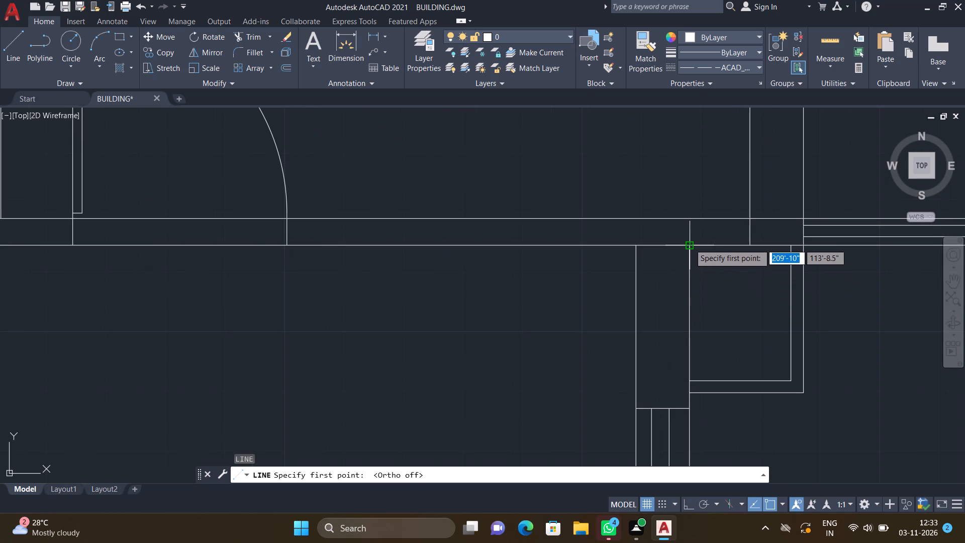
left_click(690, 244)
left_click(792, 383)
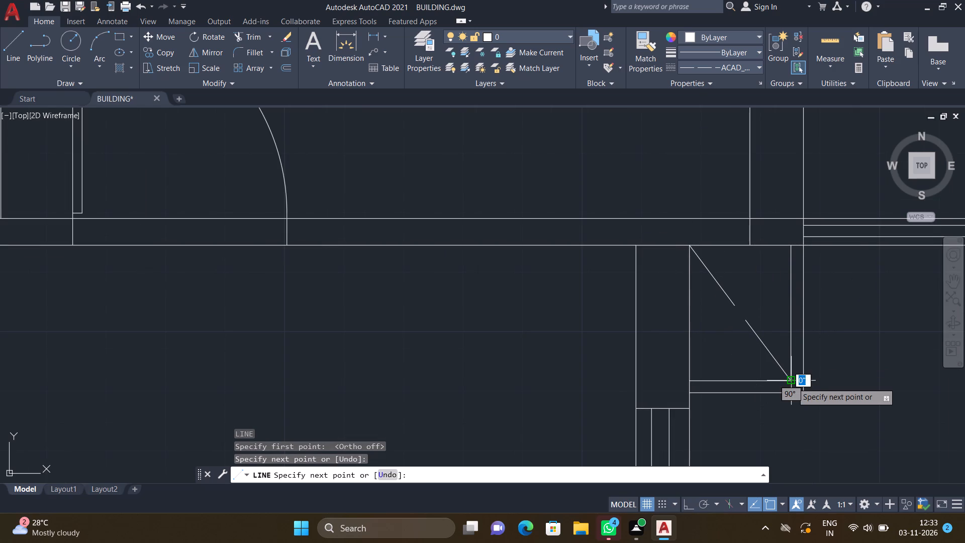
key("Return")
Draw the crossing dashed diagonal in the balcony's corner box, from its southwest to northeast inner corner.
key("space")
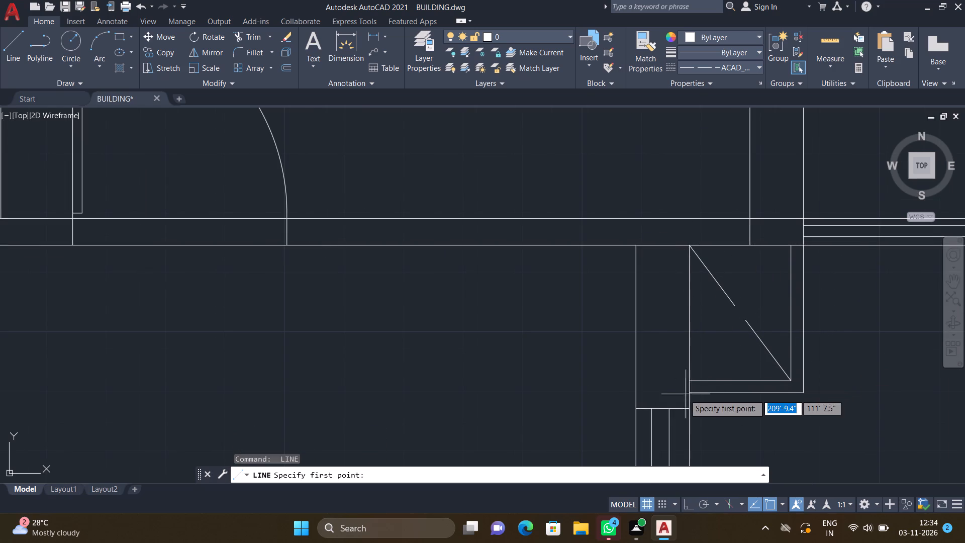
left_click(688, 381)
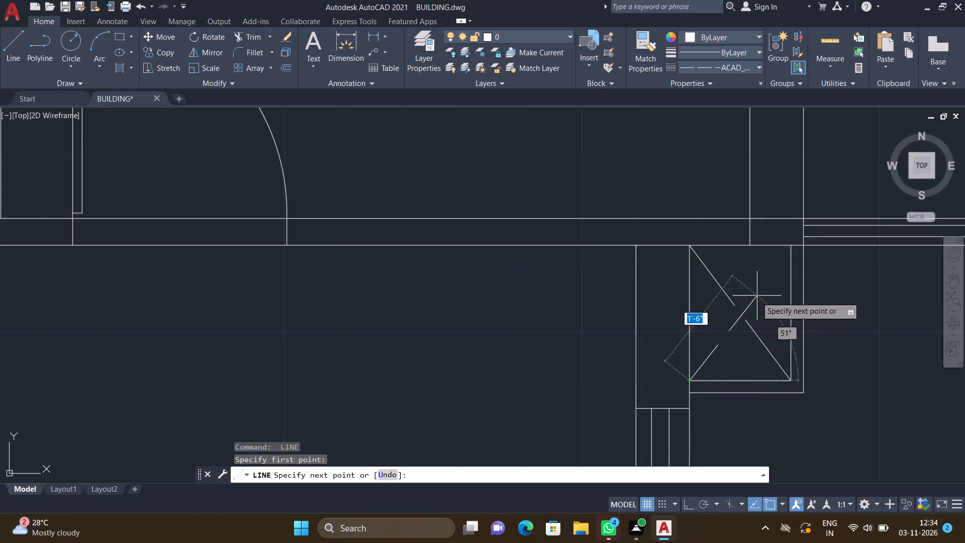
scroll(767, 260, "up", 3)
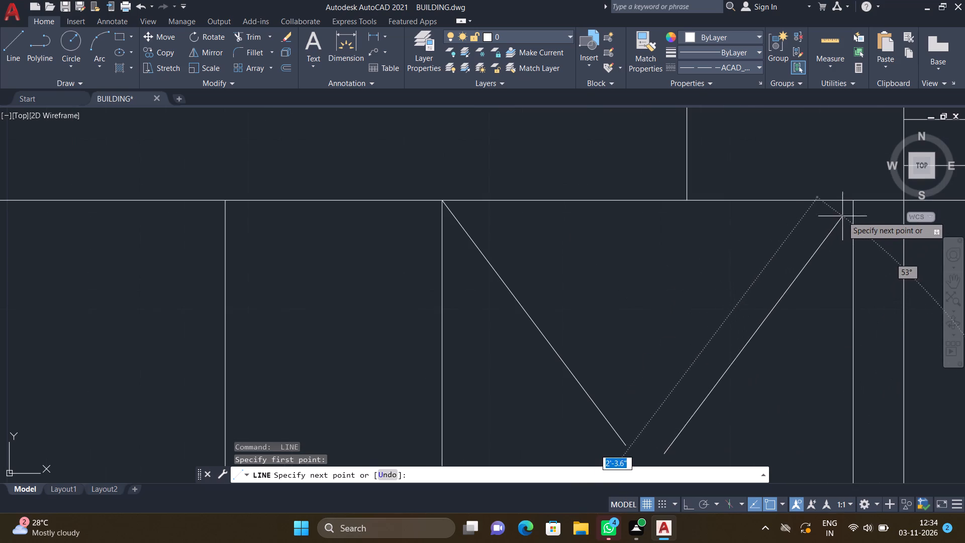
left_click(856, 198)
key("Return")
Draw a dashed diagonal from northwest to southeast inner corner of the small box in the southeast room's northeast corner.
scroll(586, 306, "down", 6)
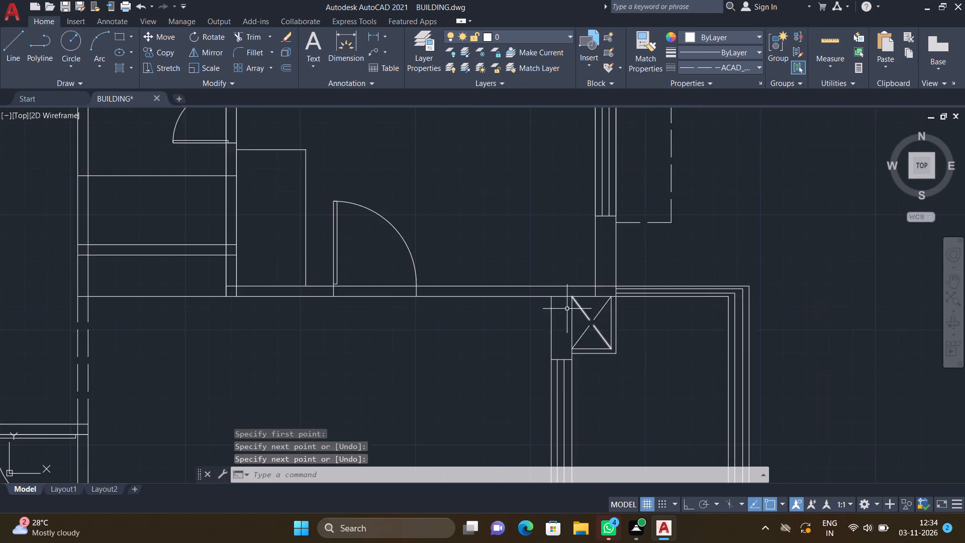
scroll(537, 309, "down", 4)
scroll(474, 255, "up", 2)
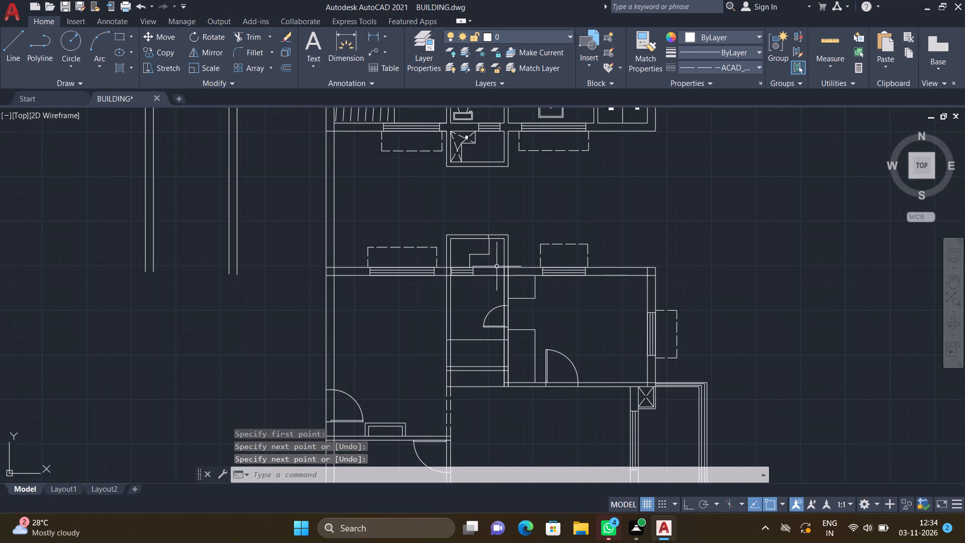
middle_click_drag(586, 386, 574, 341)
scroll(576, 341, "down", 3)
scroll(584, 383, "up", 3)
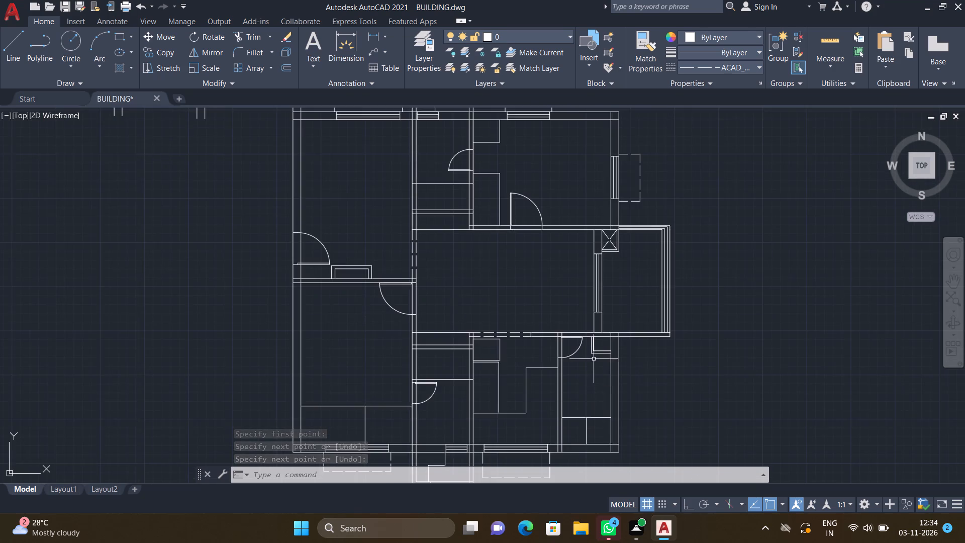
scroll(594, 341, "up", 3)
key("l")
key("Return")
scroll(585, 338, "up", 2)
left_click_drag(573, 308, 584, 315)
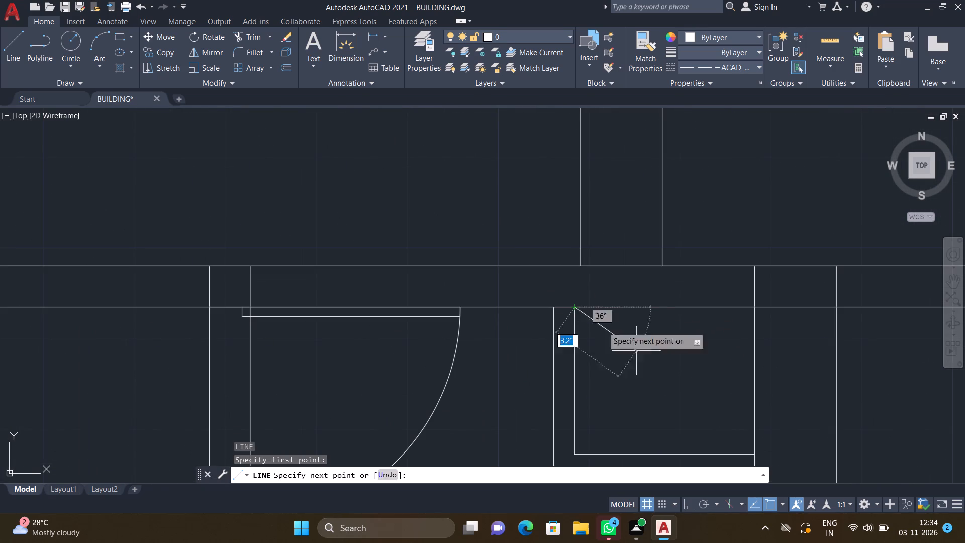
scroll(689, 383, "down", 2)
scroll(704, 403, "up", 3)
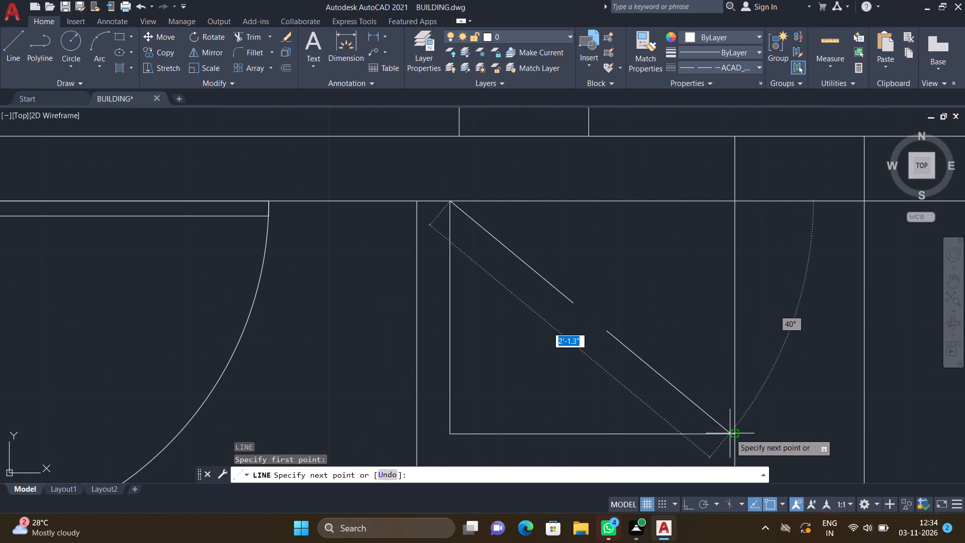
left_click(735, 435)
key("Return")
Draw the crossing dashed diagonal, about 2'-1.6" long, from southwest to northeast inner corner of the southeast room's box.
key("space")
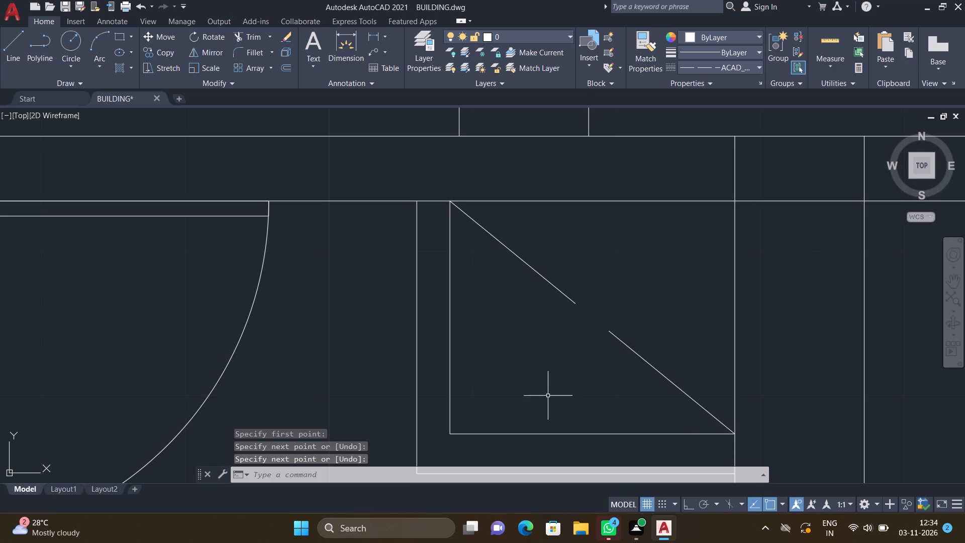
left_click(447, 436)
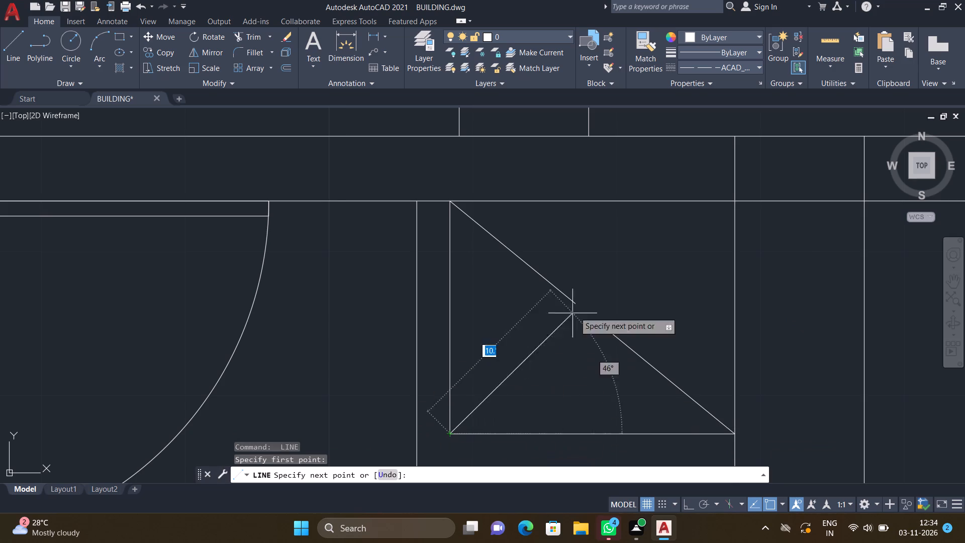
scroll(635, 273, "down", 2)
scroll(667, 249, "up", 3)
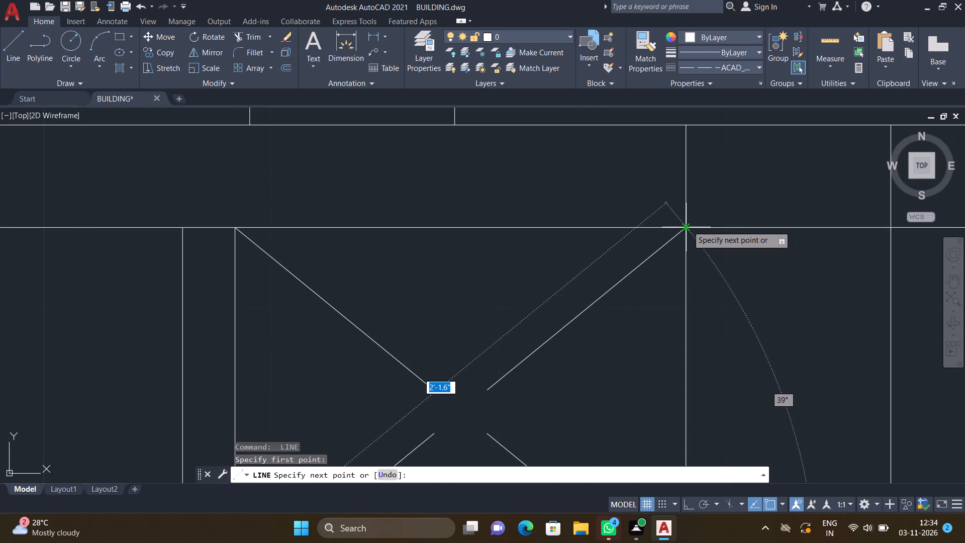
left_click(688, 226)
key("Return")
Draw a dashed diagonal about 3'-0.5" long in the northern shaft, from the stepped outline's north end to the southeast inner corner.
scroll(547, 281, "down", 5)
scroll(495, 300, "down", 4)
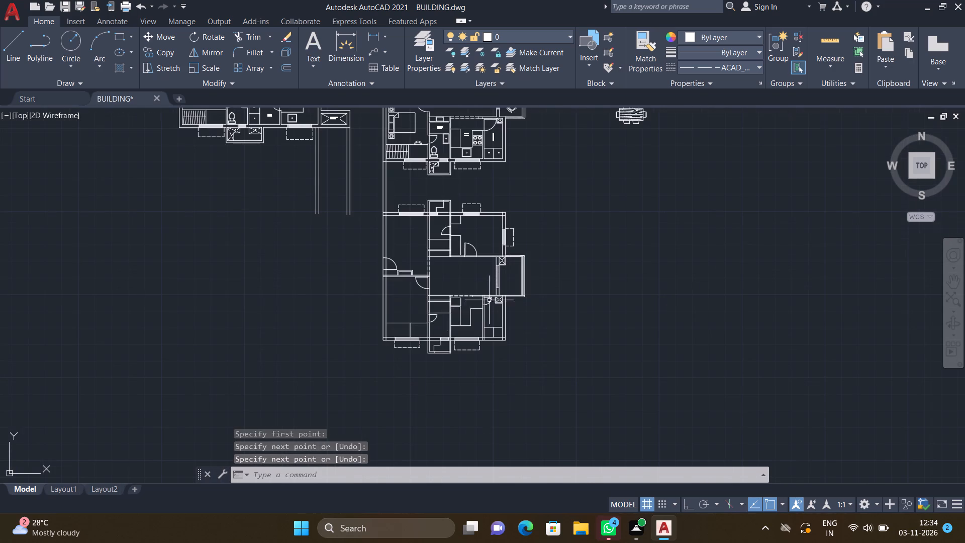
scroll(434, 198, "up", 4)
scroll(478, 212, "up", 3)
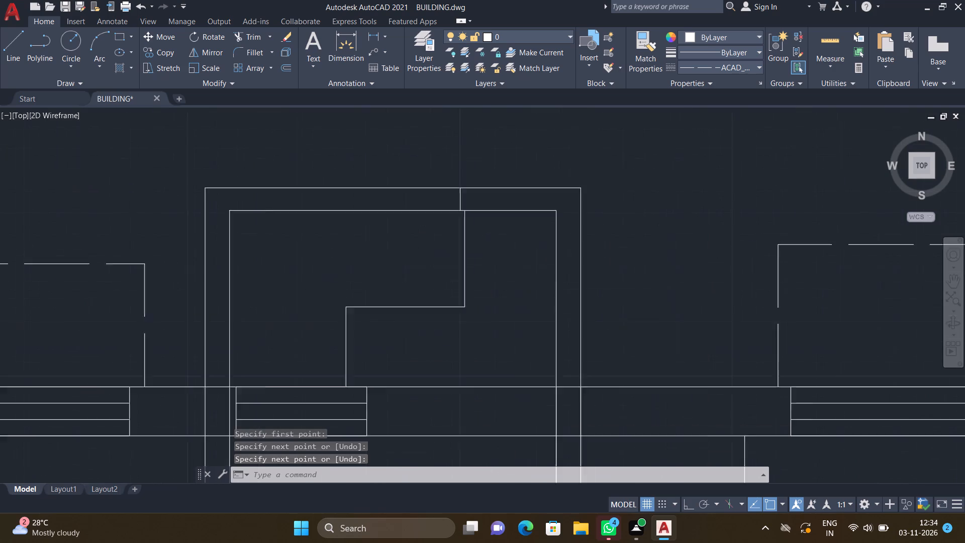
key("l")
key("Return")
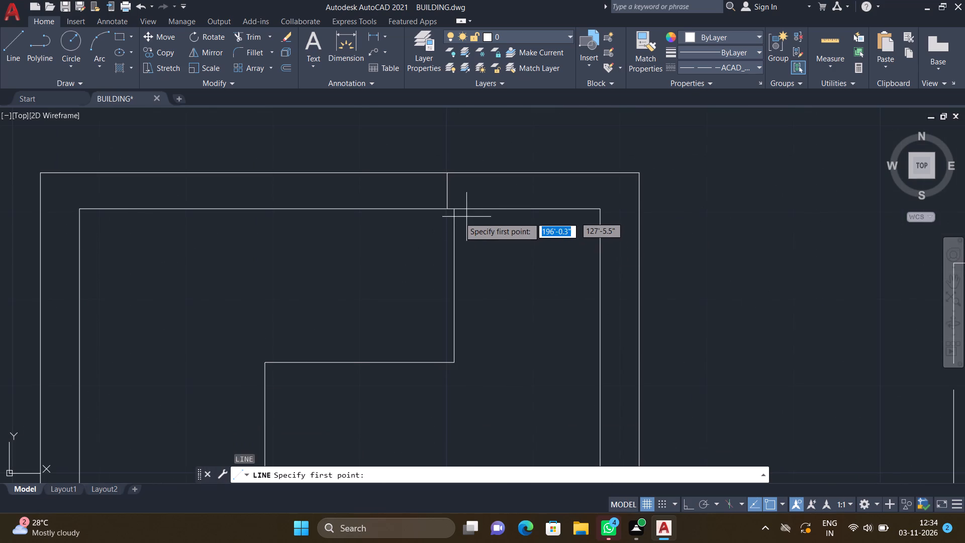
scroll(449, 218, "up", 2)
left_click_drag(460, 195, 472, 207)
scroll(523, 252, "down", 6)
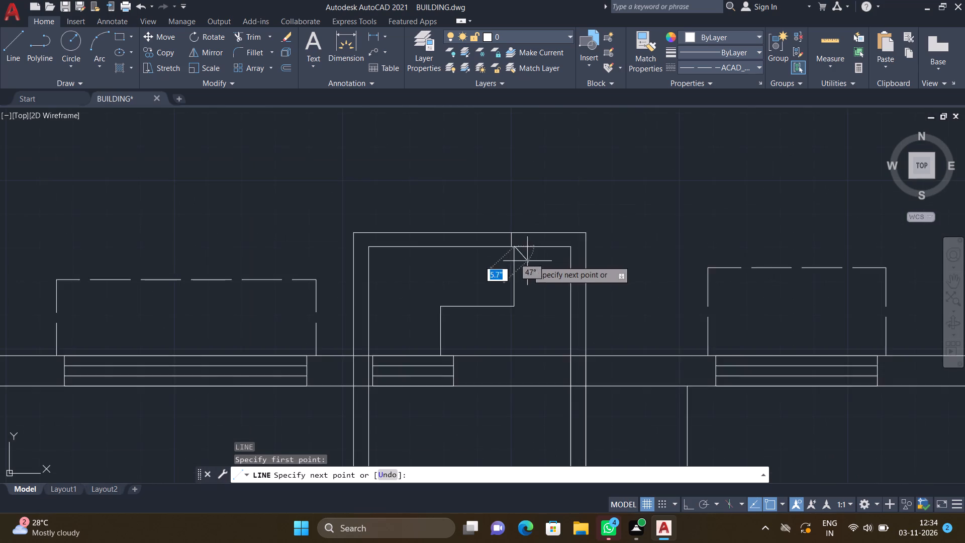
scroll(529, 266, "down", 6)
scroll(527, 291, "up", 3)
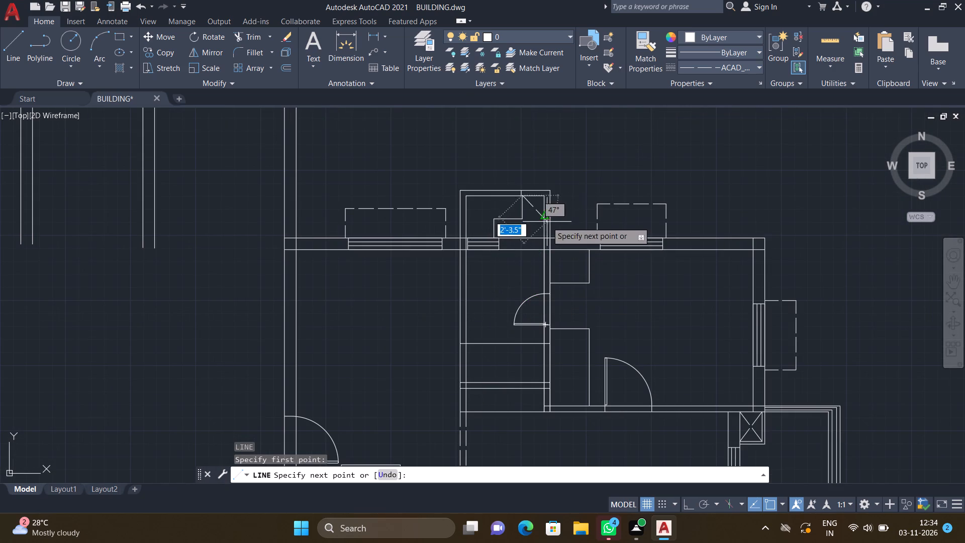
scroll(534, 225, "up", 3)
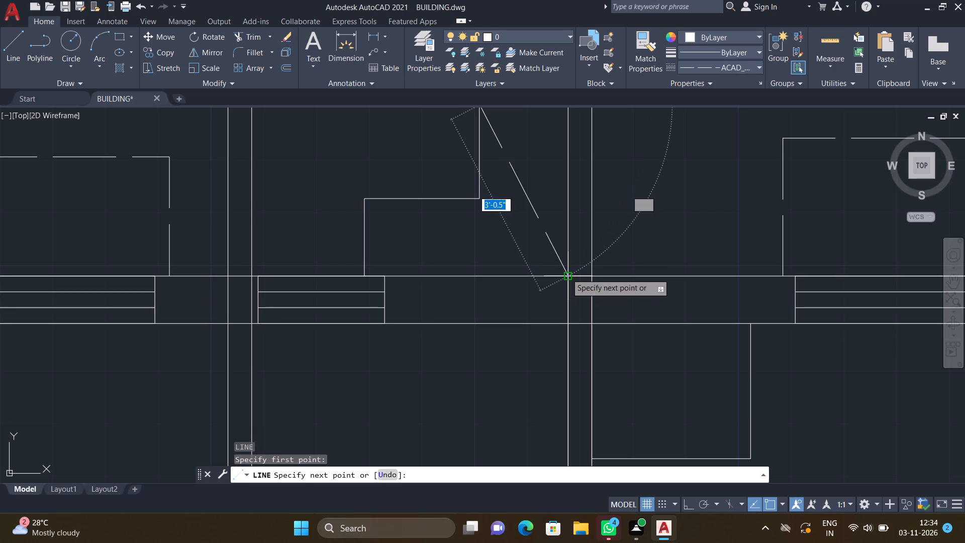
left_click(566, 274)
key("Return")
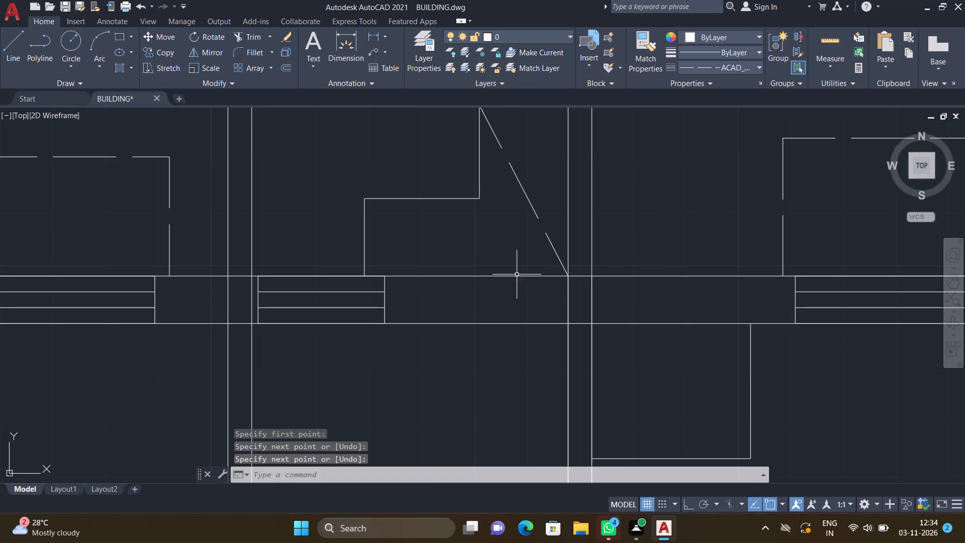
Draw a crossing dashed diagonal about 2'-0.4" long from the stepped outline's outer corner to the northern shaft's northeast inner corner.
scroll(516, 267, "down", 4)
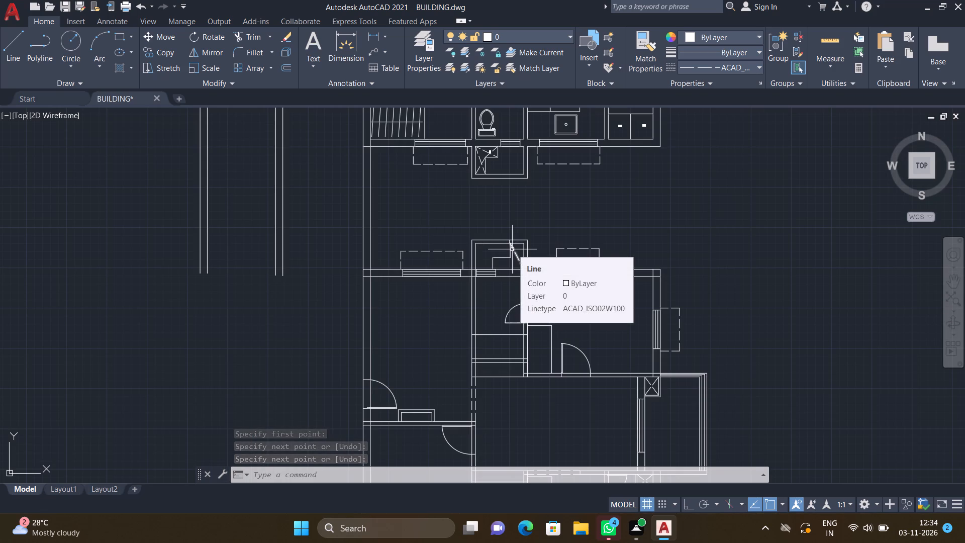
scroll(493, 205, "down", 5)
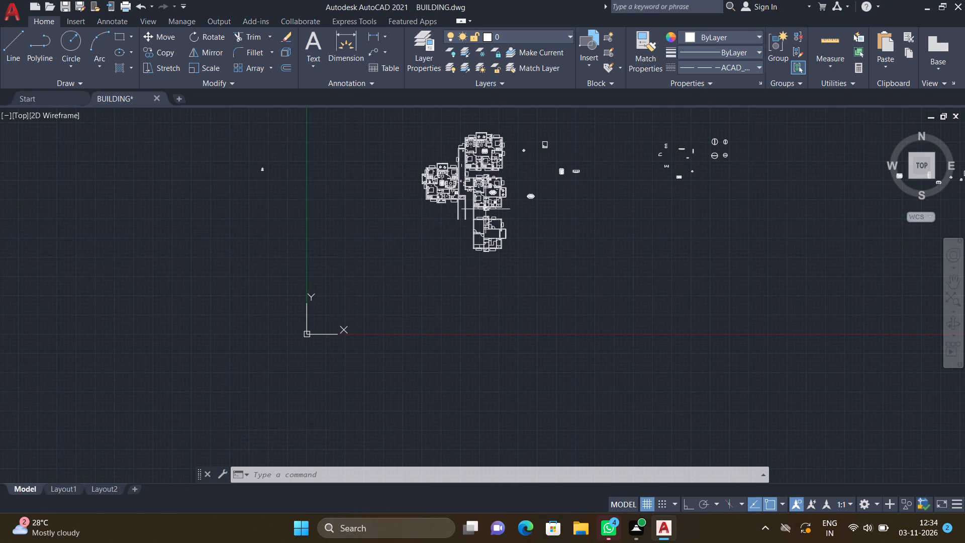
scroll(488, 210, "up", 4)
scroll(472, 273, "up", 2)
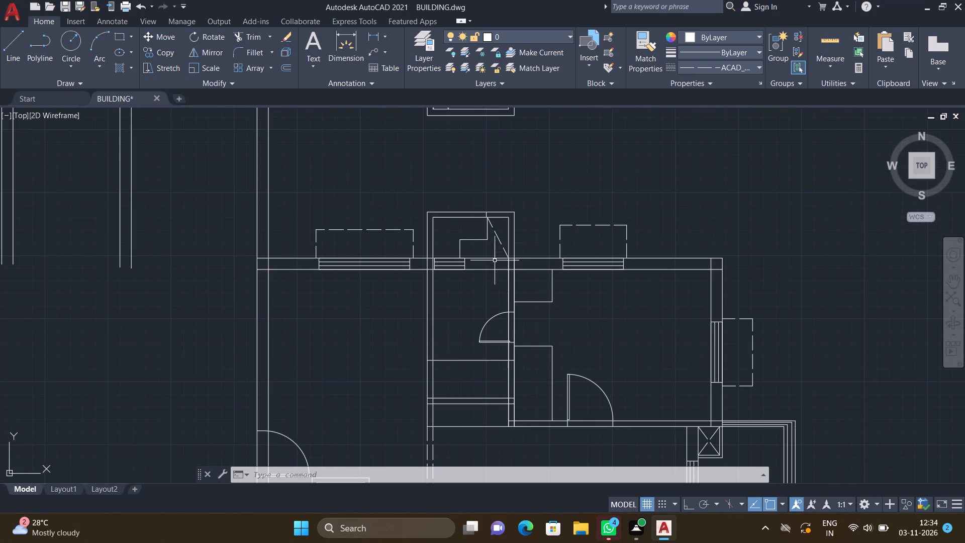
scroll(492, 250, "up", 3)
key("l")
key("Return")
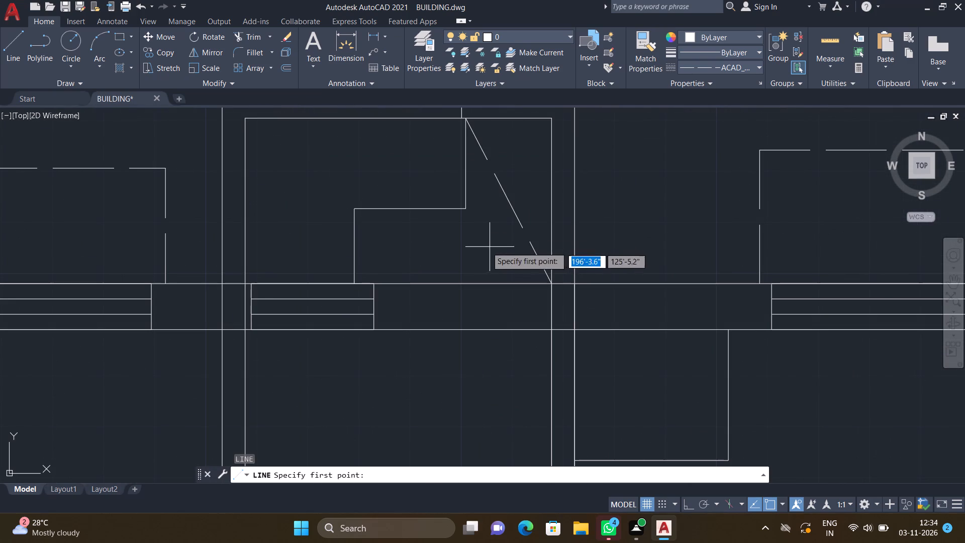
scroll(456, 213, "up", 2)
left_click(472, 202)
scroll(518, 156, "down", 3)
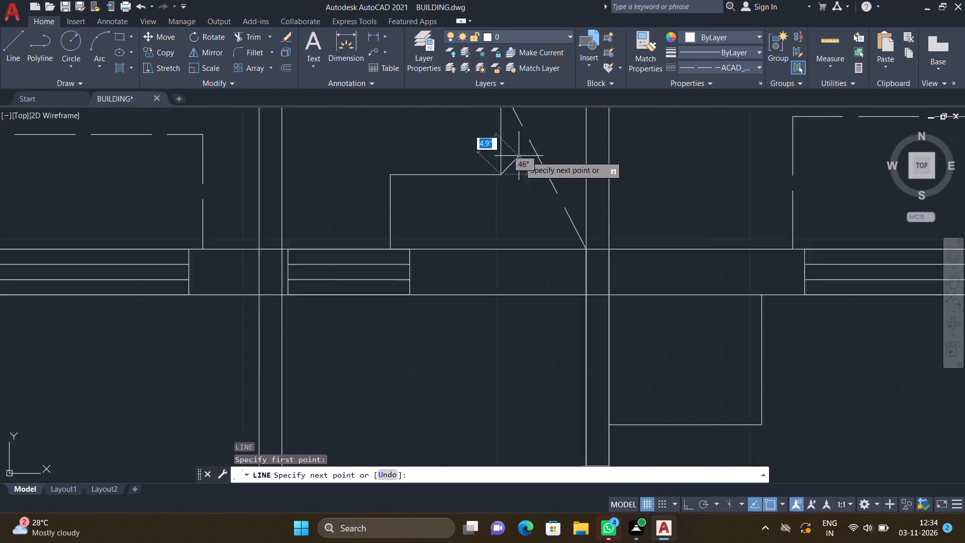
scroll(519, 155, "down", 2)
scroll(536, 129, "up", 7)
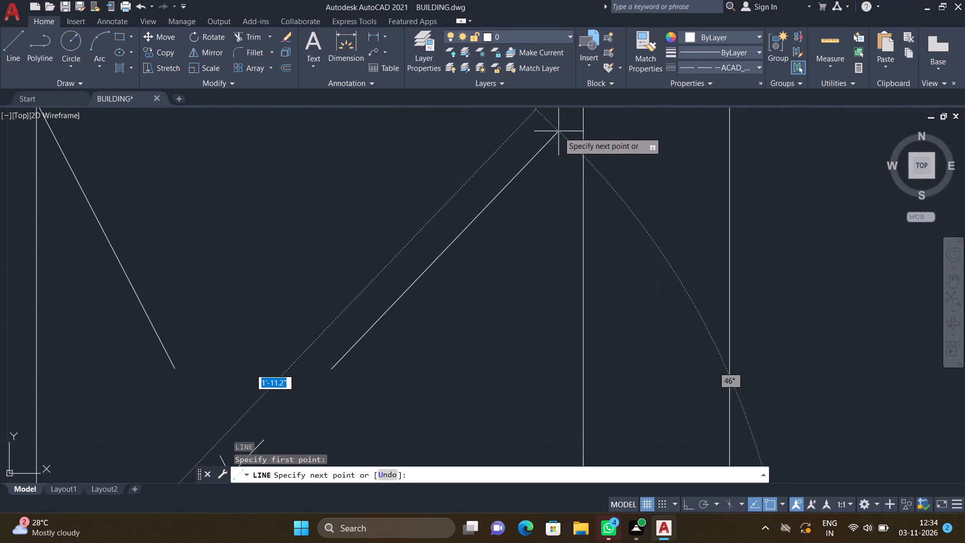
scroll(569, 122, "down", 3)
scroll(571, 118, "up", 3)
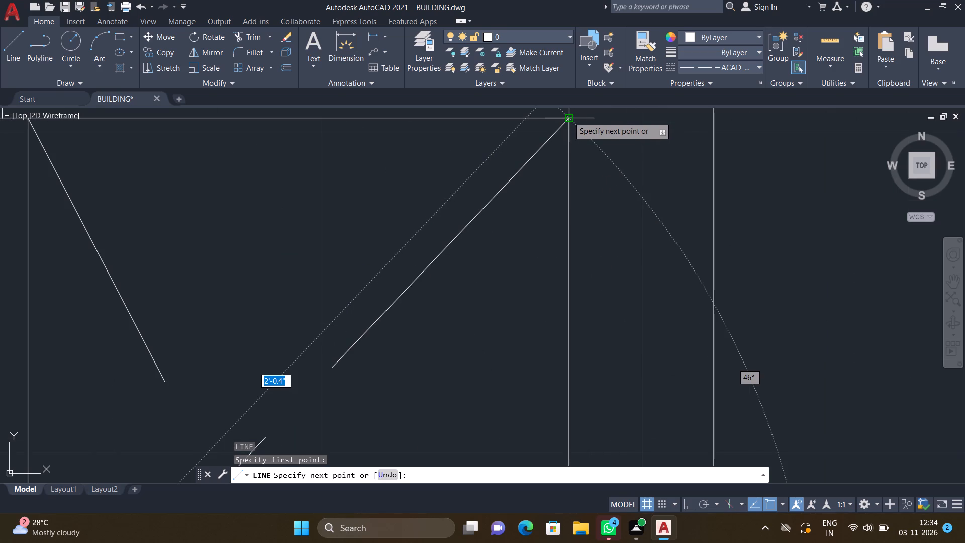
left_click(568, 117)
key("Return")
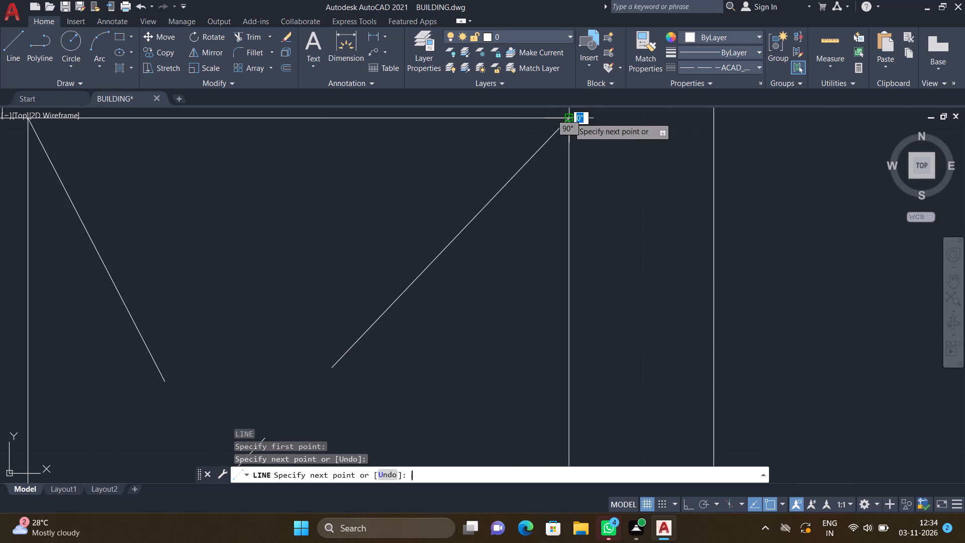
Draw a dashed diagonal about 2'-2.3" long from the stepped outline's corner, where the northeast diagonal starts, to the outline's southwest end.
scroll(475, 224, "down", 5)
scroll(391, 287, "up", 3)
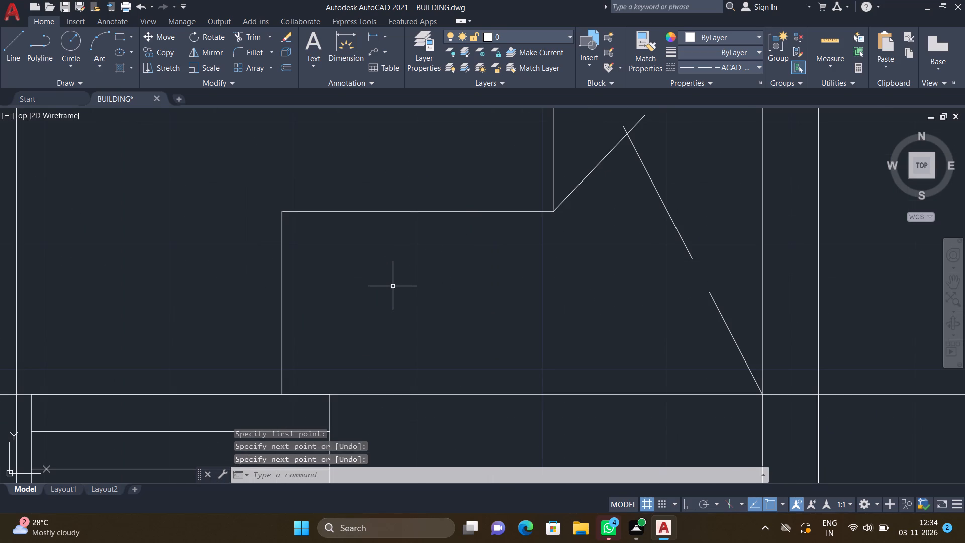
key("l")
key("Return")
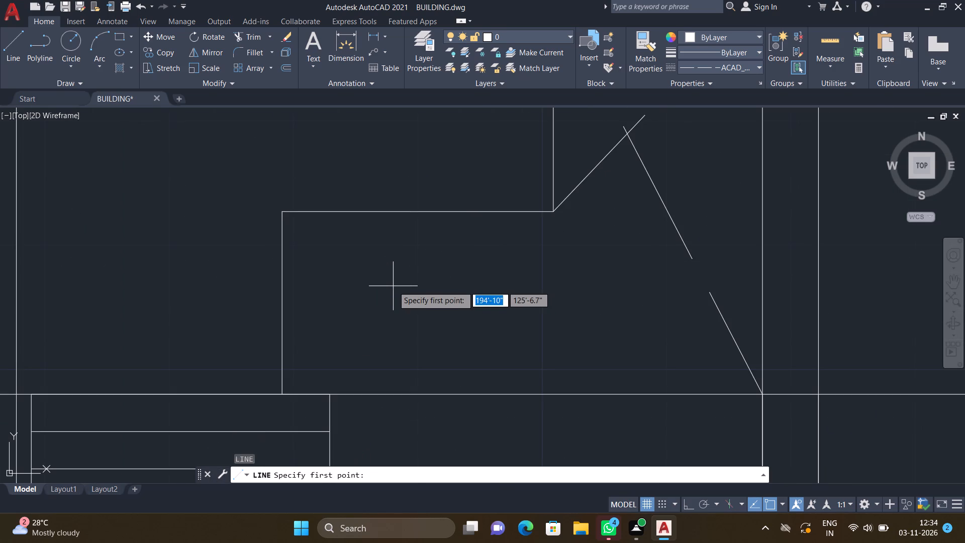
left_click(549, 212)
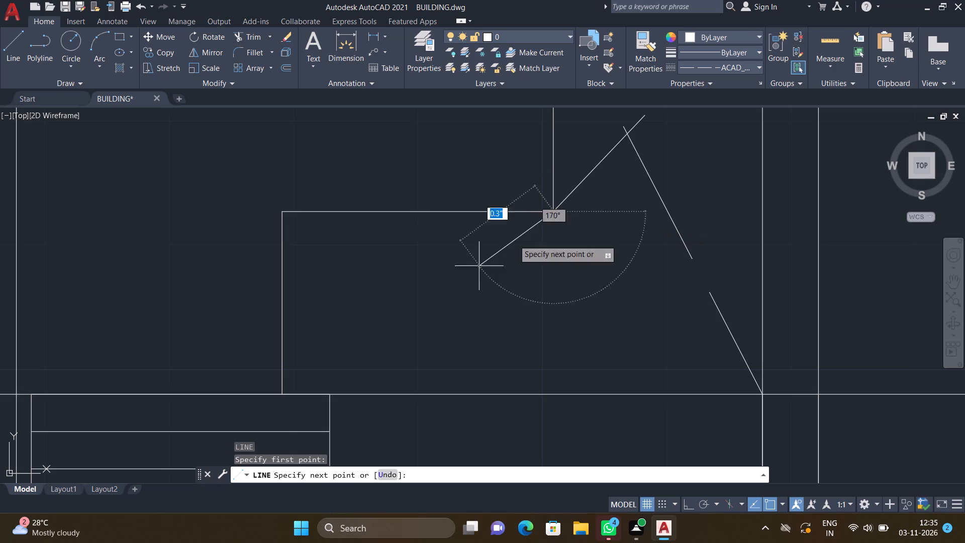
scroll(284, 394, "up", 3)
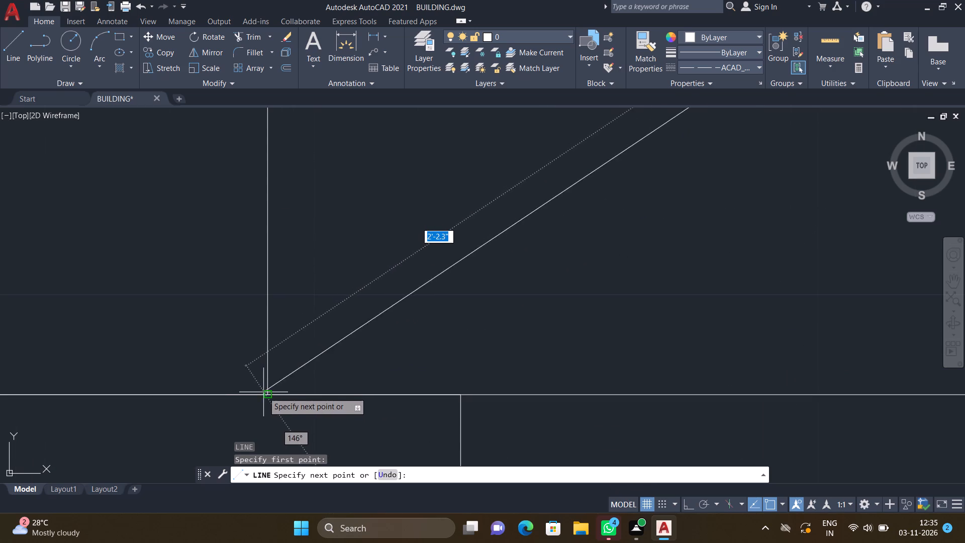
left_click(266, 393)
key("Return")
scroll(329, 327, "down", 4)
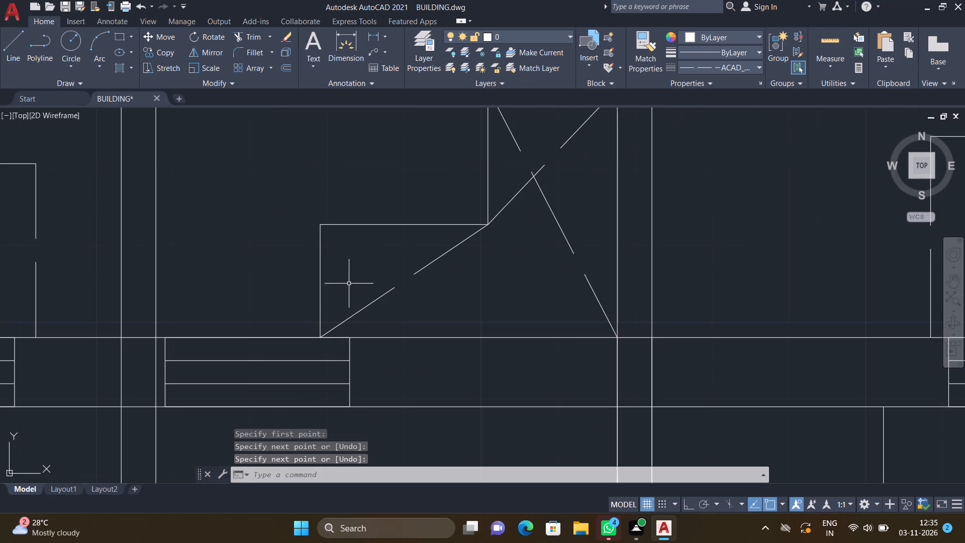
Draw the crossing dashed diagonal, about 3'-5" long, from the stepped outline's northwest corner to the northern shaft's southeast inner corner.
key("l")
key("Return")
scroll(325, 234, "up", 2)
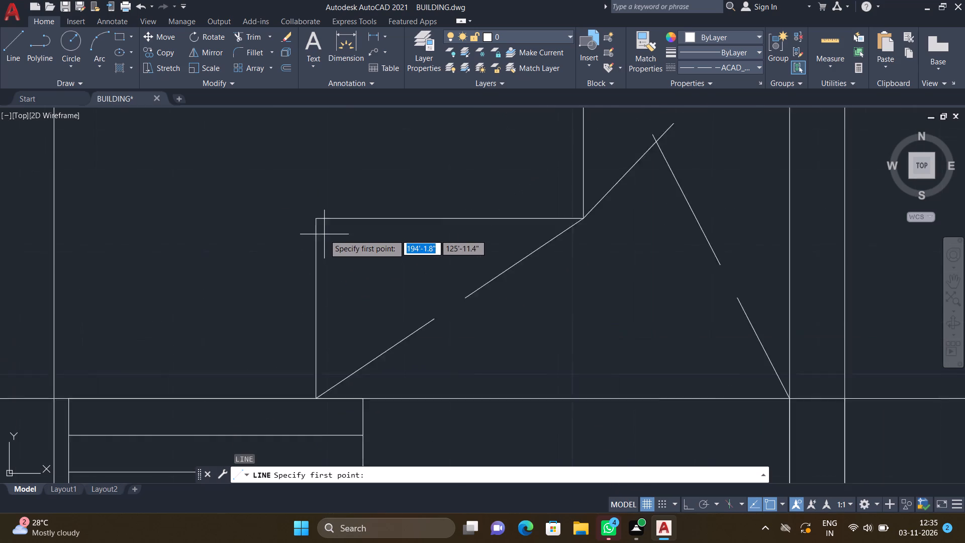
left_click_drag(309, 208, 319, 218)
scroll(551, 277, "down", 3)
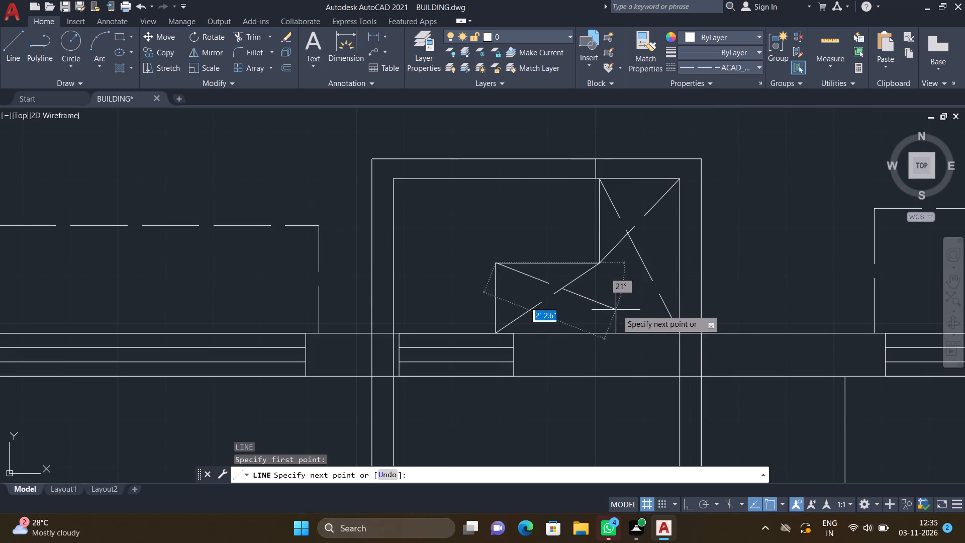
scroll(666, 329, "up", 2)
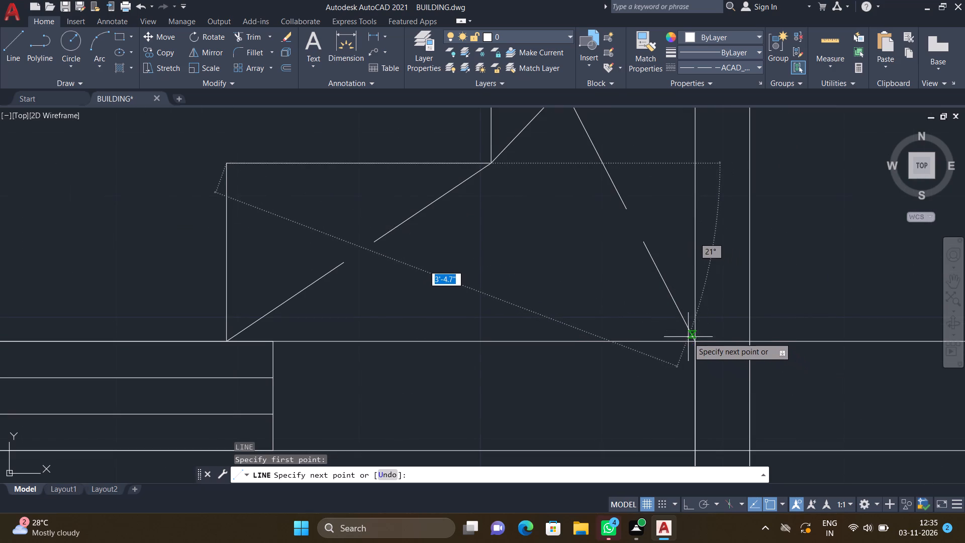
left_click(695, 340)
key("Return")
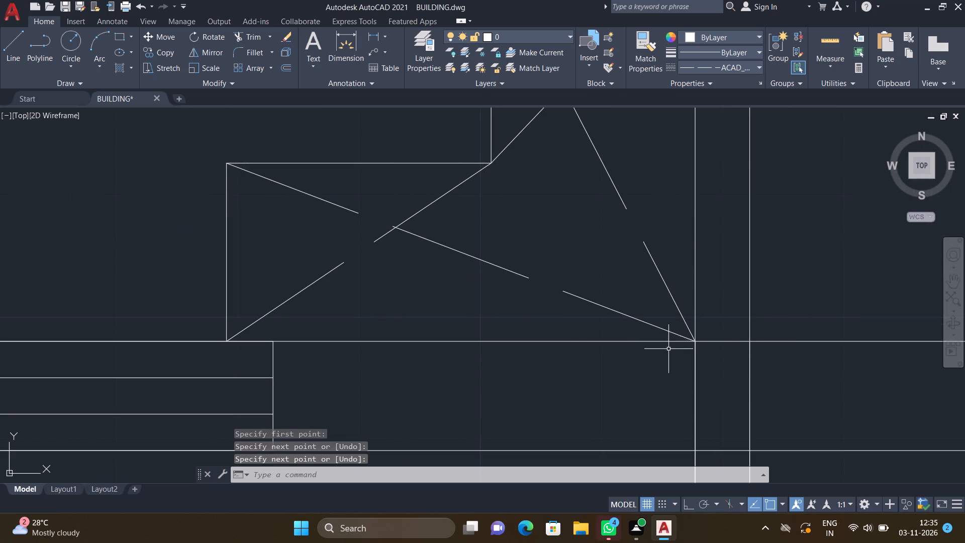
scroll(666, 349, "down", 4)
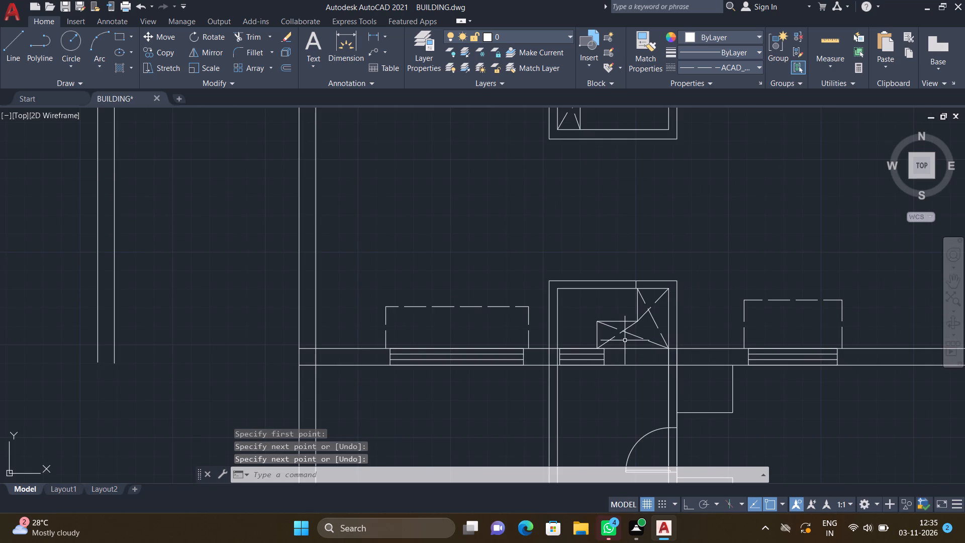
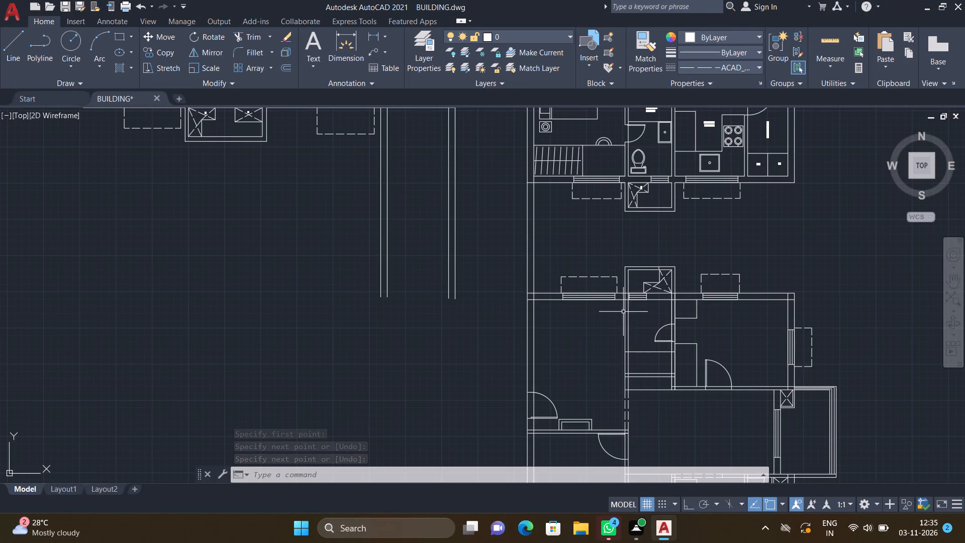
Draw a dashed diagonal in the southern shaft, from the stepped outline's south end to the shaft's northwest inner corner.
scroll(599, 310, "up", 2)
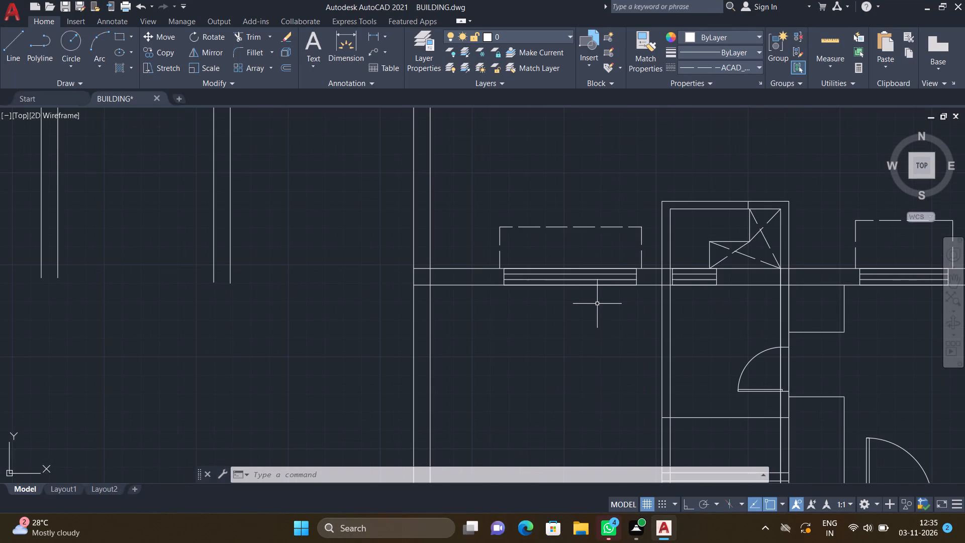
scroll(590, 298, "down", 1)
middle_click_drag(591, 326, 510, 269)
scroll(510, 269, "down", 2)
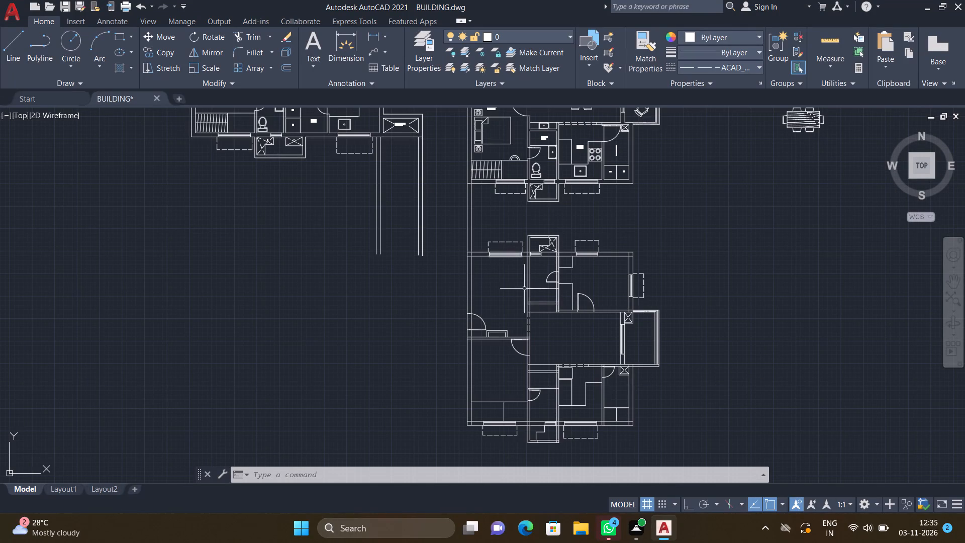
scroll(531, 461, "up", 3)
scroll(540, 334, "up", 4)
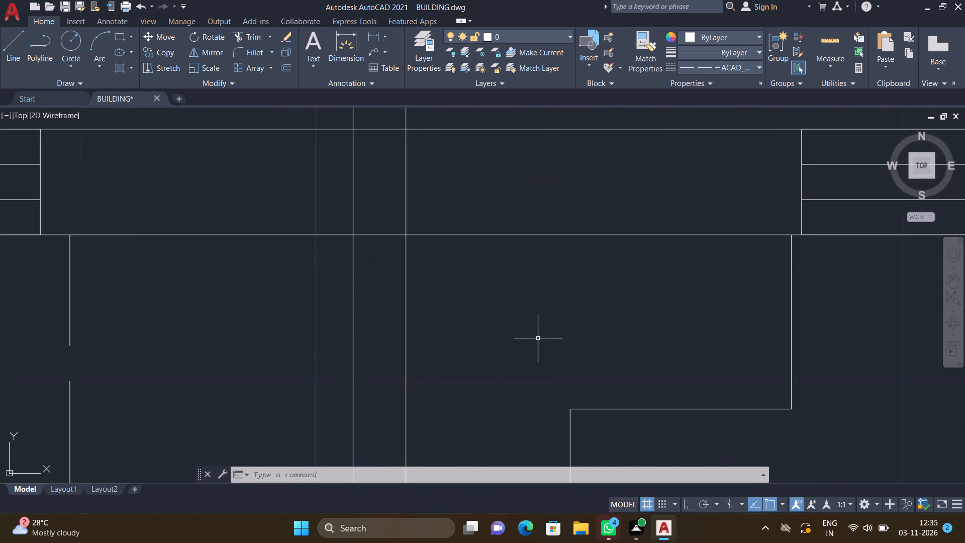
key("l")
key("Return")
scroll(538, 338, "down", 3)
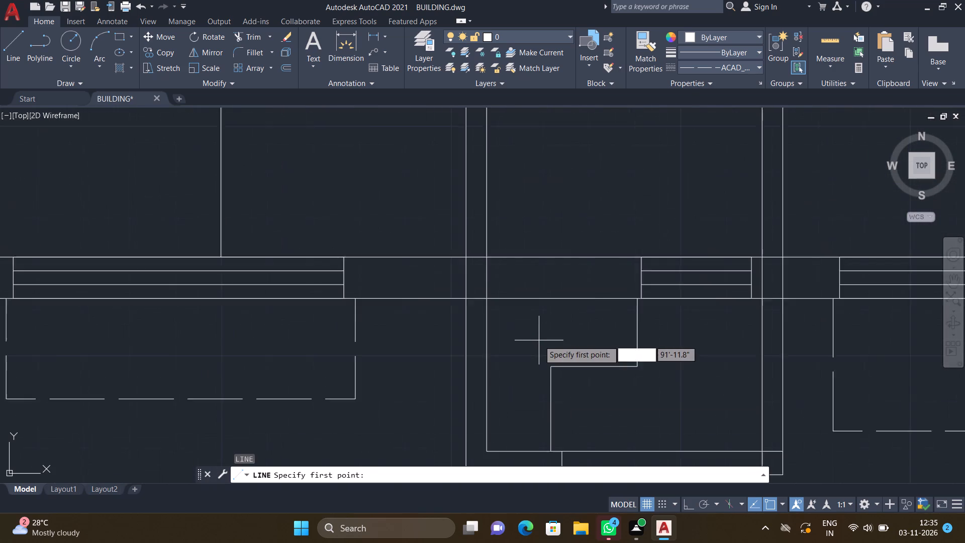
scroll(541, 417, "up", 2)
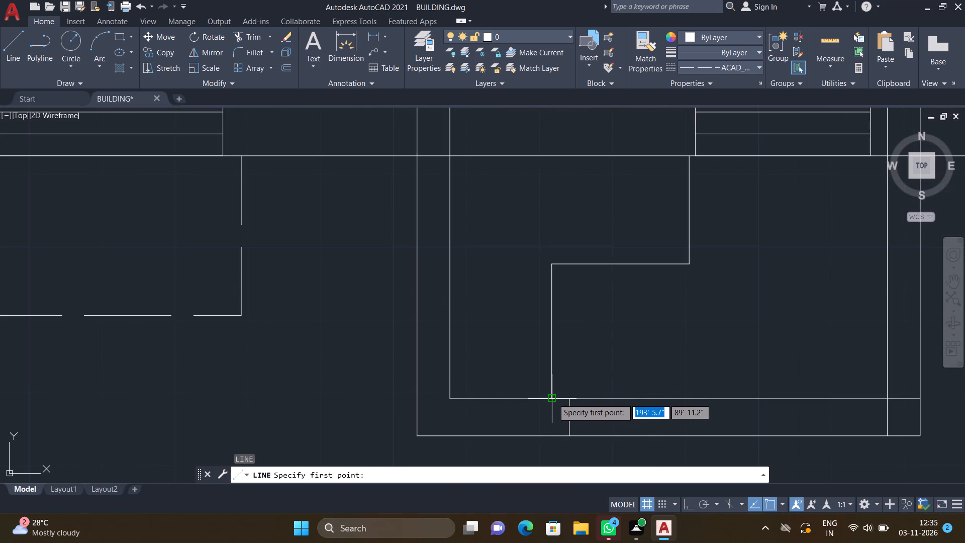
left_click(552, 398)
scroll(455, 163, "up", 3)
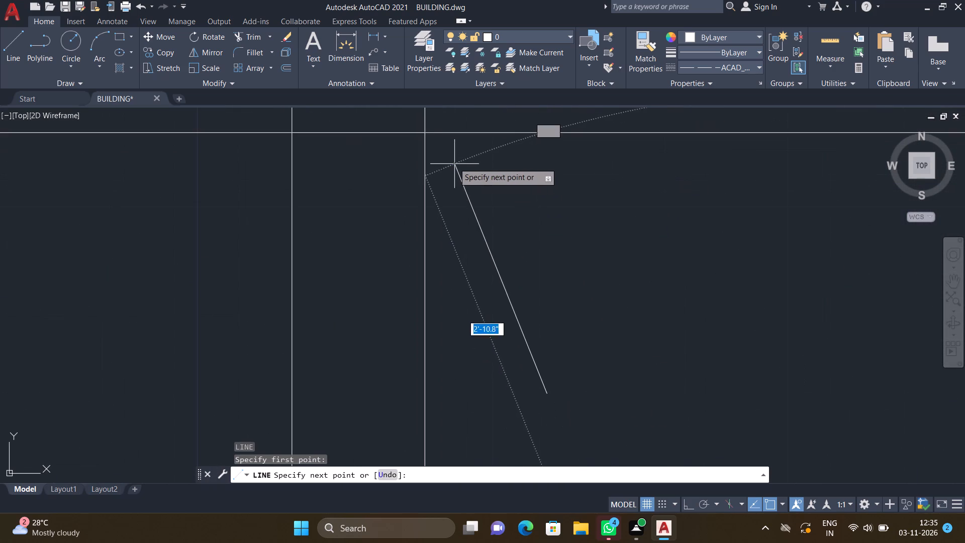
left_click(425, 134)
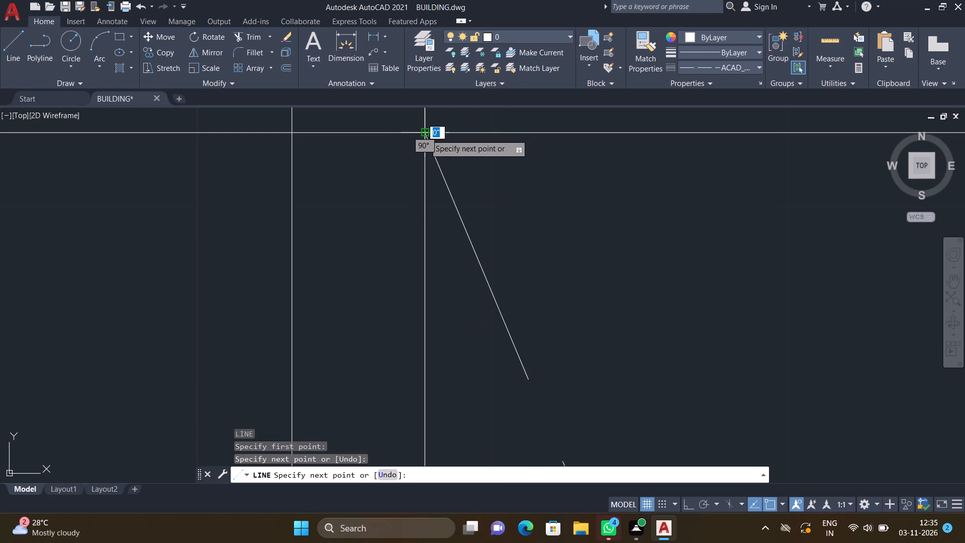
key("Return")
Draw the crossing dashed diagonal, about 1'-11.2" long, from the stepped outline's middle corner to the southern shaft's southwest inner corner.
scroll(439, 159, "down", 5)
scroll(469, 207, "up", 4)
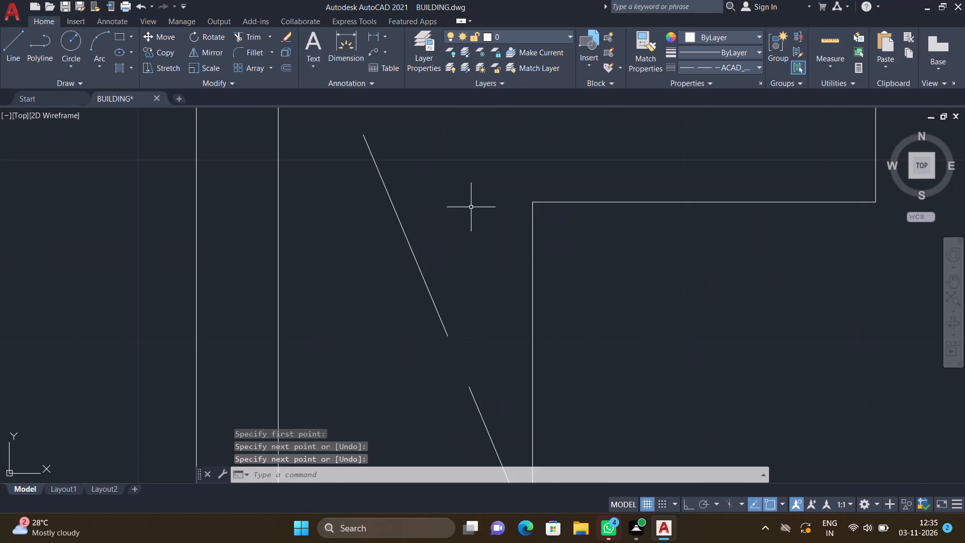
key("l")
key("Return")
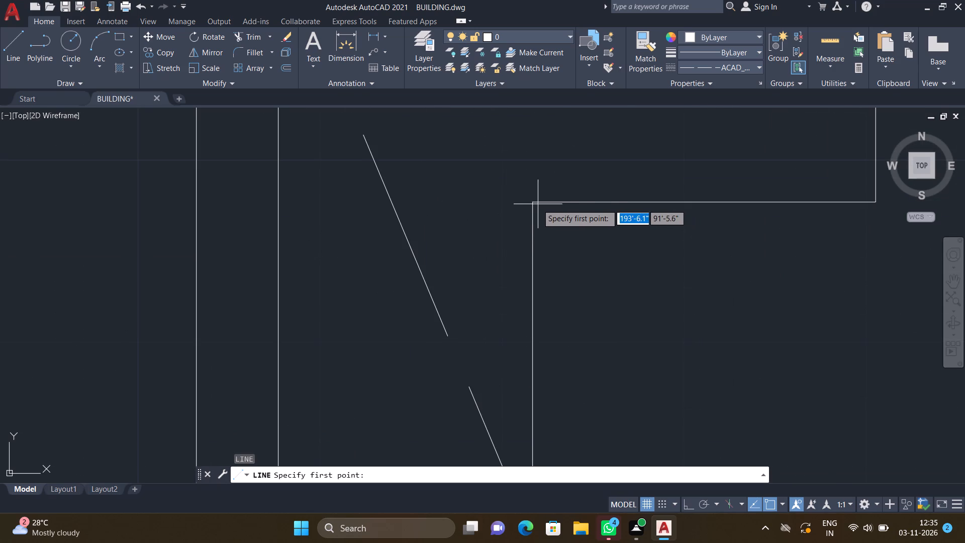
left_click(531, 204)
scroll(476, 293, "down", 4)
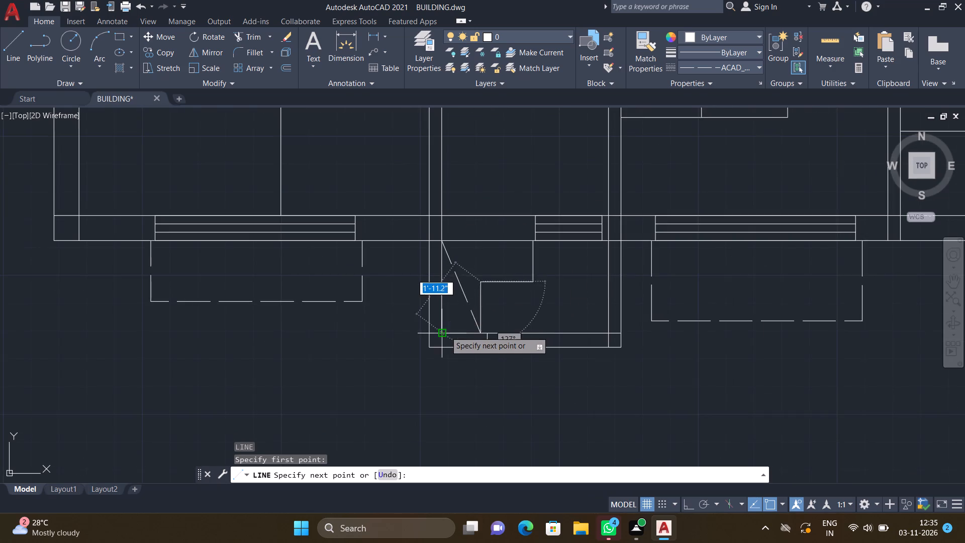
scroll(445, 331, "up", 6)
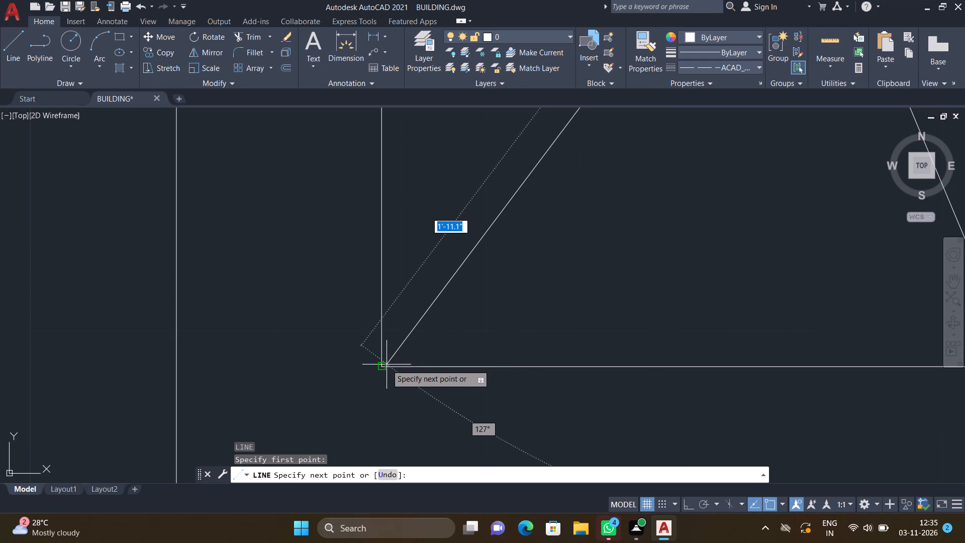
scroll(387, 364, "up", 3)
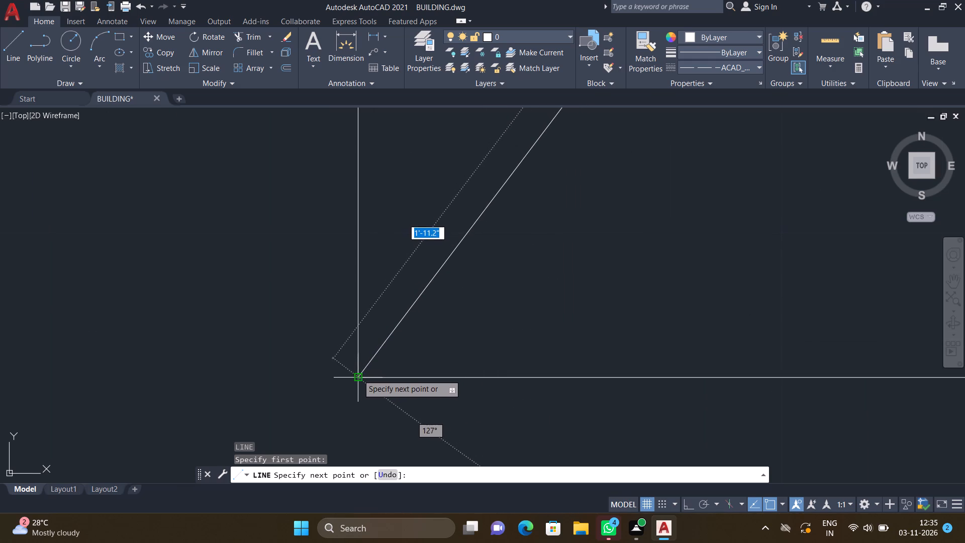
left_click(358, 375)
key("Return")
Draw a dashed diagonal from the stepped outline's middle corner to the outline's north end at the southern shaft's wall line.
scroll(455, 316, "down", 5)
scroll(499, 183, "down", 2)
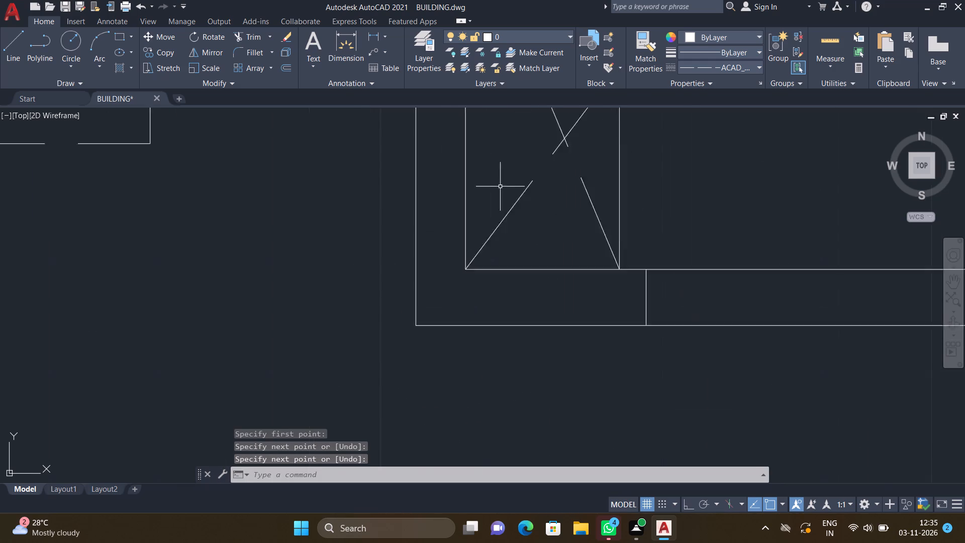
scroll(501, 188, "down", 3)
scroll(509, 147, "up", 3)
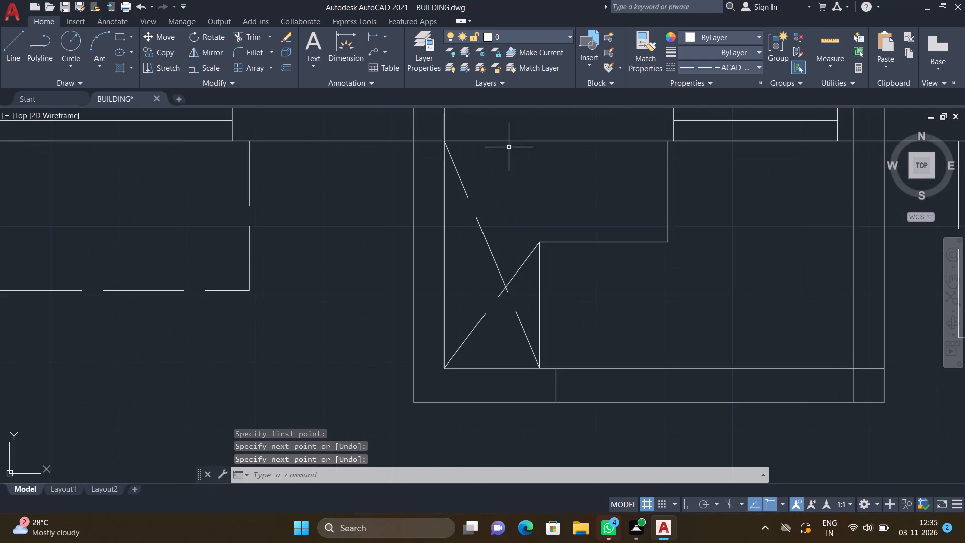
key("l")
key("Return")
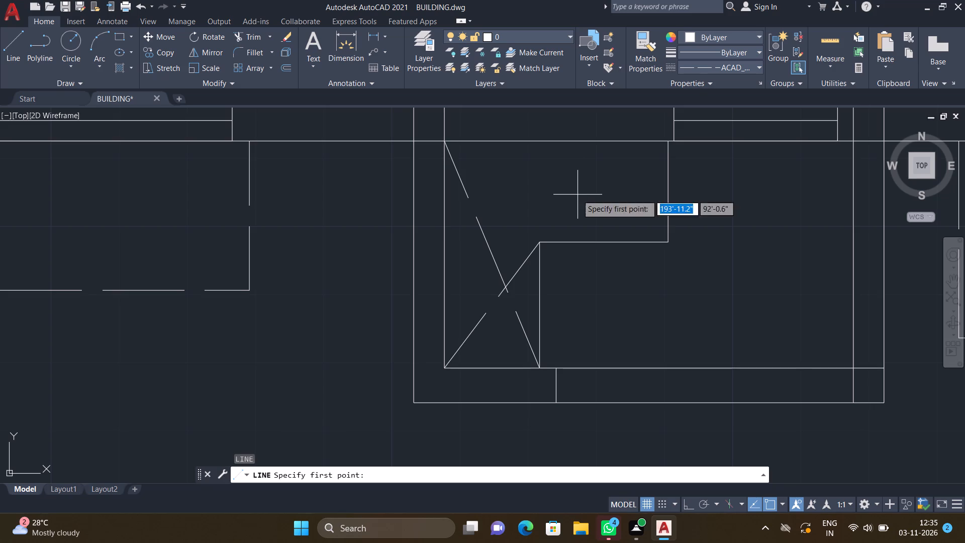
scroll(532, 230, "up", 3)
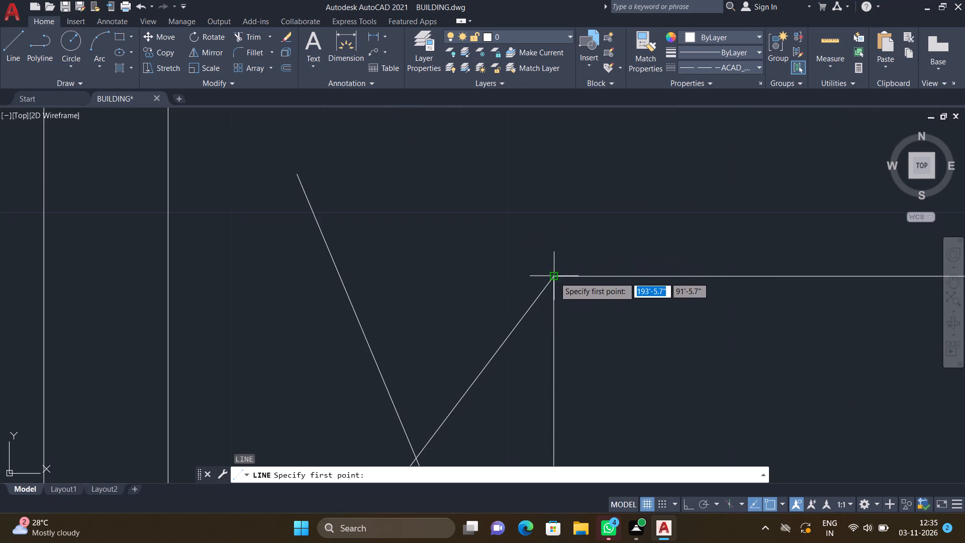
left_click(554, 277)
scroll(633, 210, "down", 4)
scroll(692, 158, "up", 3)
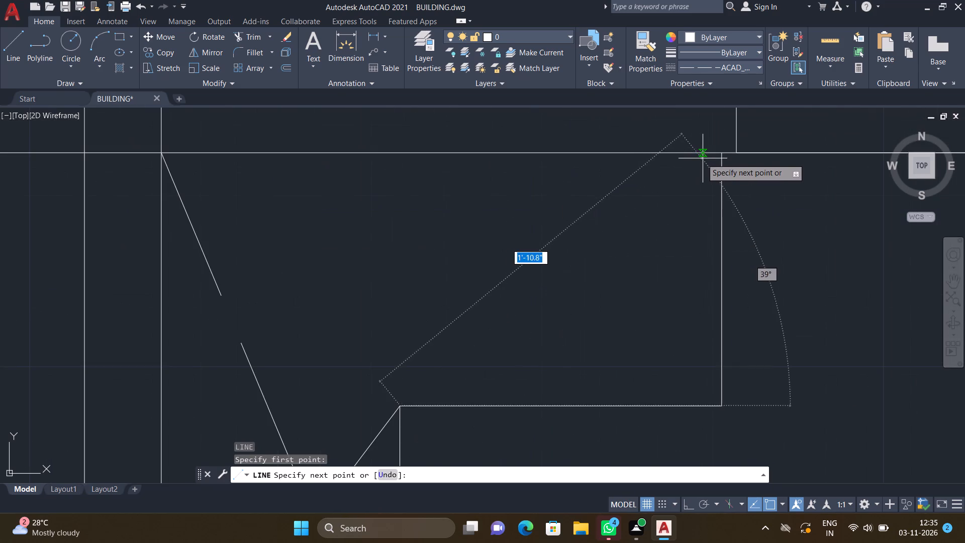
scroll(715, 160, "up", 2)
left_click(725, 141)
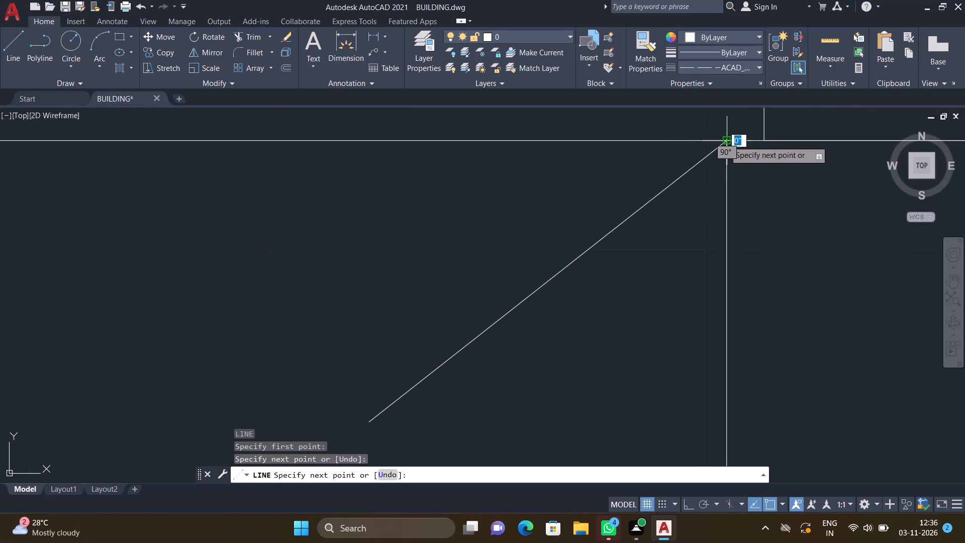
key("Return")
Draw the crossing dashed diagonal, about 3' long, from the stepped outline's southeast corner to the southern shaft's northwest inner corner.
scroll(706, 191, "down", 4)
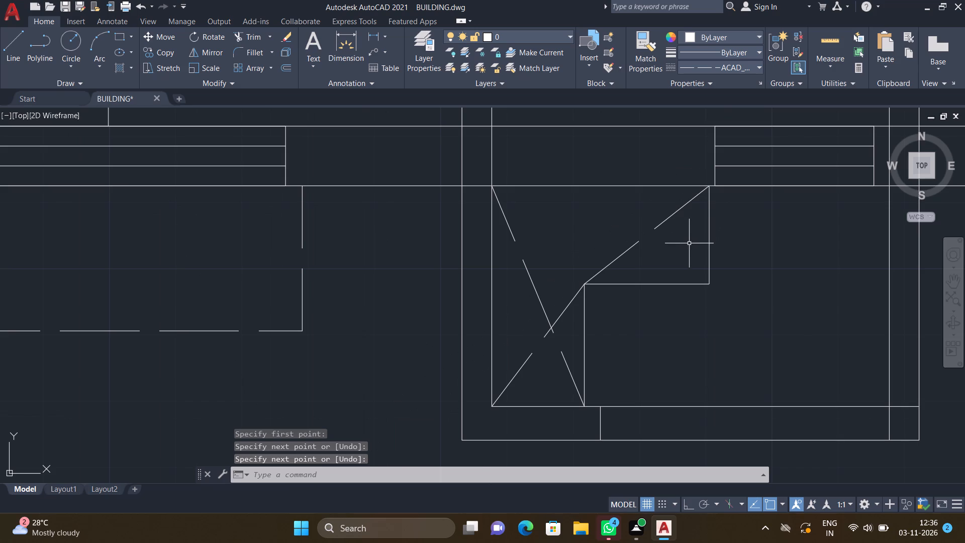
key("l")
key("Return")
scroll(701, 284, "up", 3)
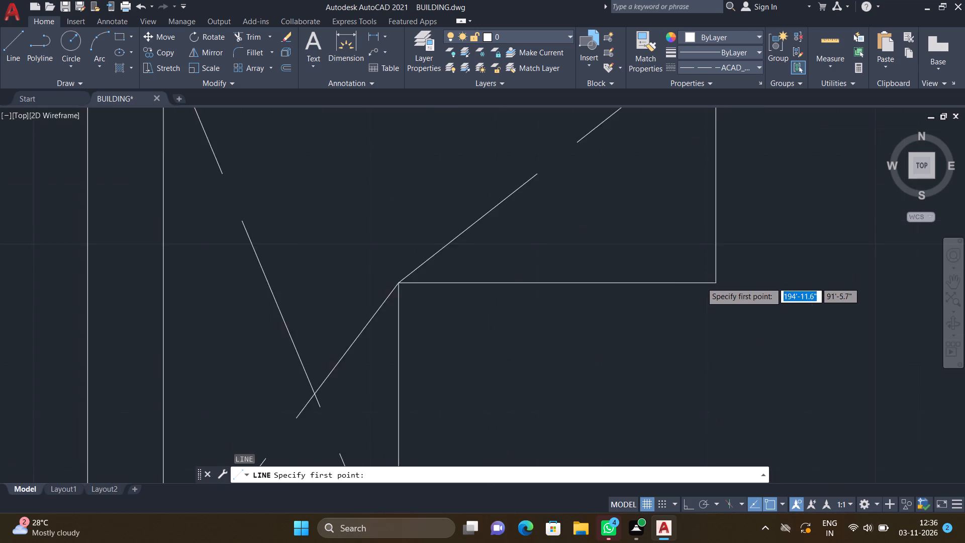
left_click(719, 280)
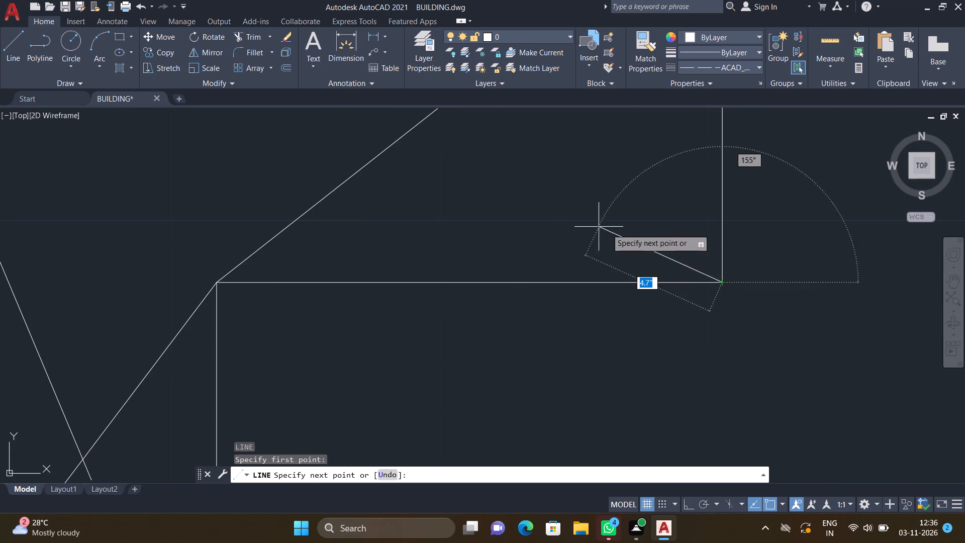
scroll(554, 216, "down", 4)
scroll(458, 165, "up", 2)
scroll(405, 191, "up", 2)
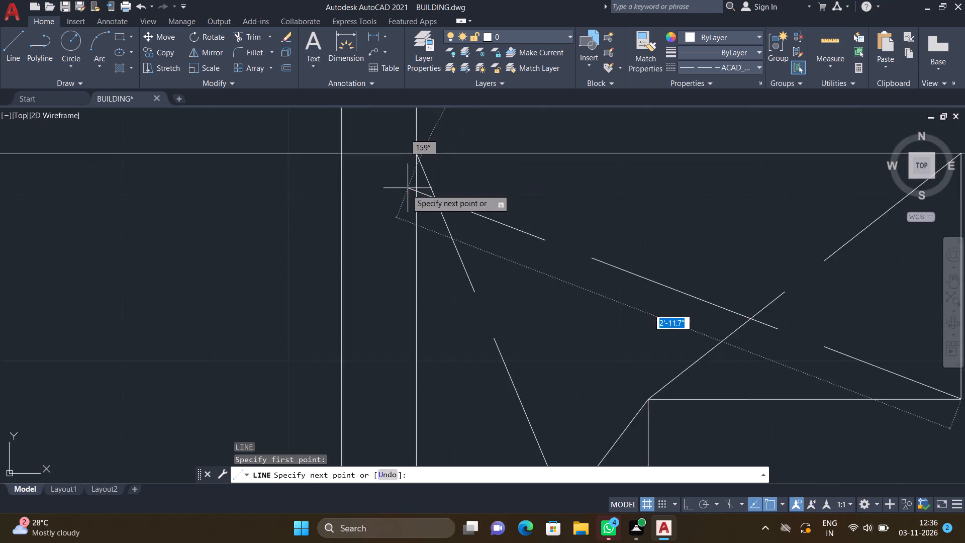
scroll(423, 132, "up", 1)
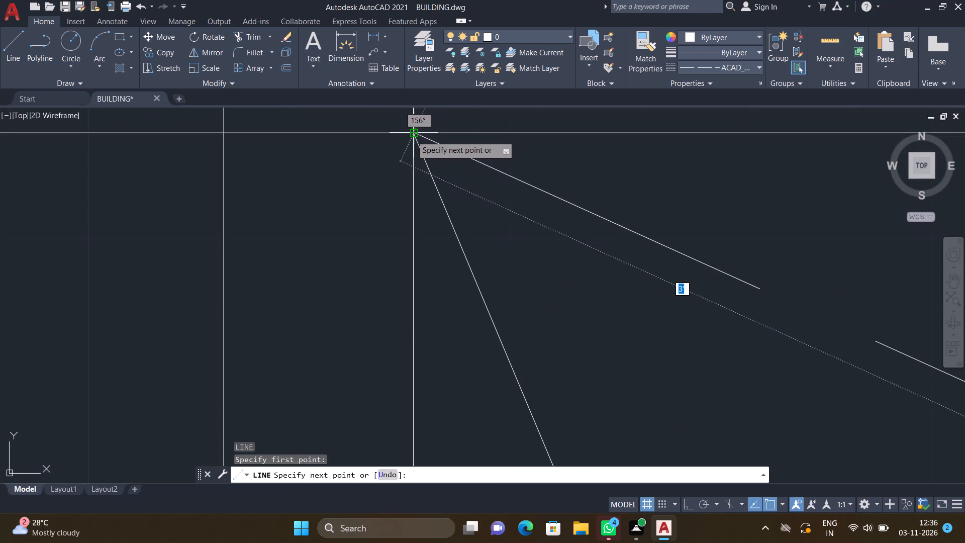
left_click(412, 135)
key("Return")
Examine the lowest floor plan and the furnished plans above it for what is still missing.
scroll(415, 148, "down", 5)
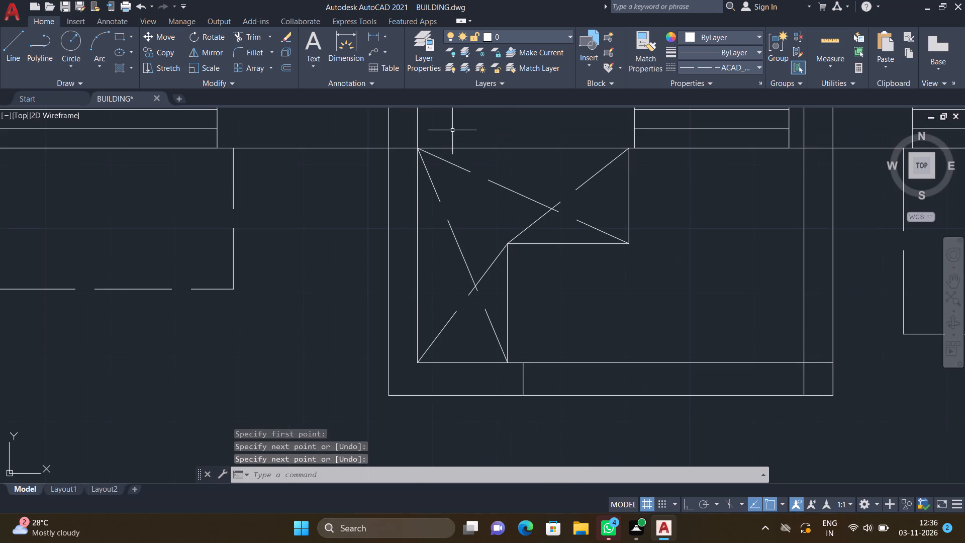
middle_click(471, 214)
scroll(472, 215, "down", 5)
middle_click_drag(460, 179, 469, 275)
scroll(476, 253, "down", 2)
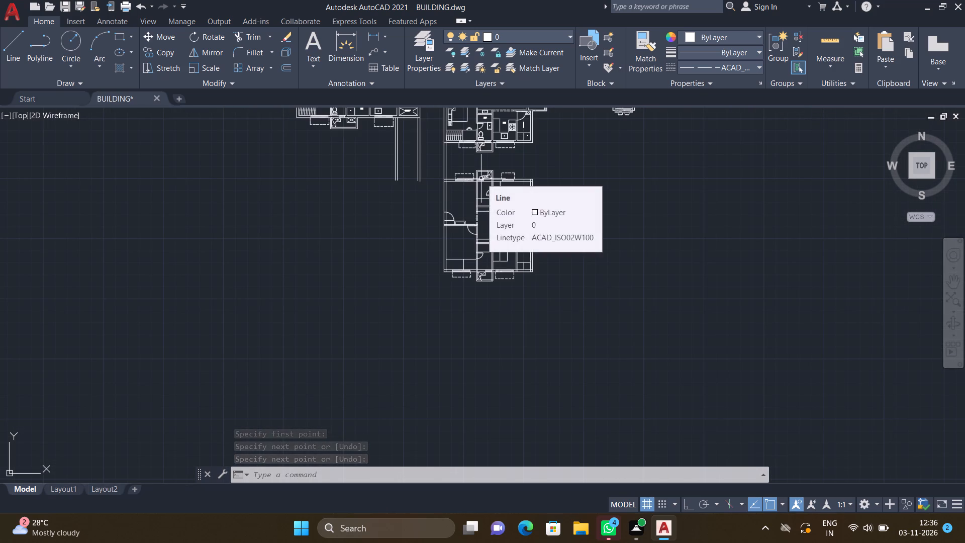
scroll(481, 178, "up", 3)
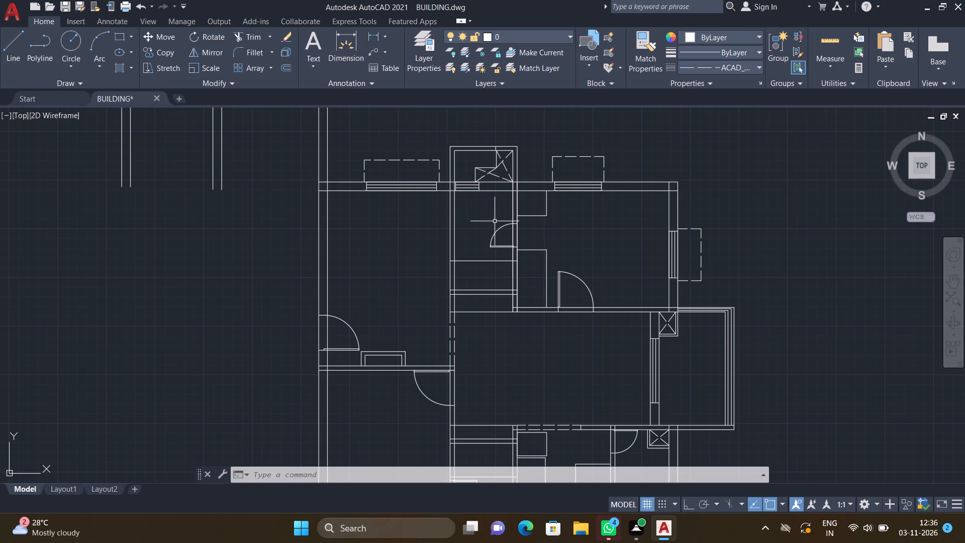
scroll(490, 215, "down", 1)
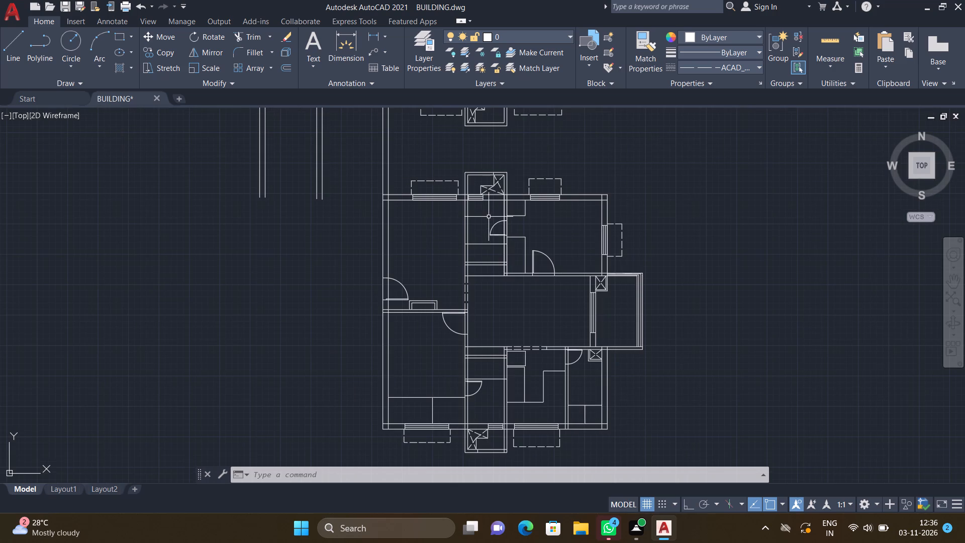
scroll(480, 233, "down", 5)
scroll(490, 211, "up", 3)
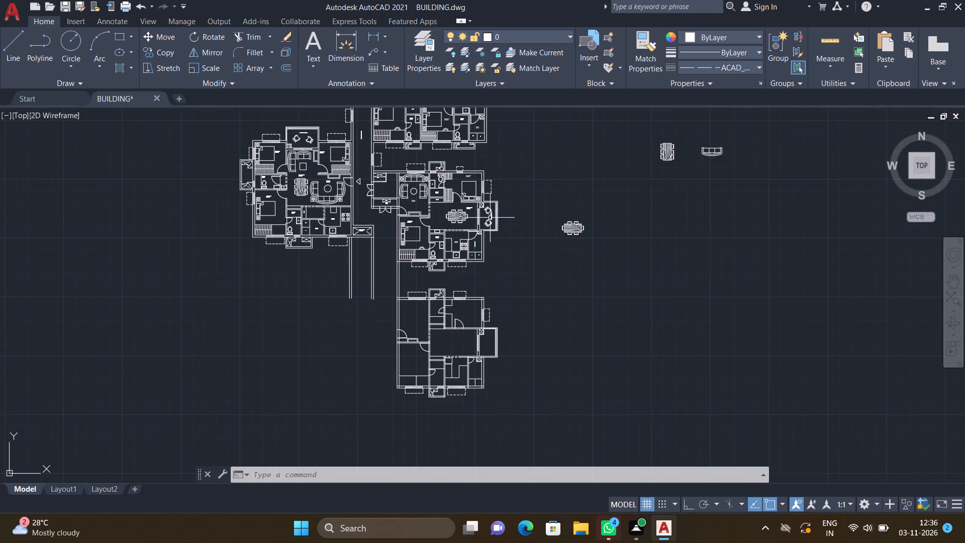
scroll(440, 375, "up", 2)
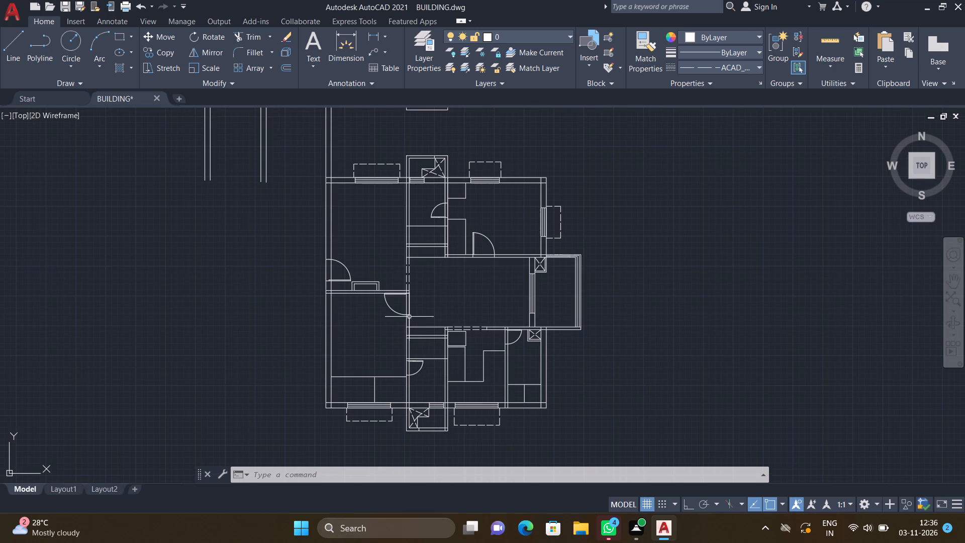
Set the current linetype to Continuous.
left_click(720, 64)
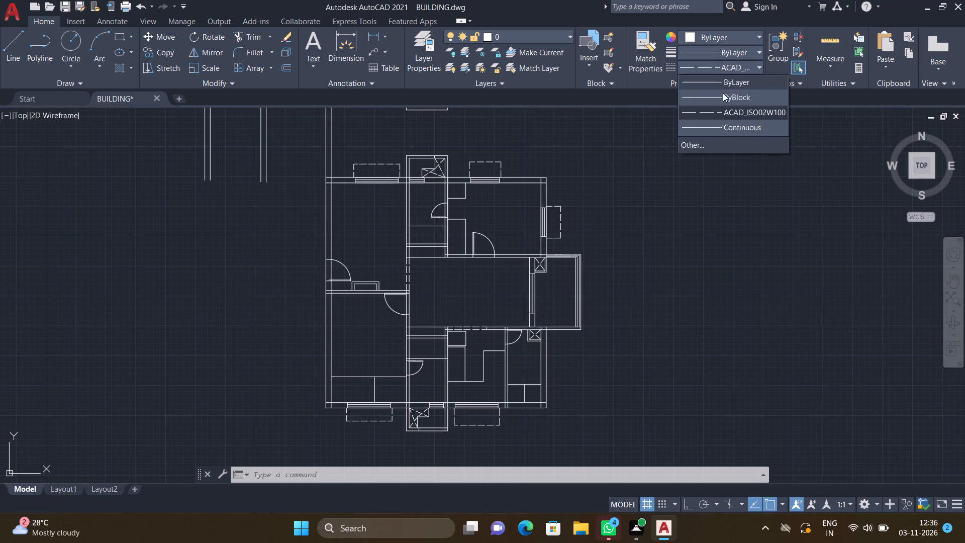
left_click(726, 127)
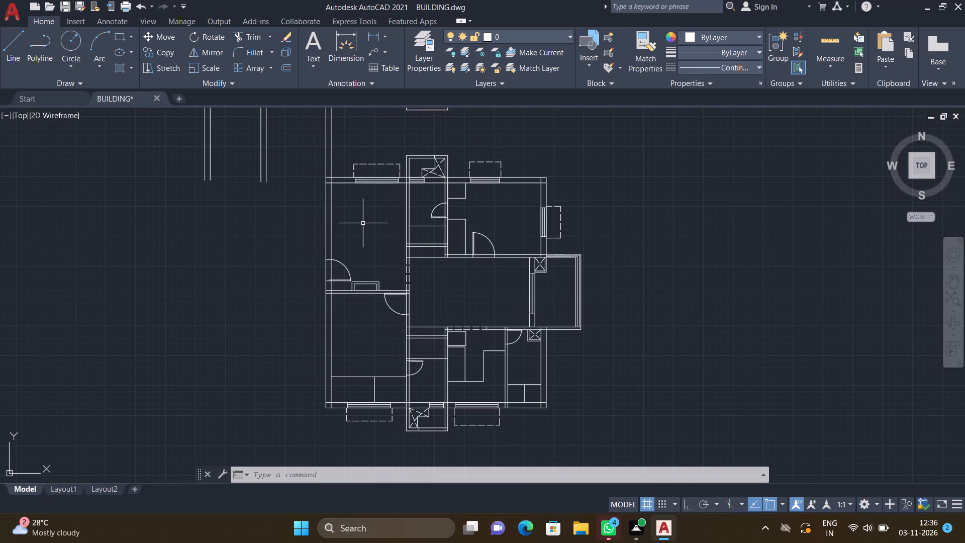
Copy the three-seat sofa from the drawing room above about 44'-10" south, below the north window of the lowest plan's northwest room.
middle_click_drag(344, 219, 378, 279)
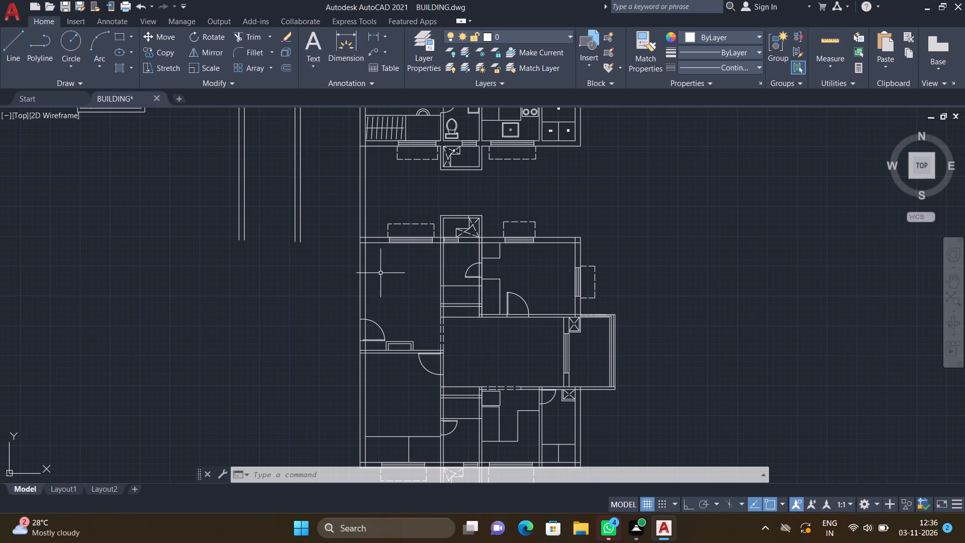
scroll(369, 208, "down", 3)
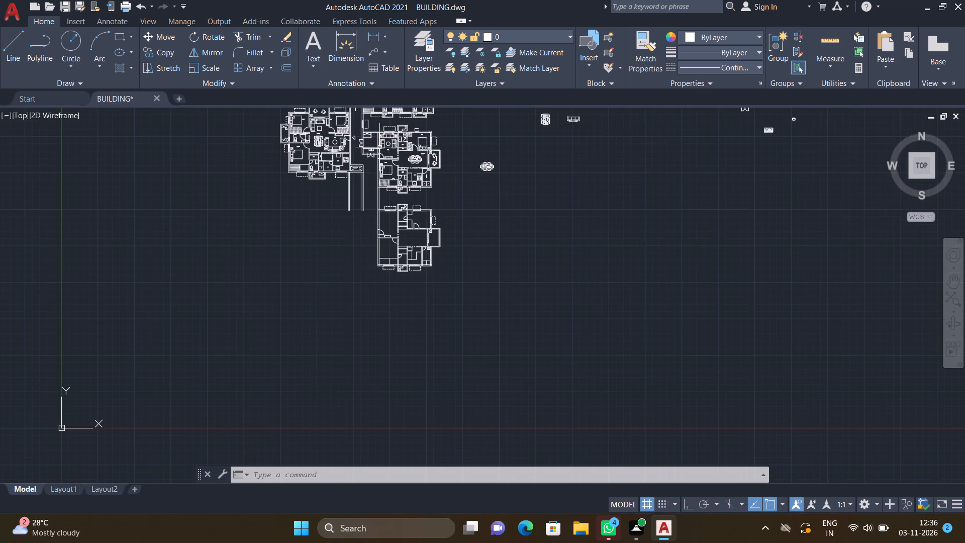
scroll(377, 125, "up", 3)
scroll(416, 155, "up", 3)
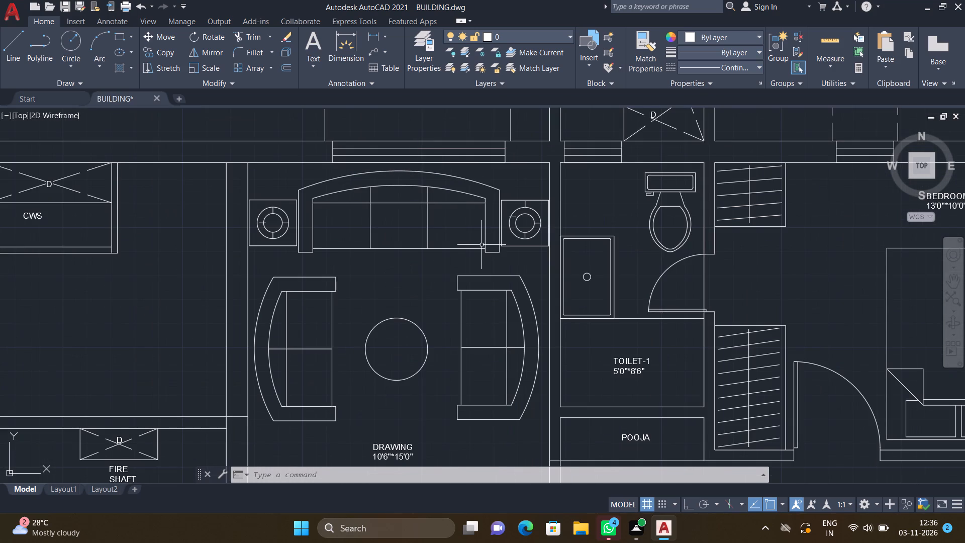
type("CO")
key("Return")
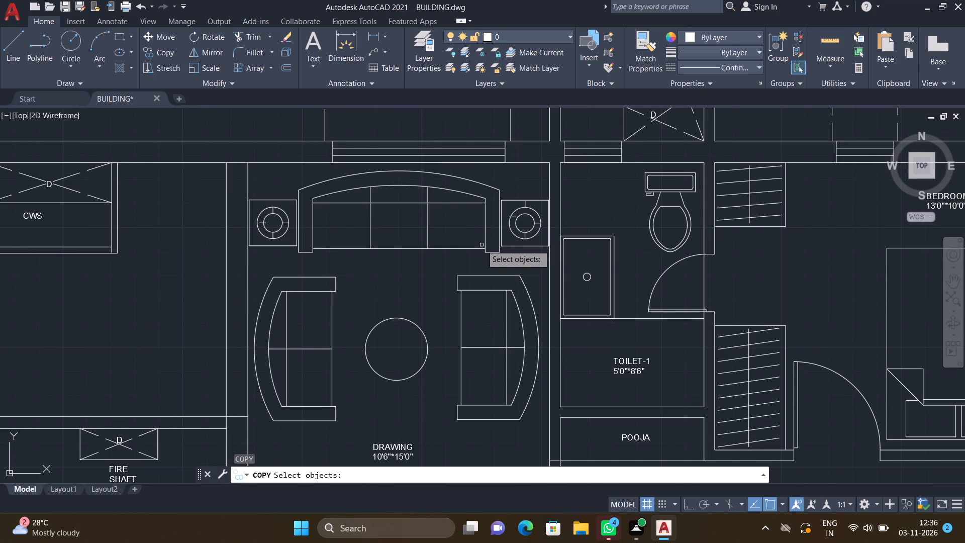
left_click(471, 248)
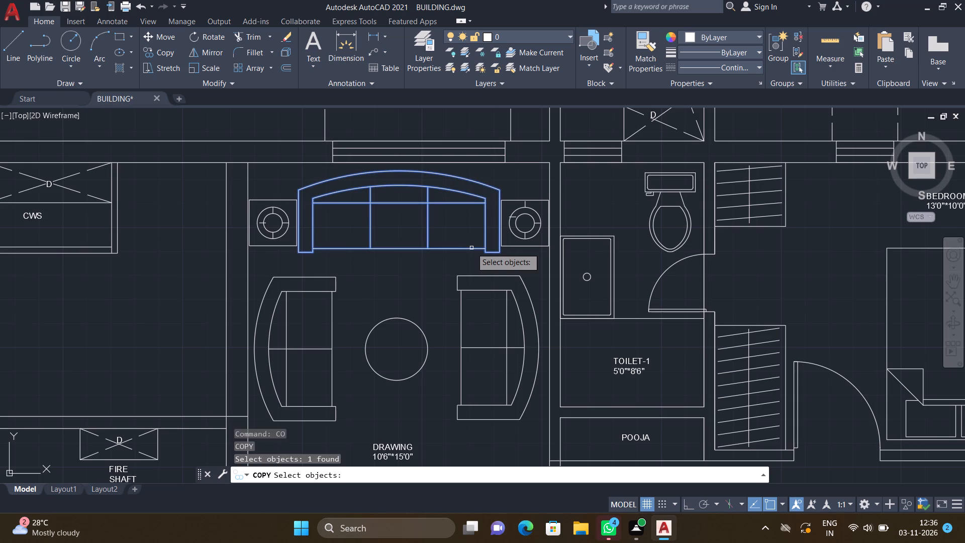
key("Return")
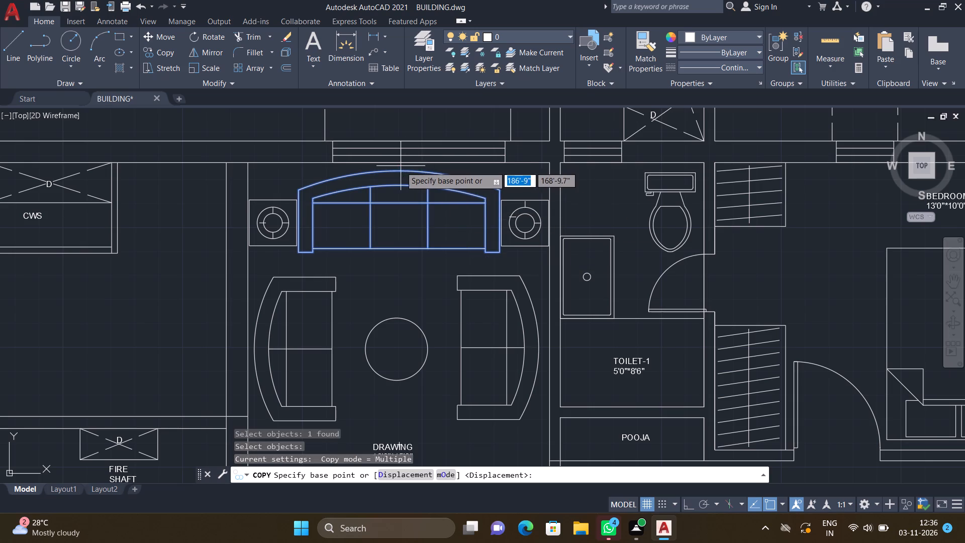
scroll(401, 168, "up", 2)
left_click_drag(398, 175, 400, 184)
scroll(432, 229, "down", 5)
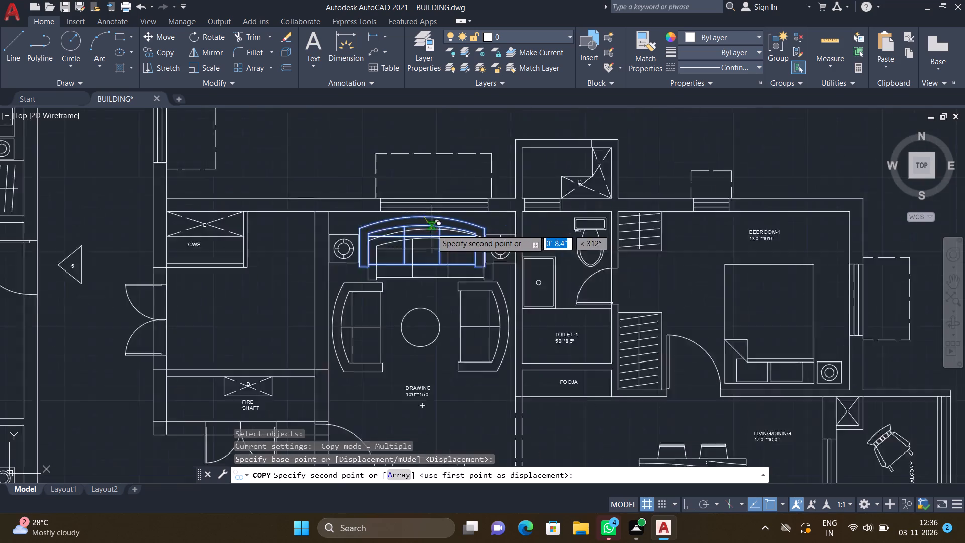
scroll(432, 229, "down", 5)
scroll(407, 344, "up", 4)
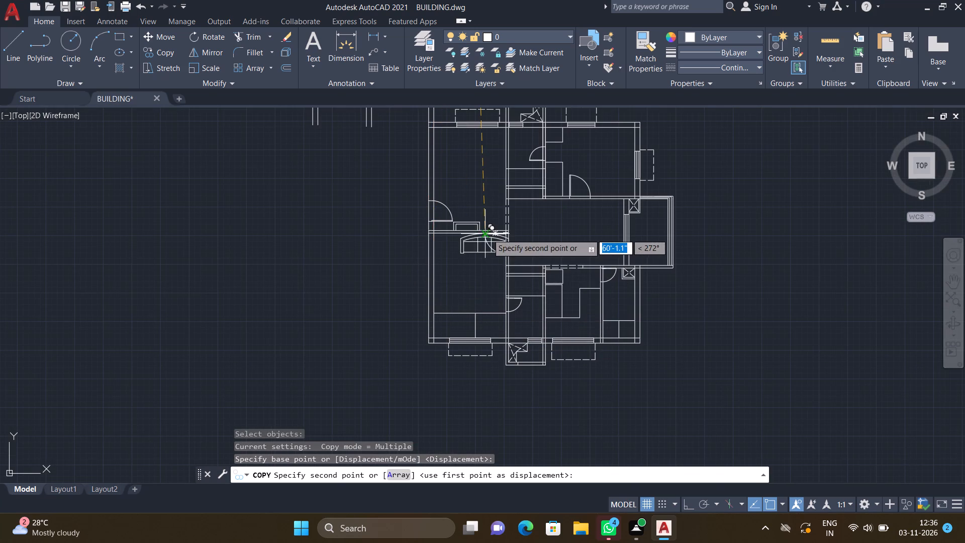
scroll(490, 208, "down", 2)
scroll(477, 172, "up", 3)
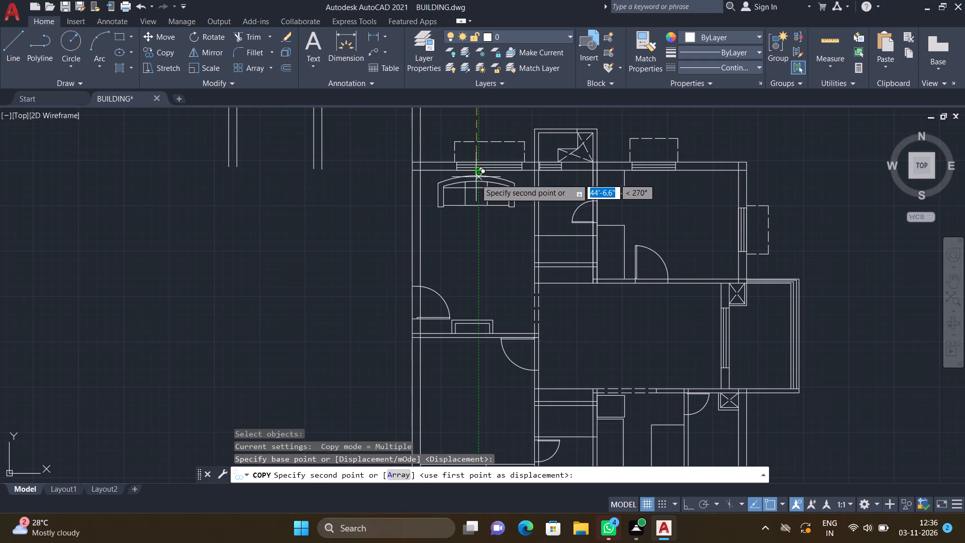
scroll(475, 188, "up", 3)
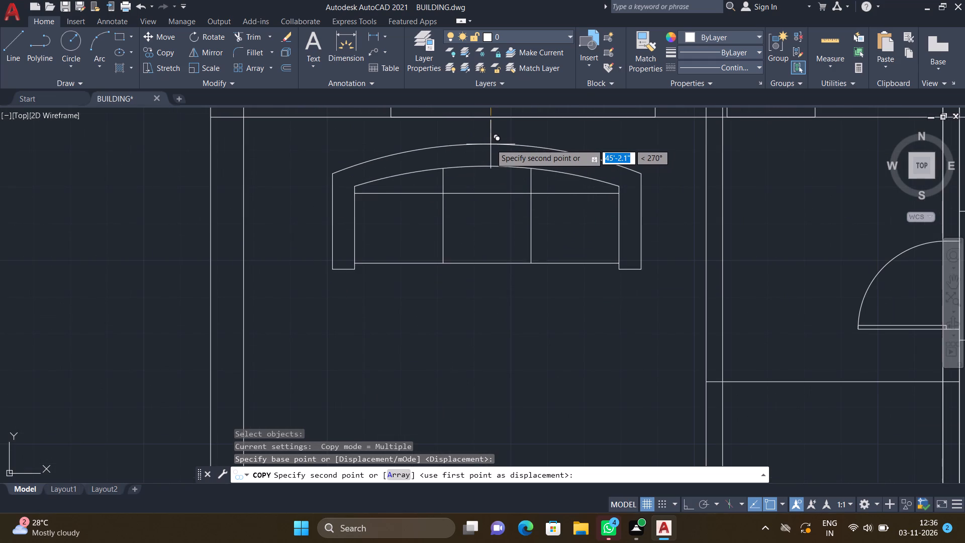
left_click(487, 131)
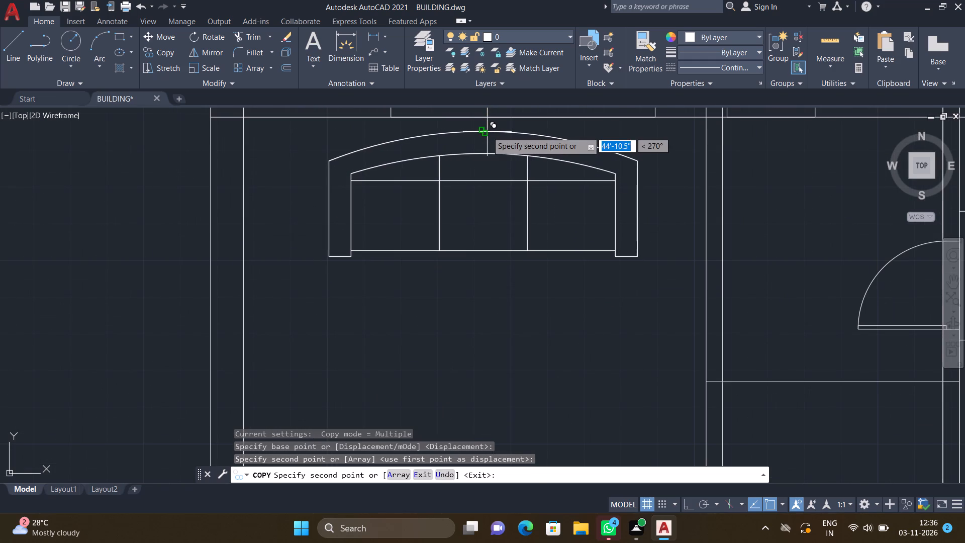
key("Return")
Copy the west lamp side table from the topmost plan's drawing room to the west side of the sofa in the lowest plan.
scroll(484, 132, "down", 4)
scroll(482, 142, "up", 1)
middle_click_drag(479, 147, 471, 295)
scroll(471, 295, "down", 5)
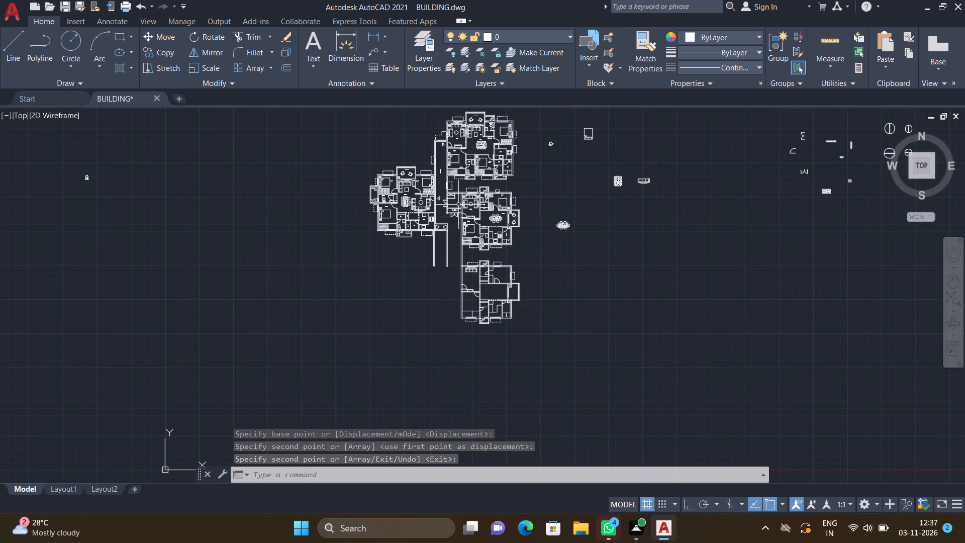
scroll(457, 103, "up", 11)
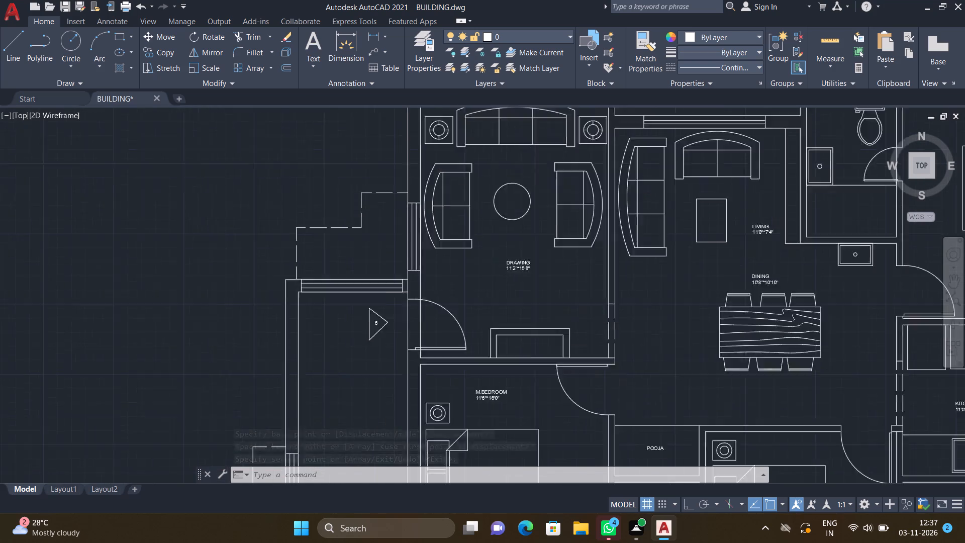
middle_click_drag(442, 137, 464, 222)
key("c")
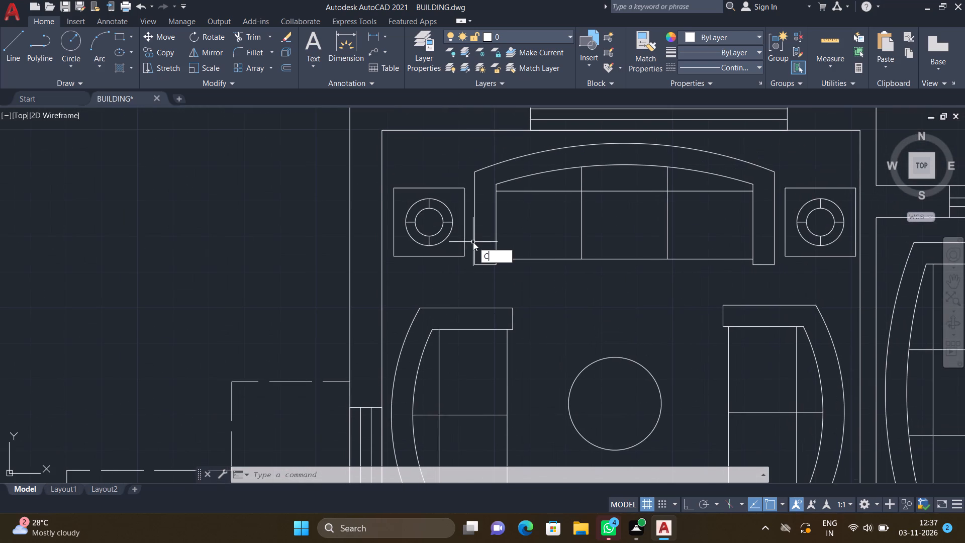
key("o")
key("Return")
scroll(463, 246, "up", 2)
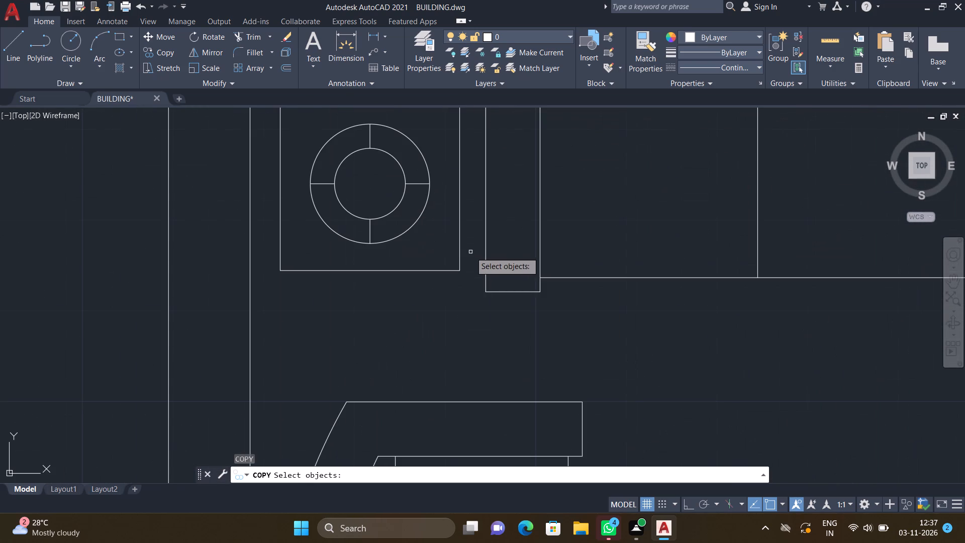
left_click(464, 282)
scroll(327, 171, "down", 2)
scroll(311, 151, "up", 2)
left_click(299, 121)
key("Return")
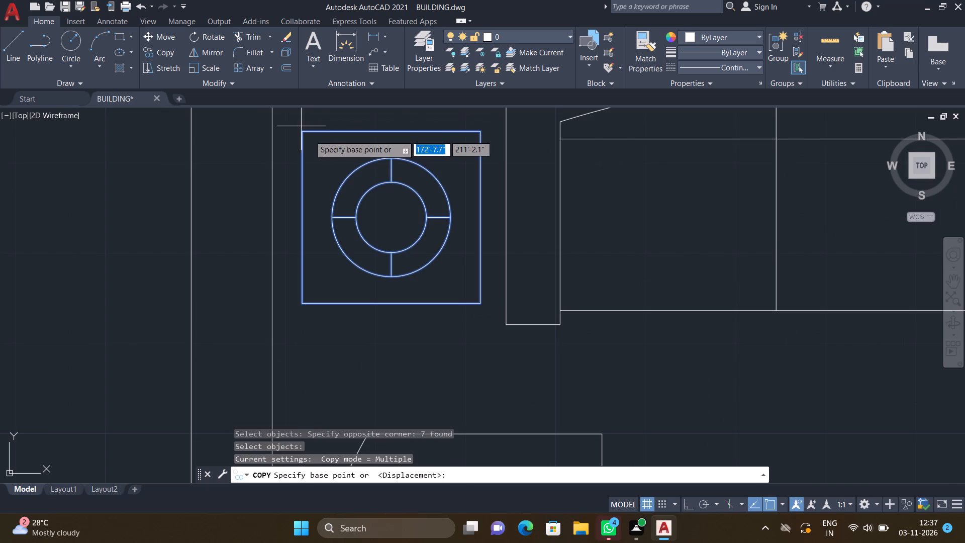
left_click(388, 130)
scroll(414, 244, "down", 11)
scroll(404, 376, "up", 2)
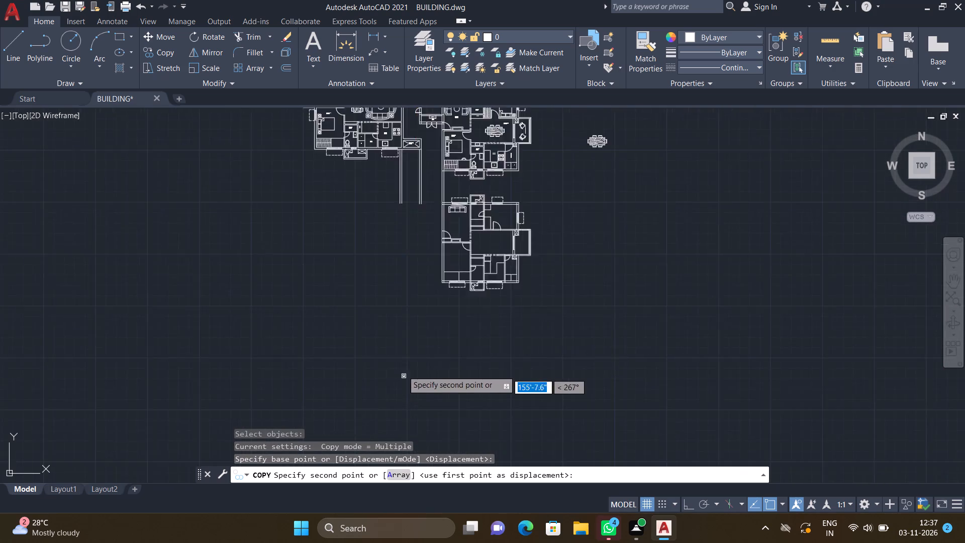
scroll(403, 369, "up", 2)
scroll(467, 120, "up", 6)
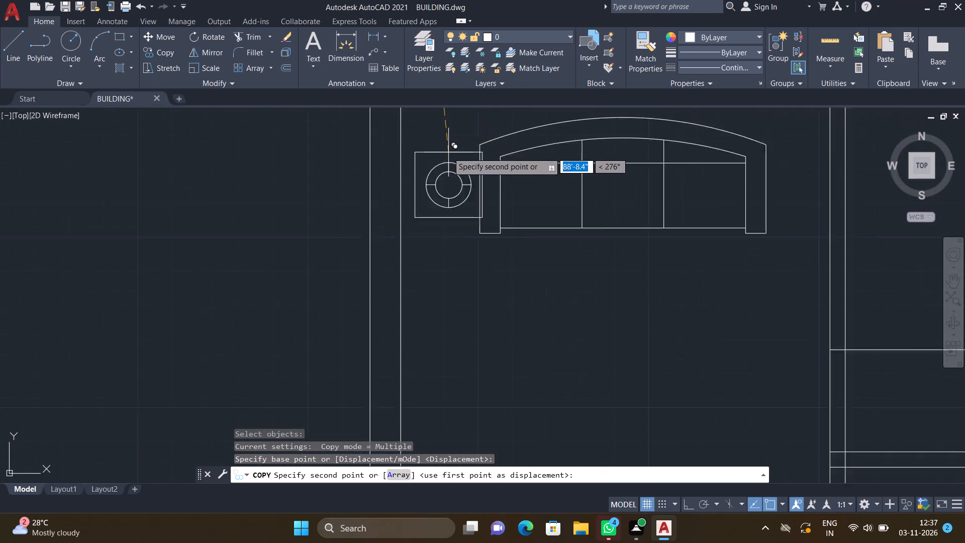
scroll(448, 152, "up", 1)
left_click(423, 167)
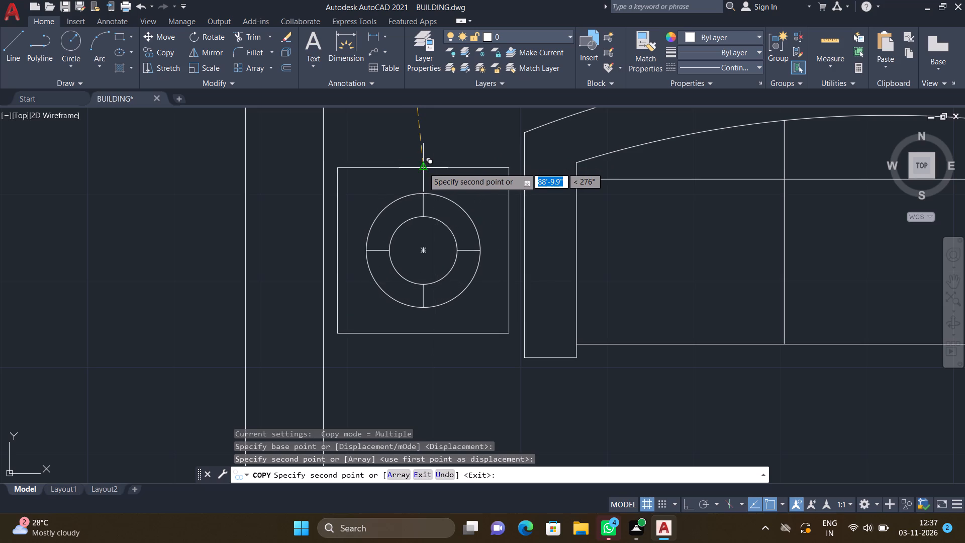
scroll(514, 189, "down", 3)
scroll(728, 194, "up", 2)
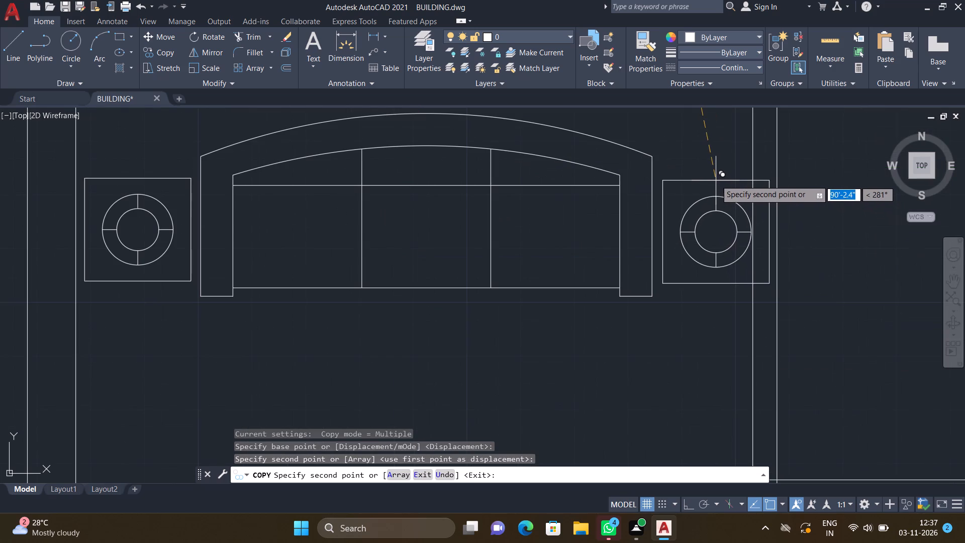
scroll(711, 177, "up", 1)
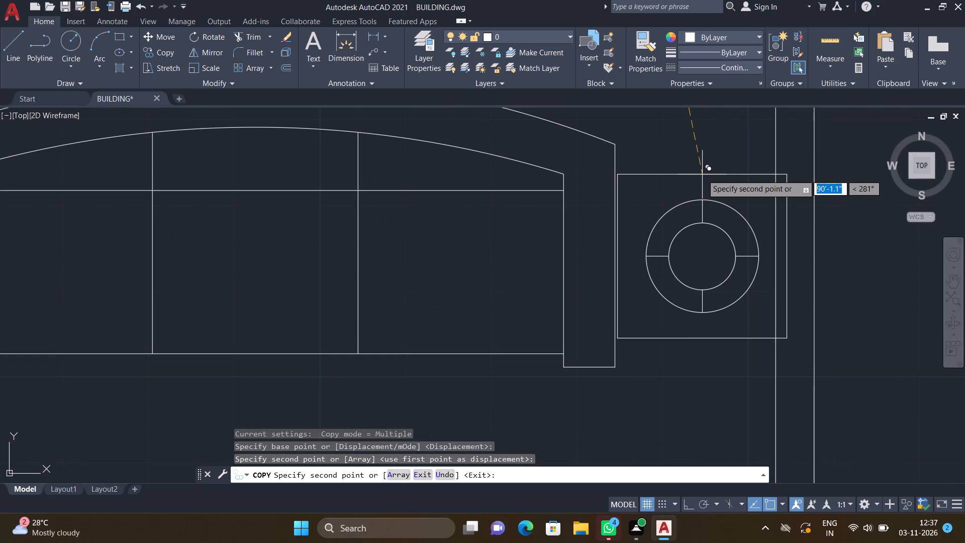
scroll(706, 186, "down", 2)
key("Return")
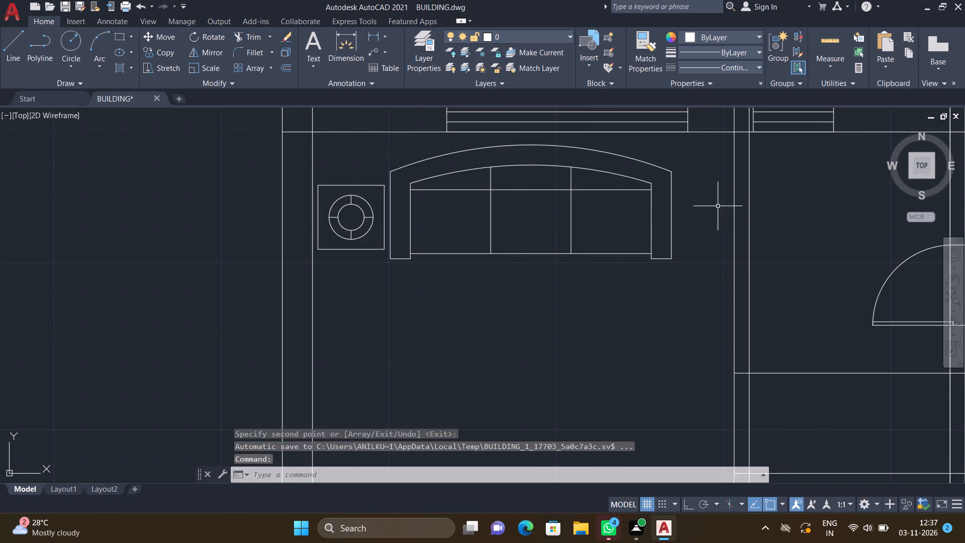
Move the copied lamp side table slightly northwest, closer to the room's west wall.
key("m")
key("Return")
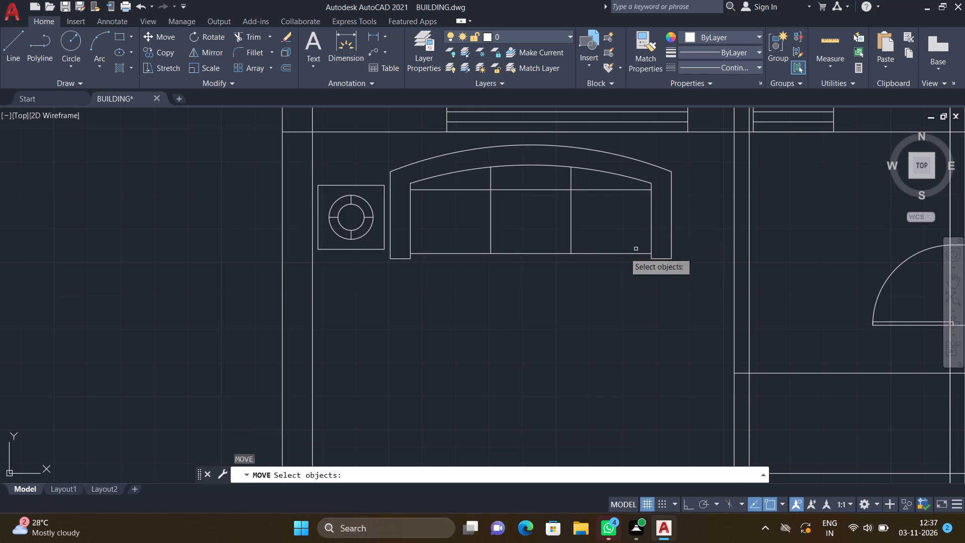
scroll(371, 219, "up", 2)
left_click(403, 302)
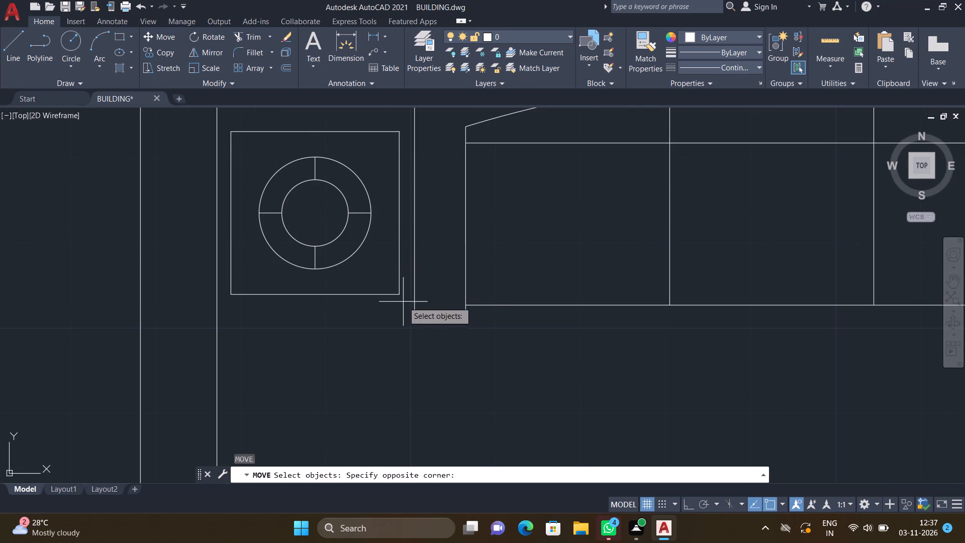
left_click(248, 138)
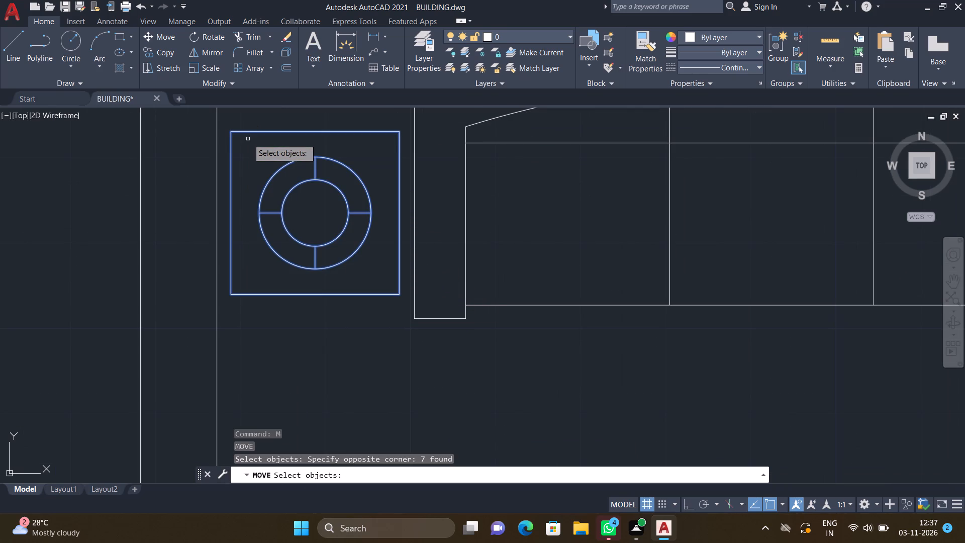
key("Return")
scroll(232, 284, "up", 2)
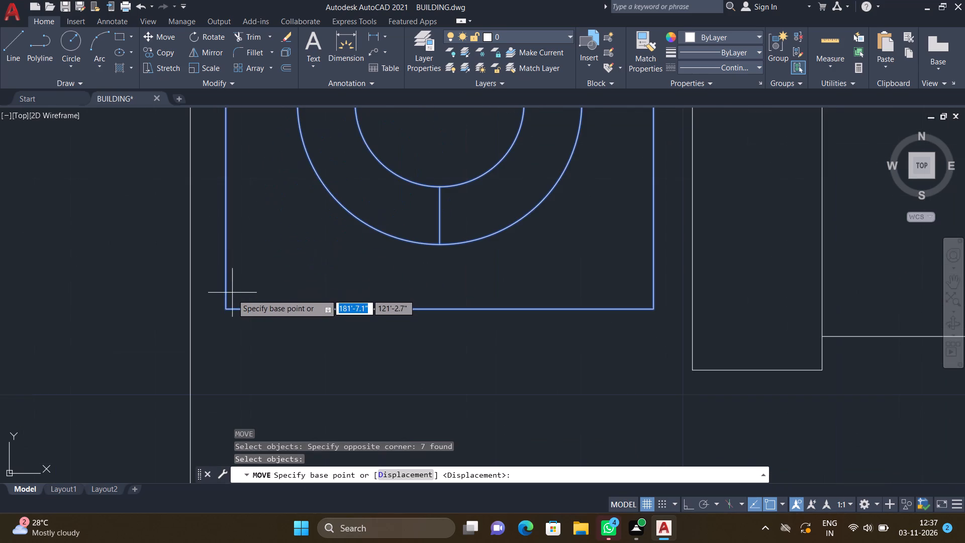
left_click(224, 308)
left_click(206, 300)
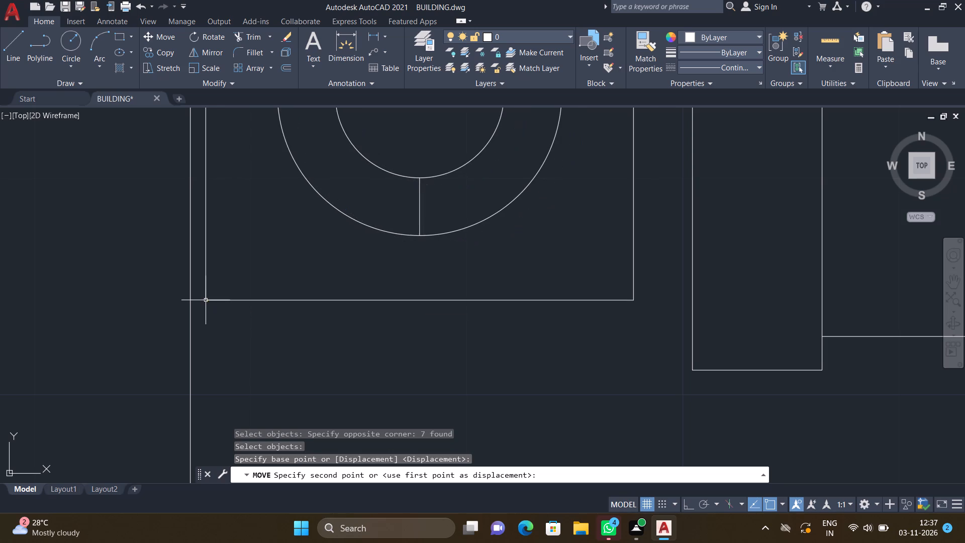
Move the three-seat sofa slightly west, closer to the lamp side table, keeping it level.
scroll(323, 298, "down", 4)
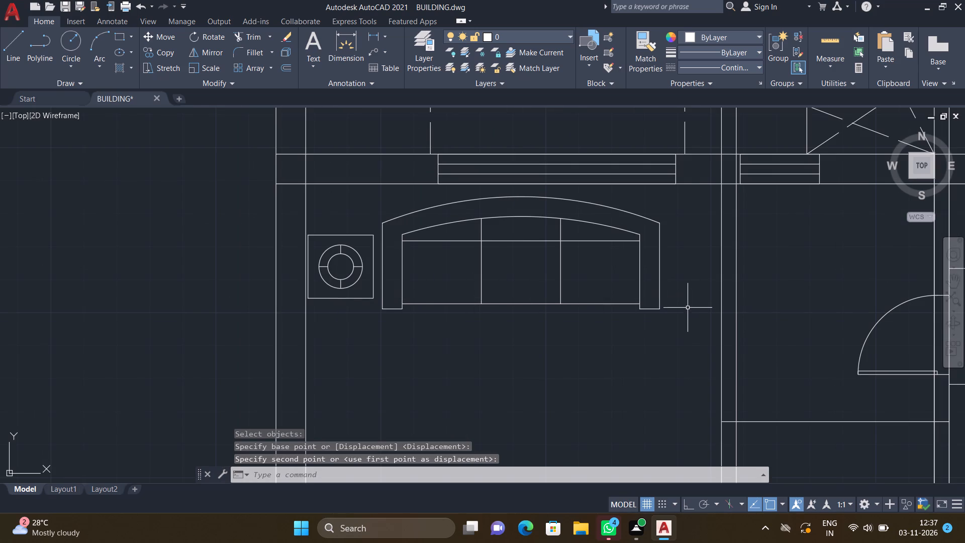
key("m")
key("Return")
left_click_drag(675, 315, 674, 315)
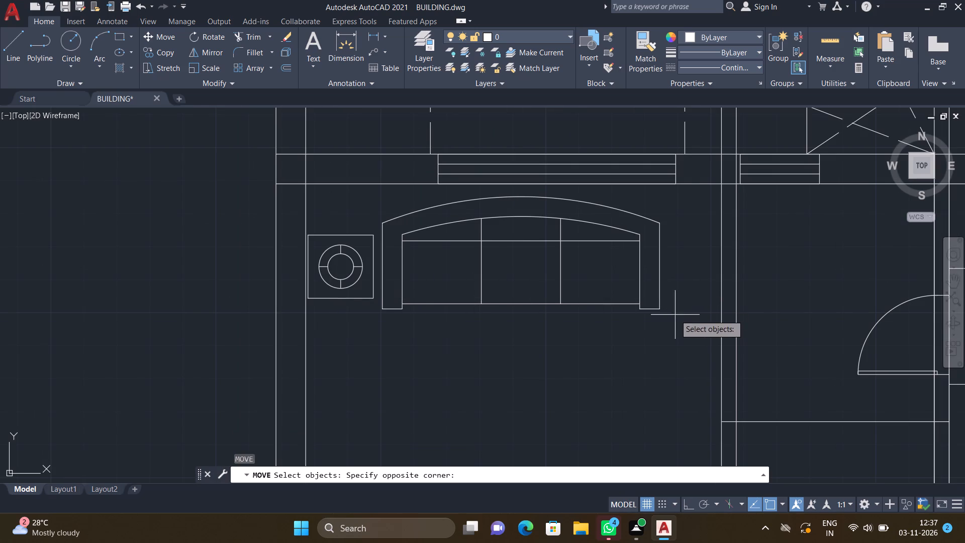
left_click_drag(674, 315, 667, 311)
left_click(553, 249)
key("Return")
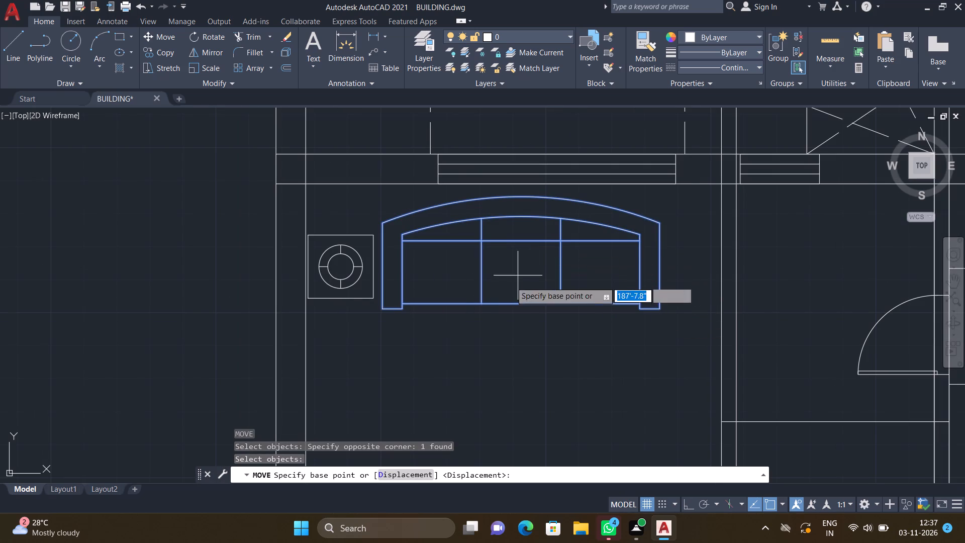
scroll(504, 304, "up", 1)
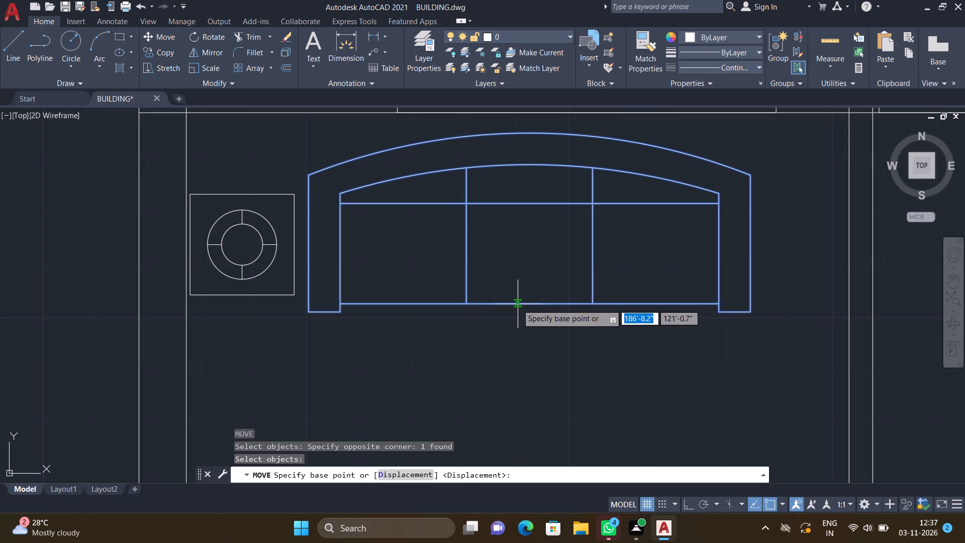
left_click(529, 303)
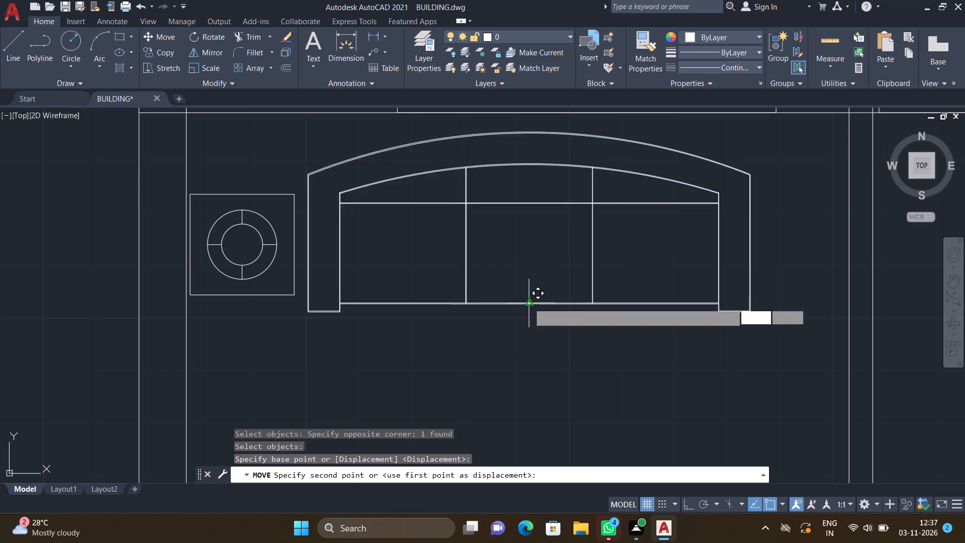
left_click(521, 302)
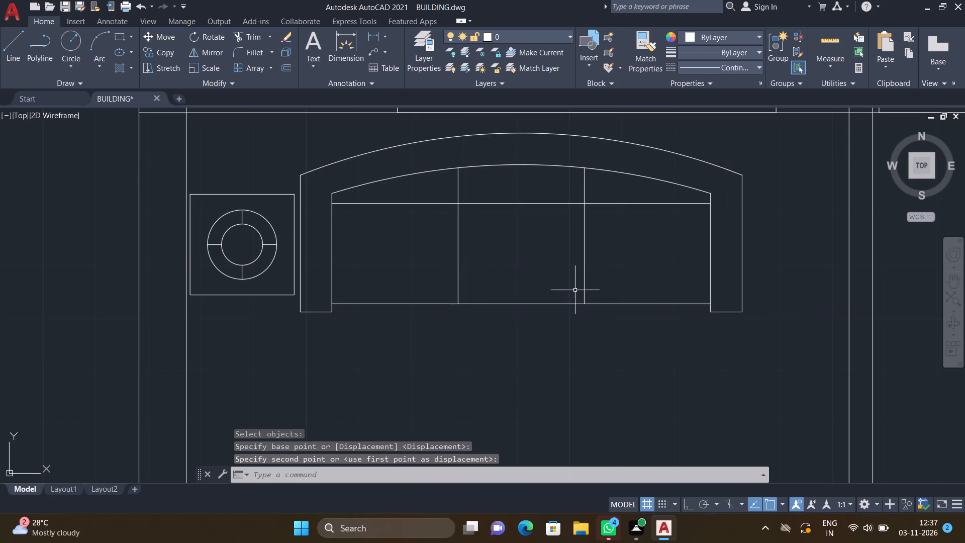
Copy the lamp side table about 8'-9" east, placing it between the three-seat sofa and the room's east wall.
scroll(575, 290, "down", 2)
type("CO")
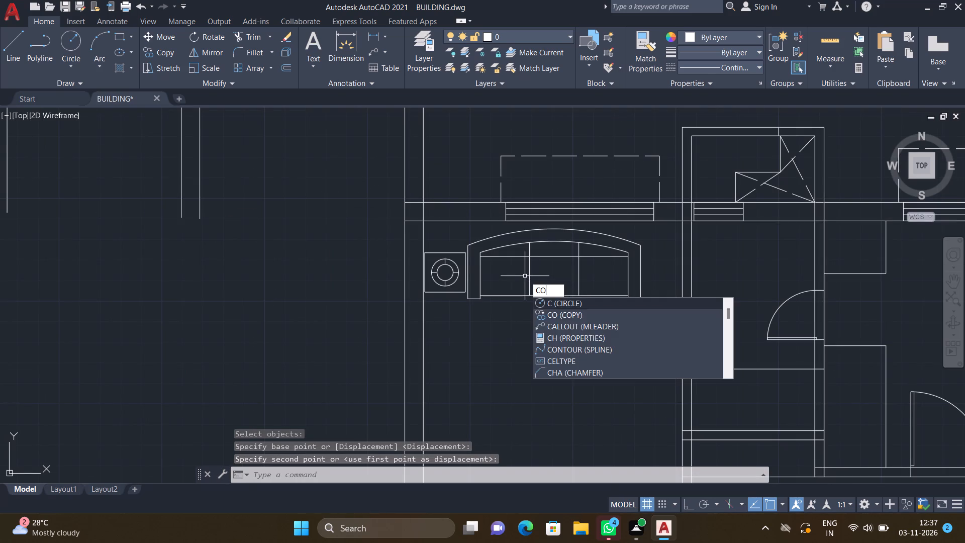
key("Return")
scroll(462, 281, "up", 2)
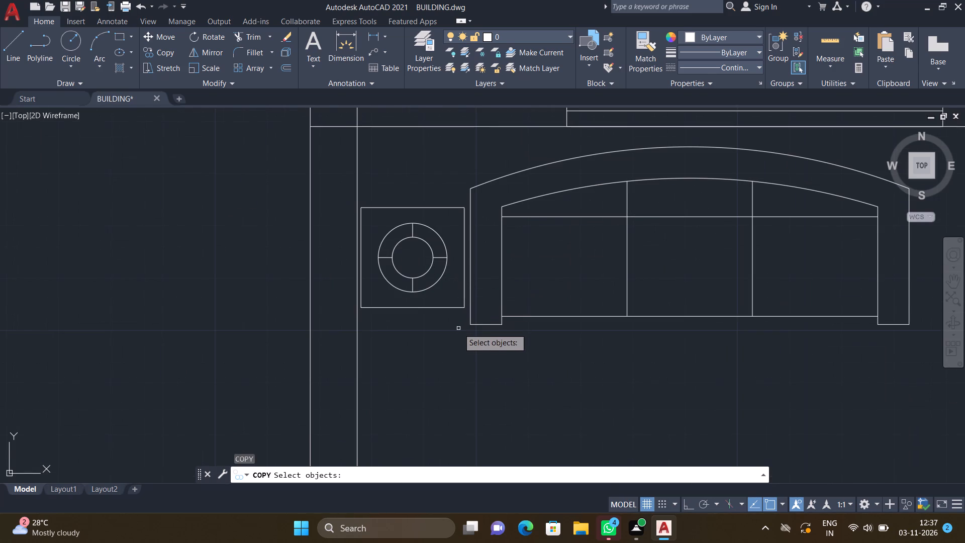
left_click(458, 318)
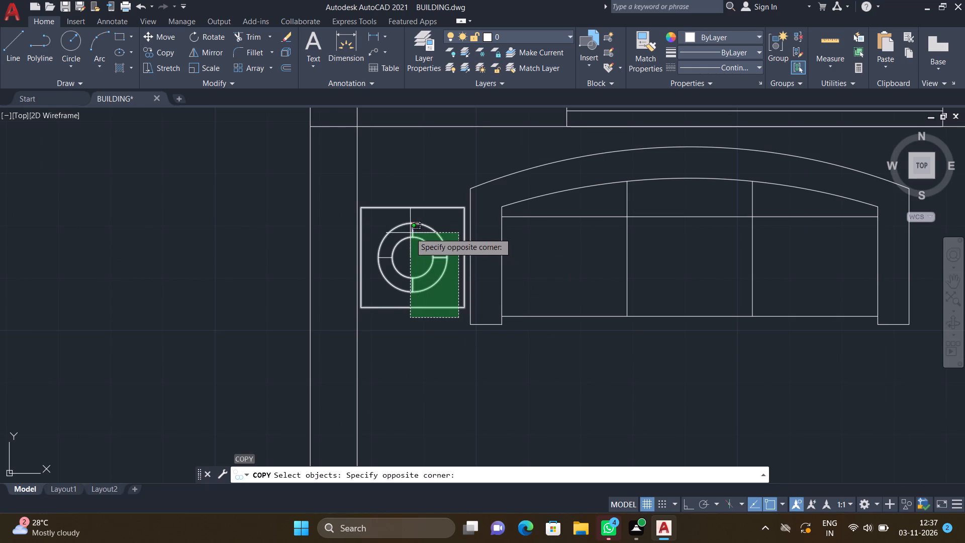
scroll(403, 228, "up", 2)
left_click(361, 163)
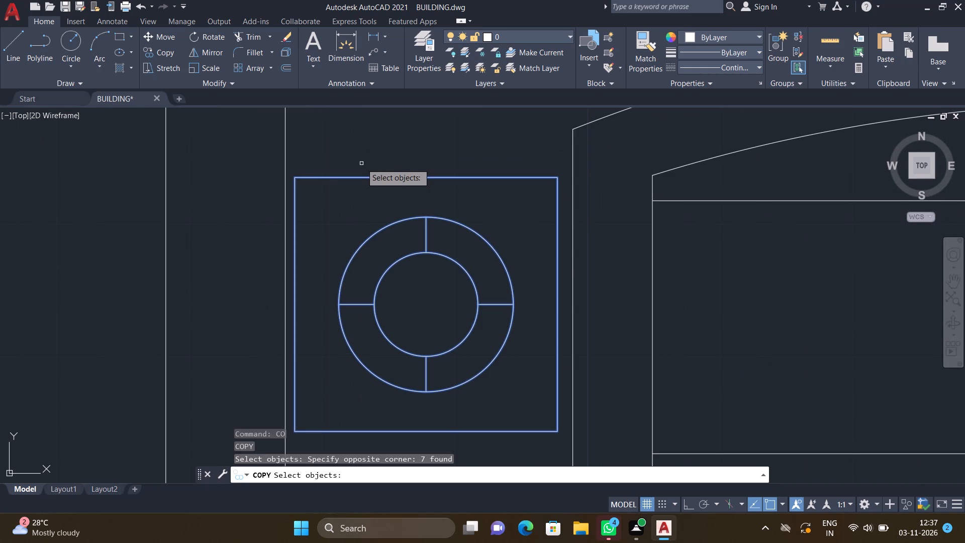
key("Return")
scroll(430, 331, "down", 2)
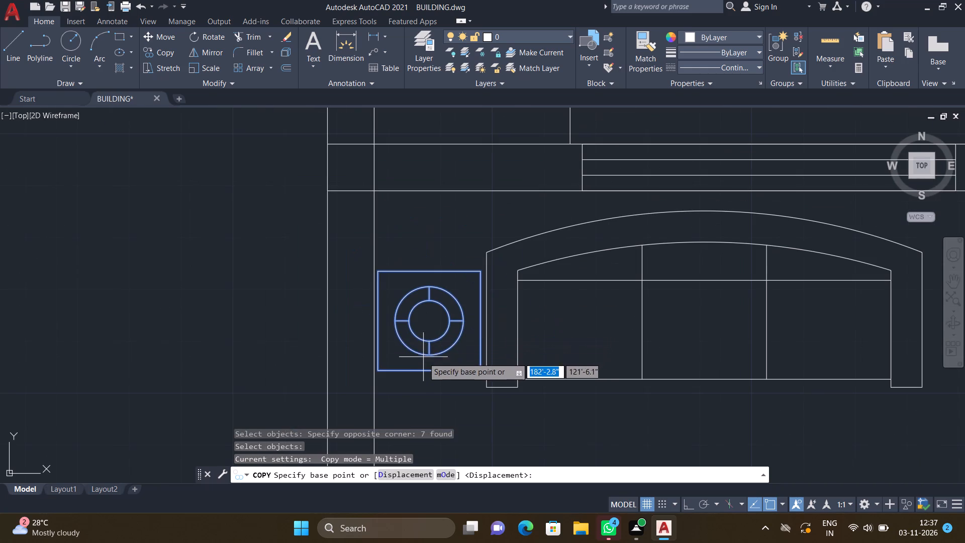
left_click(428, 370)
scroll(555, 365, "down", 3)
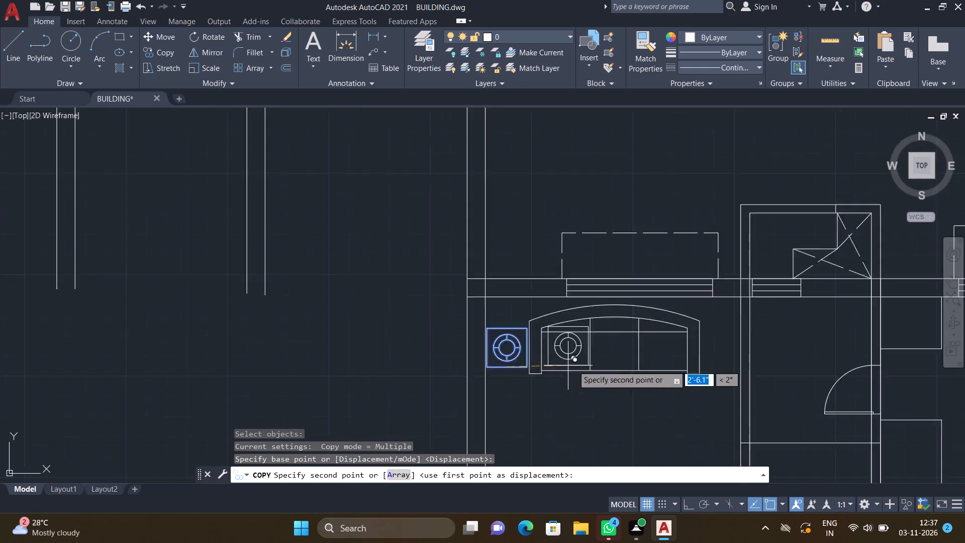
scroll(691, 362, "up", 2)
scroll(616, 368, "up", 3)
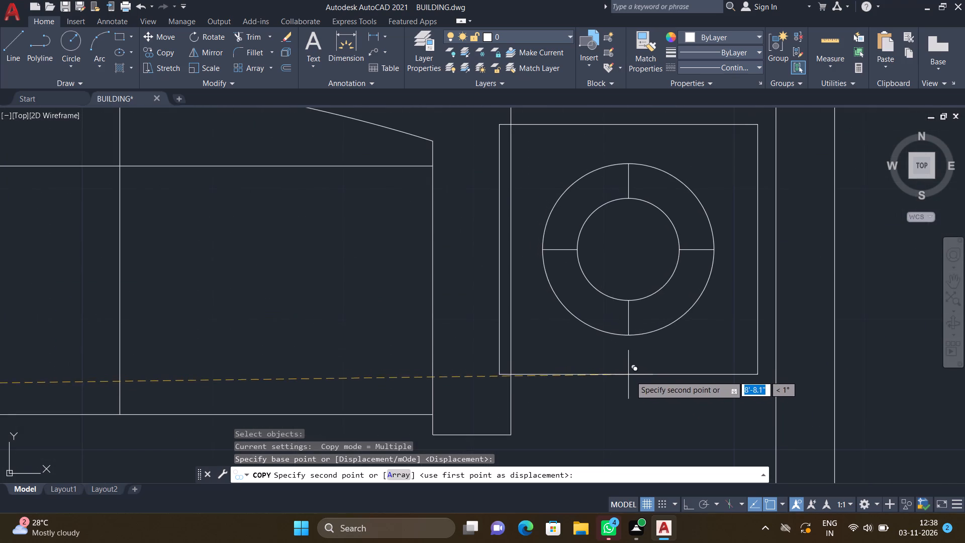
left_click(643, 414)
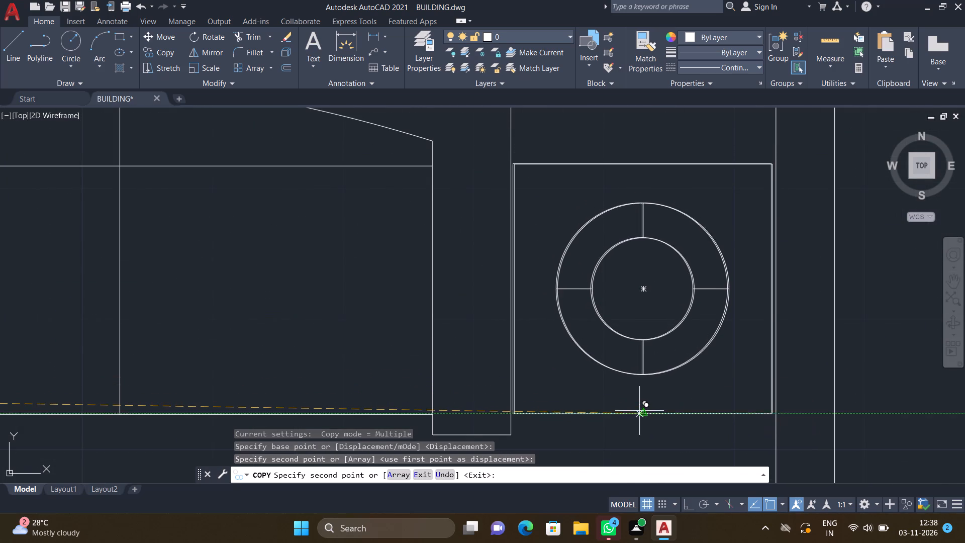
key("Return")
Move the three-seat sofa slightly west so it sits evenly between the two lamp side tables.
scroll(575, 438, "down", 4)
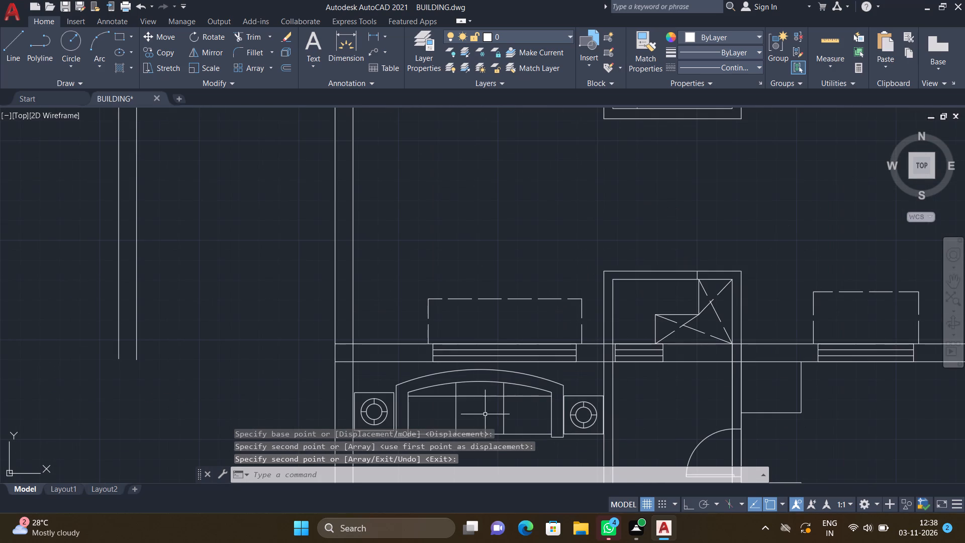
scroll(452, 287, "down", 2)
scroll(449, 341, "up", 2)
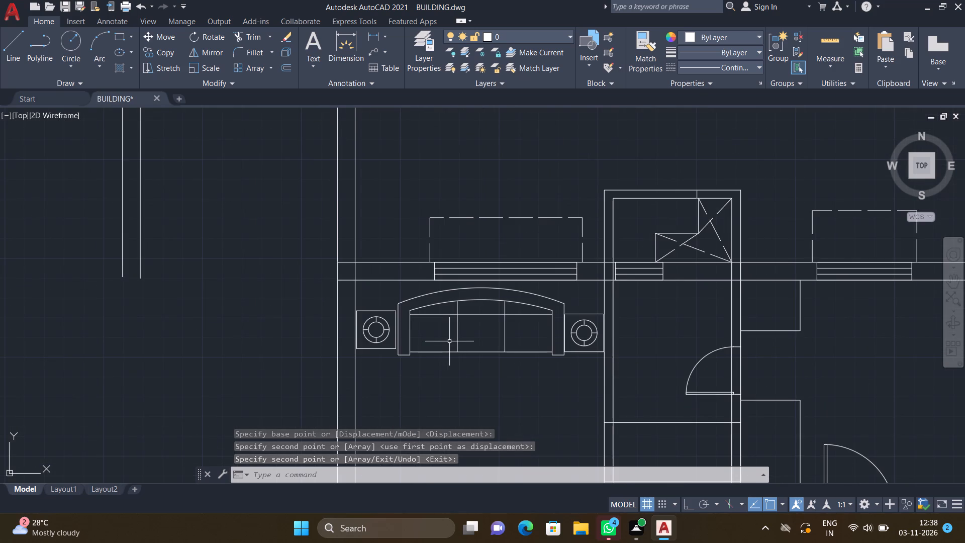
scroll(425, 339, "up", 2)
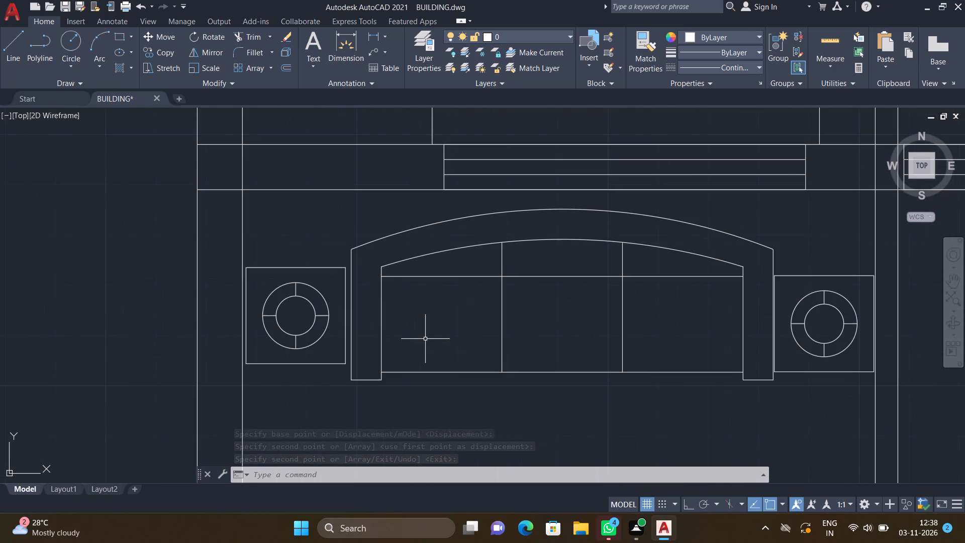
key("m")
key("Return")
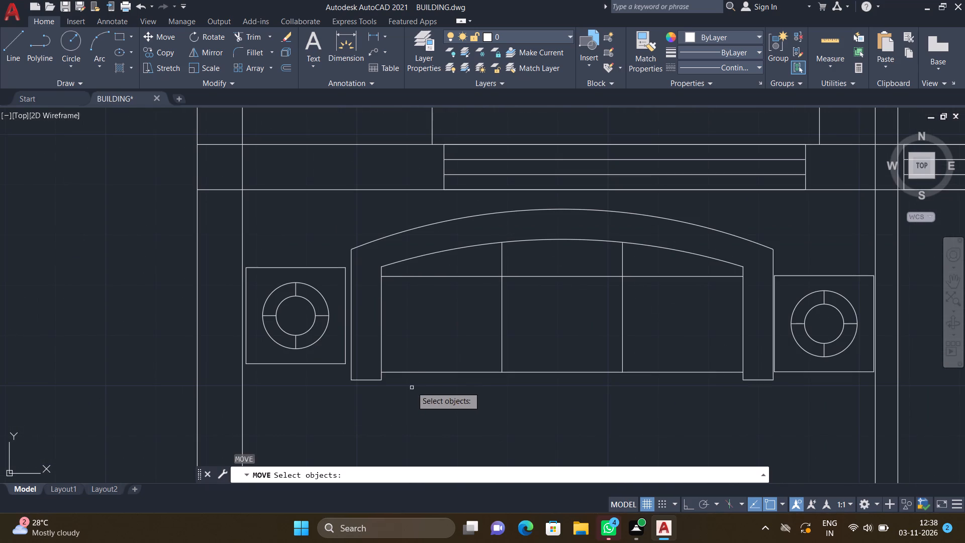
left_click(418, 373)
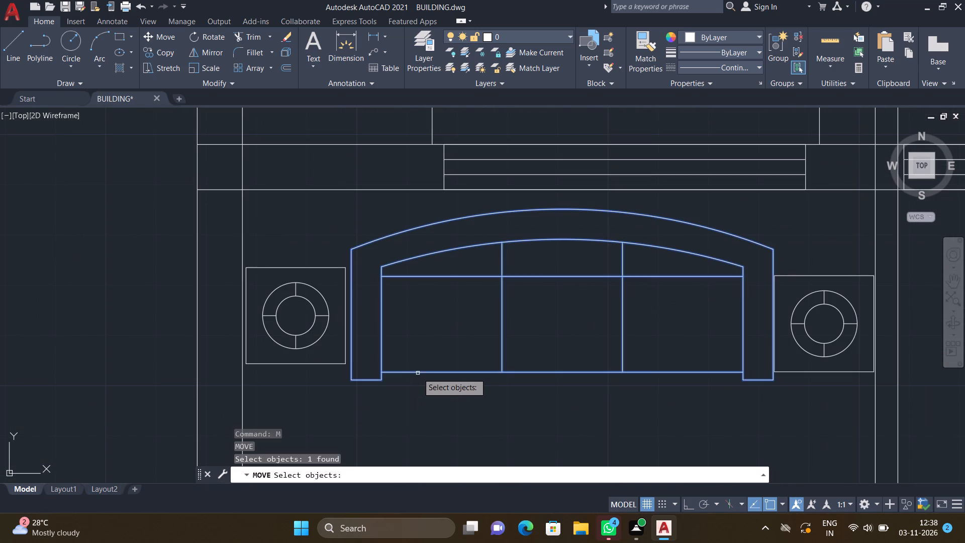
key("Return")
scroll(334, 386, "up", 2)
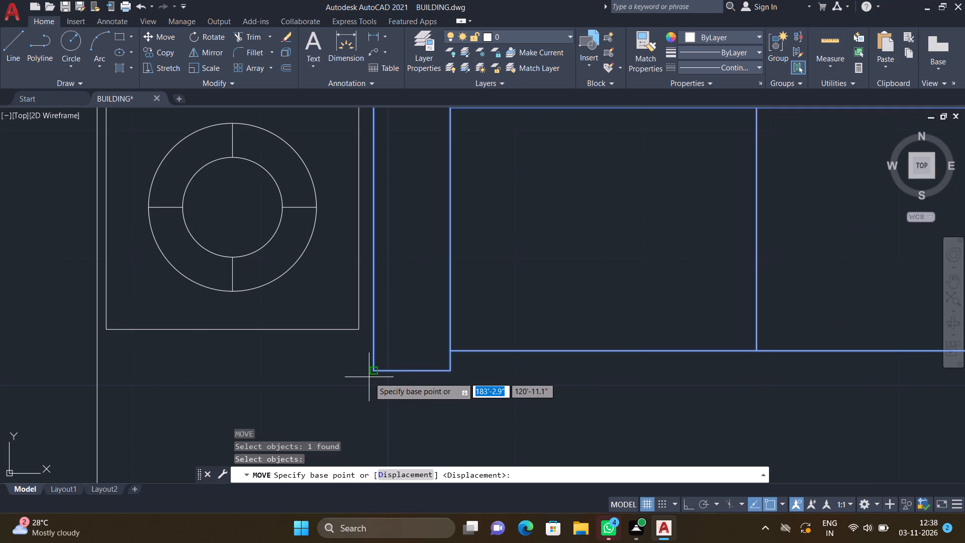
left_click(376, 373)
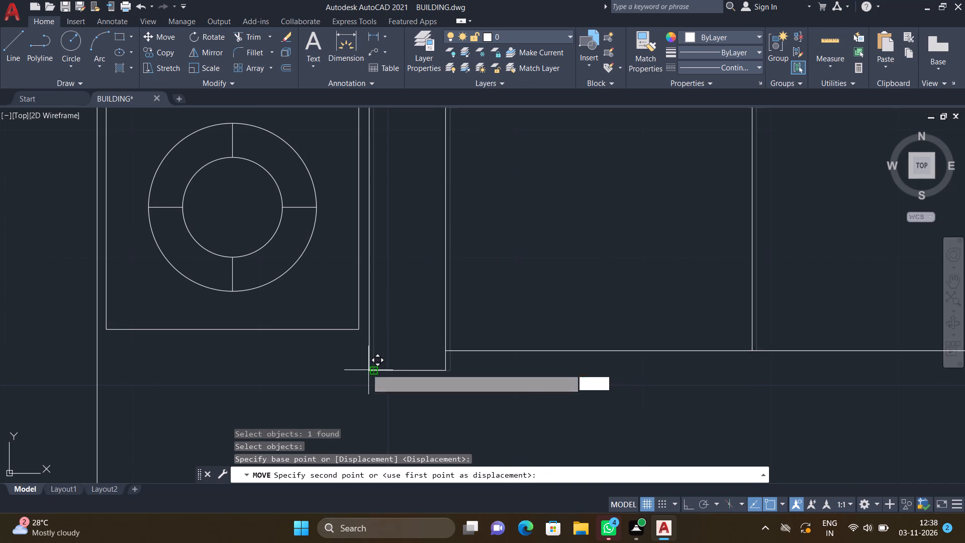
left_click(364, 367)
scroll(432, 354, "down", 3)
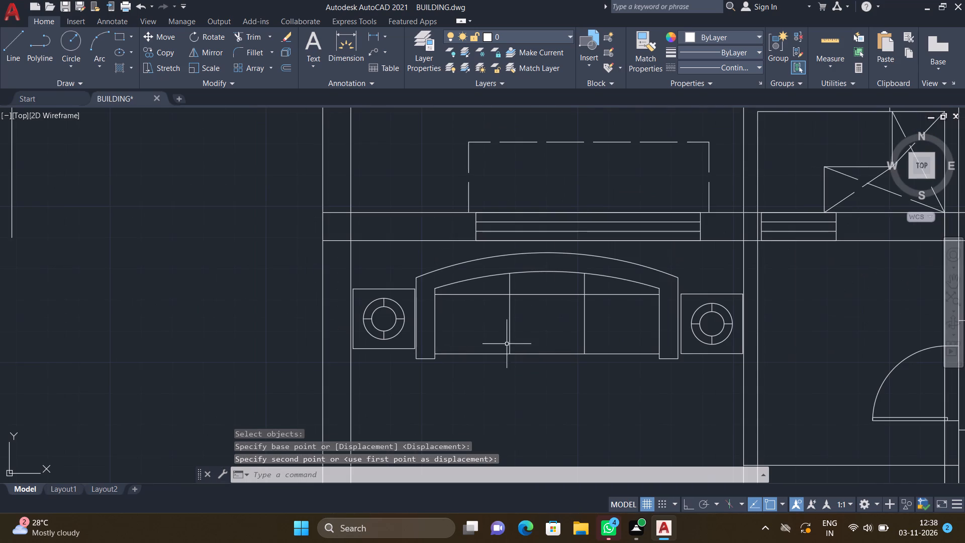
Copy the west two-seat sofa from the drawing room of the plan above about 44'-10" south into the lowest plan's northwest room.
scroll(552, 317, "down", 3)
middle_click_drag(532, 282, 538, 318)
scroll(541, 321, "down", 3)
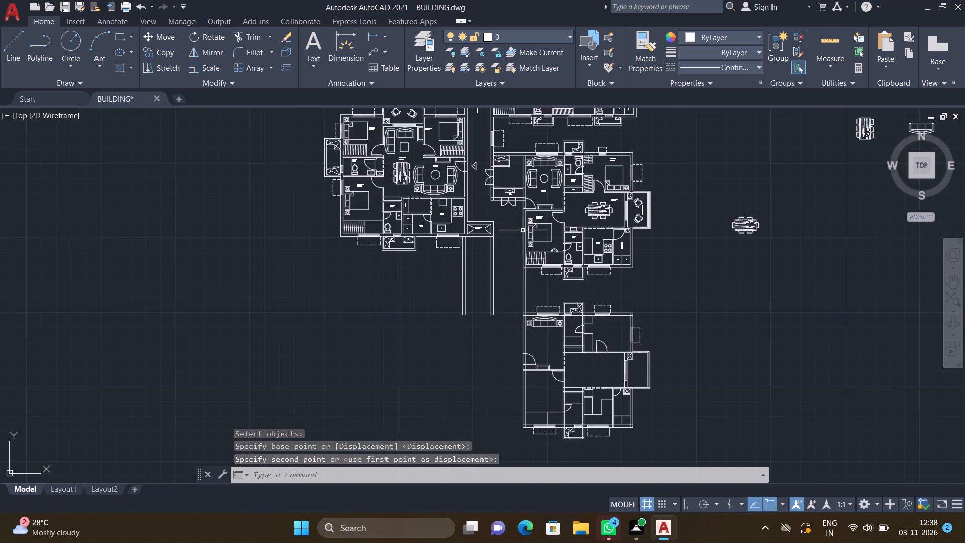
scroll(526, 176, "up", 3)
type("CO")
key("Return")
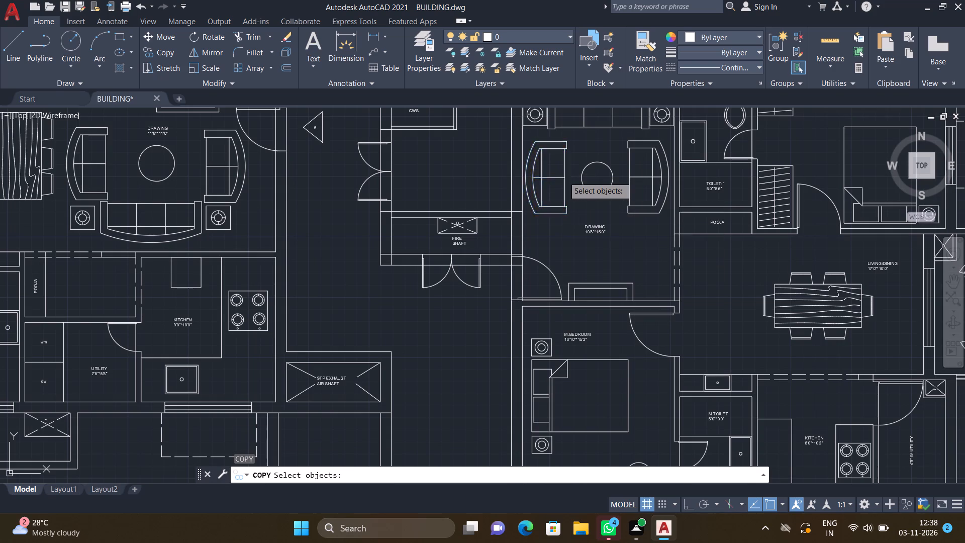
left_click(563, 176)
key("Return")
left_click(564, 178)
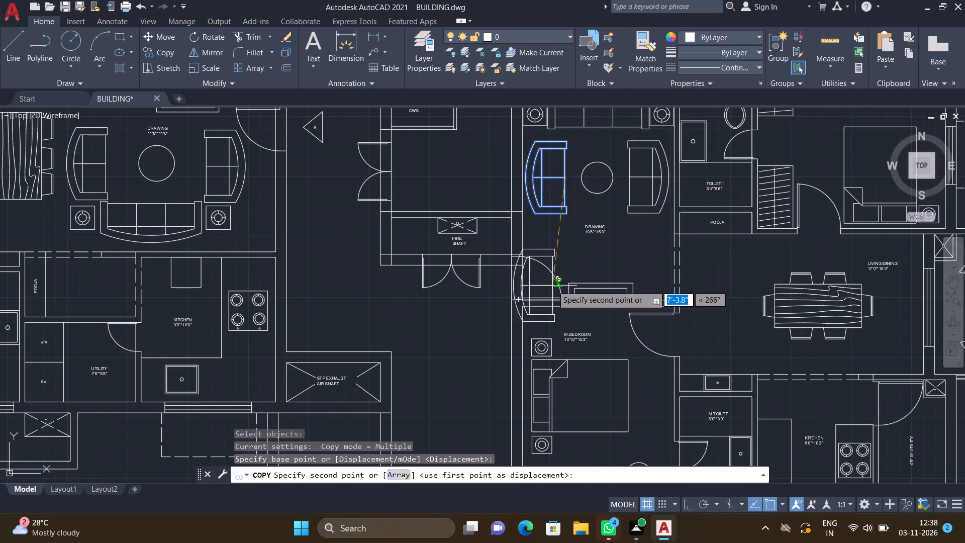
scroll(552, 286, "down", 5)
scroll(552, 356, "up", 3)
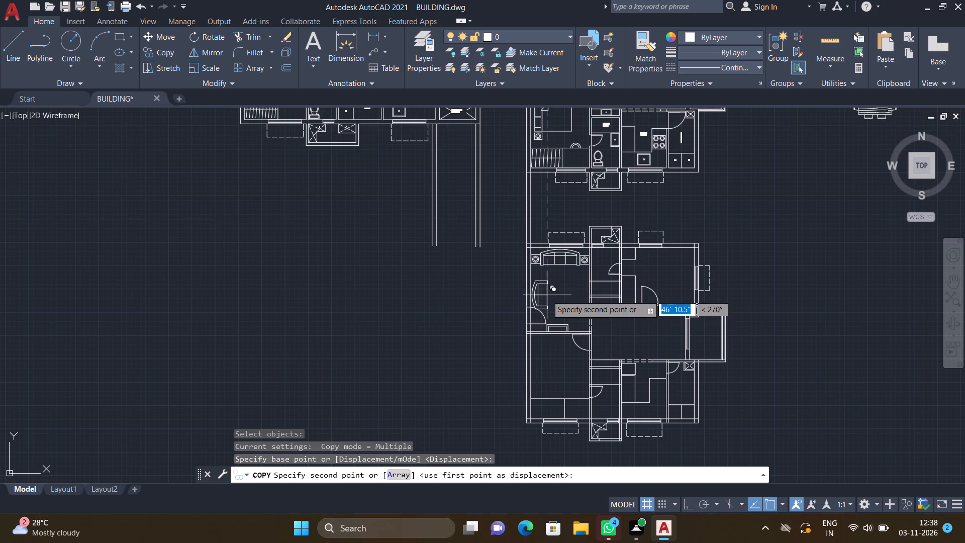
scroll(549, 289, "up", 2)
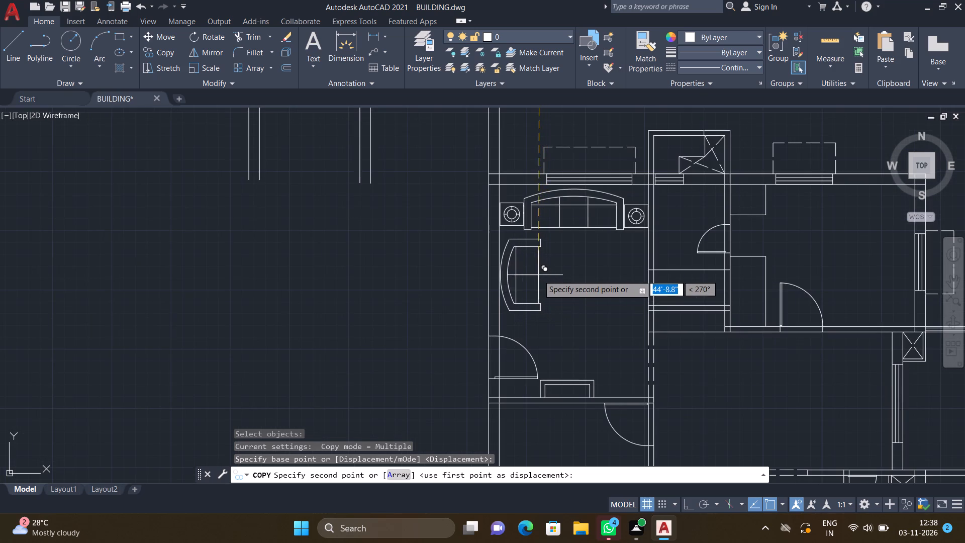
scroll(538, 275, "up", 2)
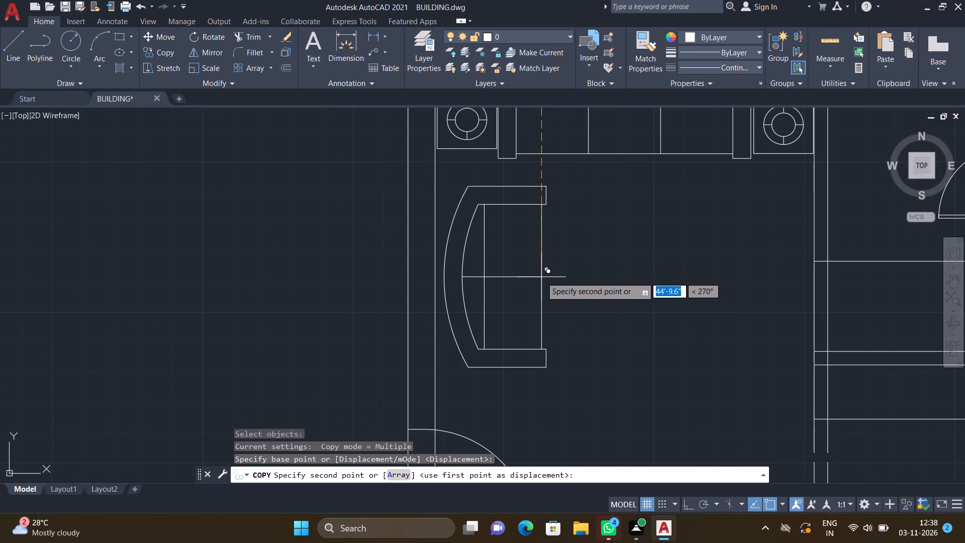
double_click(541, 277)
key("Return")
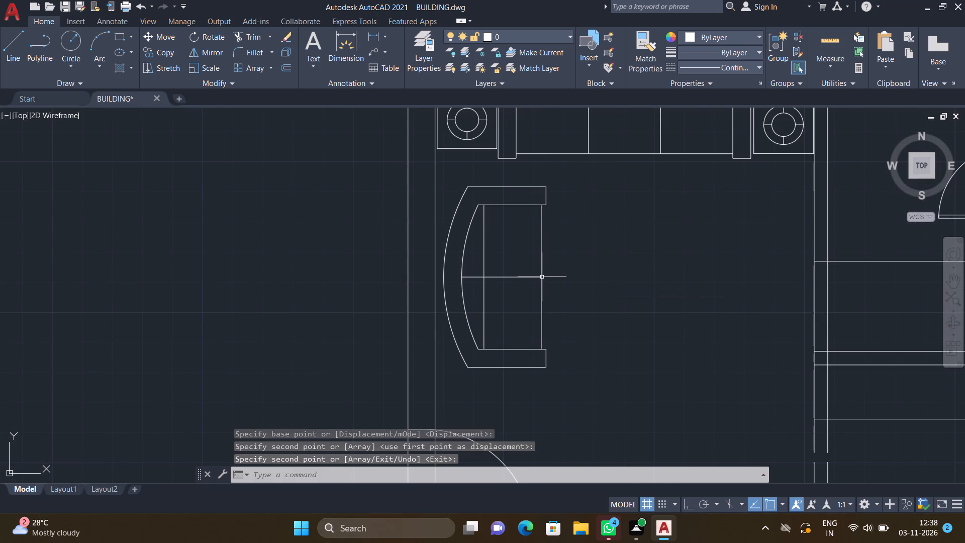
Copy the east two-seat sofa from the drawing room above about 44'-11" south, facing the west two-seat sofa in the lowest plan.
scroll(542, 270, "down", 3)
scroll(543, 354, "down", 2)
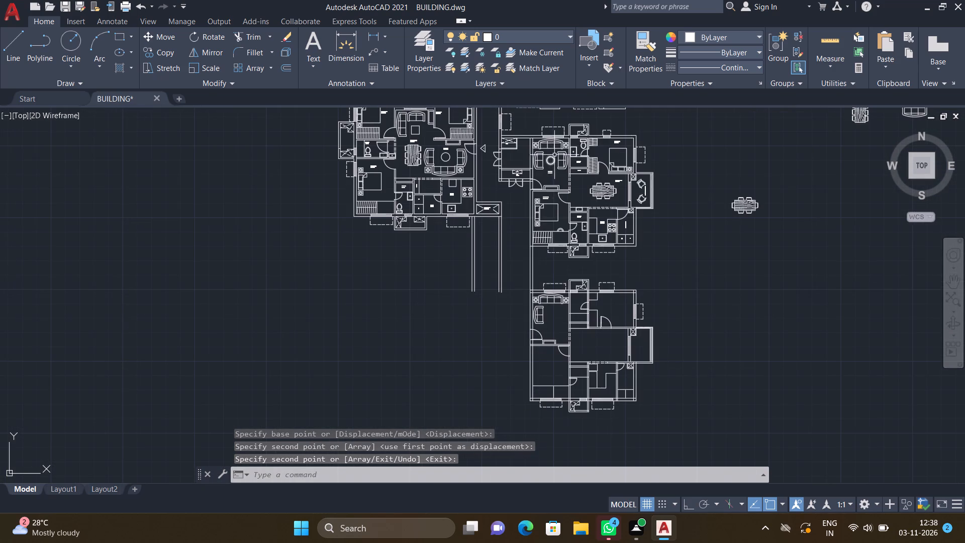
scroll(555, 154, "up", 3)
scroll(594, 141, "up", 1)
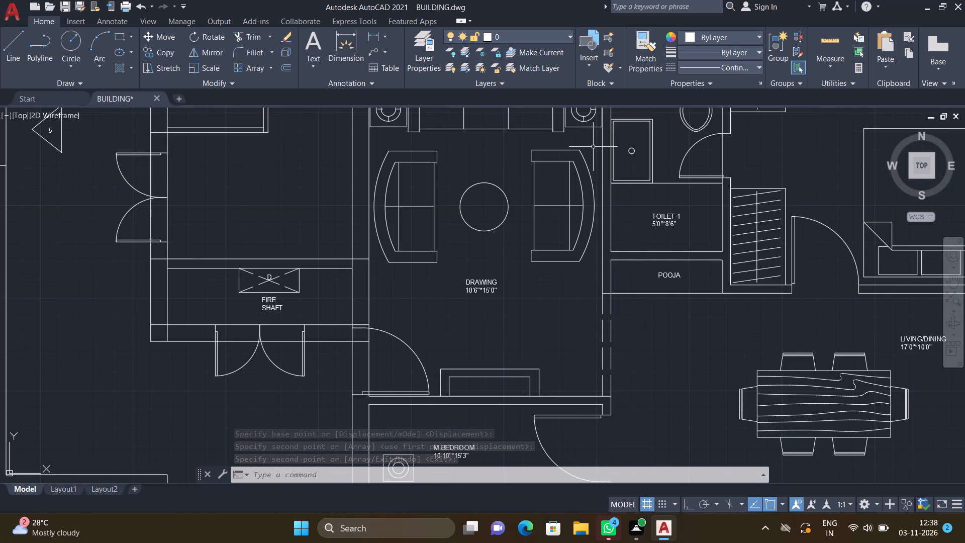
type("CO")
key("Return")
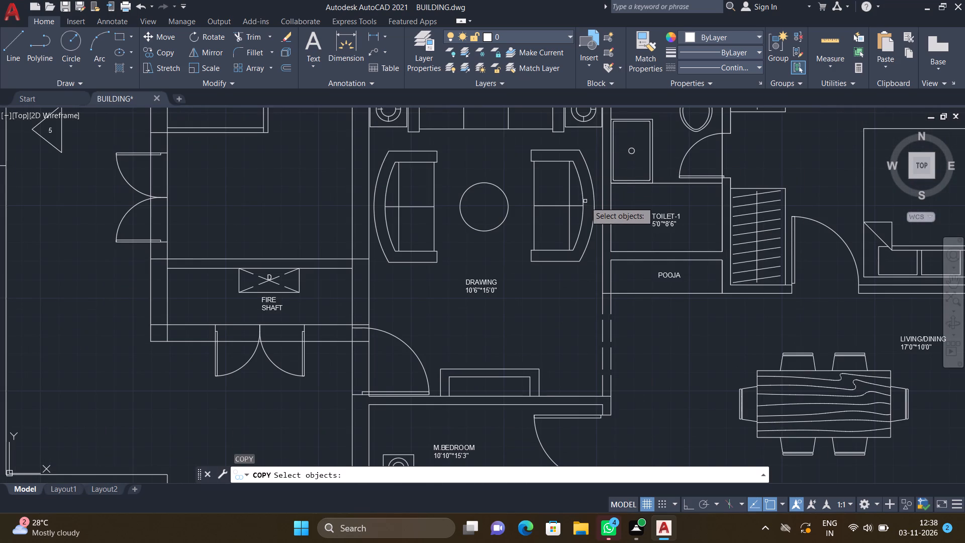
left_click(583, 199)
key("Return")
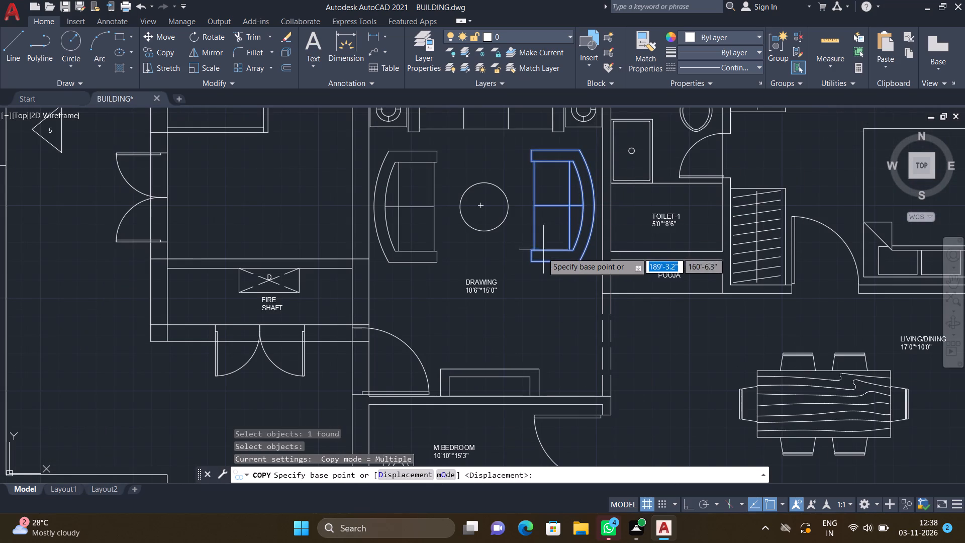
scroll(533, 212, "up", 2)
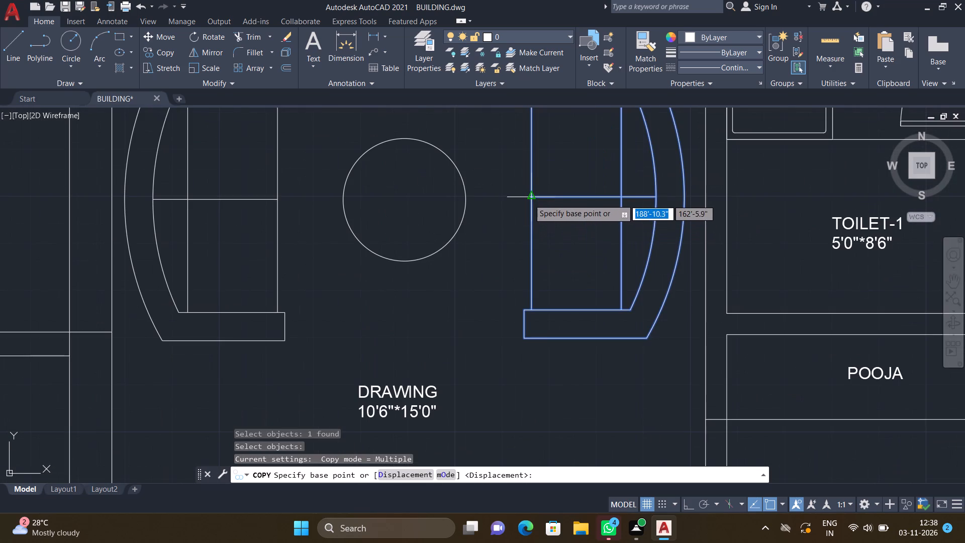
left_click(529, 199)
scroll(547, 258, "down", 9)
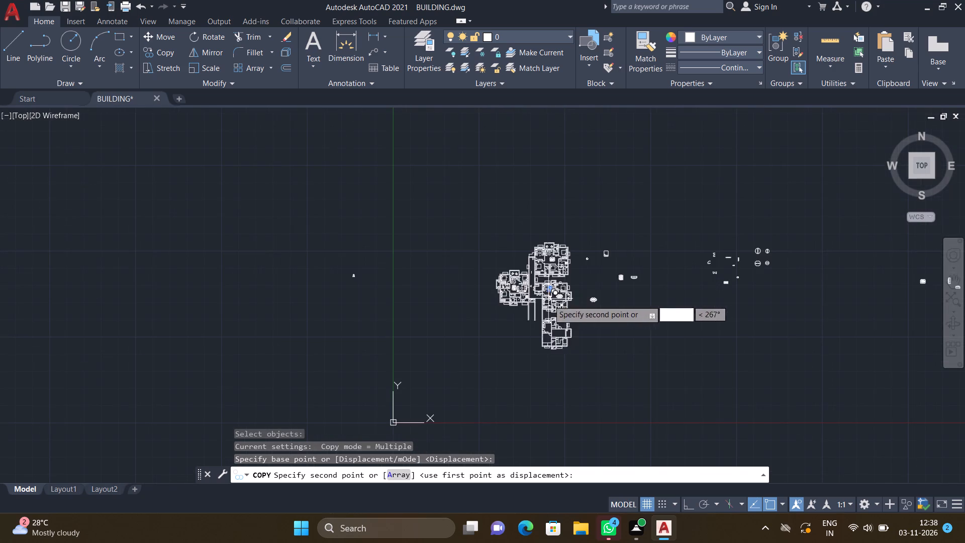
scroll(548, 338, "up", 6)
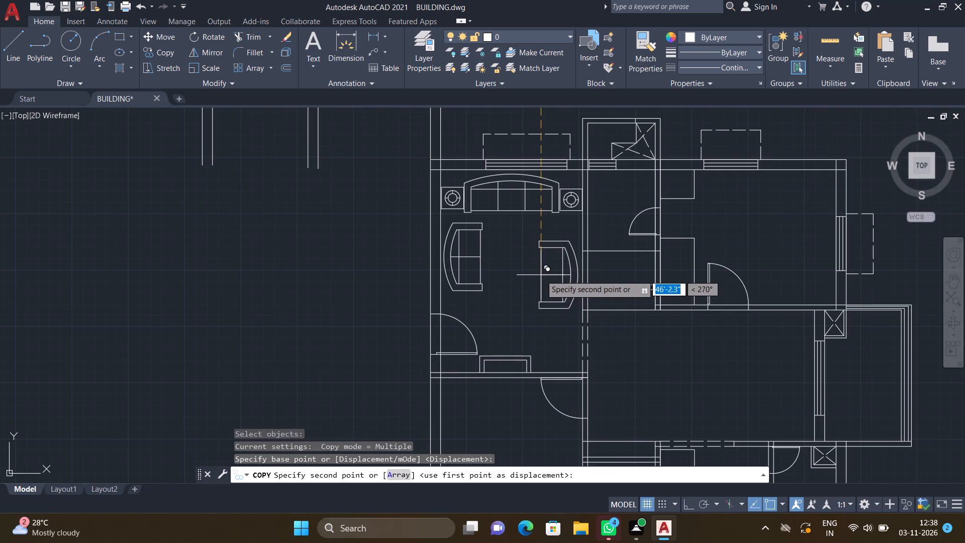
scroll(541, 260, "up", 2)
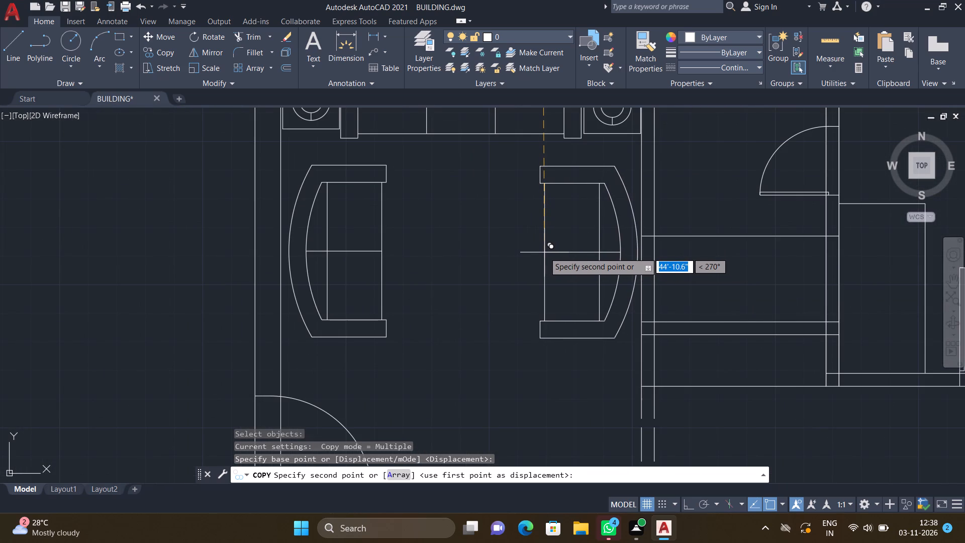
left_click(543, 252)
key("Return")
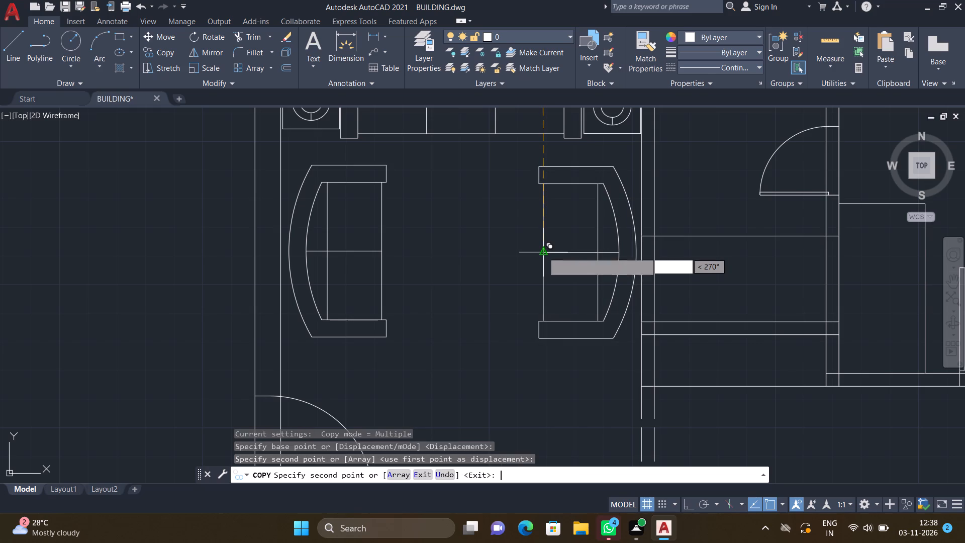
Draw a round centre table of about 9.5" radius midway between the two facing two-seat sofas in the lowest plan.
scroll(544, 245, "up", 1)
scroll(545, 246, "down", 3)
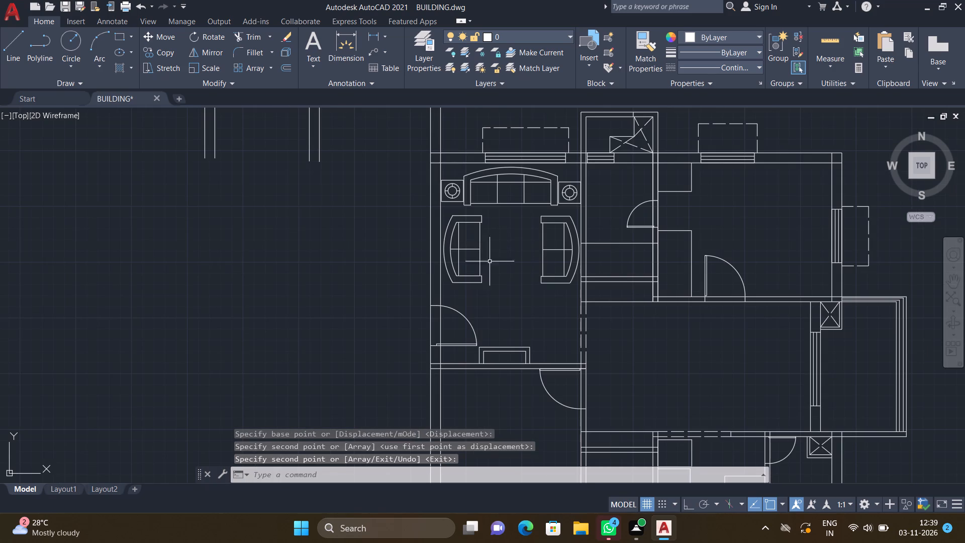
scroll(512, 248, "up", 2)
key("c")
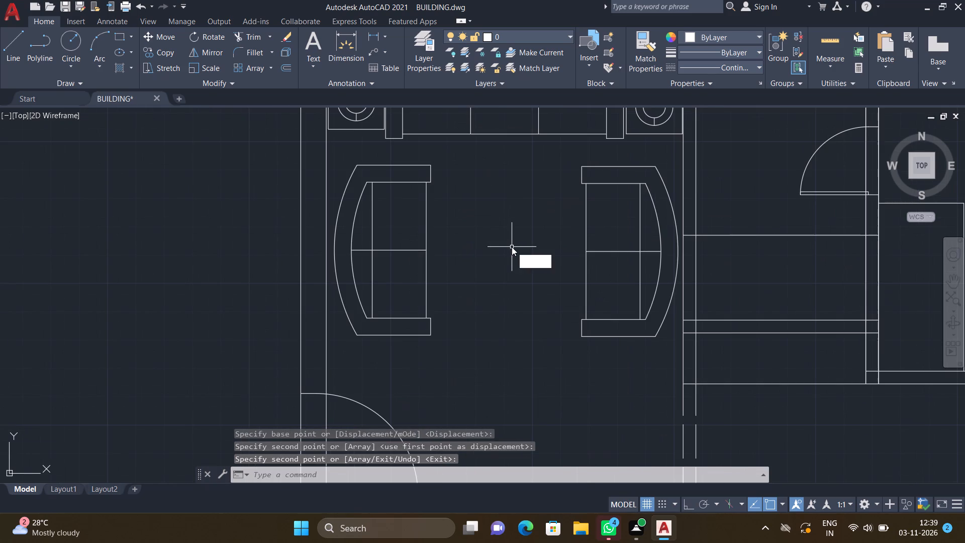
key("Return")
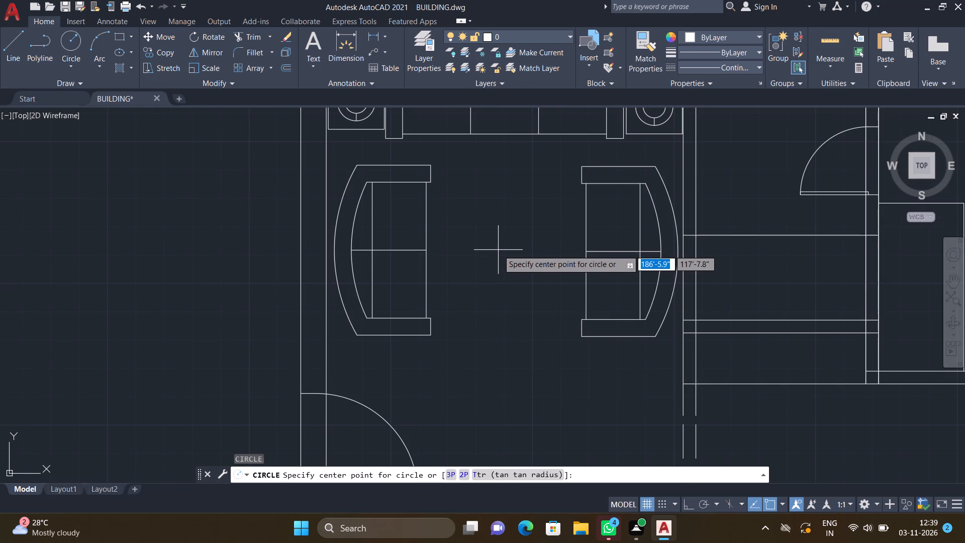
left_click(498, 250)
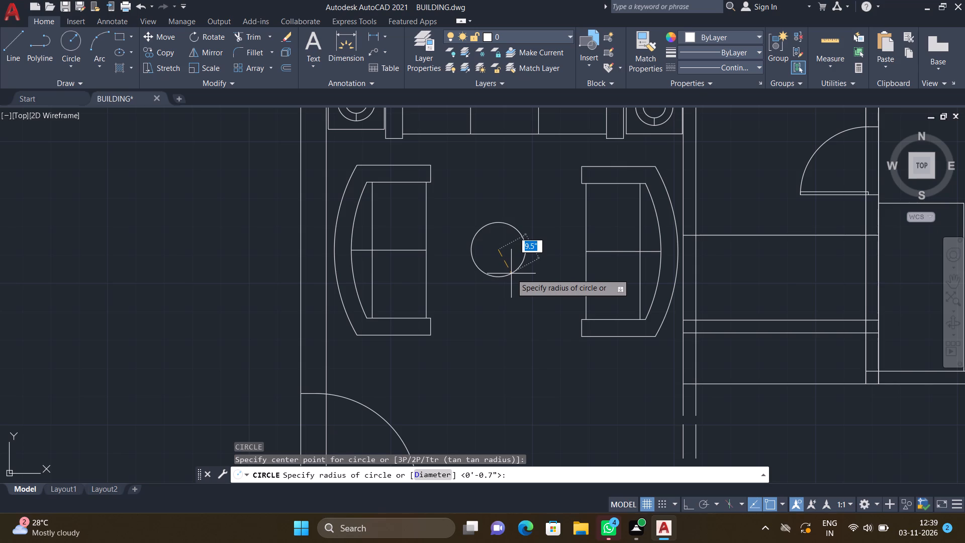
left_click(511, 273)
Copy the WC from Toilet-1 of the plan above about 44'-9" south, against the north wall of the lowest plan's matching toilet.
scroll(448, 237, "down", 2)
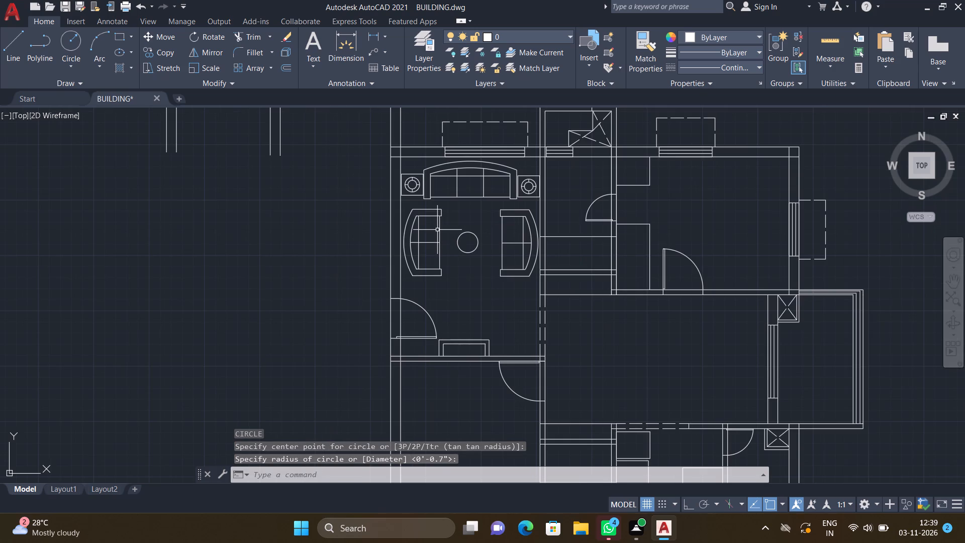
scroll(431, 231, "down", 2)
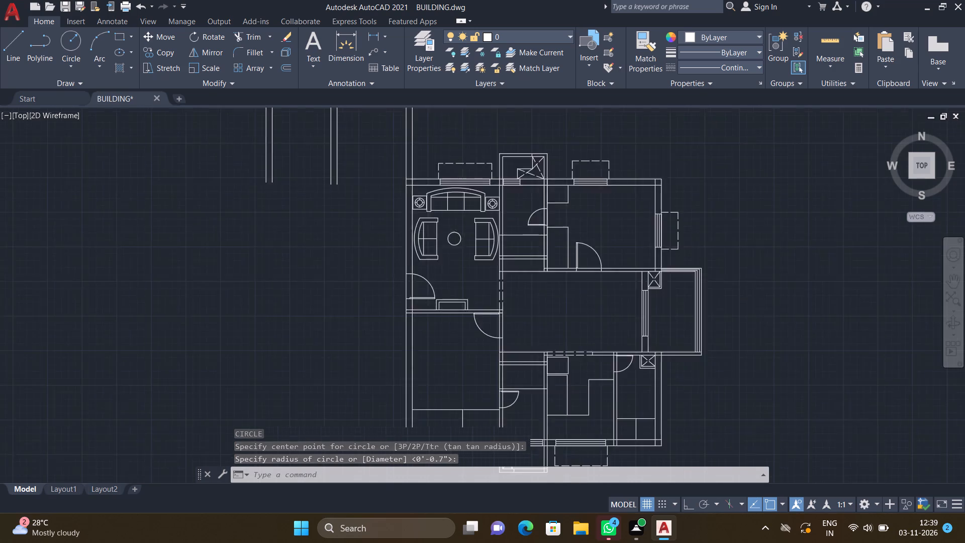
middle_click_drag(438, 255, 465, 359)
scroll(465, 359, "down", 1)
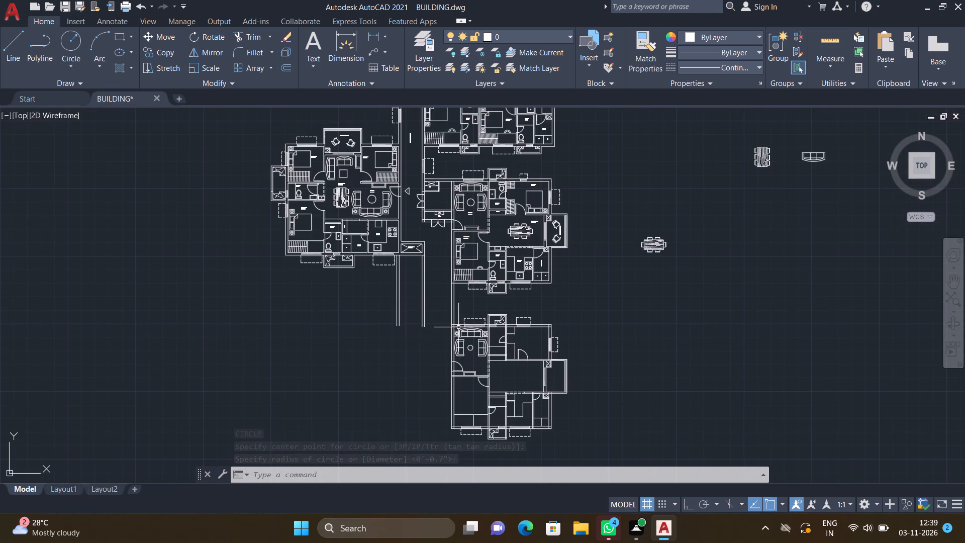
scroll(499, 176, "up", 6)
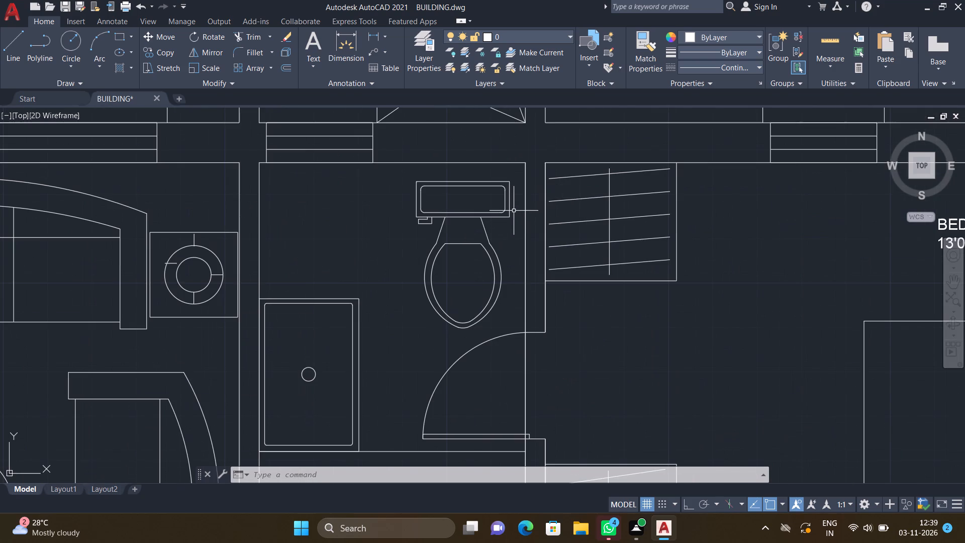
type("CO")
key("Return")
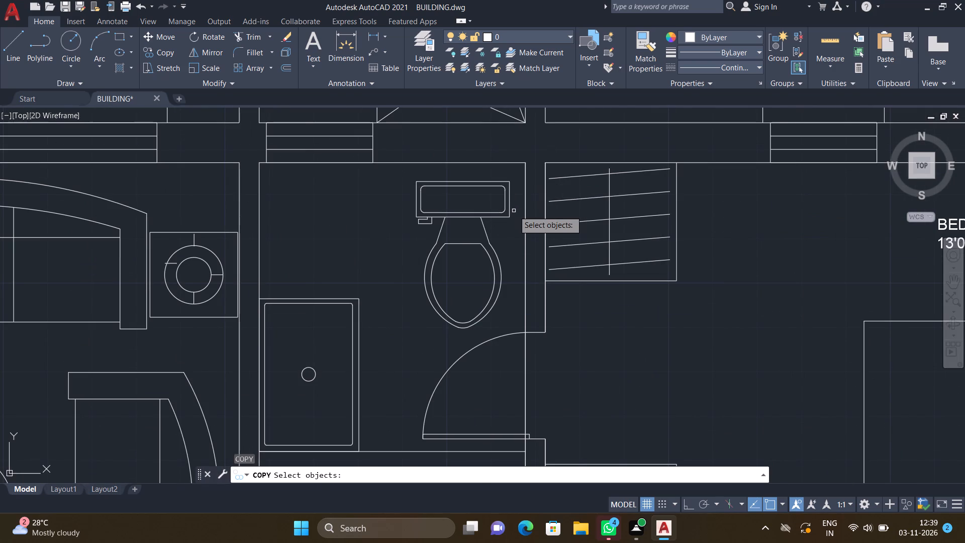
left_click(510, 205)
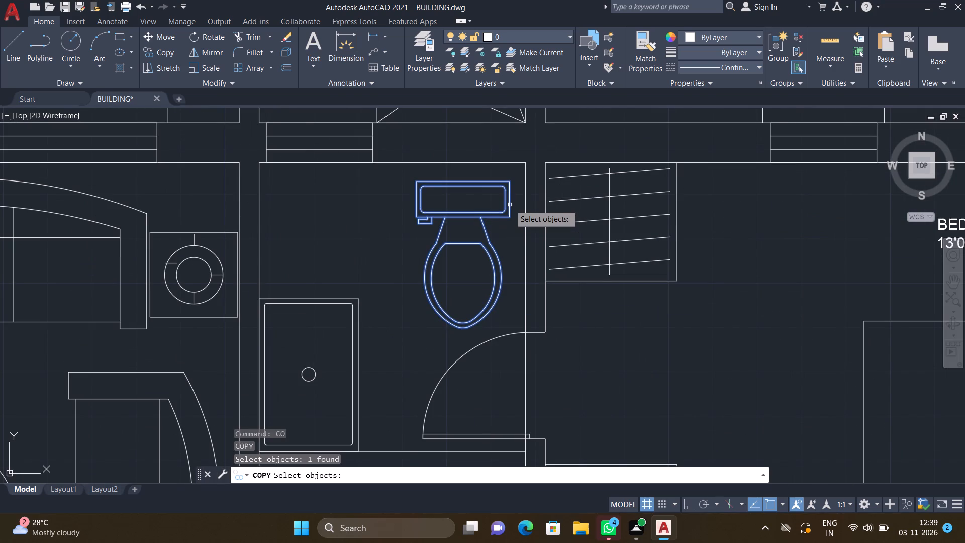
key("Return")
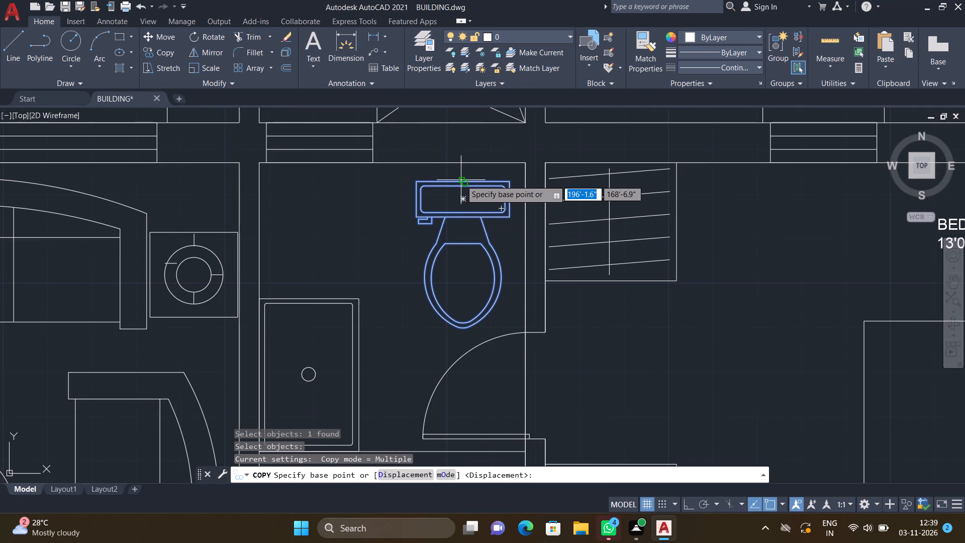
left_click(461, 180)
scroll(497, 233, "down", 6)
scroll(494, 376, "down", 2)
scroll(490, 393, "up", 2)
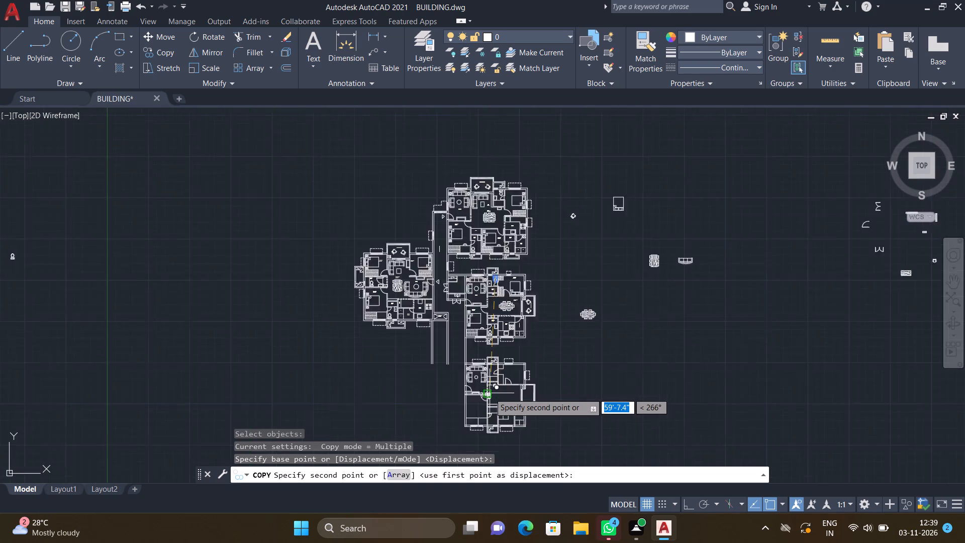
scroll(490, 393, "up", 3)
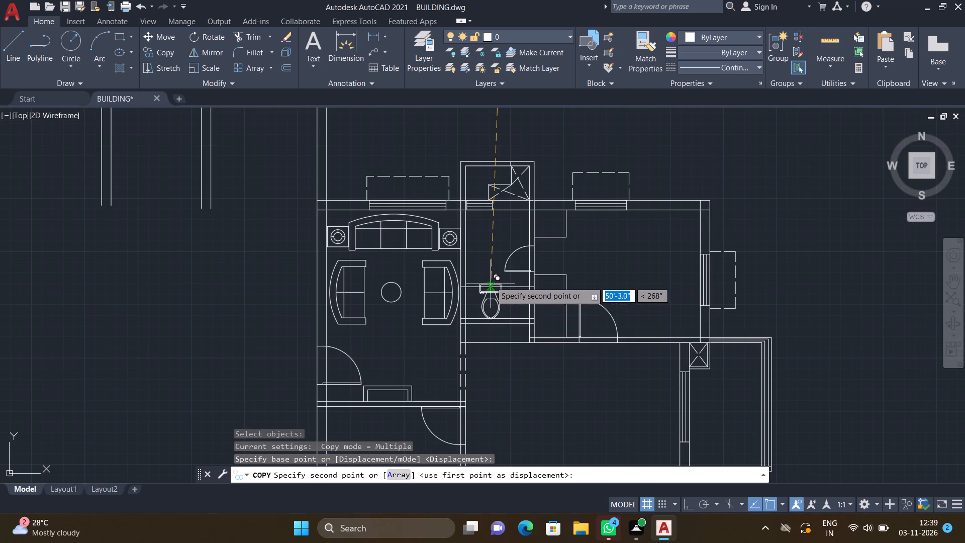
scroll(494, 263, "up", 2)
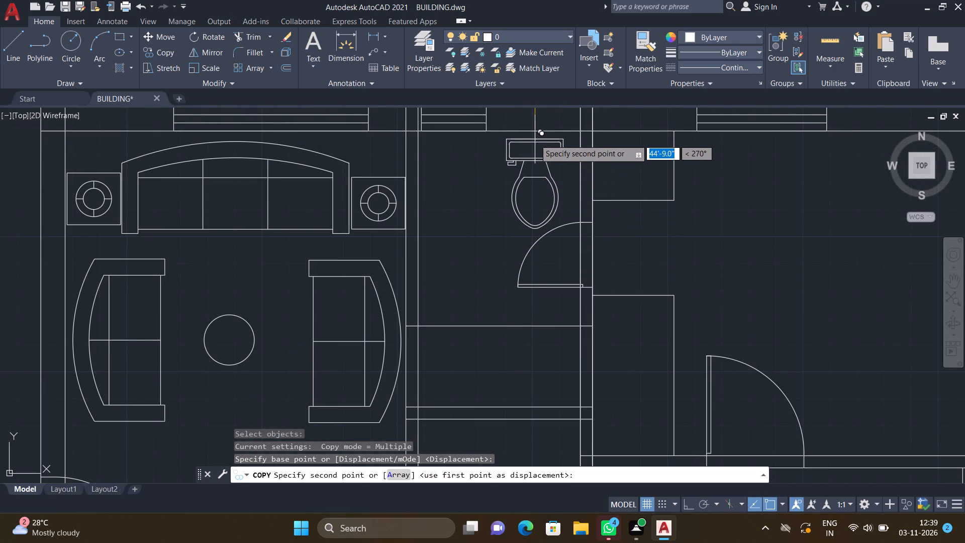
left_click(535, 139)
key("Return")
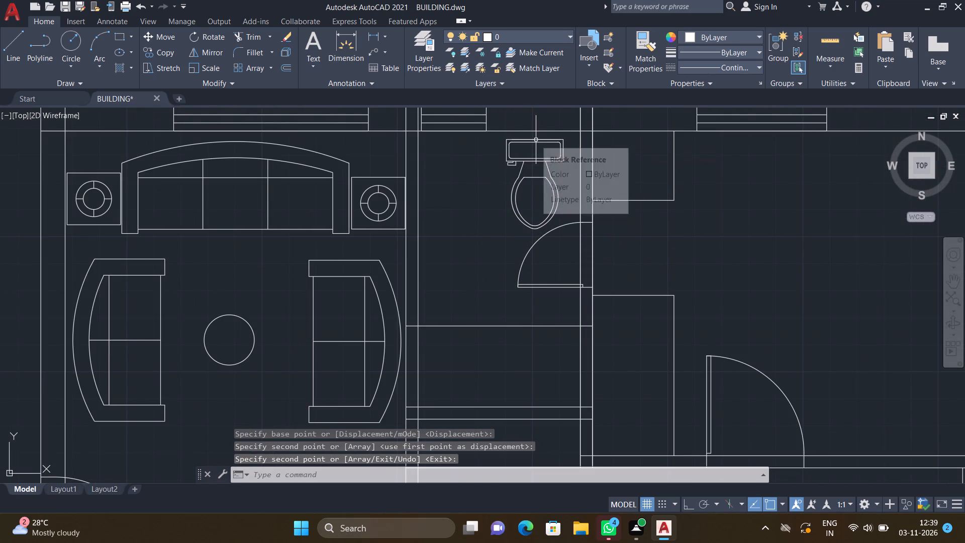
Copy the double bed from Bedroom-1 of the plan above into the lowest plan's northeast bedroom, with its headboard at the south wall.
scroll(487, 183, "down", 2)
middle_click_drag(491, 187, 482, 257)
scroll(482, 256, "down", 3)
middle_click_drag(497, 173, 492, 231)
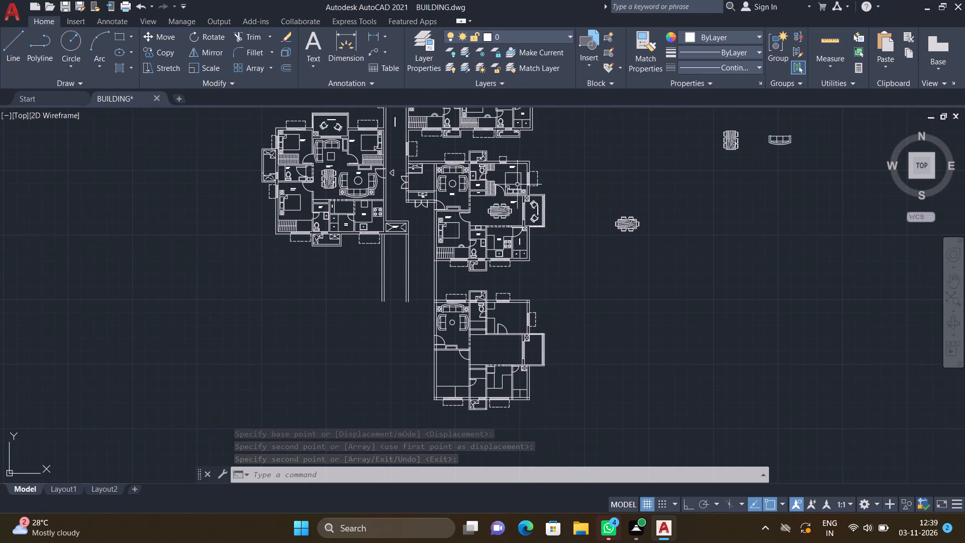
scroll(530, 168, "up", 4)
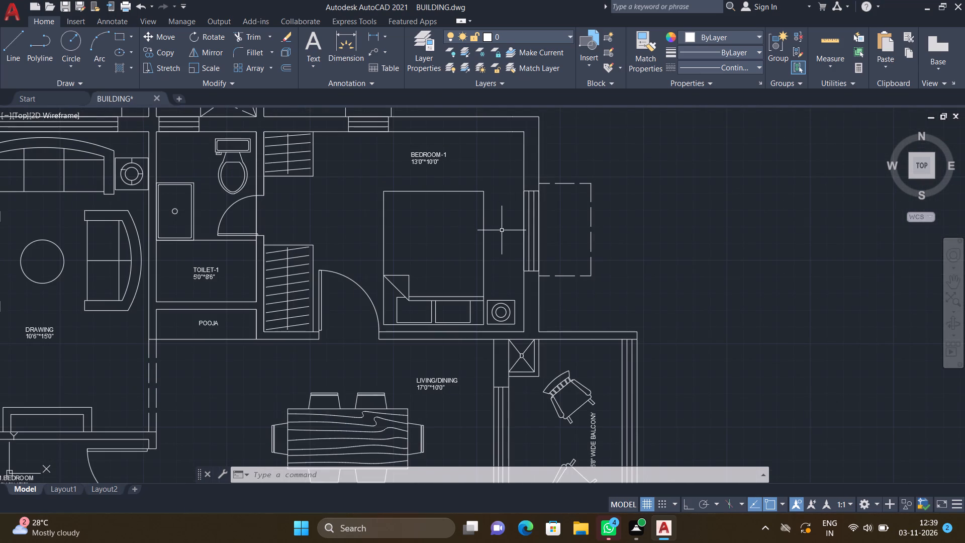
type("CO")
key("Return")
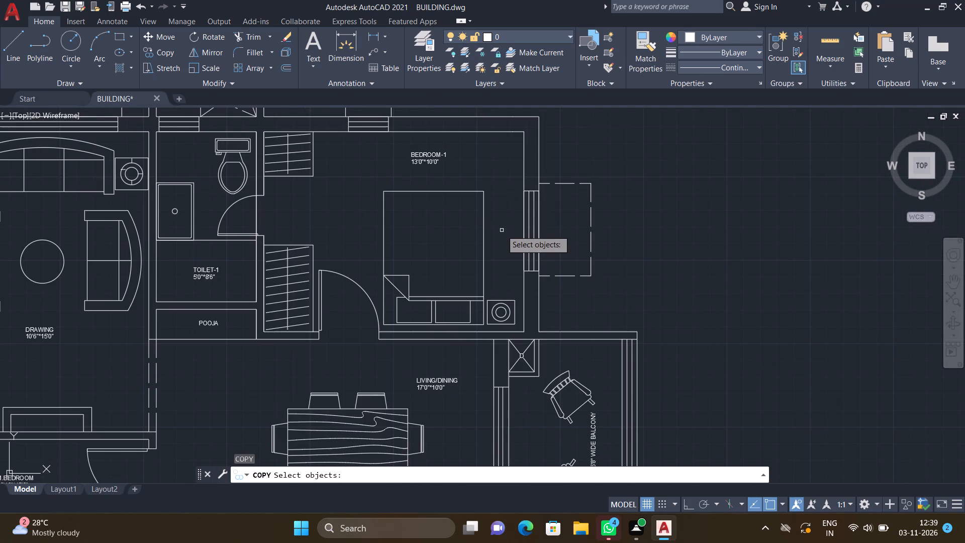
left_click(484, 218)
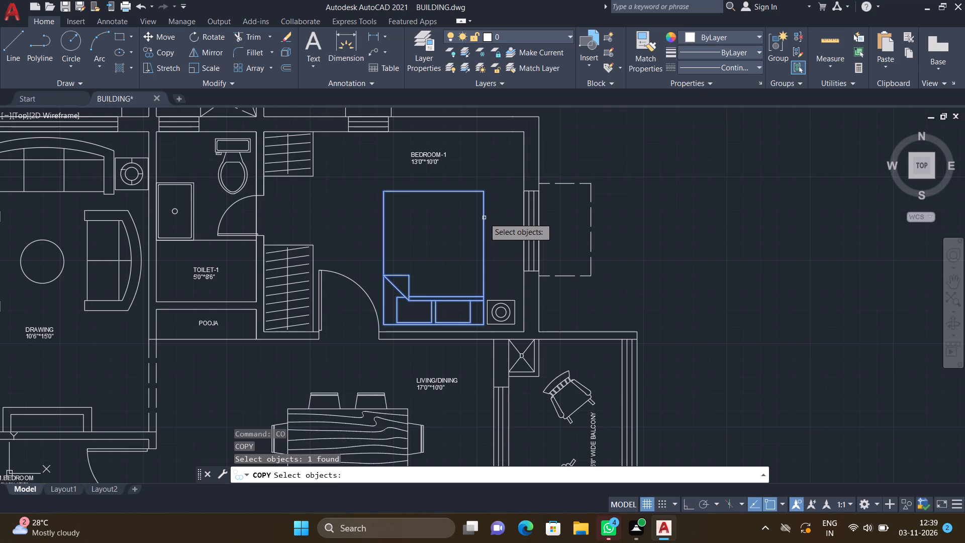
key("Return")
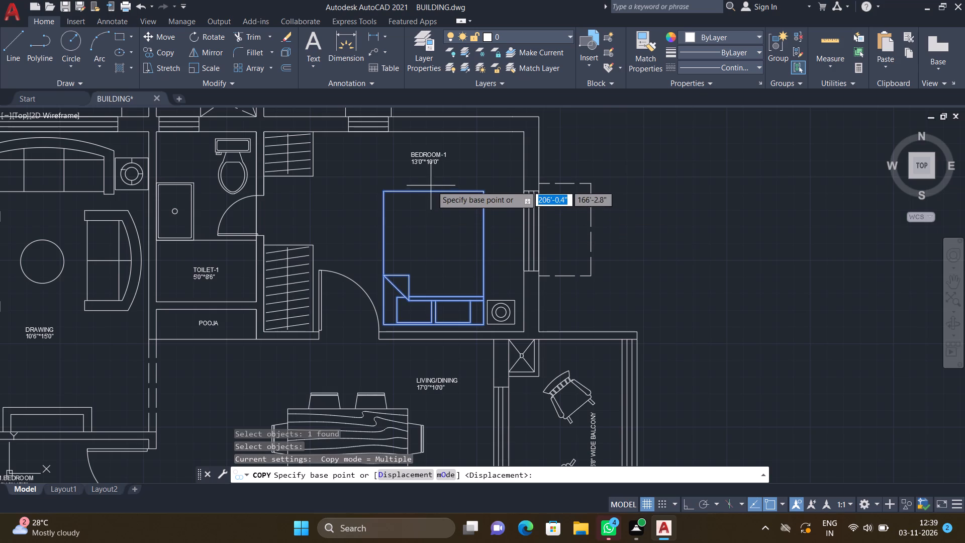
left_click(435, 190)
scroll(477, 250, "down", 6)
scroll(481, 312, "up", 2)
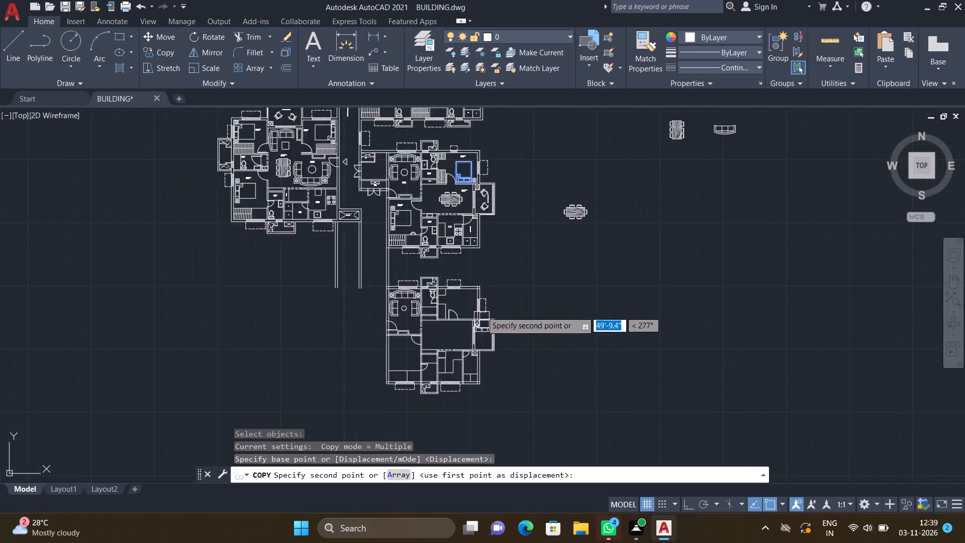
scroll(481, 310, "up", 4)
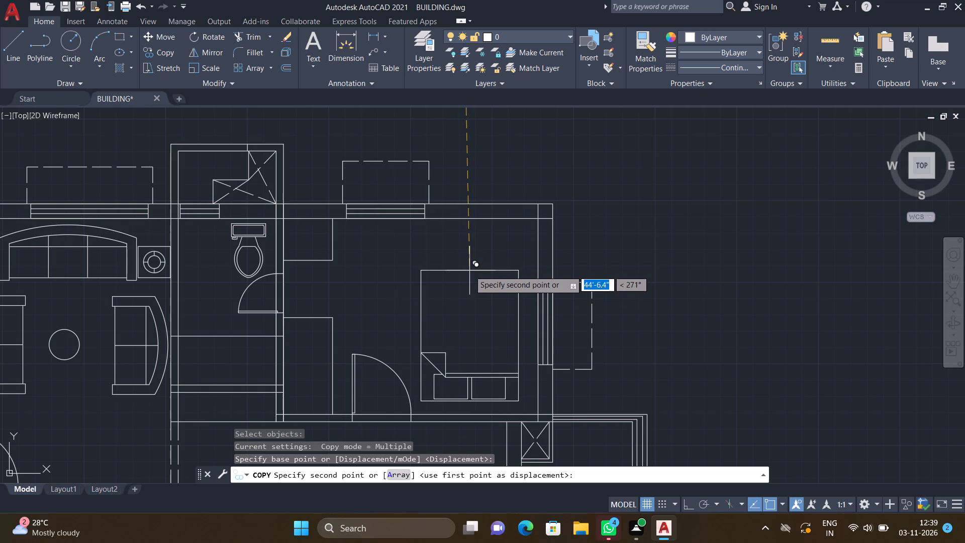
left_click(464, 279)
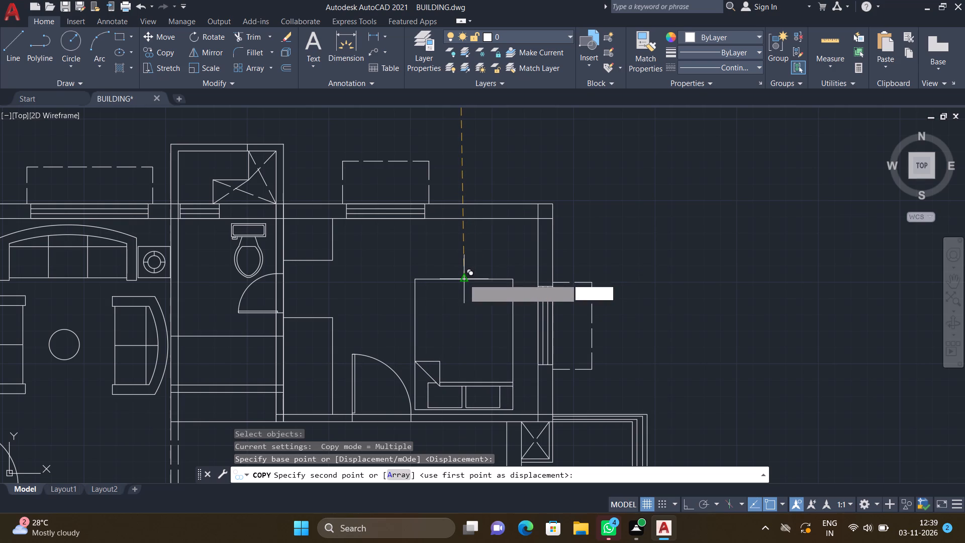
key("Return")
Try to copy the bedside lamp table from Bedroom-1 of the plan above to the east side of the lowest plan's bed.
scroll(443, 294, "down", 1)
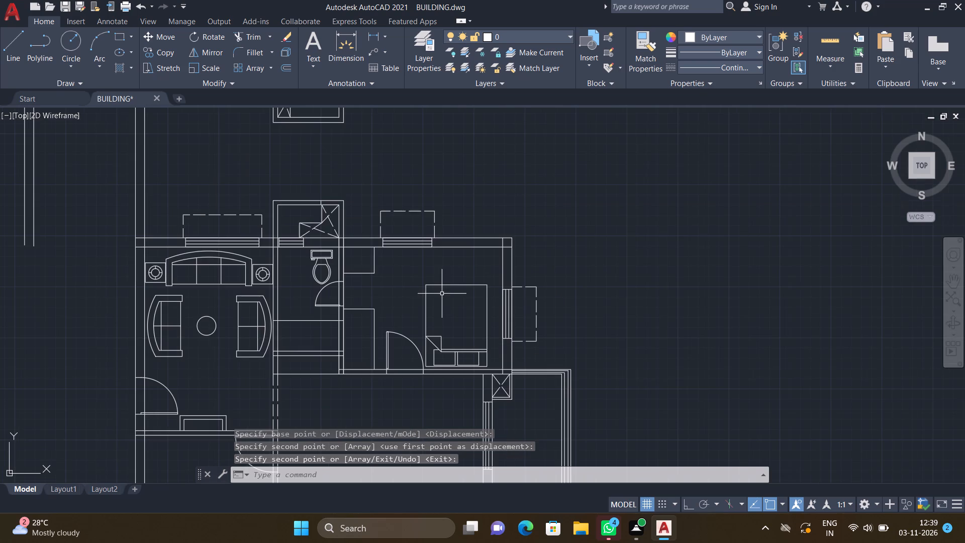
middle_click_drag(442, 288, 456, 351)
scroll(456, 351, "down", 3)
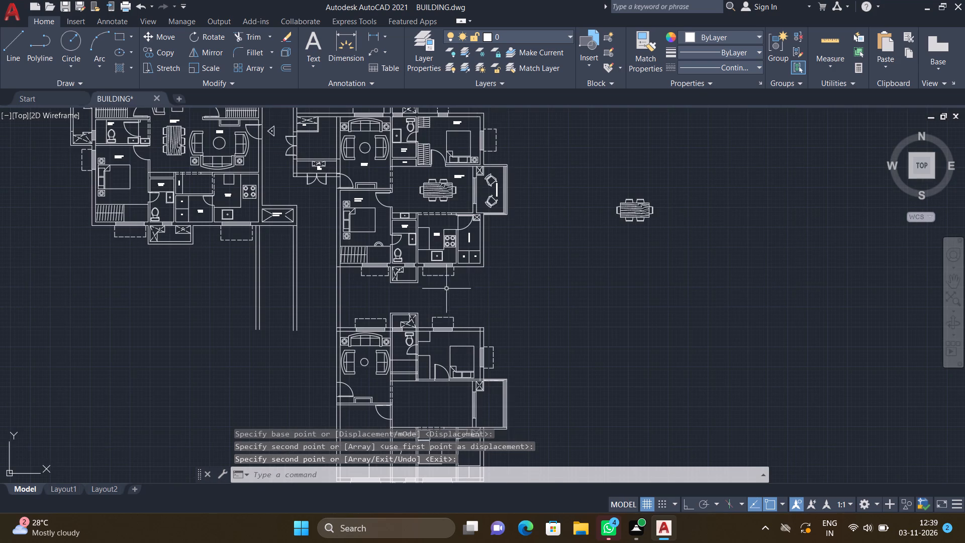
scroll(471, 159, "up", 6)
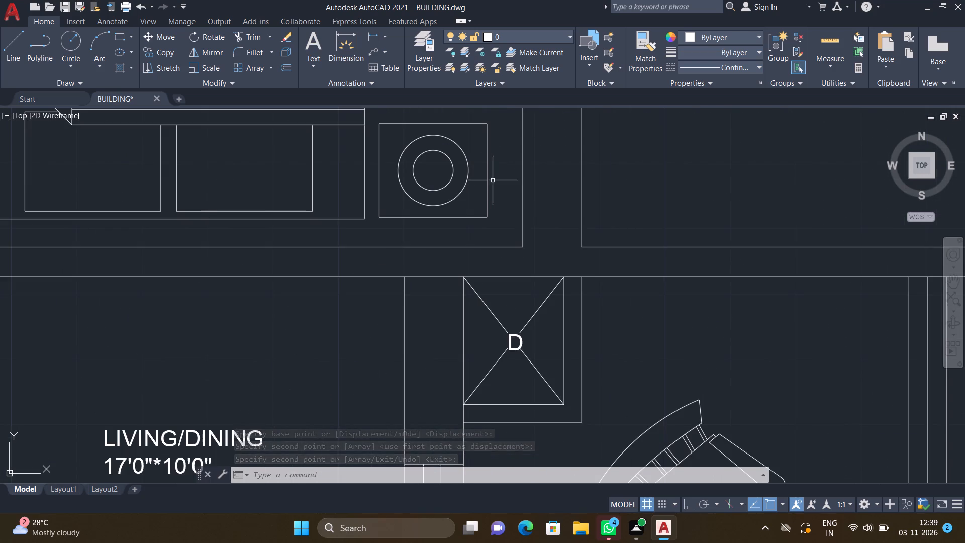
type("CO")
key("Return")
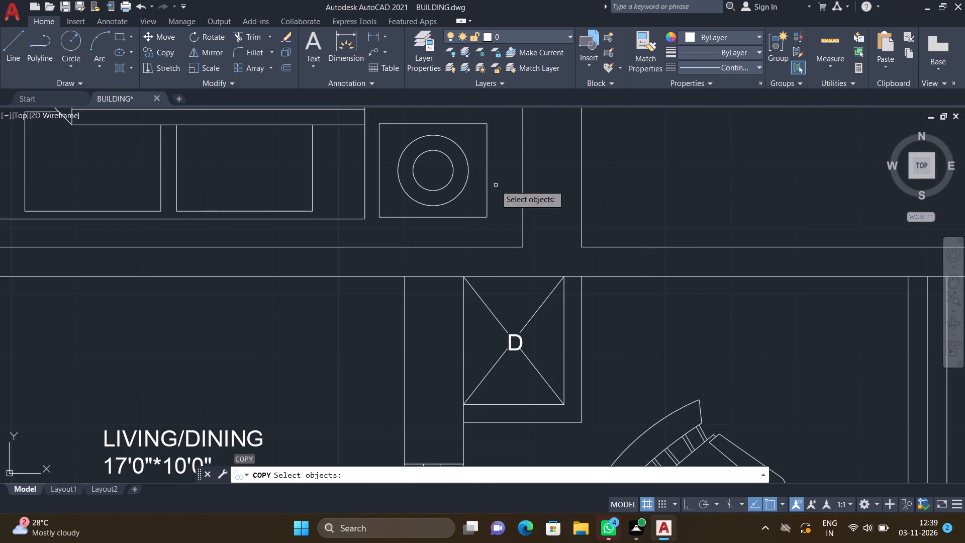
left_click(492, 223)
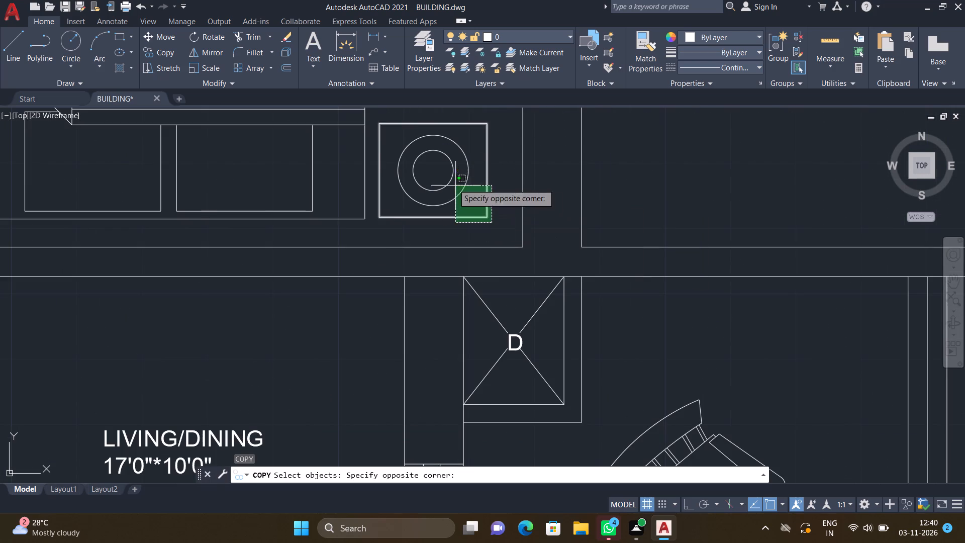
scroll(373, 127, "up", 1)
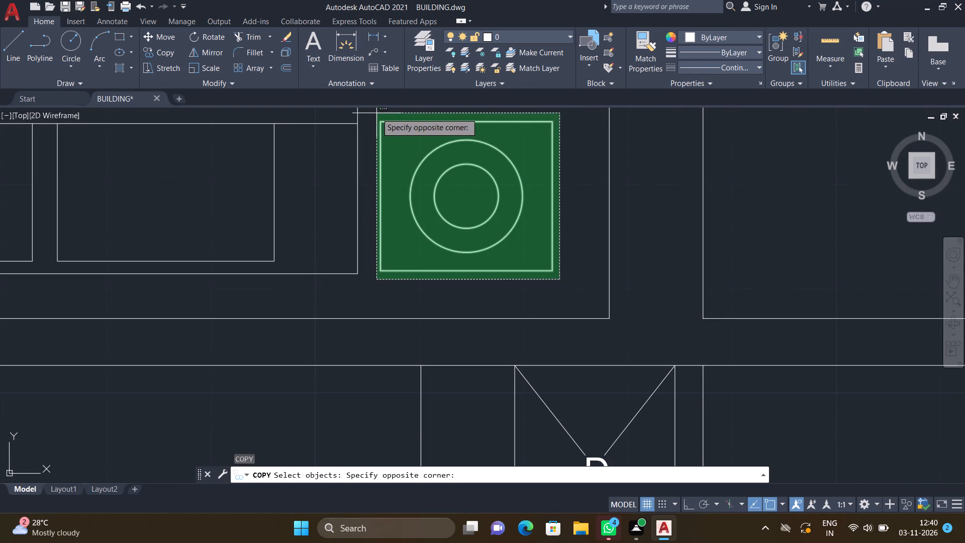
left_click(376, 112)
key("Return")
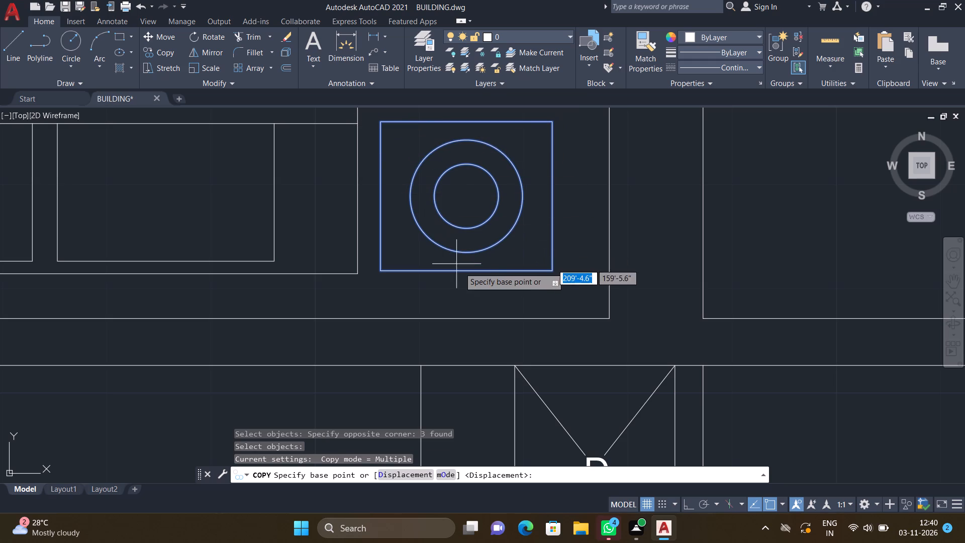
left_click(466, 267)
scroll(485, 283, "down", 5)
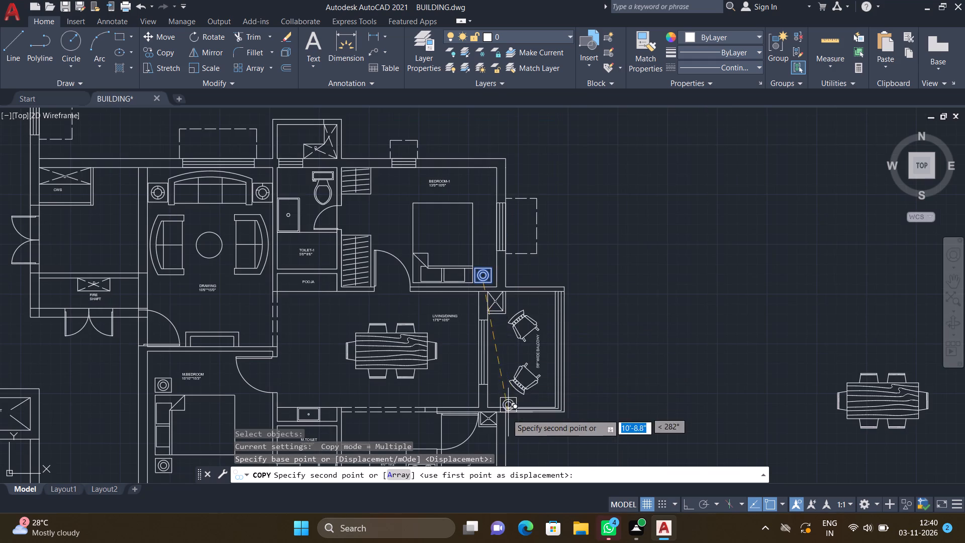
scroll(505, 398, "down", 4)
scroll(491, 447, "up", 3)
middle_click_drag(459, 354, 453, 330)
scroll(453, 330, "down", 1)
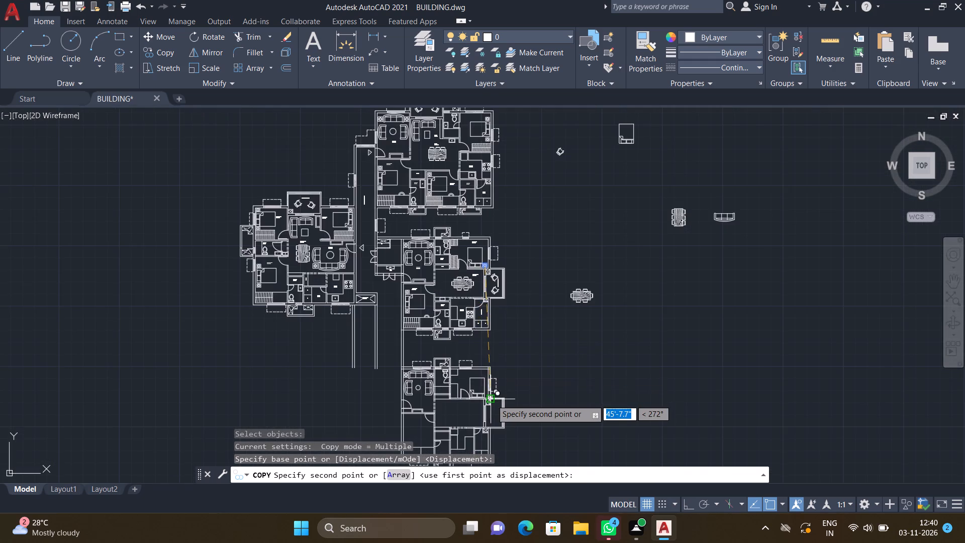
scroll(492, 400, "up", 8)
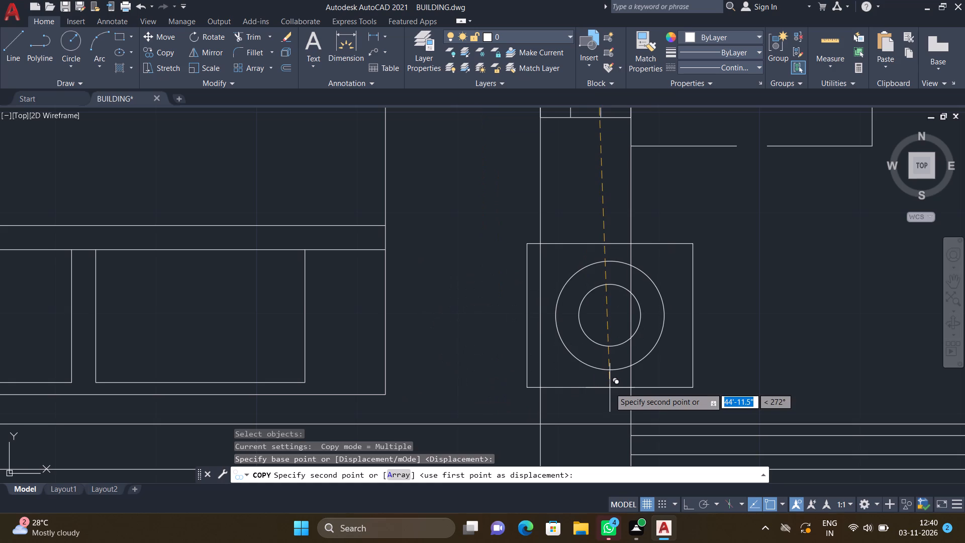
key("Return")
Draw a rectangular bedside table about 1'-0.4" wide by 1'-2.5" deep beside the east side of the bed in the lowest plan's northeast bedroom.
scroll(449, 351, "down", 3)
type("REC")
key("Return")
scroll(435, 375, "up", 3)
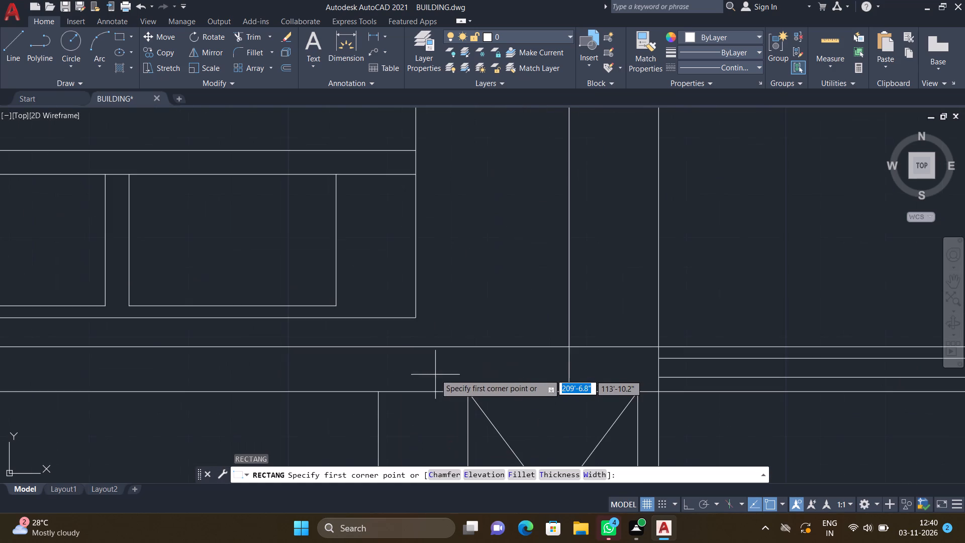
left_click(434, 316)
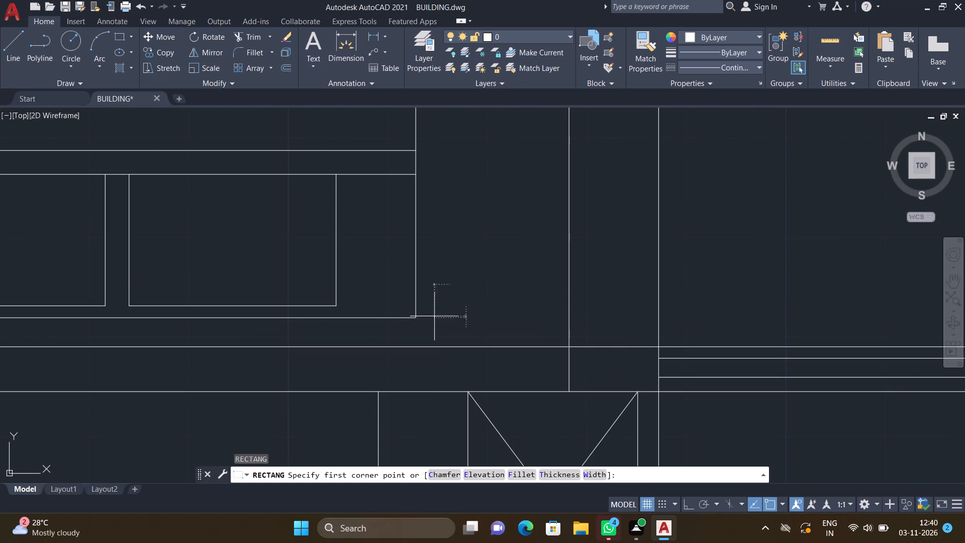
scroll(547, 167, "up", 1)
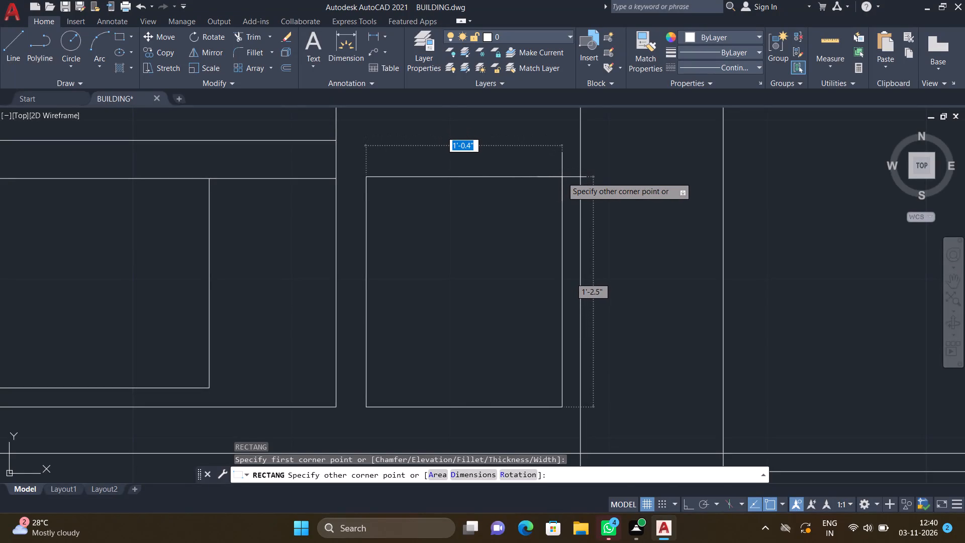
left_click(562, 177)
Draw two concentric lamp circles of about 4.5" and 3" radius at the centre of the new bedside table.
key("c")
key("Return")
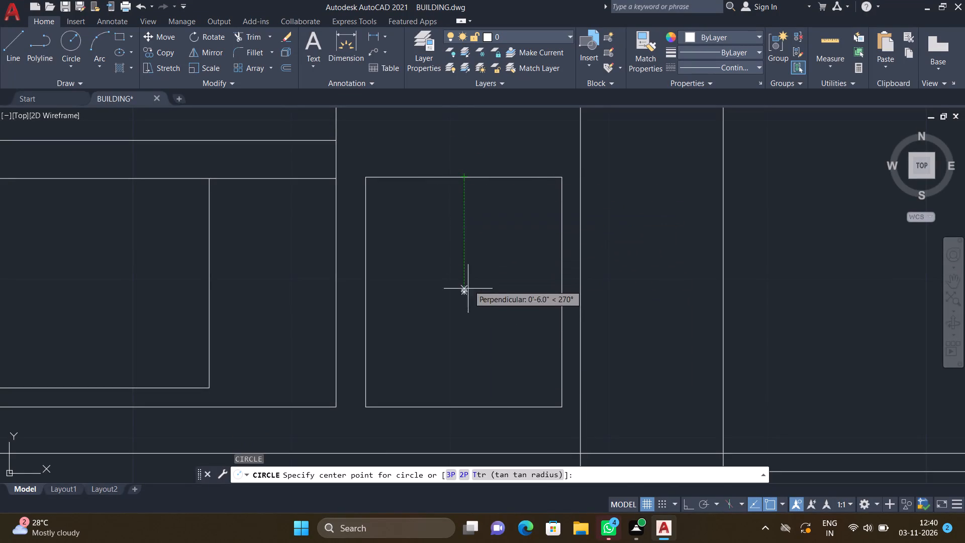
left_click(465, 294)
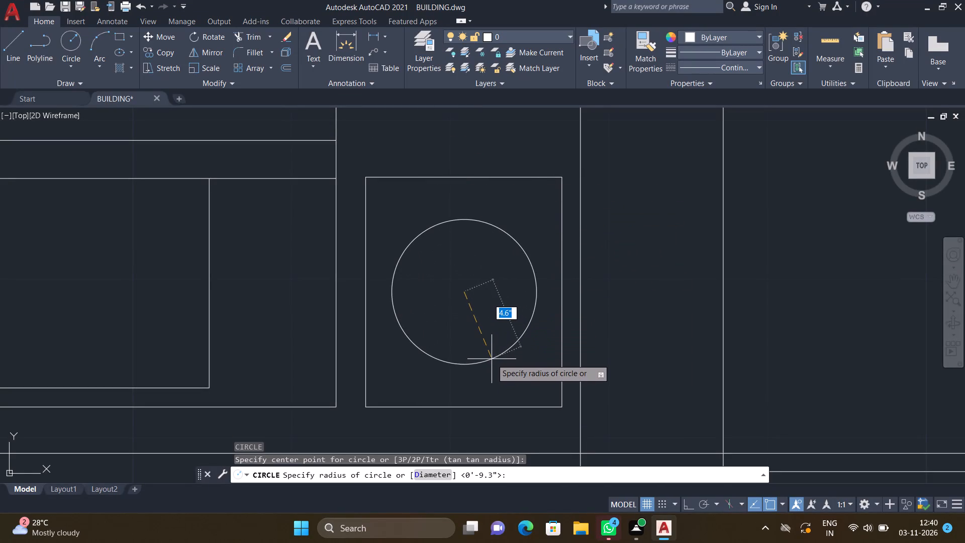
left_click(491, 358)
key("c")
key("Return")
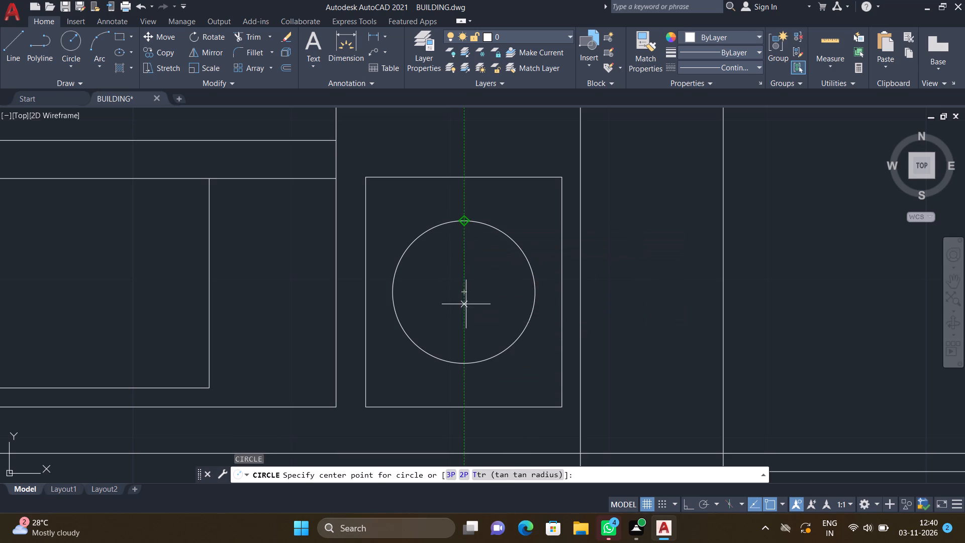
left_click(463, 293)
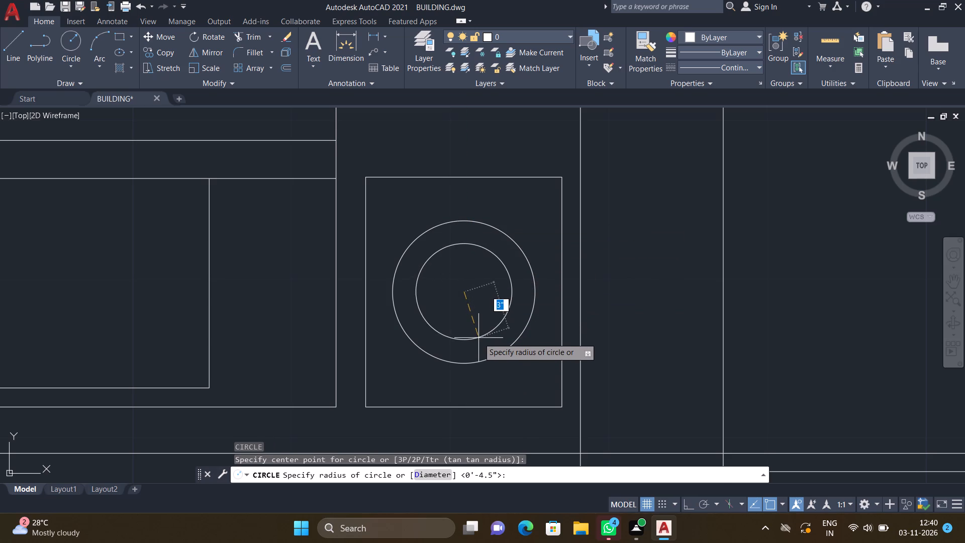
left_click(478, 338)
Copy the double bed from M.BEDROOM of the plan above into the lowest plan's matching southwest bedroom, with its headboard near the west wall.
scroll(449, 303, "down", 7)
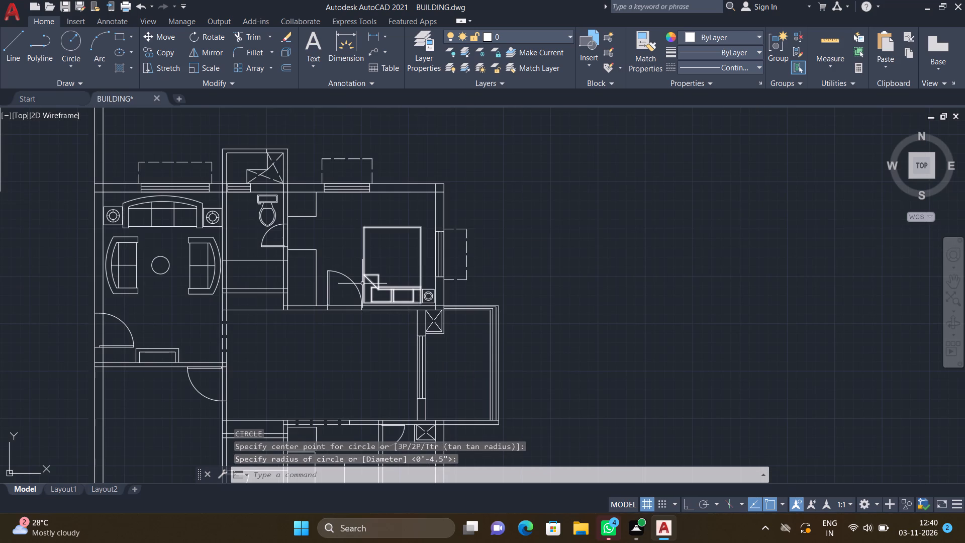
scroll(340, 295, "down", 3)
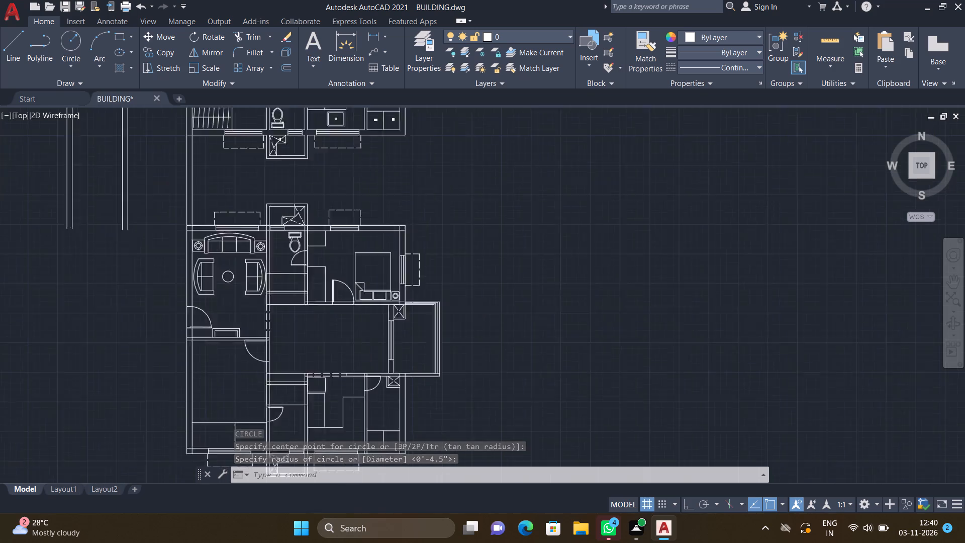
scroll(340, 295, "down", 1)
scroll(306, 230, "up", 3)
scroll(353, 272, "up", 3)
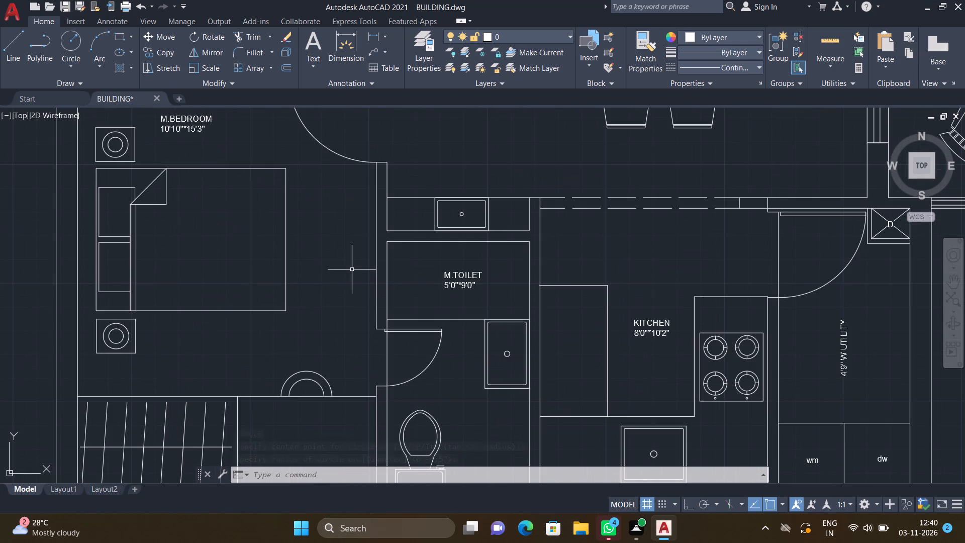
type("CO")
key("Return")
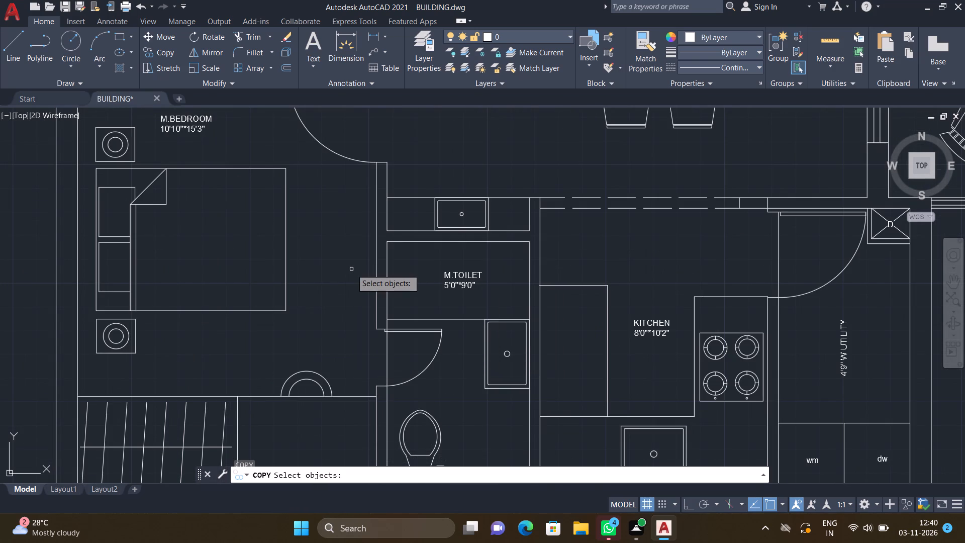
left_click(286, 261)
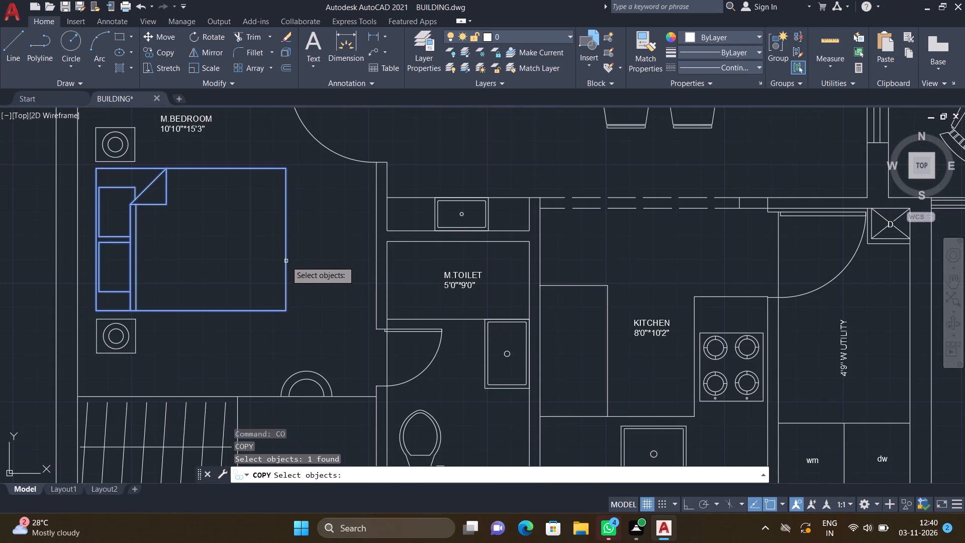
key("Return")
scroll(86, 239, "up", 2)
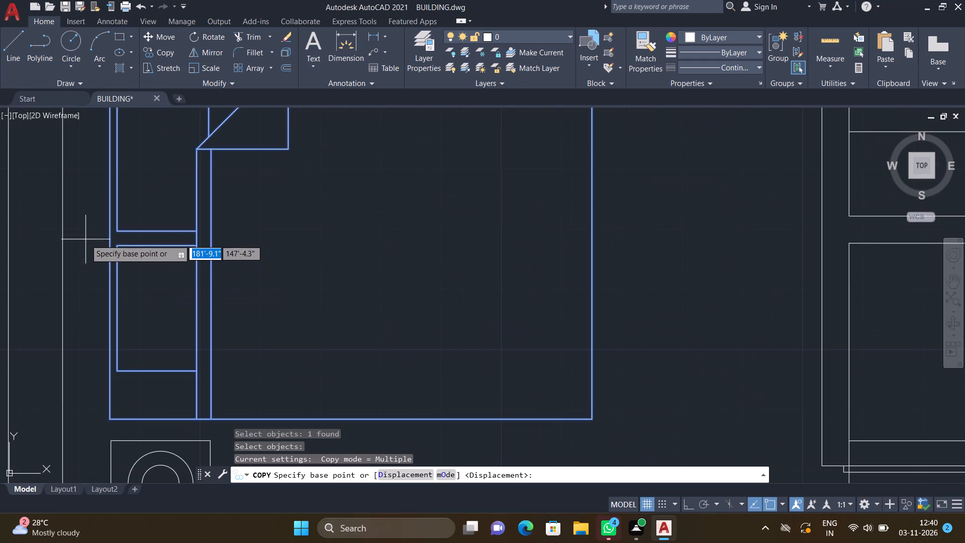
left_click(109, 222)
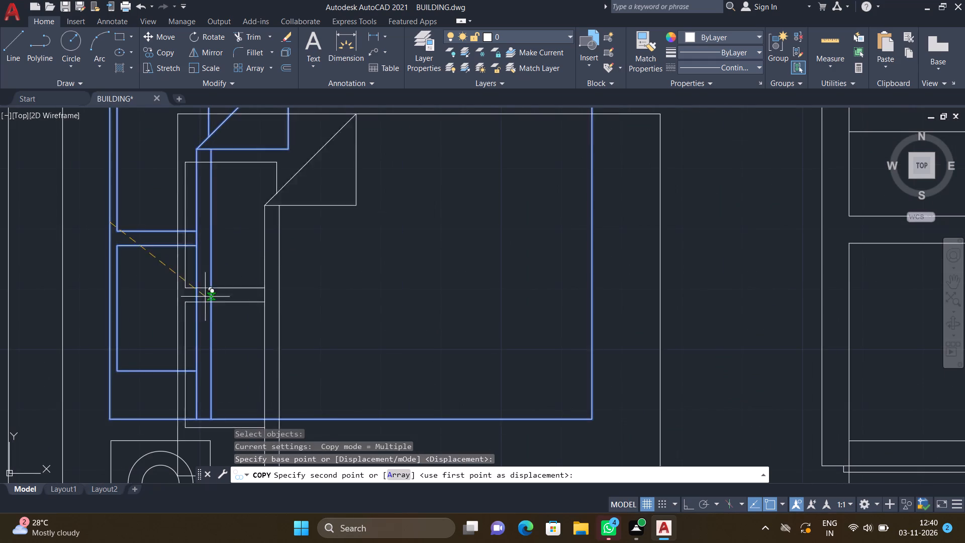
scroll(268, 334, "down", 9)
scroll(274, 422, "down", 3)
middle_click_drag(271, 417, 243, 315)
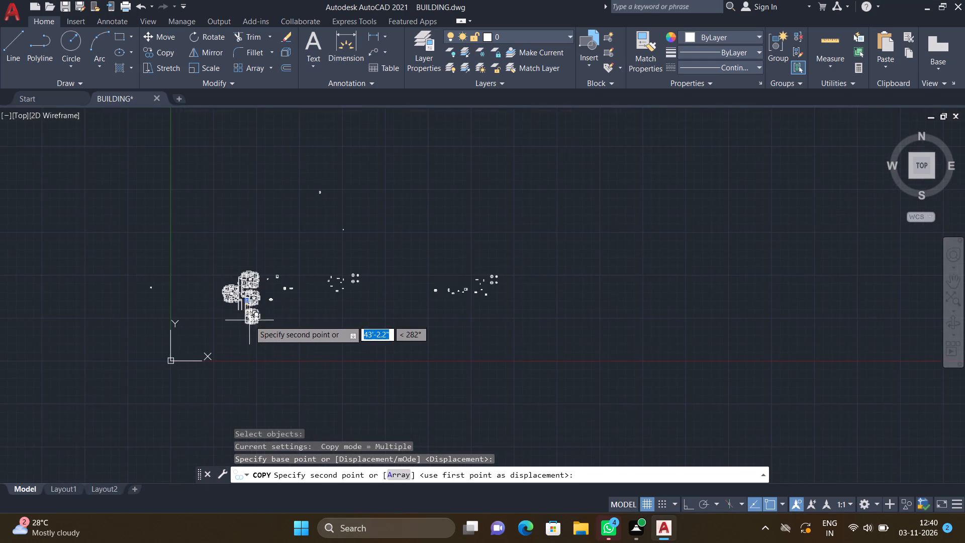
scroll(241, 327, "up", 4)
scroll(243, 268, "up", 4)
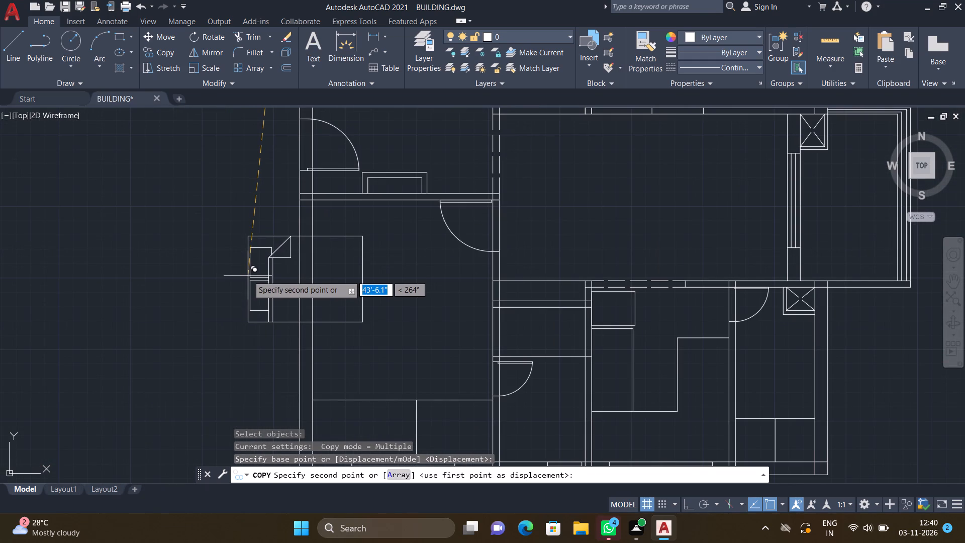
scroll(330, 301, "up", 1)
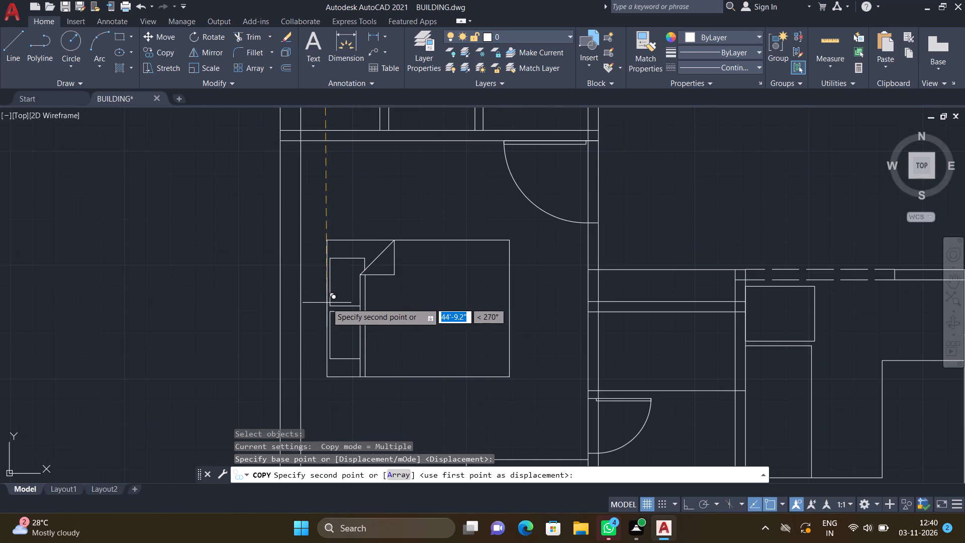
left_click(310, 332)
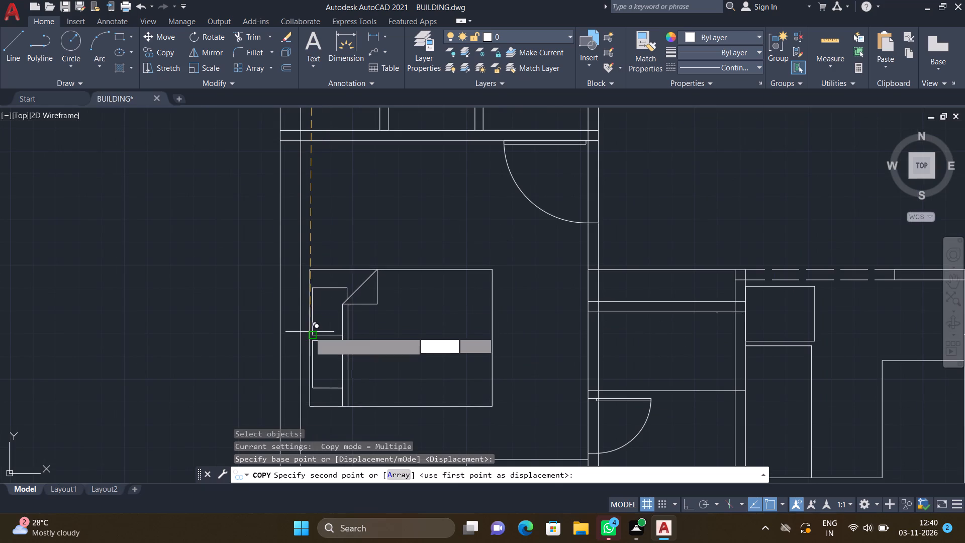
key("Return")
Copy the southern bedside lamp table from M.BEDROOM of the plan above about 45'-10" south, beside the south side of the lowest plan's bed.
scroll(310, 346, "down", 5)
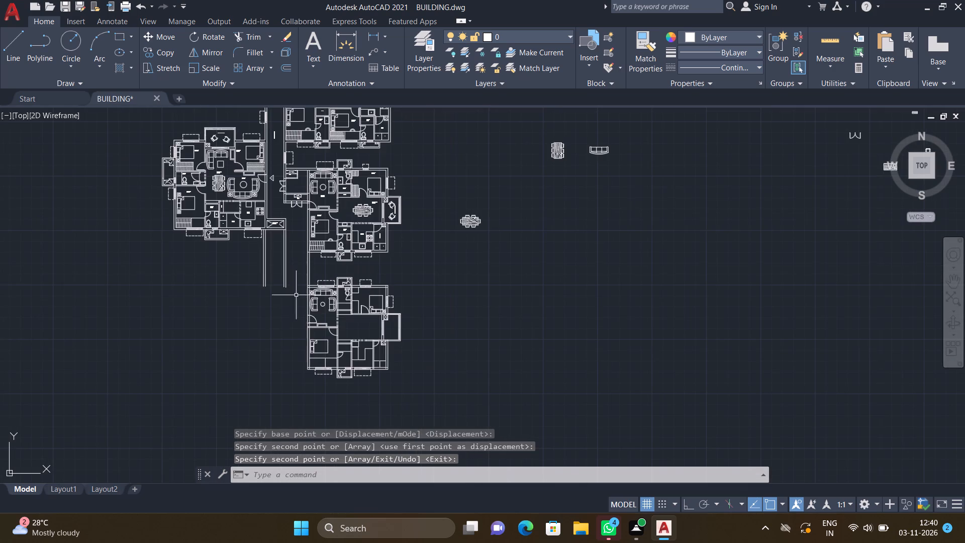
scroll(300, 238, "up", 4)
scroll(375, 234, "up", 3)
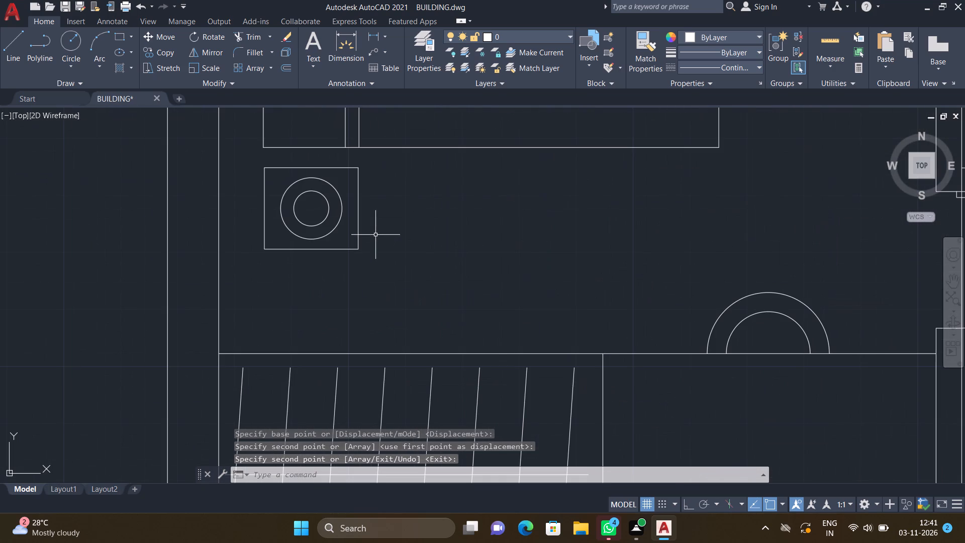
type("CO")
key("Return")
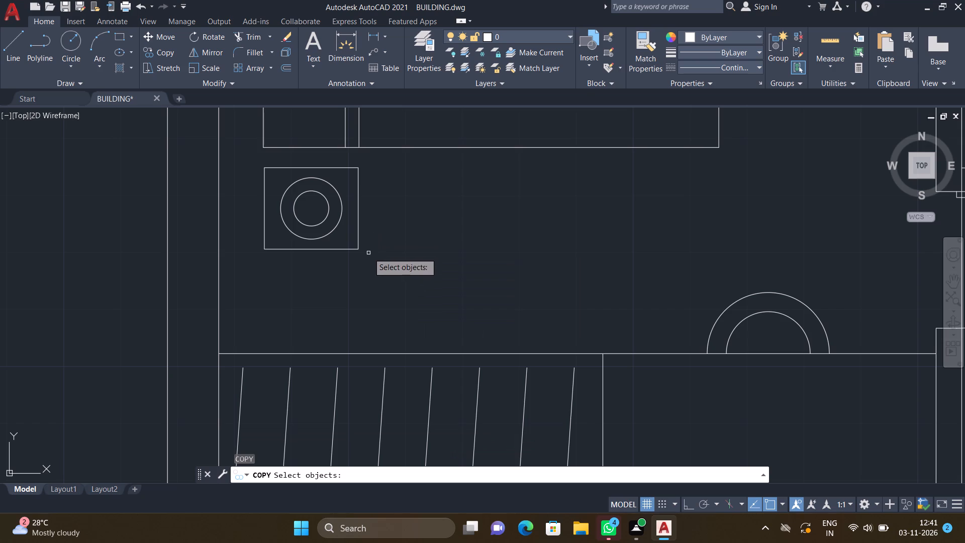
left_click_drag(363, 261, 357, 256)
left_click(244, 157)
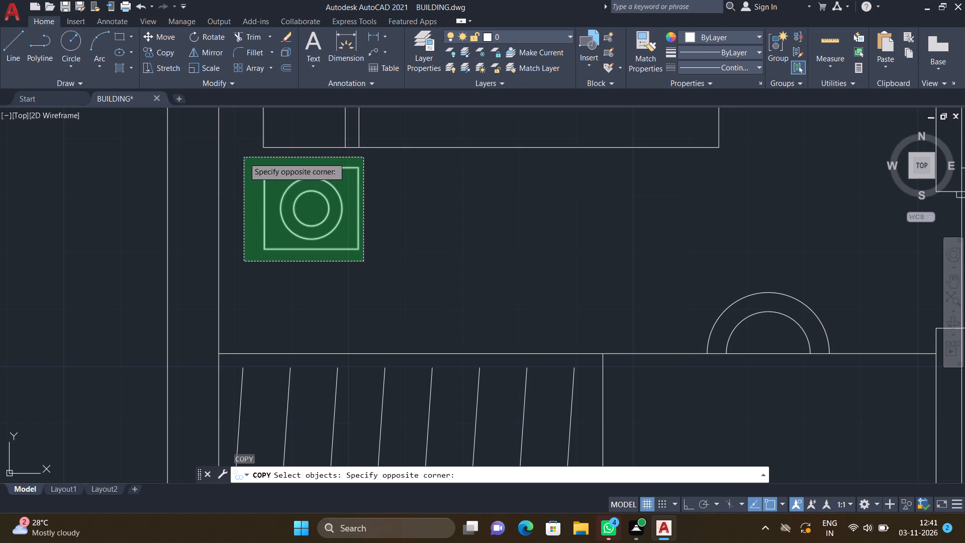
key("Return")
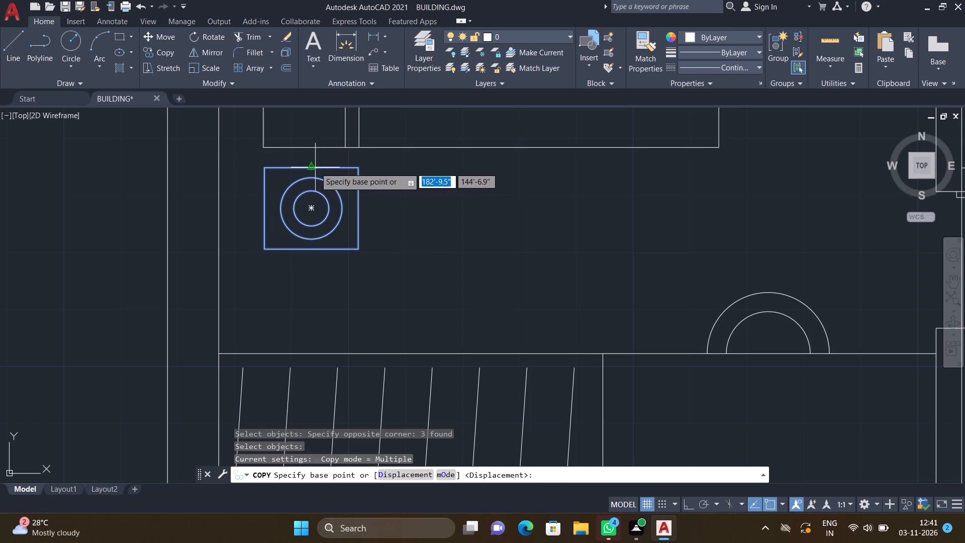
left_click(315, 167)
scroll(325, 244, "down", 6)
scroll(331, 390, "up", 1)
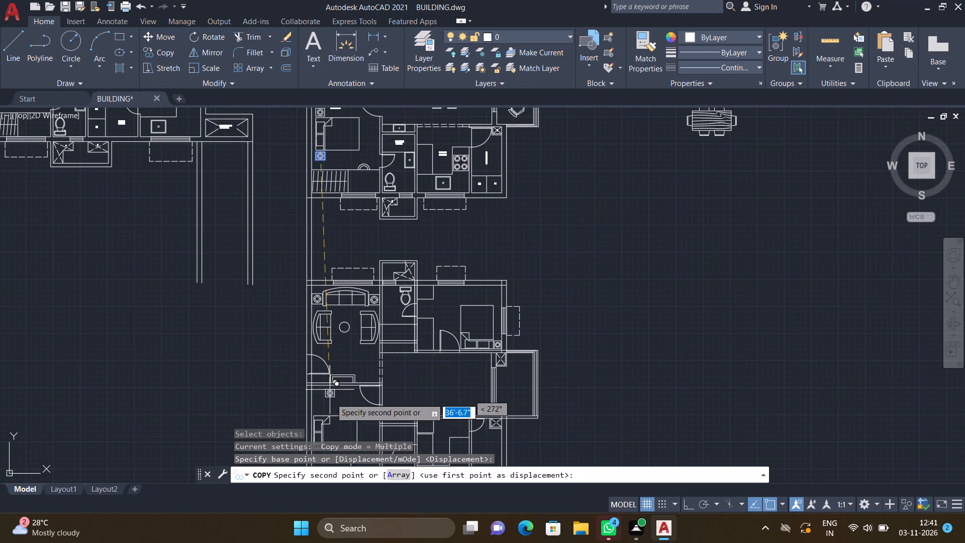
middle_click_drag(328, 418, 300, 300)
scroll(301, 299, "down", 1)
scroll(287, 318, "up", 4)
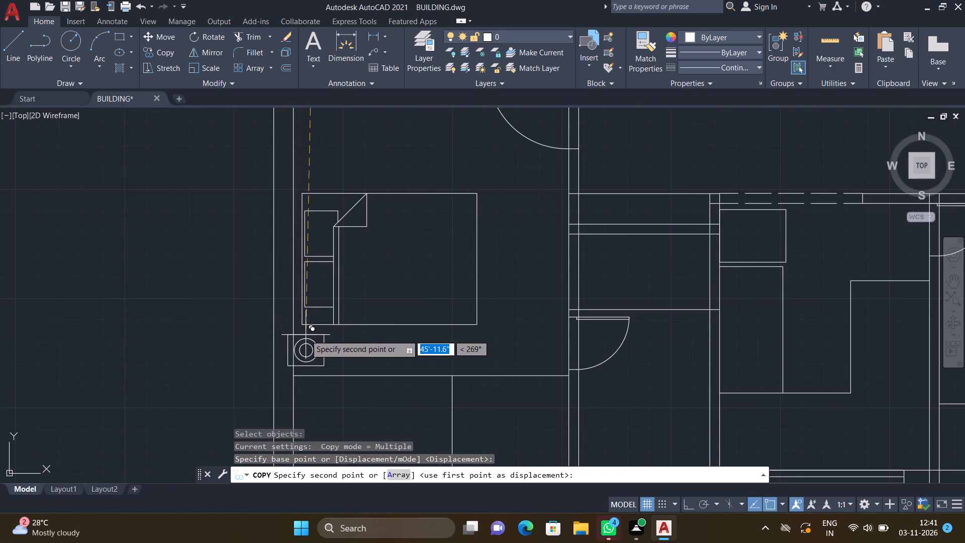
scroll(309, 335, "up", 2)
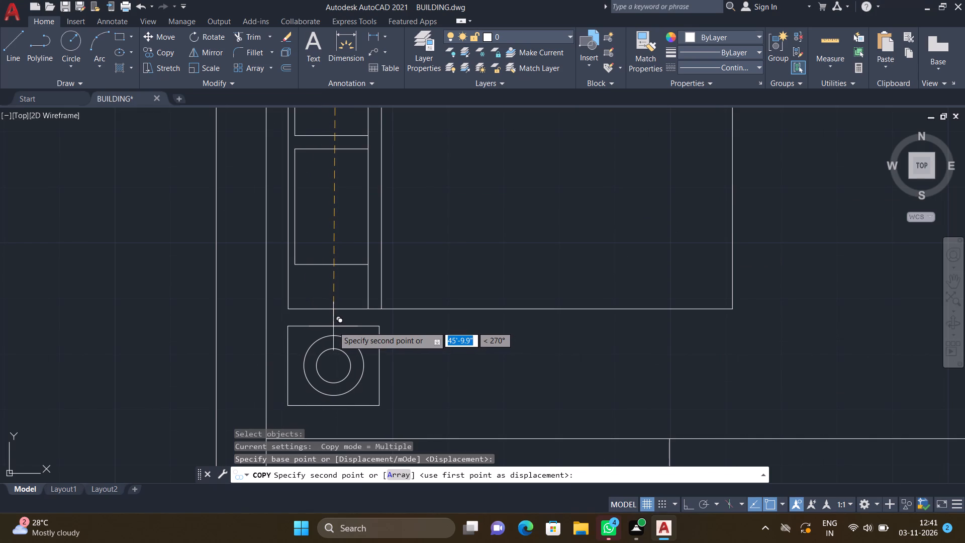
left_click(333, 326)
Place another copy of the lamp table, about 39'-0.5" south of the original, beside the north side of the same bed.
scroll(331, 284, "down", 3)
scroll(334, 165, "up", 1)
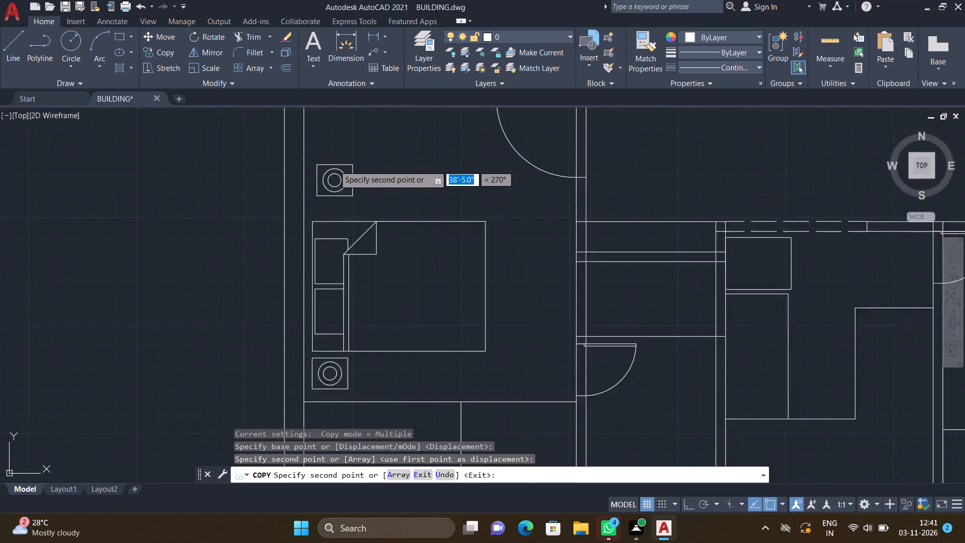
scroll(334, 166, "up", 1)
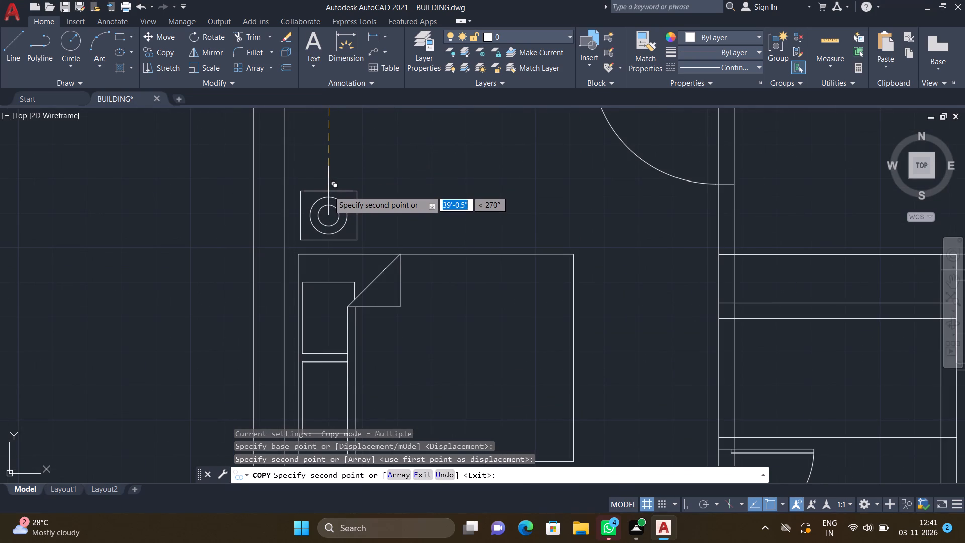
left_click(327, 191)
key("Return")
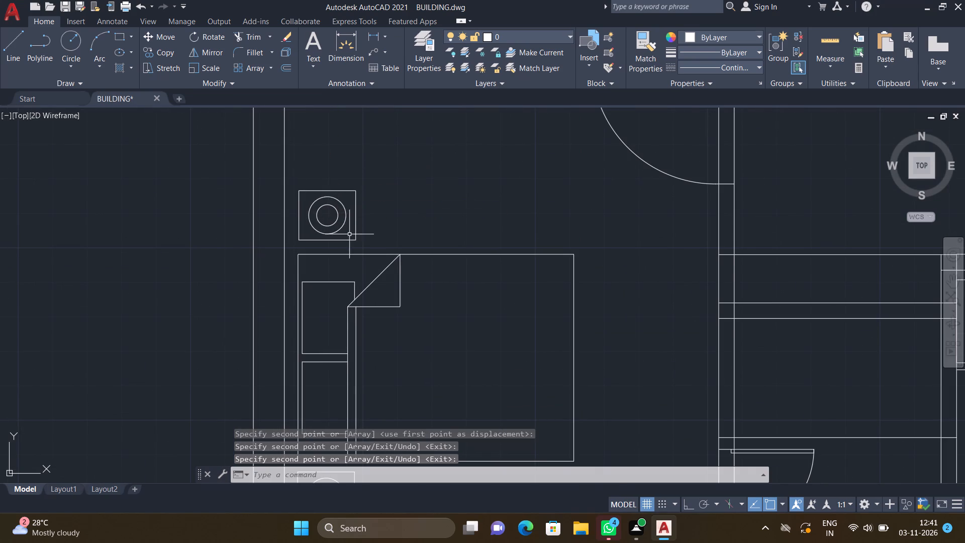
Copy the WC from M.TOILET of the plan above about 44'-10" south into the lowest plan's matching toilet, near its south wall.
scroll(362, 259, "down", 3)
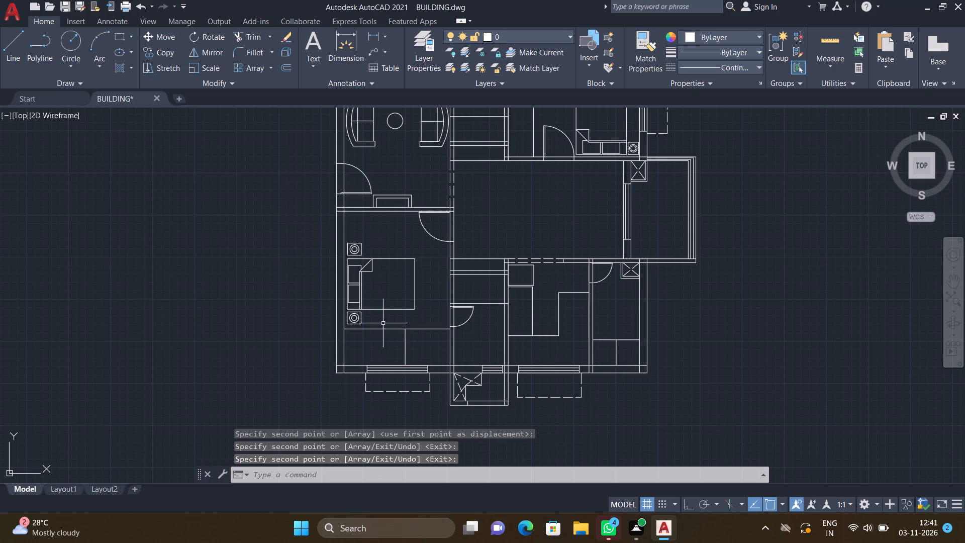
type("CO")
key("Return")
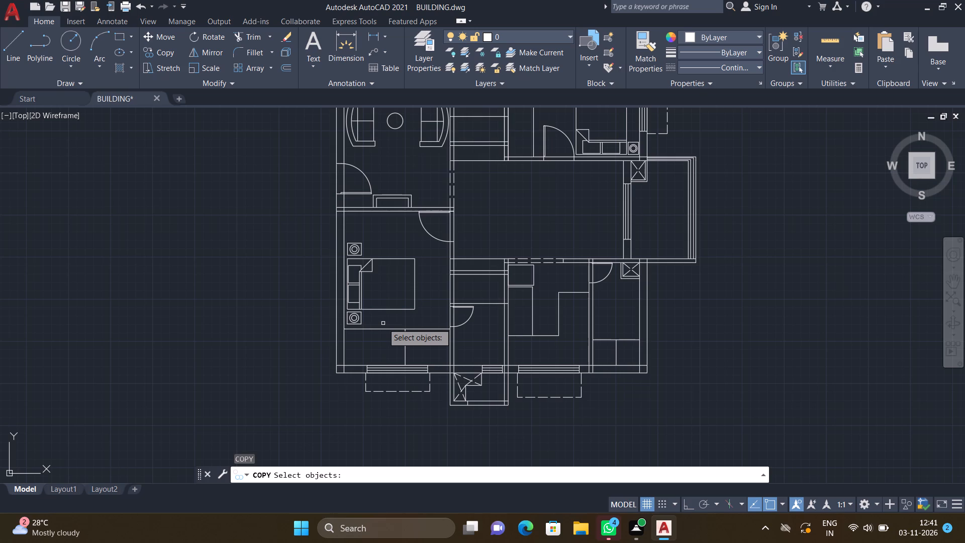
scroll(381, 337, "down", 4)
scroll(411, 229, "up", 3)
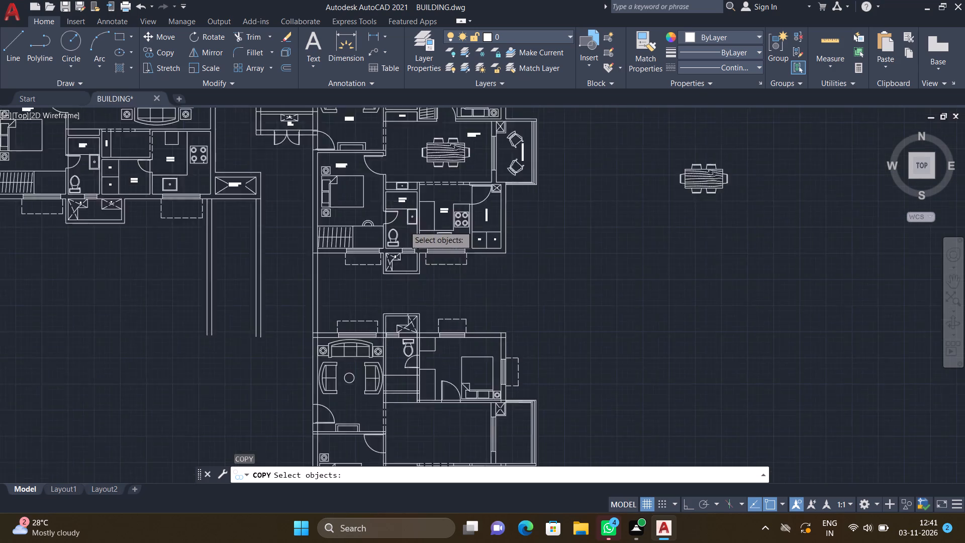
scroll(390, 245, "up", 2)
left_click(389, 242)
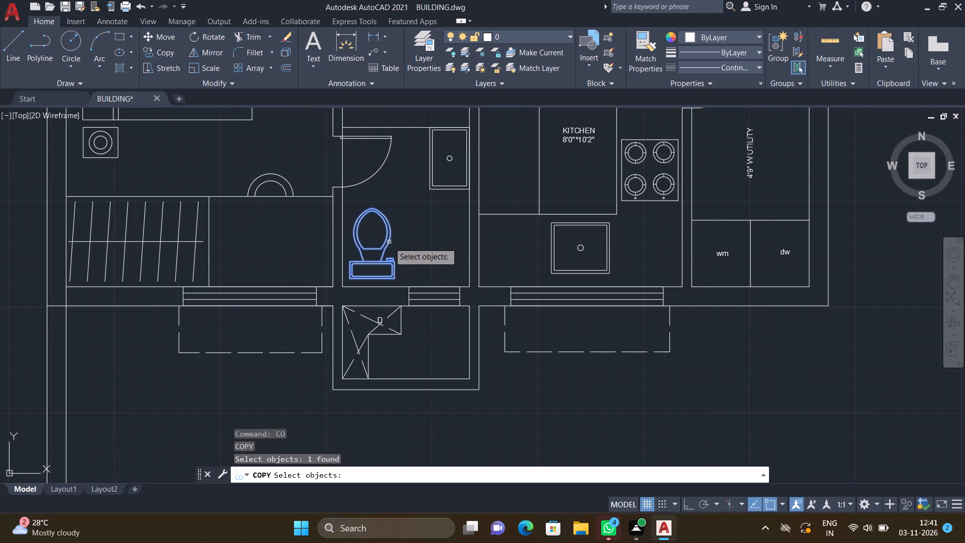
key("Return")
scroll(373, 283, "up", 3)
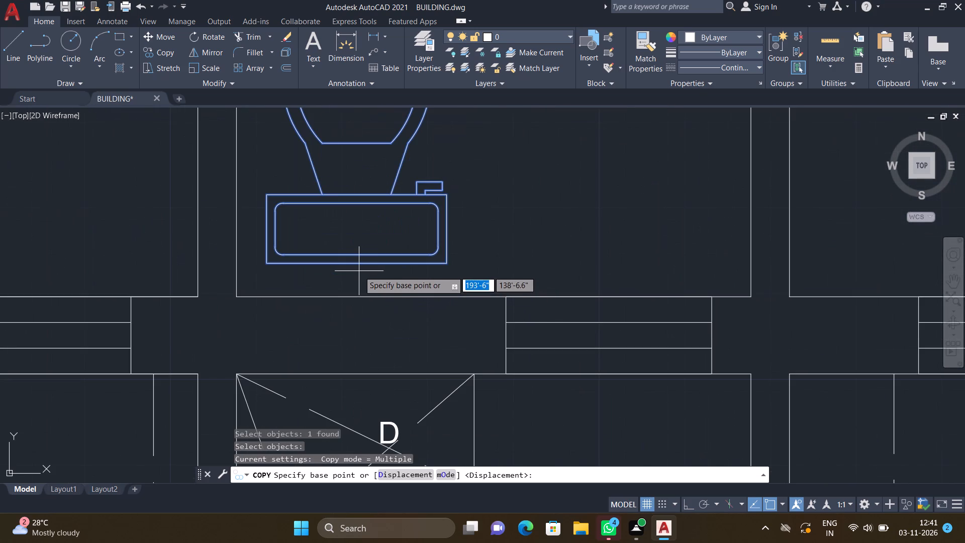
left_click_drag(359, 262, 366, 267)
scroll(419, 296, "down", 5)
scroll(437, 345, "down", 4)
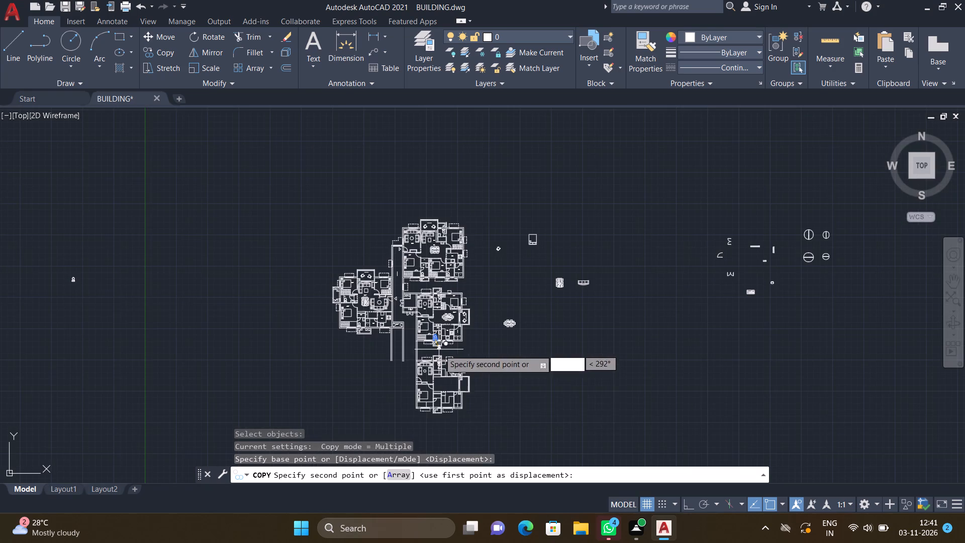
scroll(440, 425, "up", 4)
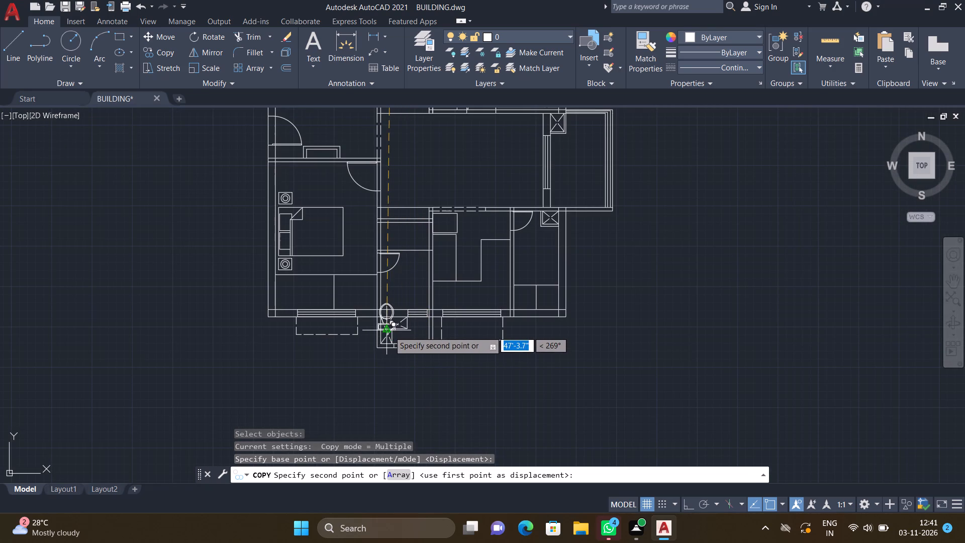
scroll(385, 309, "up", 3)
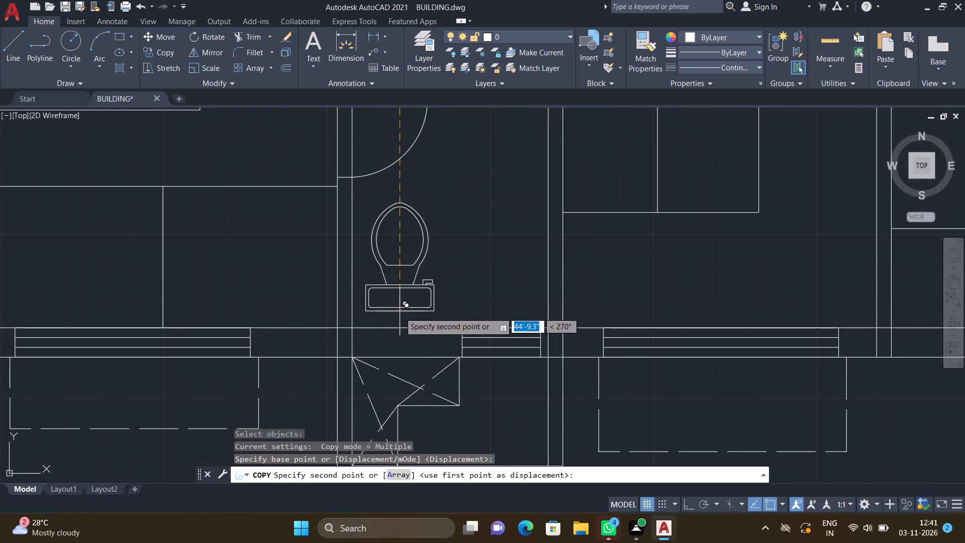
left_click(396, 315)
key("Return")
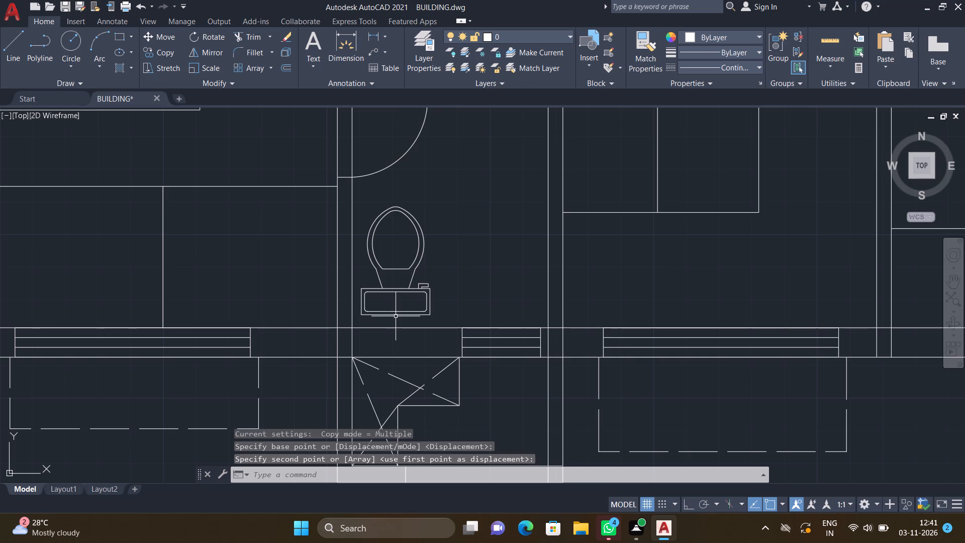
Copy the kitchen sink with its drain from the plan above about 44'-11" south, onto the lowest plan's southern kitchen counter.
scroll(389, 293, "down", 3)
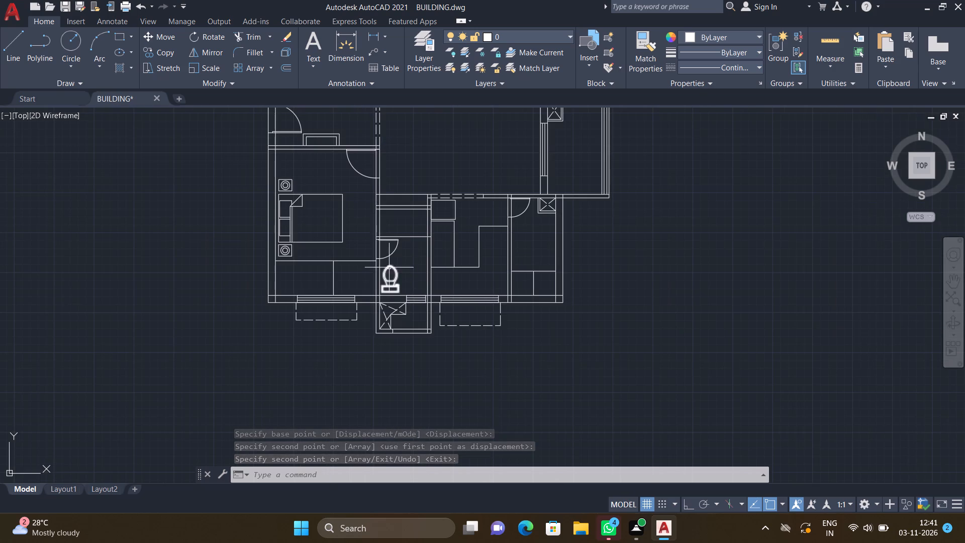
middle_click_drag(401, 256, 394, 293)
scroll(400, 256, "down", 3)
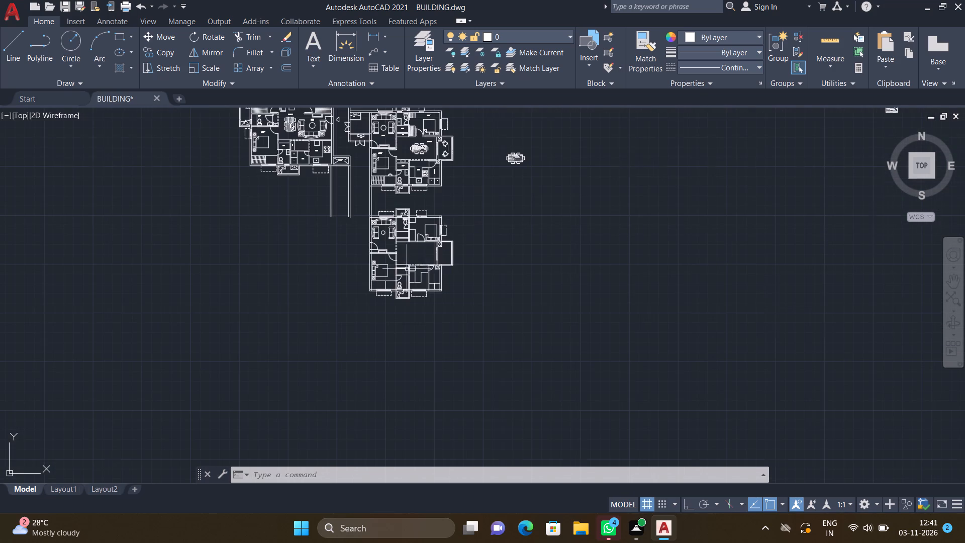
scroll(424, 168, "up", 6)
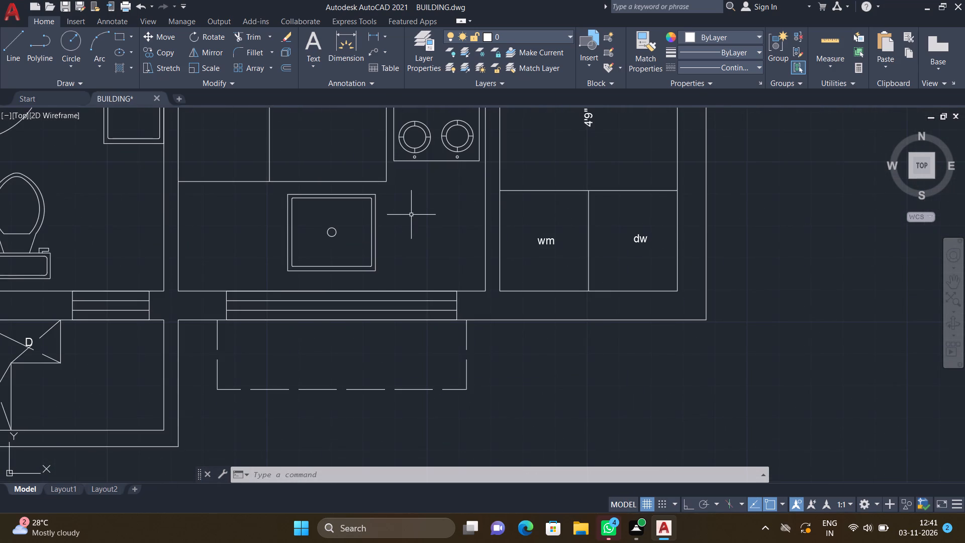
type("CO")
key("Return")
left_click(382, 275)
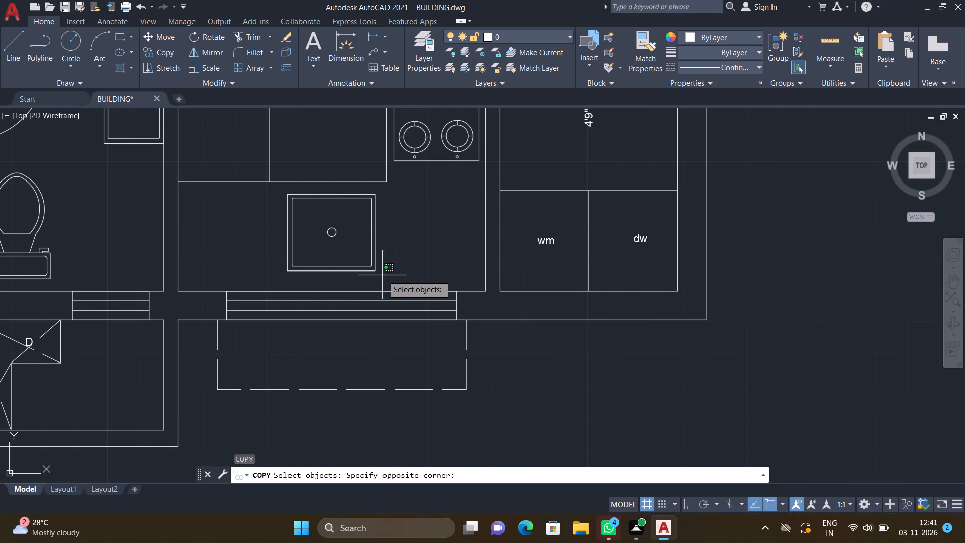
double_click(276, 194)
key("Return")
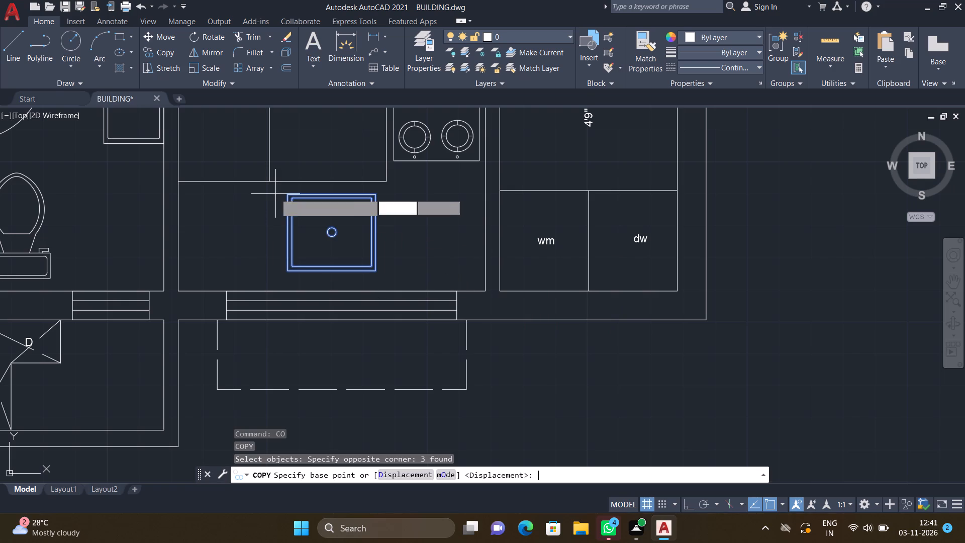
left_click(330, 271)
scroll(390, 347, "down", 6)
scroll(388, 401, "down", 3)
scroll(389, 457, "up", 3)
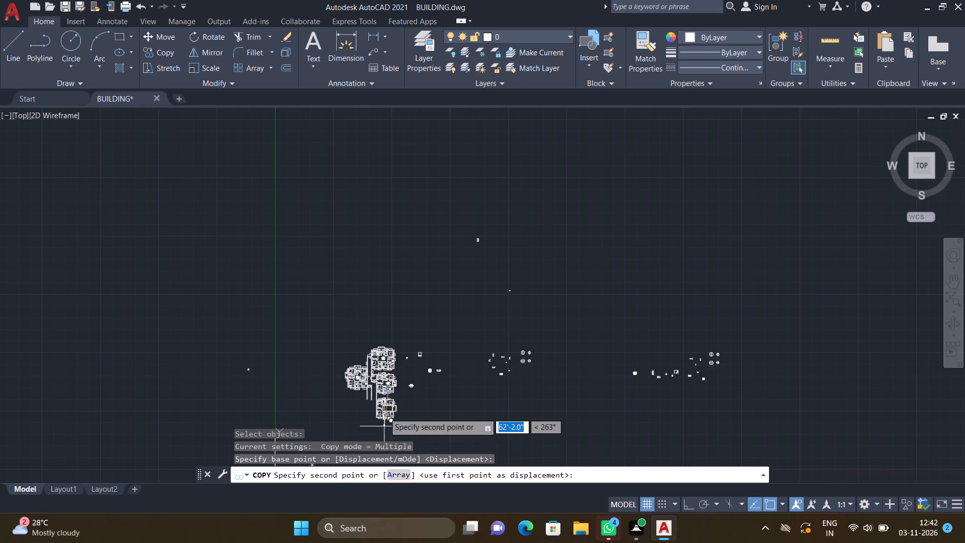
scroll(388, 416, "up", 8)
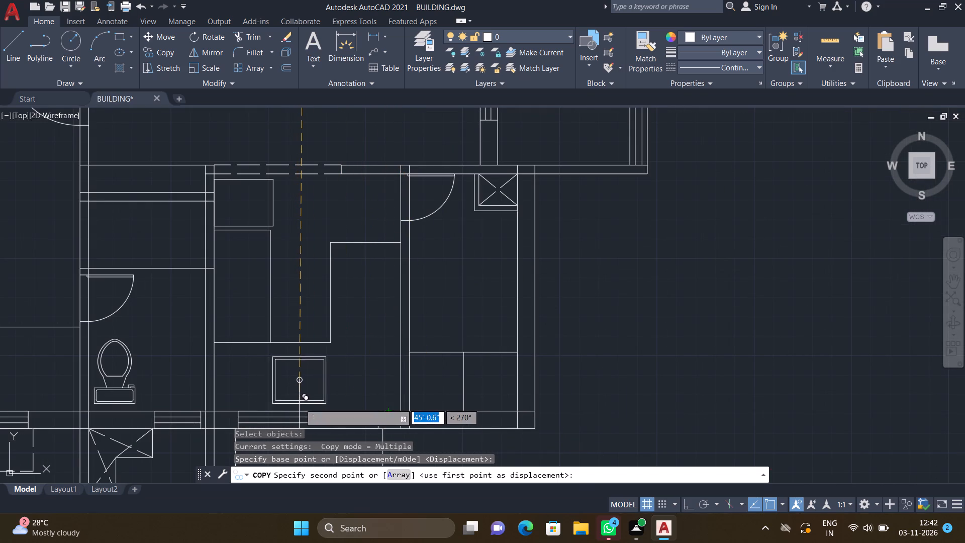
scroll(297, 397, "up", 2)
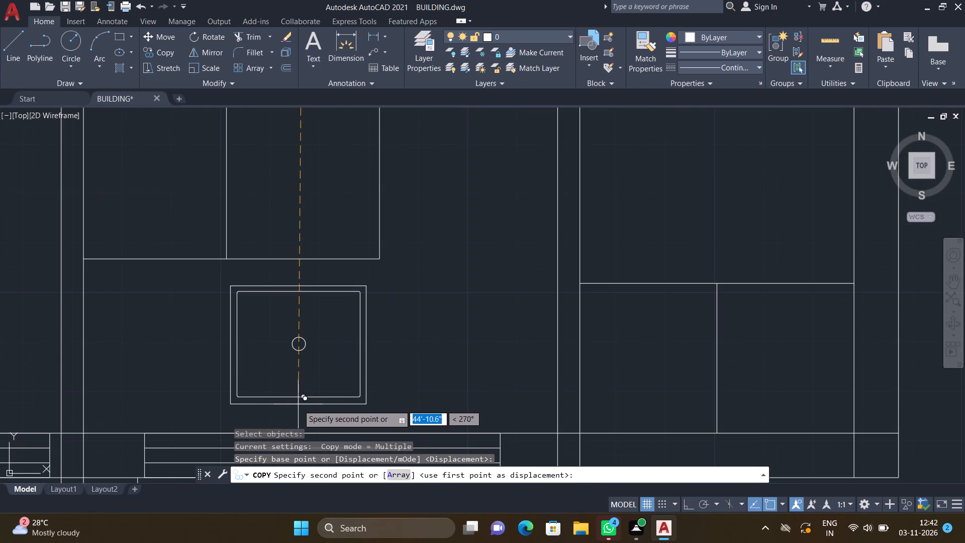
left_click(298, 405)
key("Return")
Copy the four-burner hob from the topmost plan's 11'0"*9'0" KITCHEN, about 95'-8" away, onto the lowest plan's eastern kitchen counter.
scroll(298, 405, "down", 2)
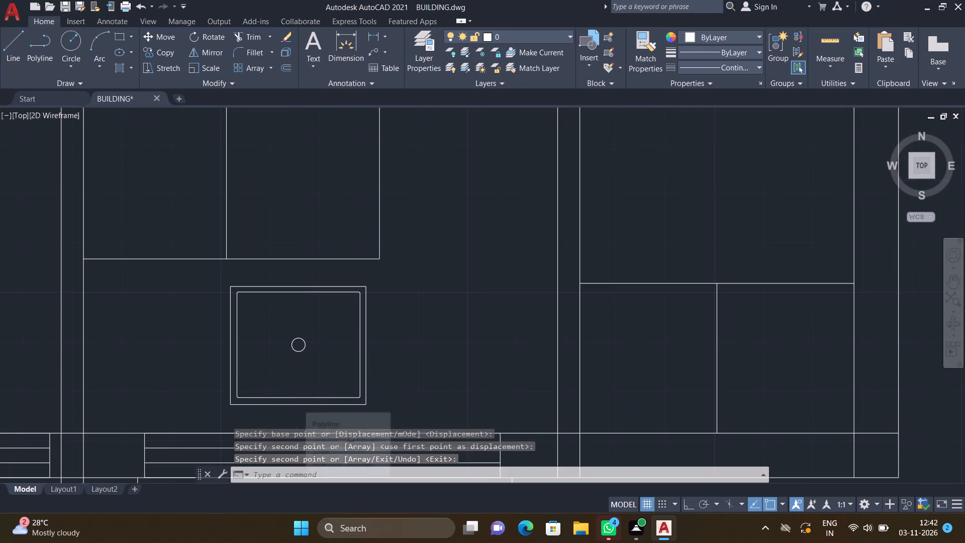
scroll(298, 405, "down", 2)
middle_click_drag(357, 248, 394, 304)
scroll(394, 304, "down", 4)
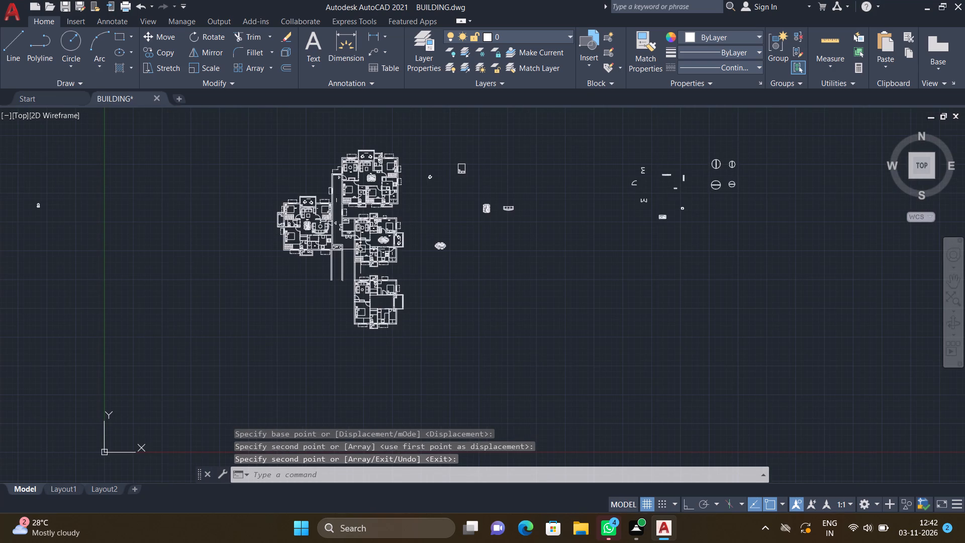
scroll(389, 218, "up", 2)
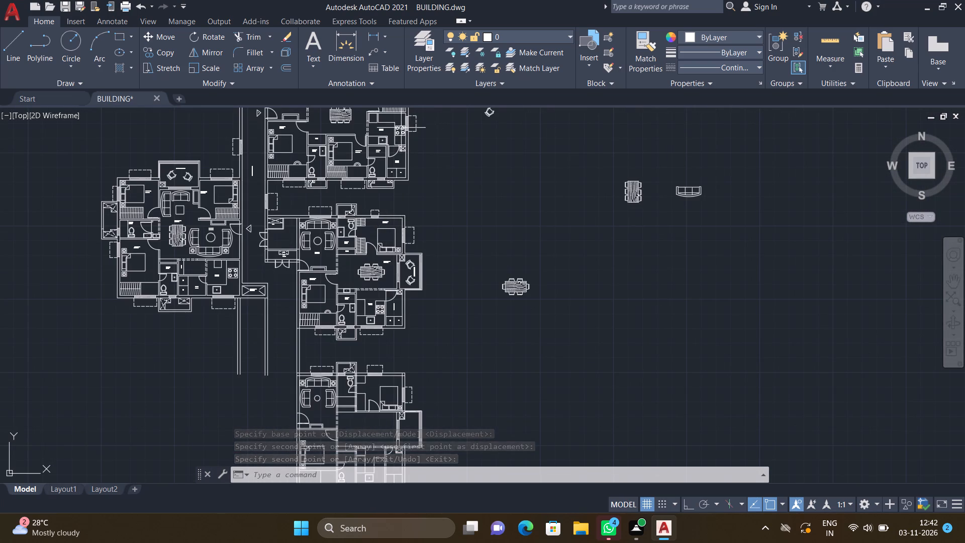
scroll(397, 128, "up", 3)
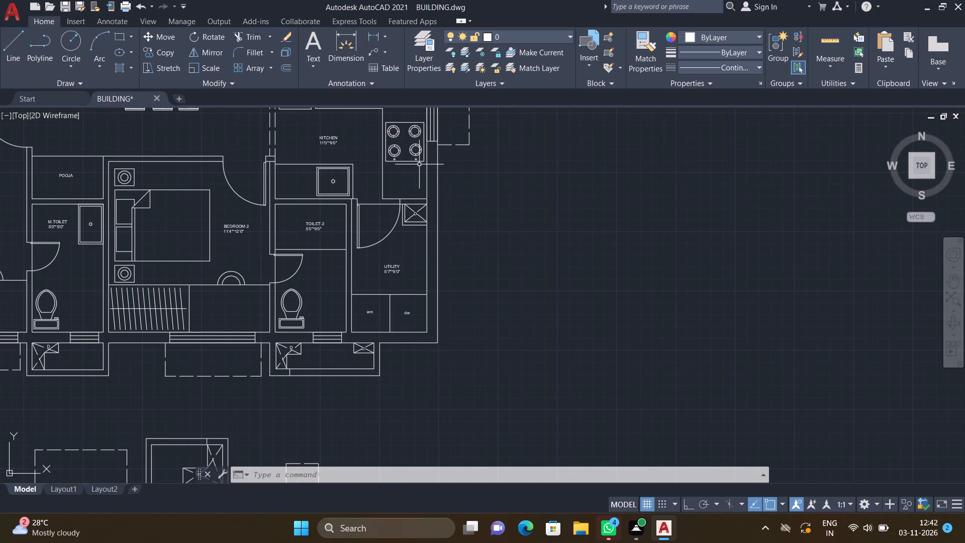
type("CO")
key("Return")
scroll(420, 164, "up", 1)
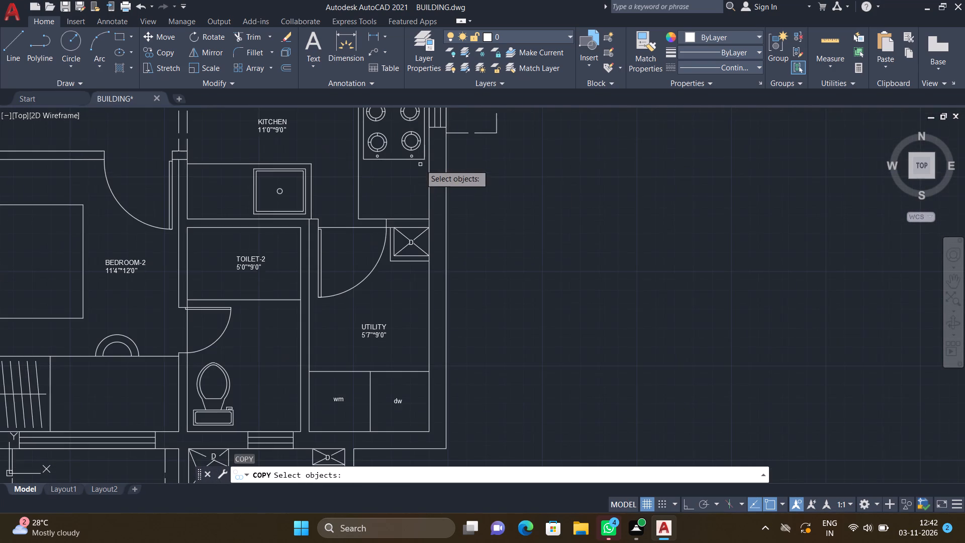
scroll(422, 212, "down", 2)
scroll(419, 192, "up", 2)
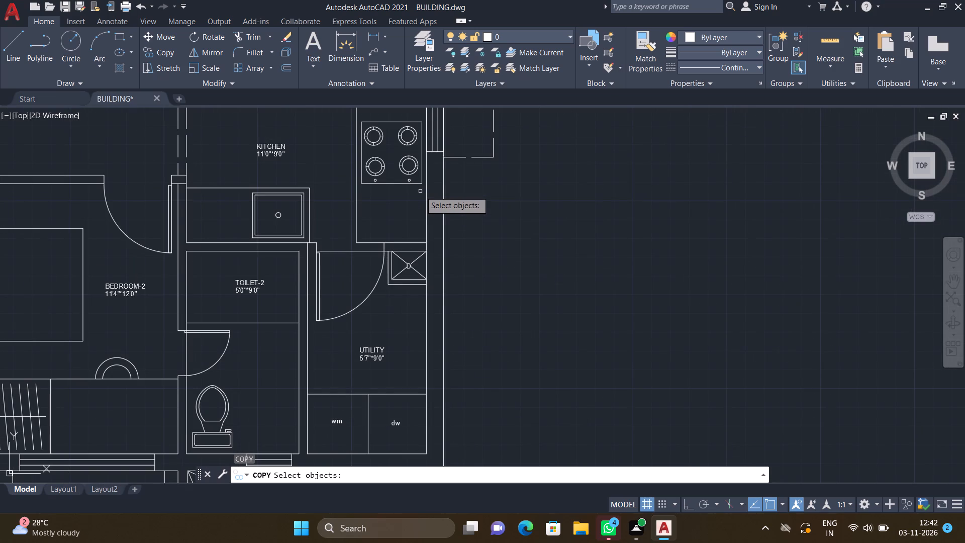
left_click(420, 192)
scroll(353, 121, "up", 2)
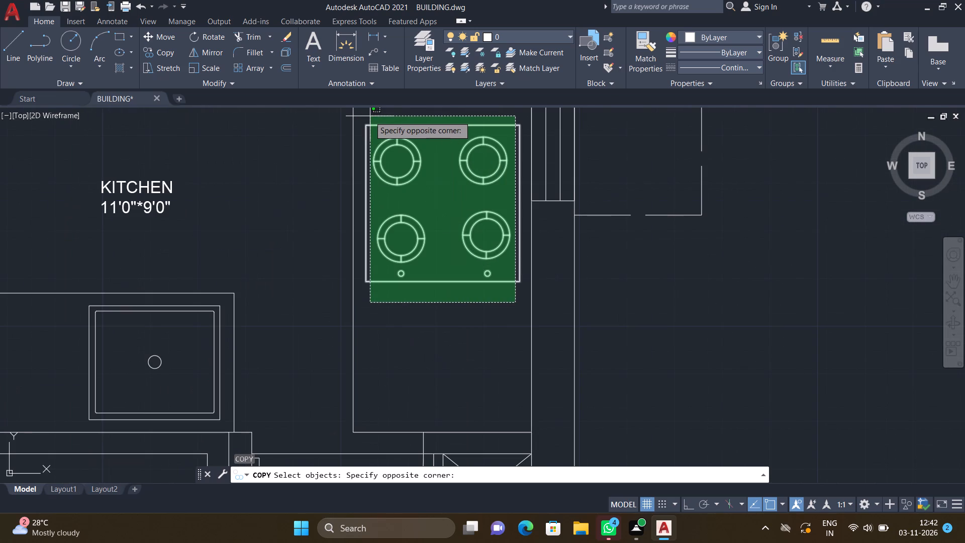
left_click(368, 116)
key("Return")
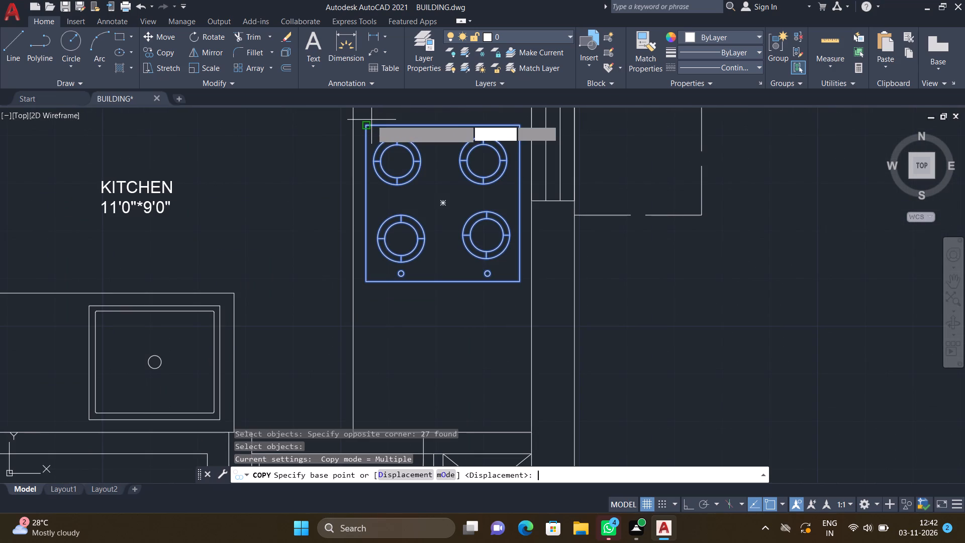
left_click(443, 125)
scroll(450, 277, "down", 3)
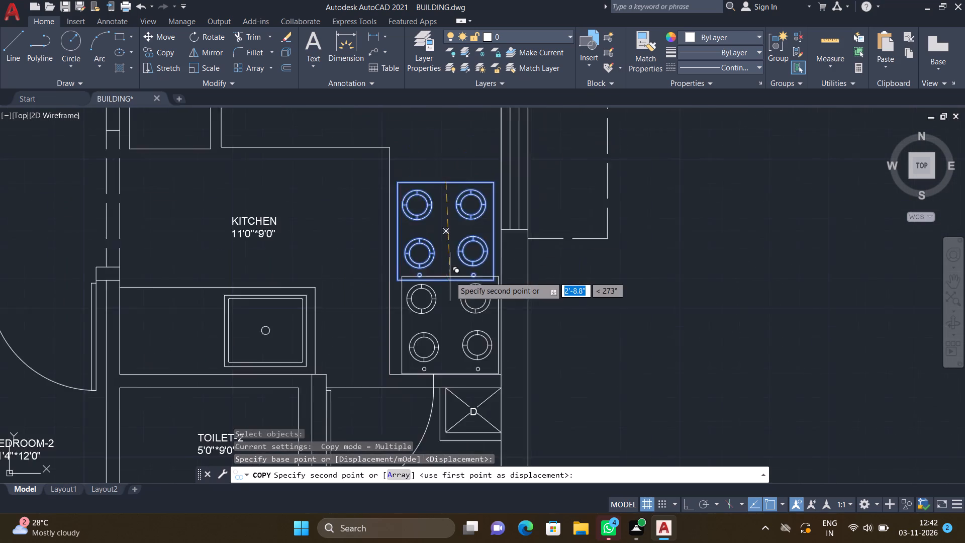
scroll(450, 277, "down", 8)
scroll(434, 385, "up", 7)
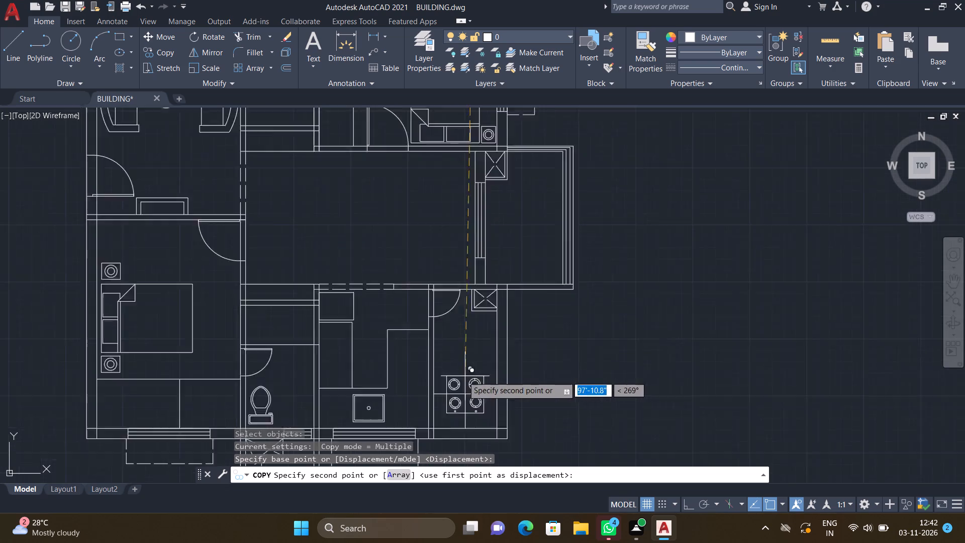
scroll(371, 337, "up", 1)
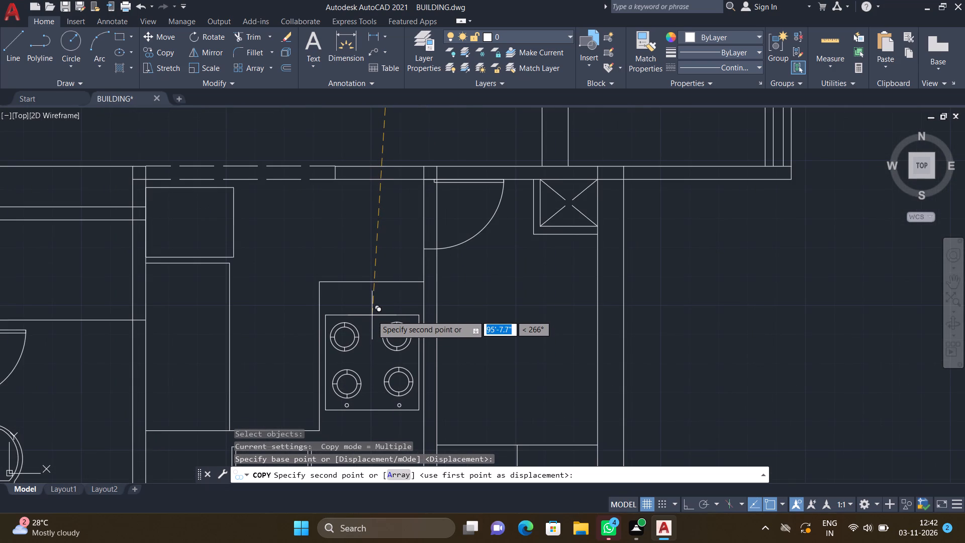
left_click(372, 315)
key("Return")
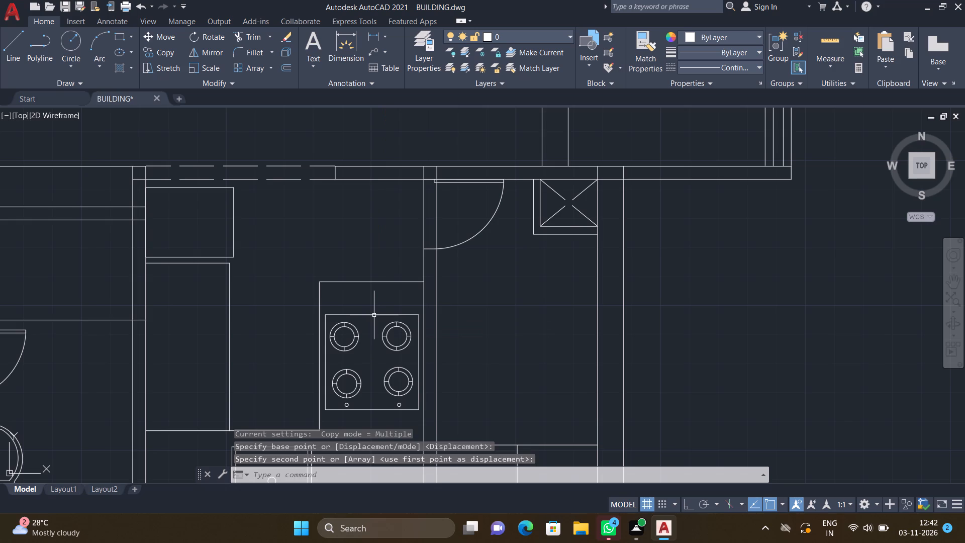
Copy the northern chair from the 5'8" WIDE BALCONY of the plan above about 45'-2" south into the lowest plan's balcony.
scroll(373, 317, "down", 3)
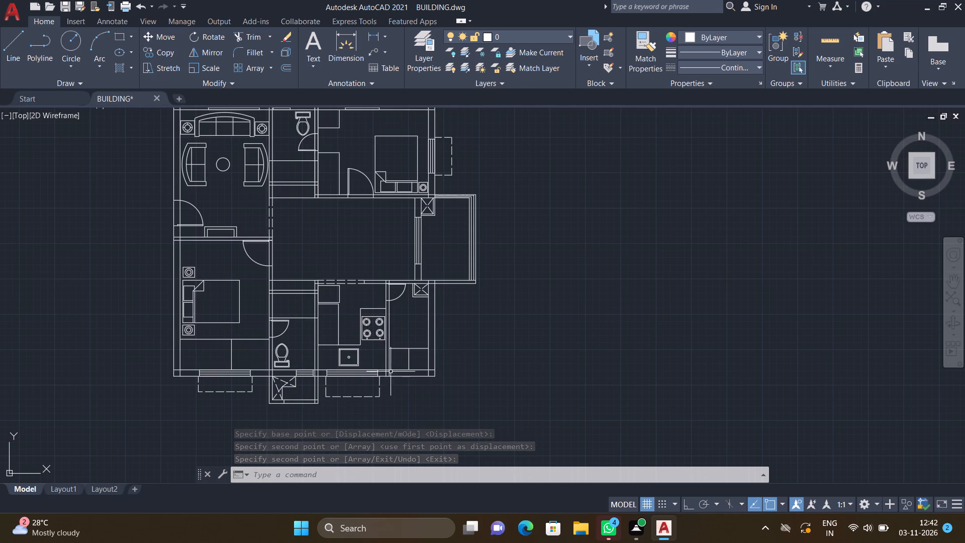
scroll(392, 368, "up", 1)
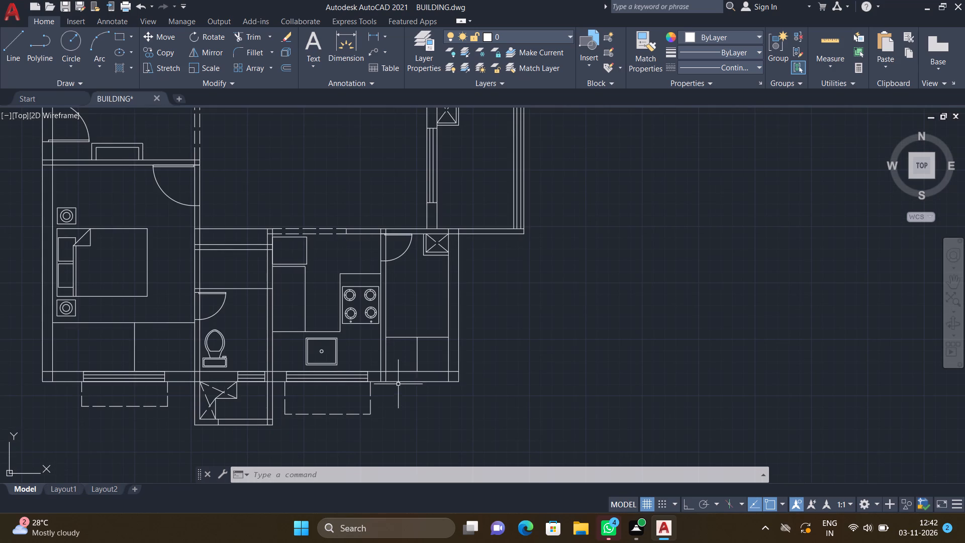
scroll(400, 338, "down", 3)
scroll(418, 120, "up", 3)
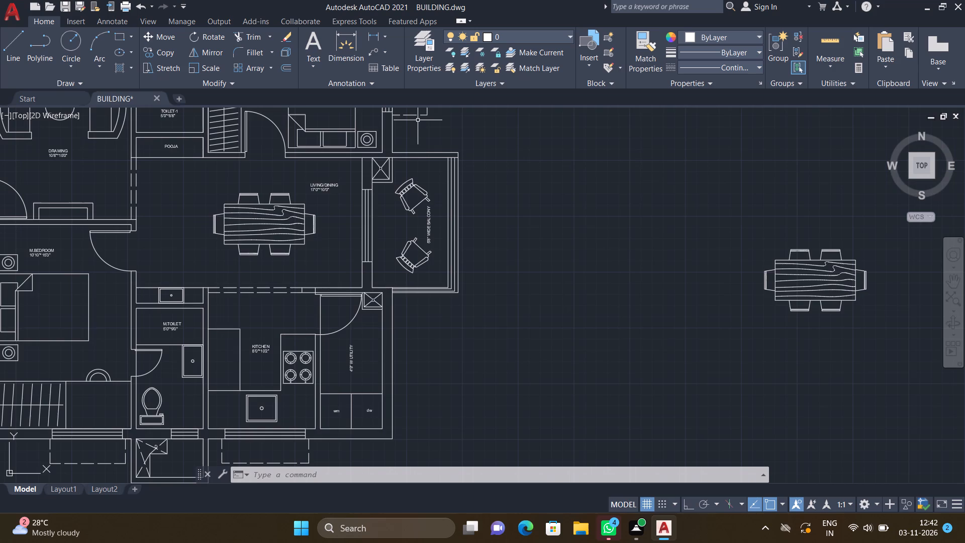
scroll(425, 182, "up", 3)
type("CO")
key("Return")
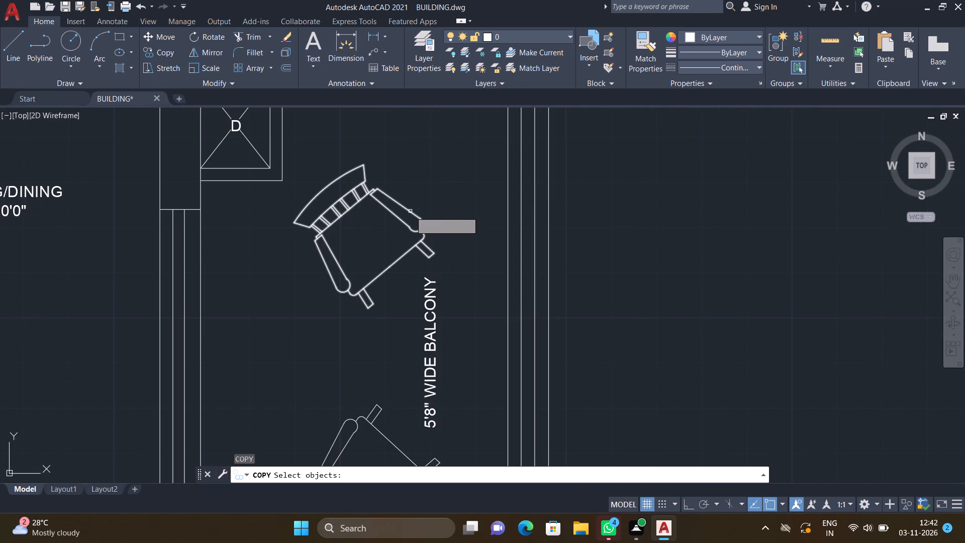
left_click(410, 211)
key("Return")
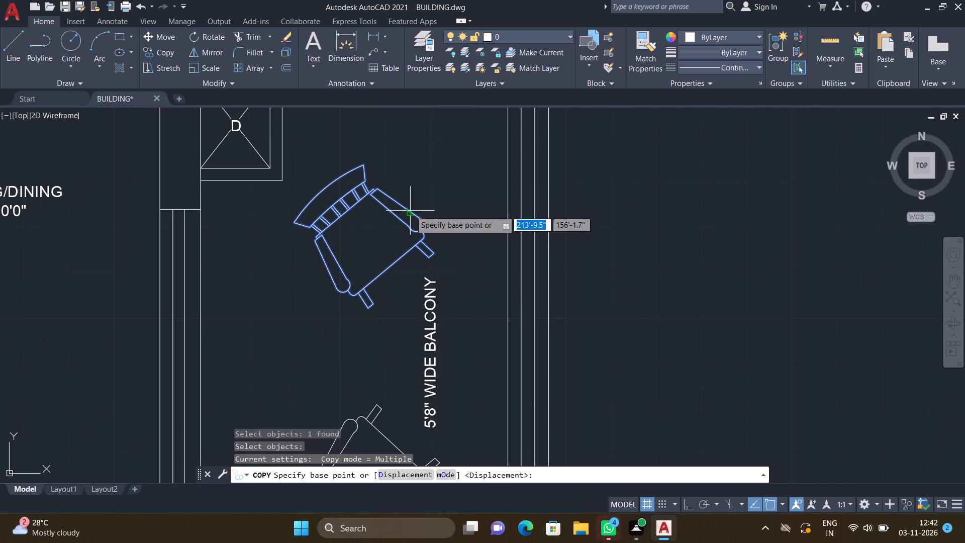
left_click_drag(322, 188, 329, 193)
scroll(372, 227, "down", 5)
scroll(365, 355, "down", 5)
scroll(357, 406, "up", 4)
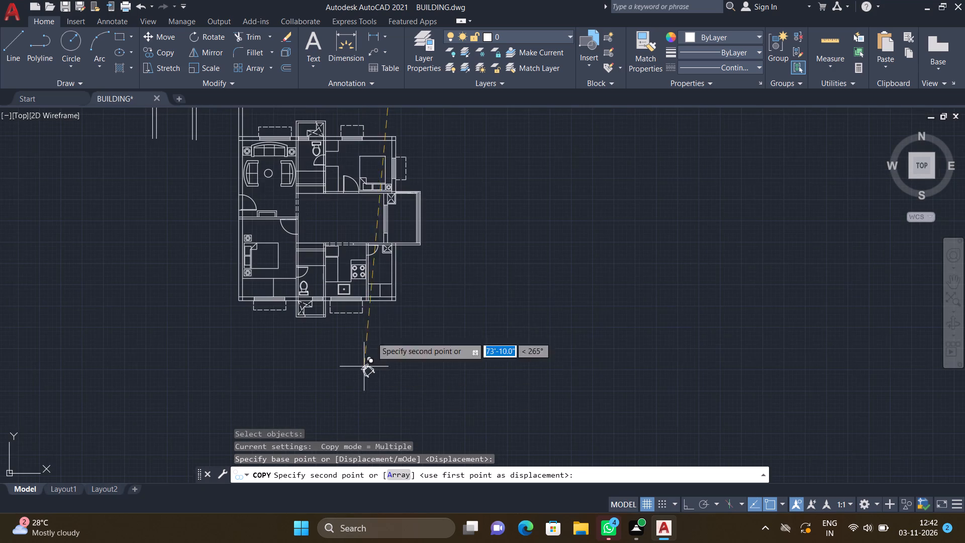
scroll(387, 217, "up", 2)
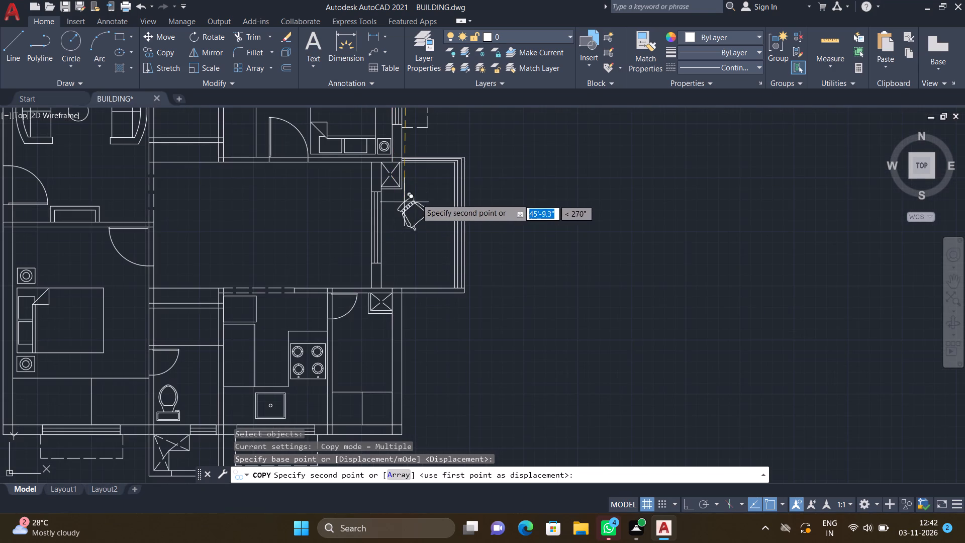
scroll(412, 198, "up", 2)
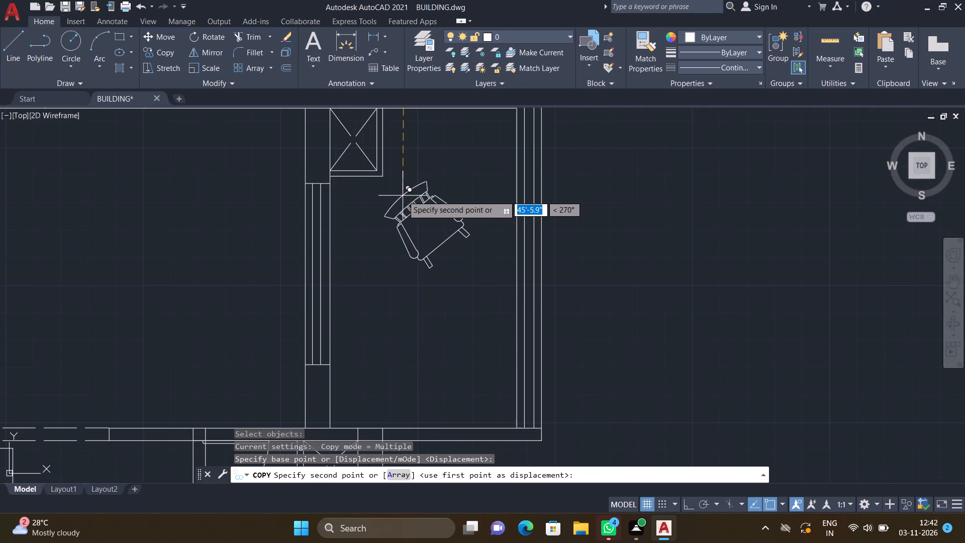
left_click(397, 184)
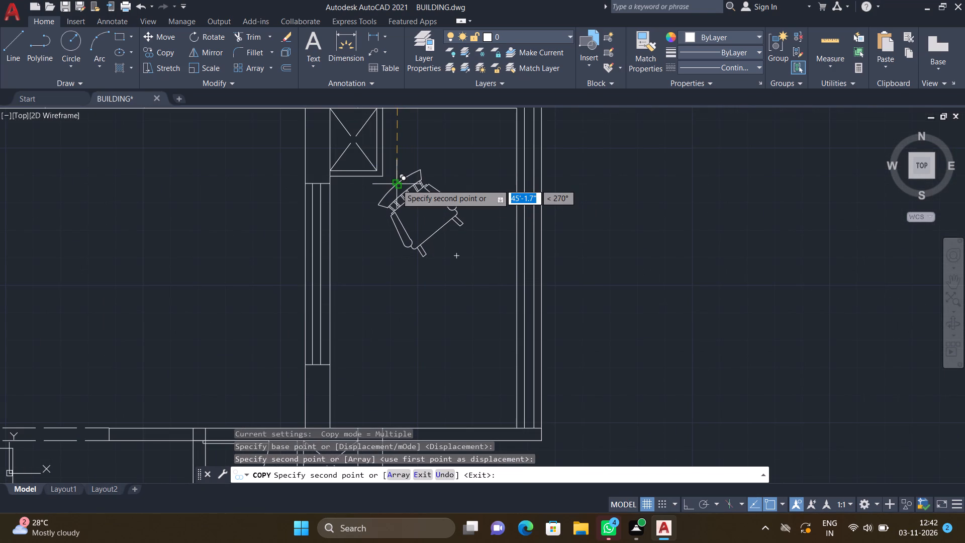
key("Return")
Copy the southern balcony chair from the plan above about 44'-11" south into the lowest plan's balcony.
scroll(393, 179, "down", 4)
middle_click_drag(413, 155, 423, 256)
scroll(423, 256, "down", 2)
scroll(419, 128, "up", 3)
scroll(410, 190, "up", 2)
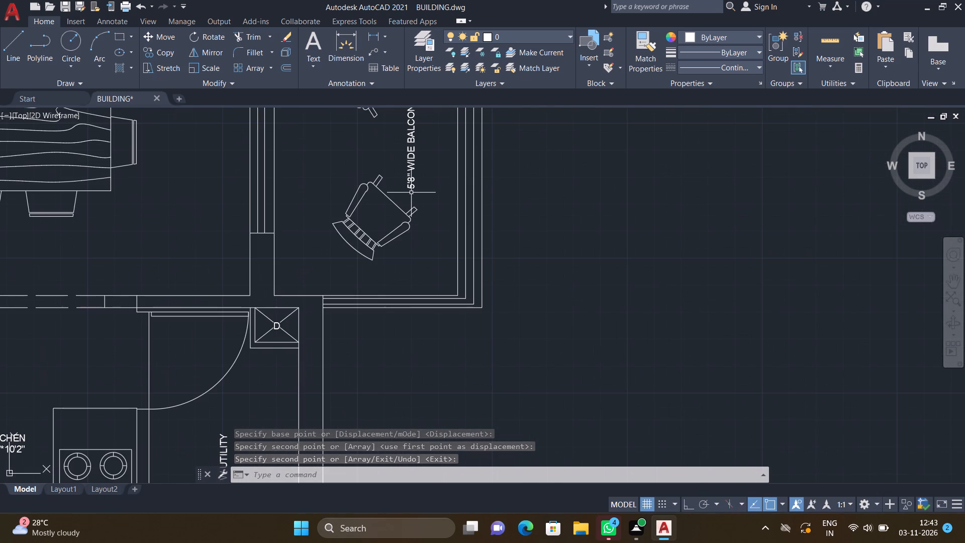
type("CO")
key("Return")
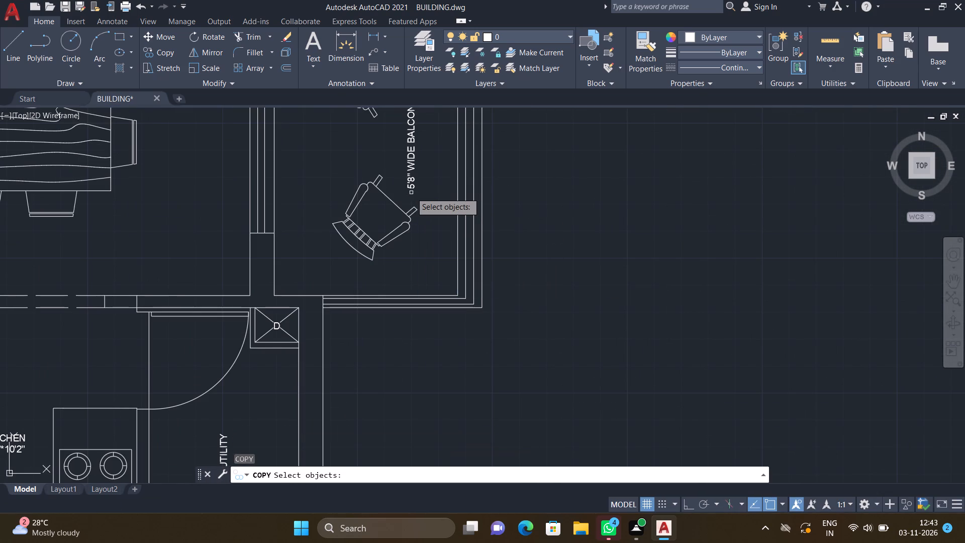
left_click(393, 241)
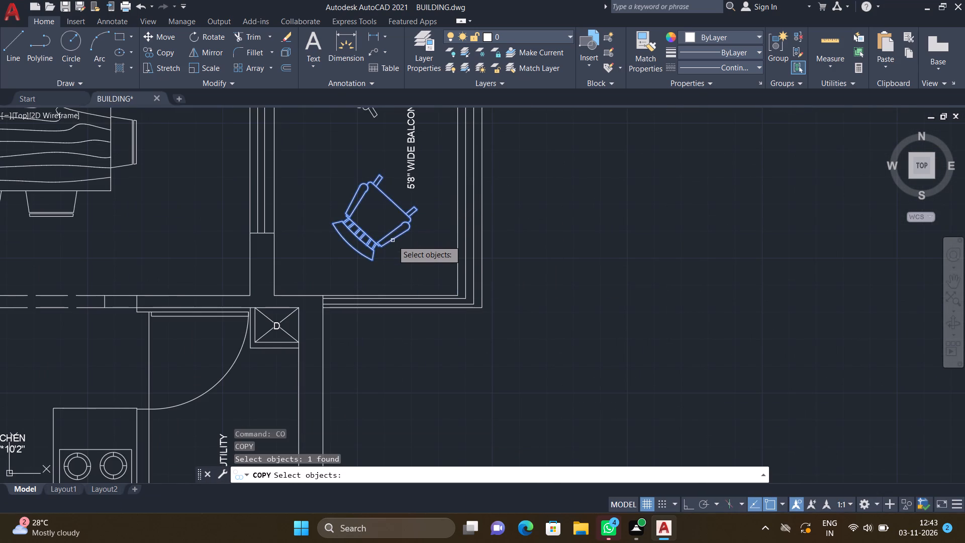
key("Return")
scroll(344, 244, "up", 2)
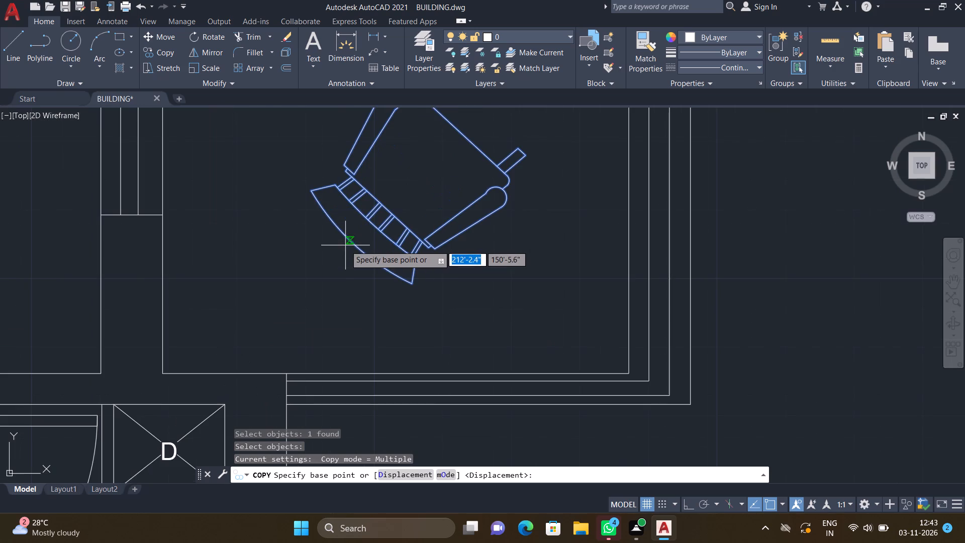
left_click(351, 244)
scroll(374, 278, "down", 6)
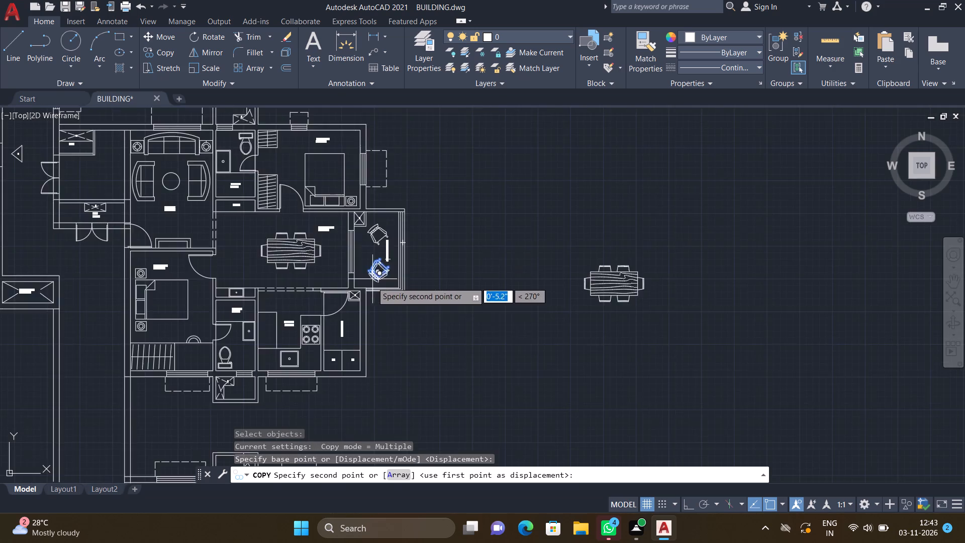
scroll(362, 316, "down", 5)
scroll(347, 381, "up", 4)
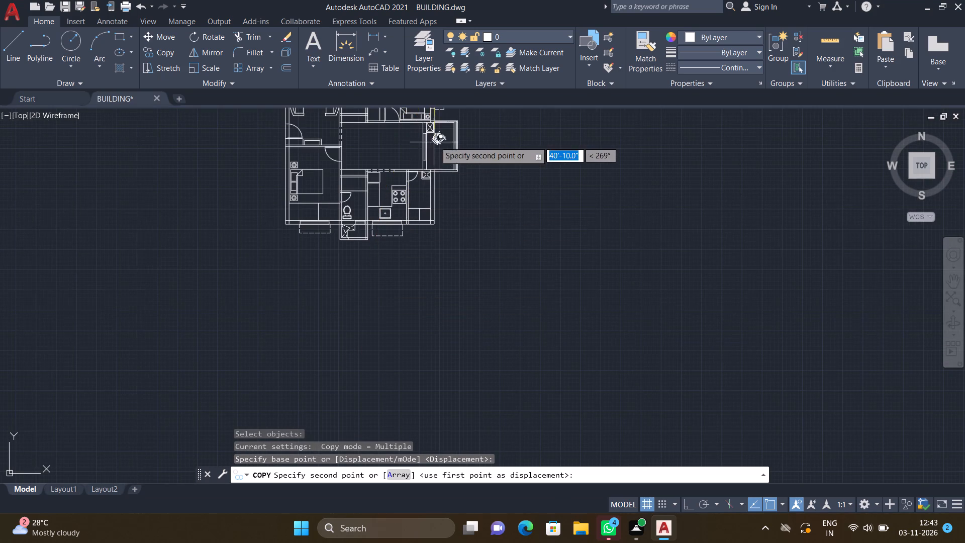
scroll(438, 146, "up", 3)
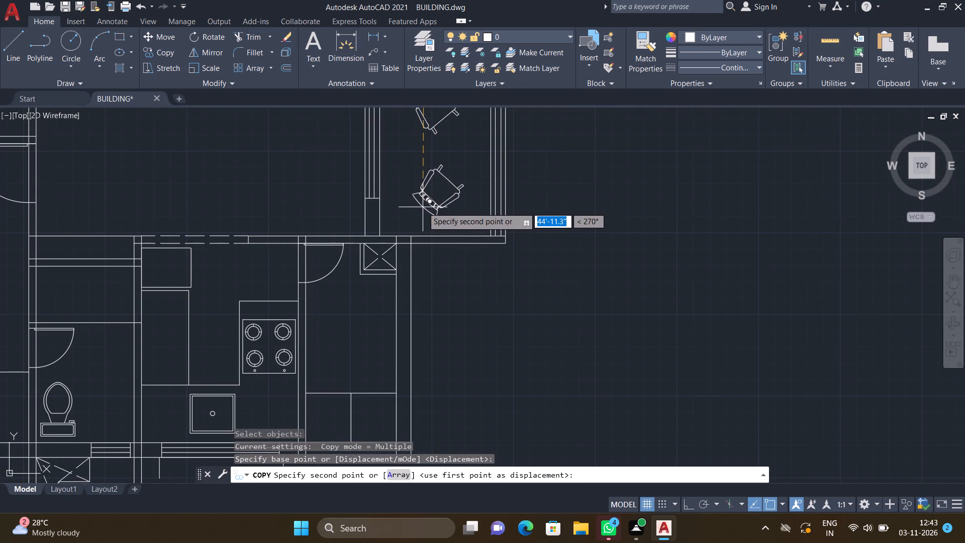
left_click(422, 207)
key("Return")
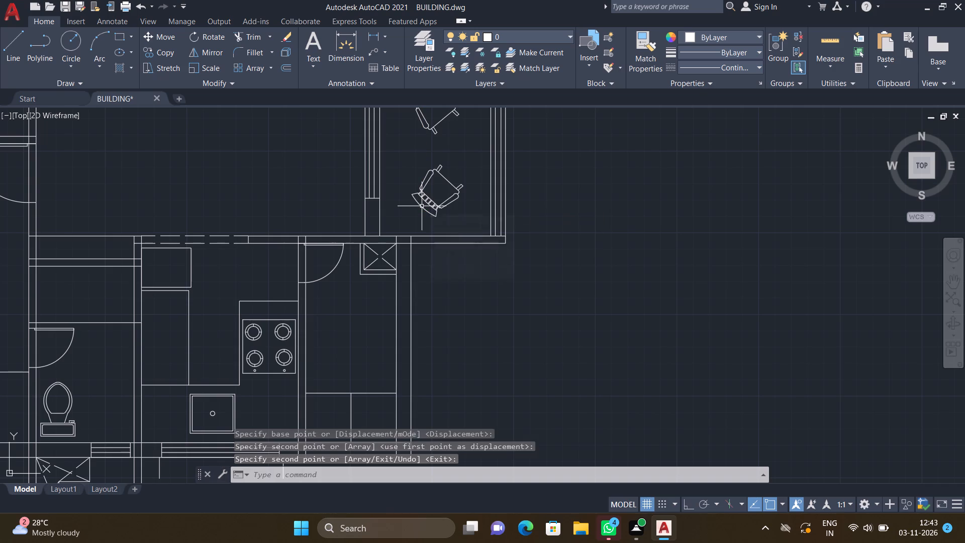
Copy the six-chair dining table from LIVING/DINING of the plan above about 44'-8" south into the lowest plan's matching room.
scroll(420, 200, "down", 2)
scroll(410, 171, "up", 2)
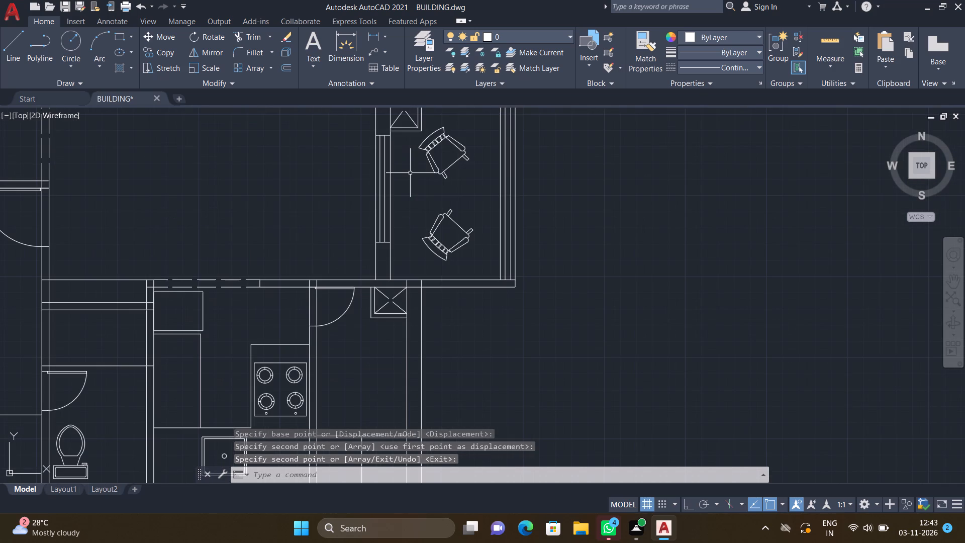
scroll(382, 199, "down", 3)
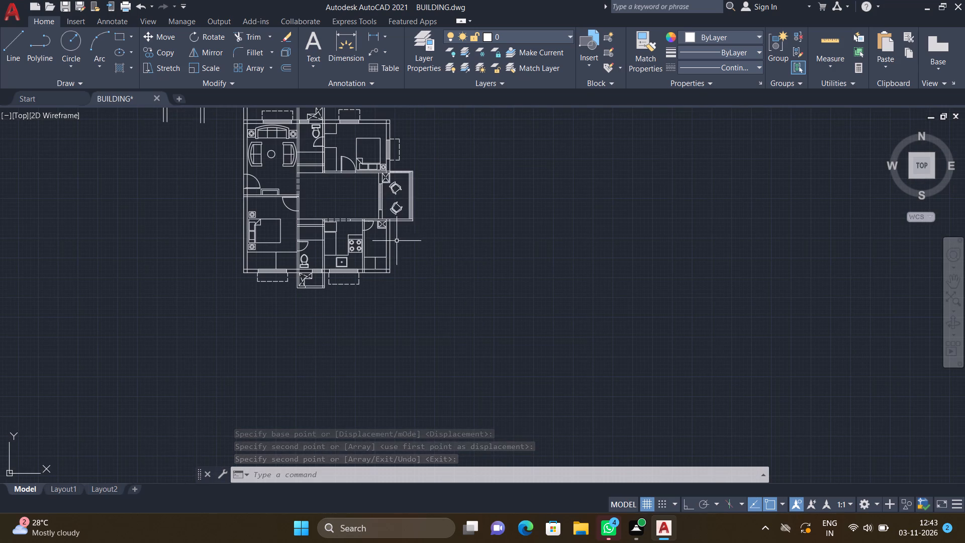
scroll(397, 241, "down", 1)
scroll(325, 221, "down", 1)
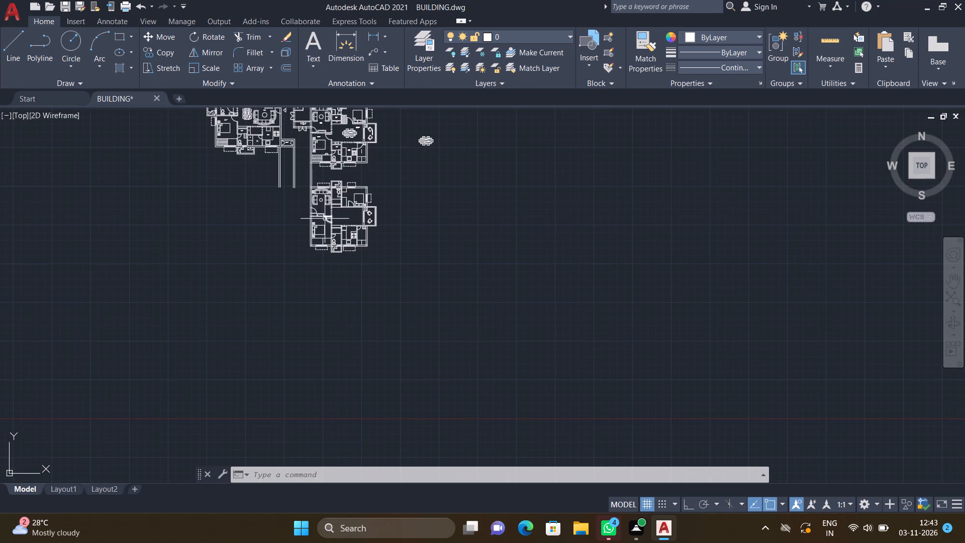
scroll(318, 202, "up", 3)
scroll(368, 324, "down", 3)
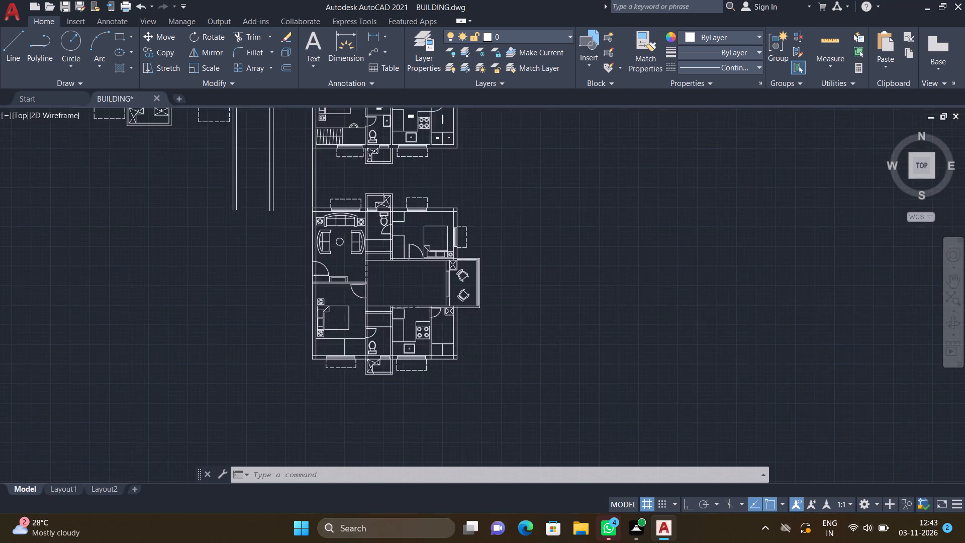
scroll(371, 195, "up", 3)
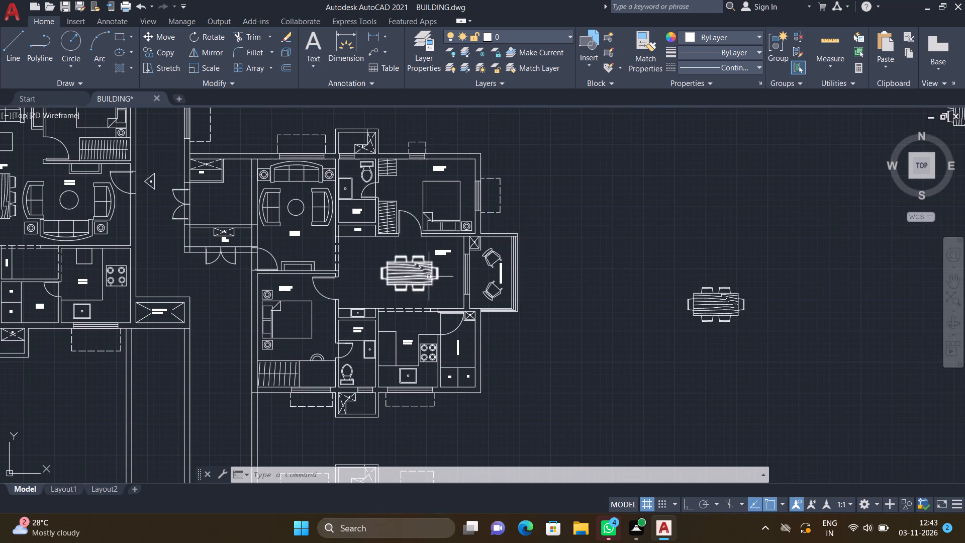
scroll(434, 275, "up", 2)
type("CO")
key("Return")
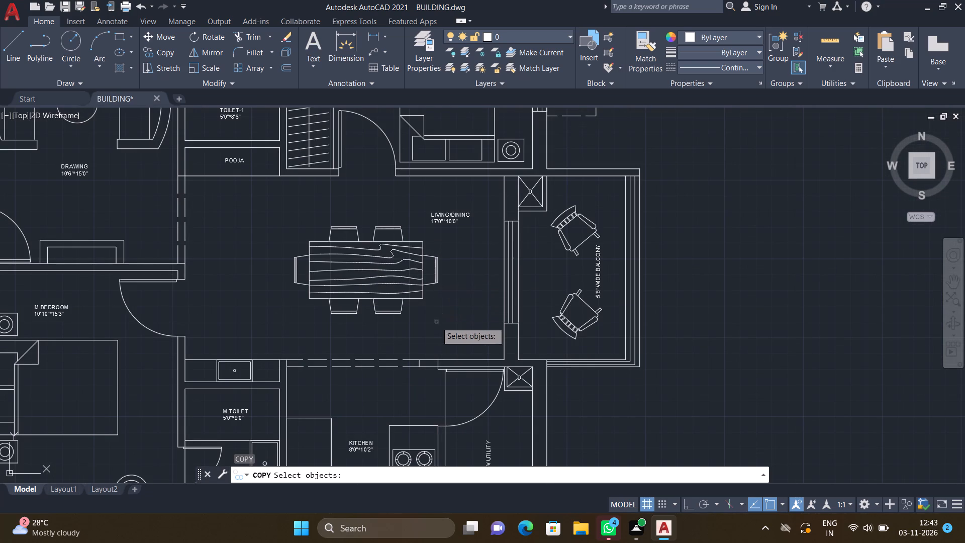
left_click(436, 322)
scroll(295, 239, "up", 1)
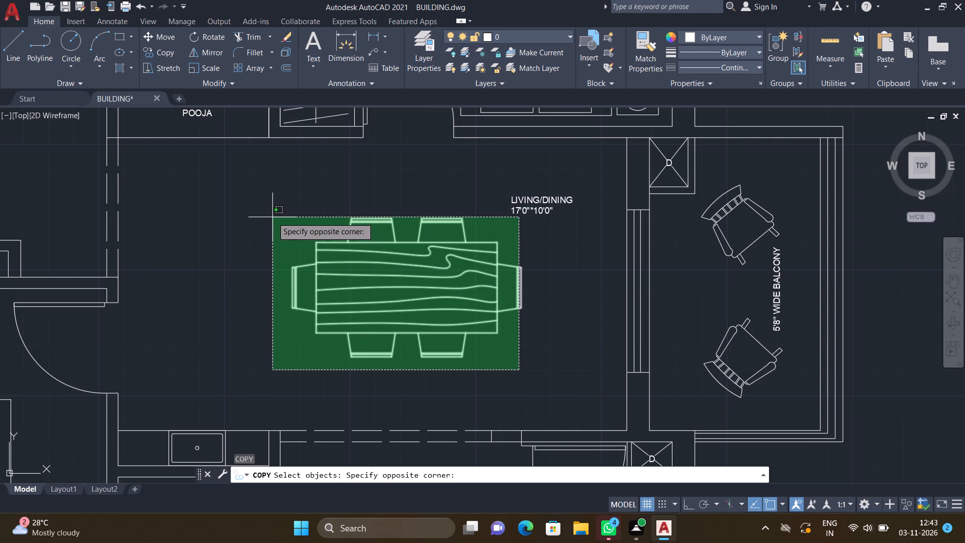
left_click(268, 217)
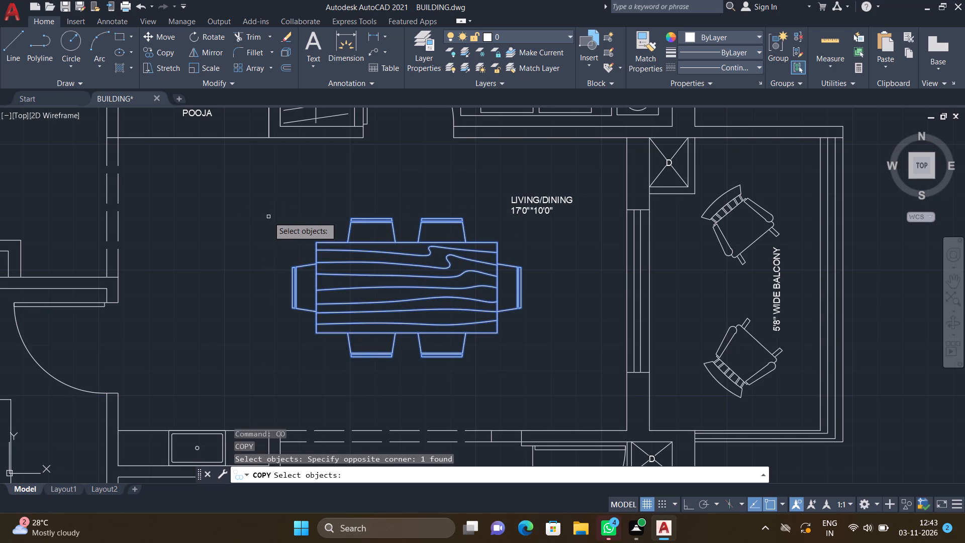
key("Return")
scroll(402, 245, "up", 1)
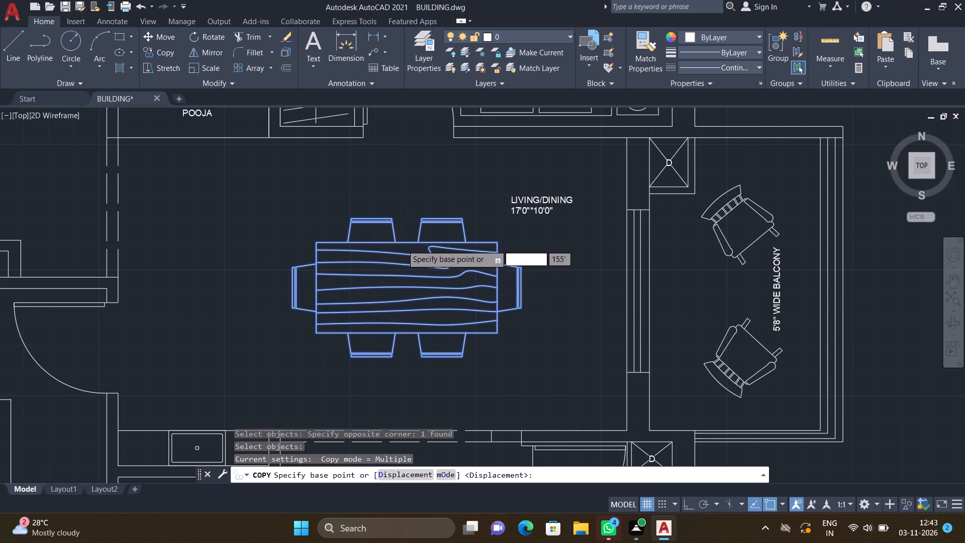
scroll(402, 246, "up", 1)
left_click(411, 239)
scroll(411, 258, "down", 5)
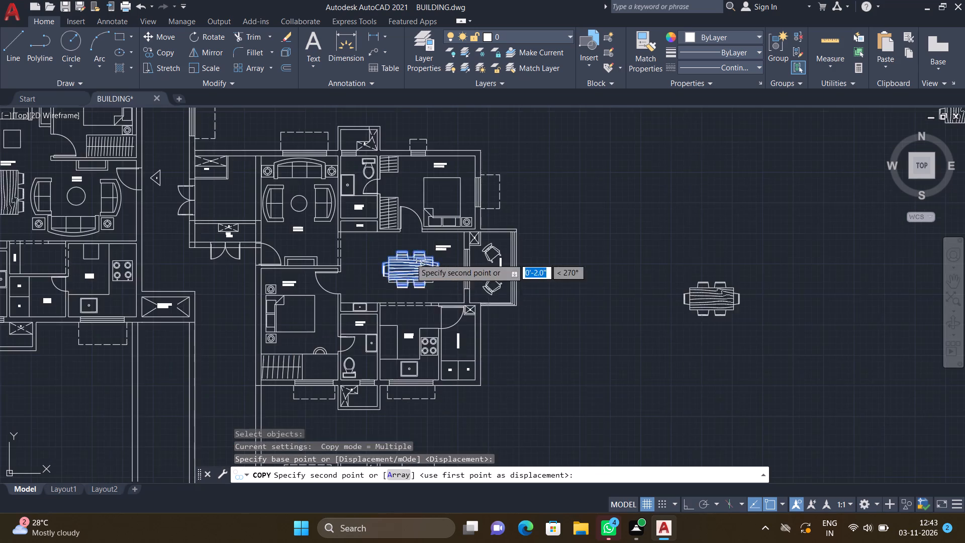
scroll(409, 283, "down", 4)
scroll(406, 359, "up", 3)
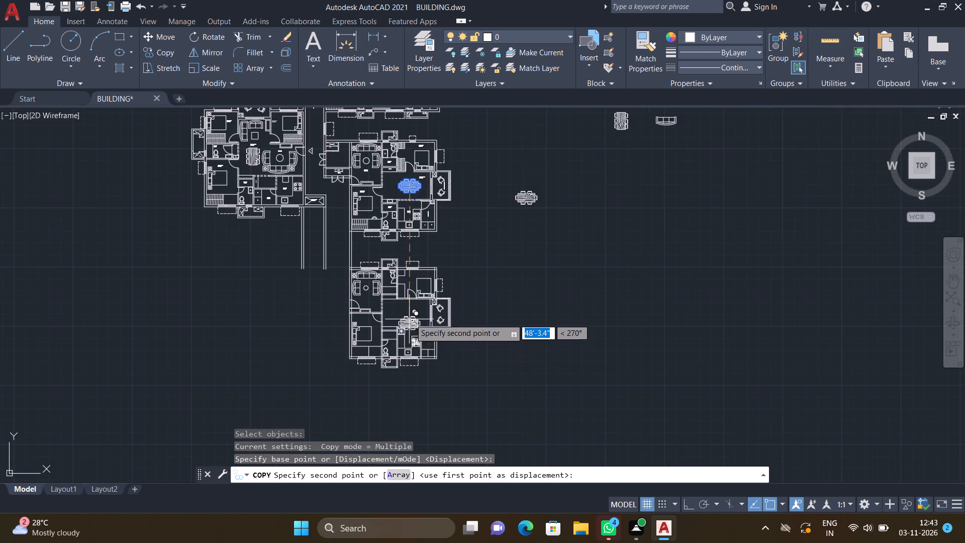
scroll(410, 319, "up", 4)
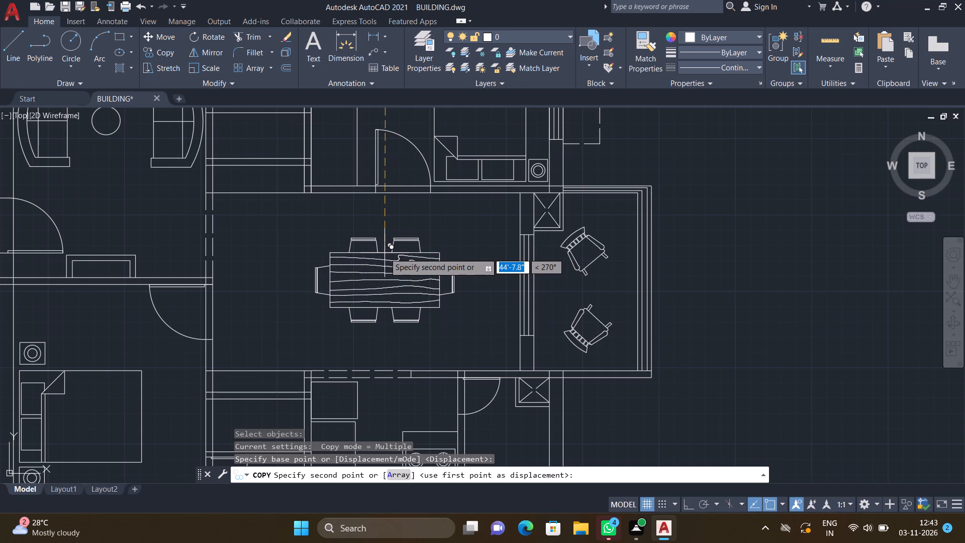
left_click(384, 253)
key("Return")
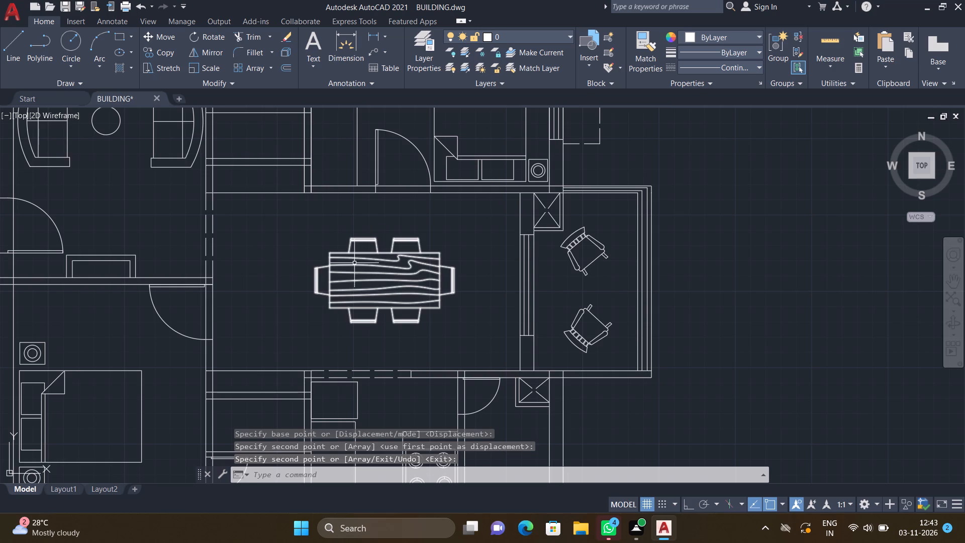
Draw a washbasin counter rectangle about 1'-4" by 2'-1" in the southwest corner of the lowest plan's northern toilet.
scroll(354, 263, "down", 2)
middle_click_drag(350, 257, 385, 280)
scroll(385, 280, "down", 1)
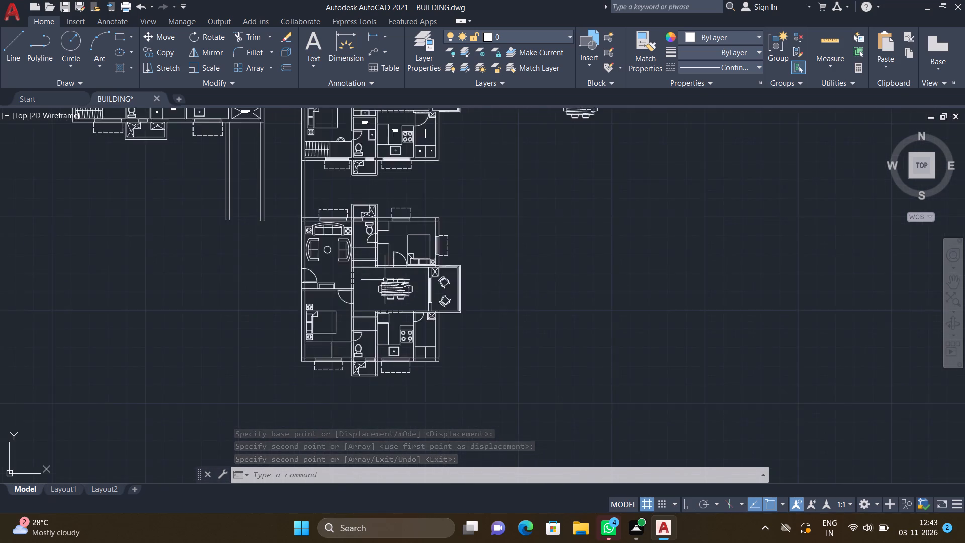
scroll(385, 280, "down", 1)
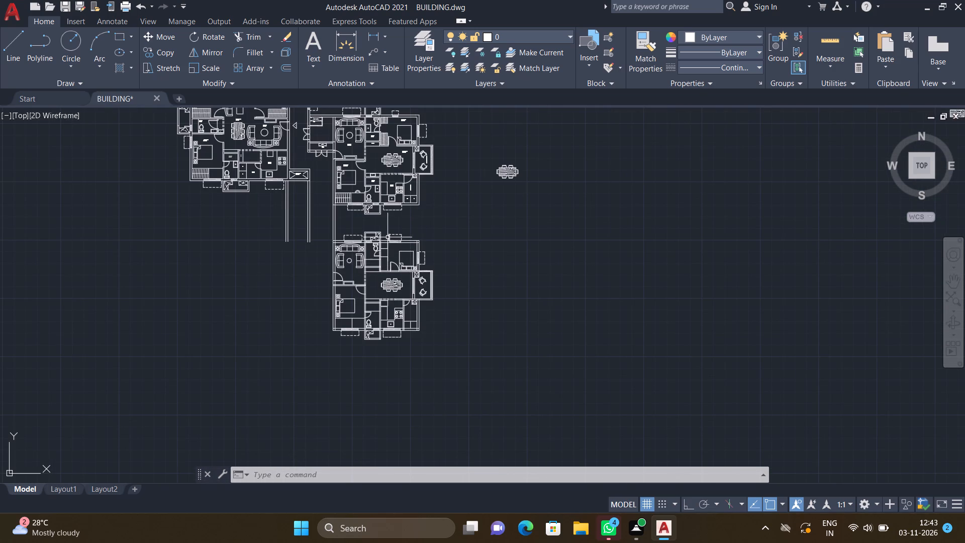
scroll(395, 293, "up", 2)
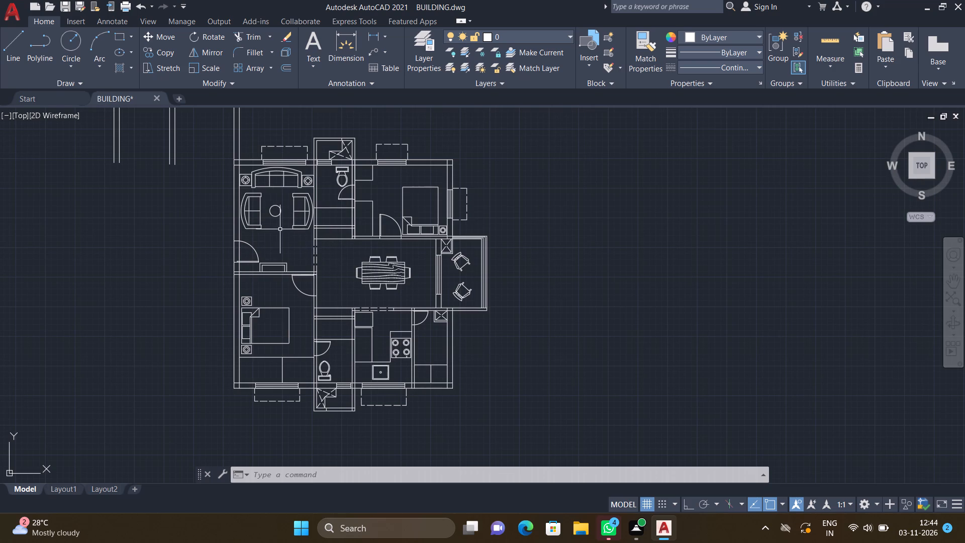
type("REC")
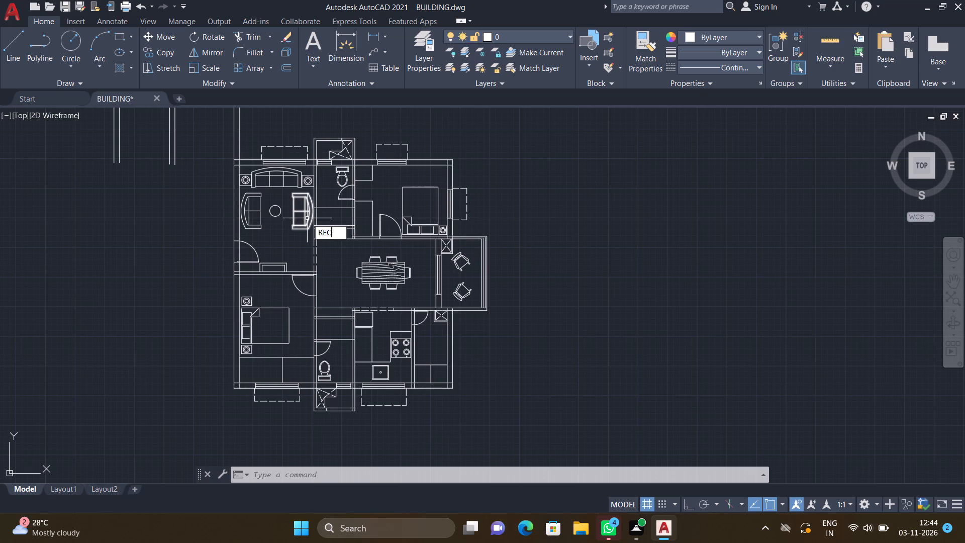
key("Return")
scroll(321, 200, "up", 3)
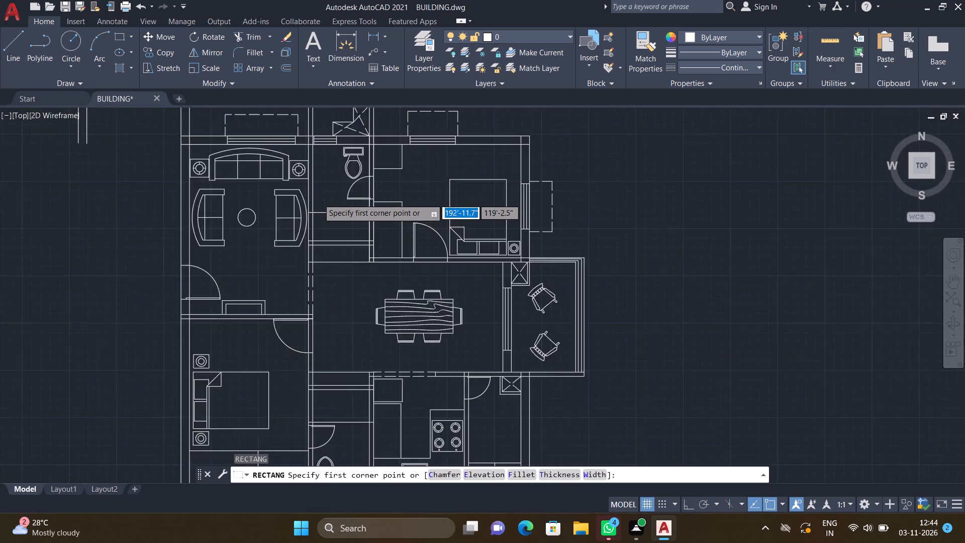
scroll(294, 221, "up", 2)
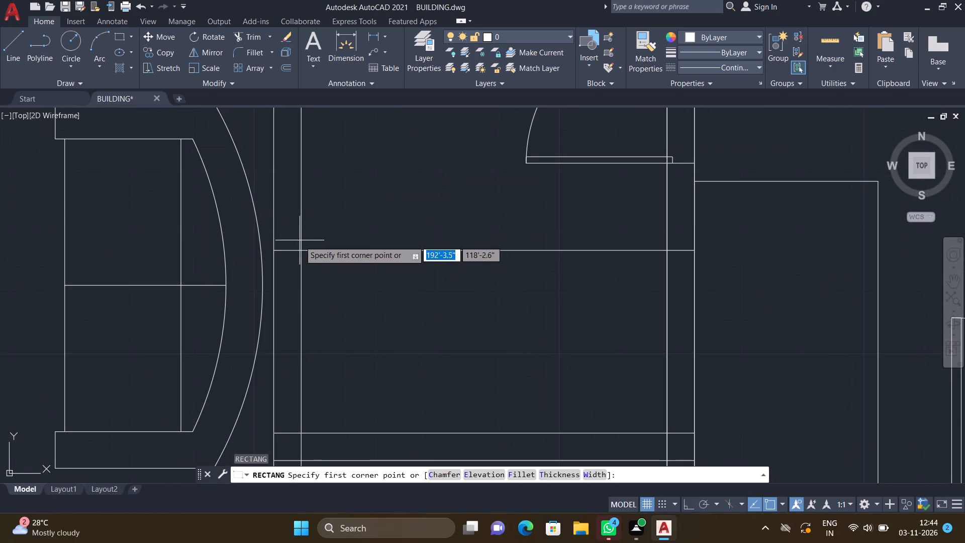
left_click(300, 248)
scroll(366, 137, "down", 2)
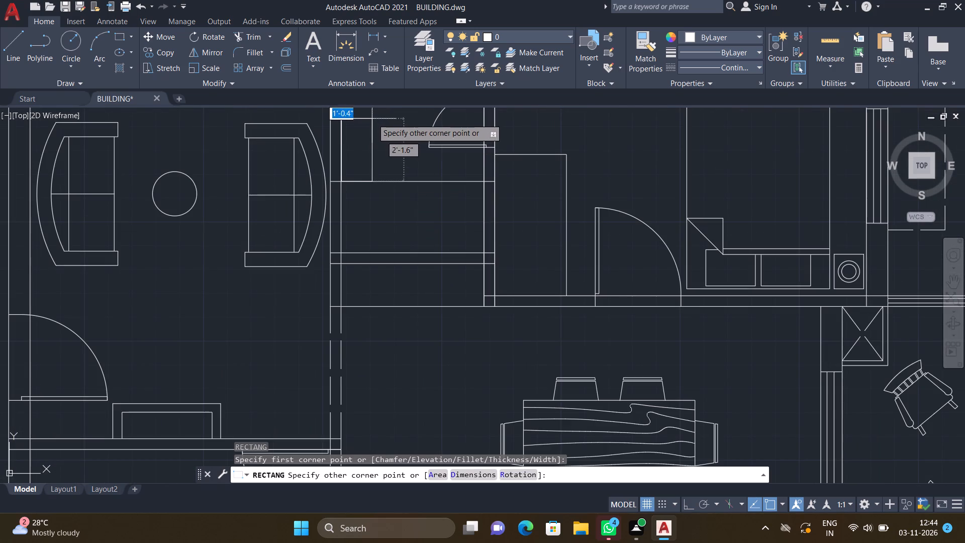
scroll(382, 118, "up", 2)
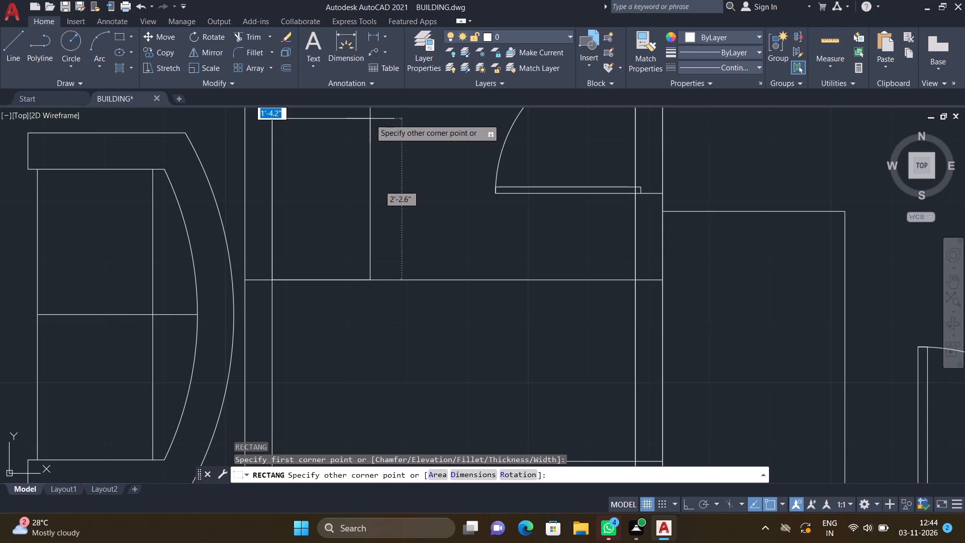
left_click(371, 129)
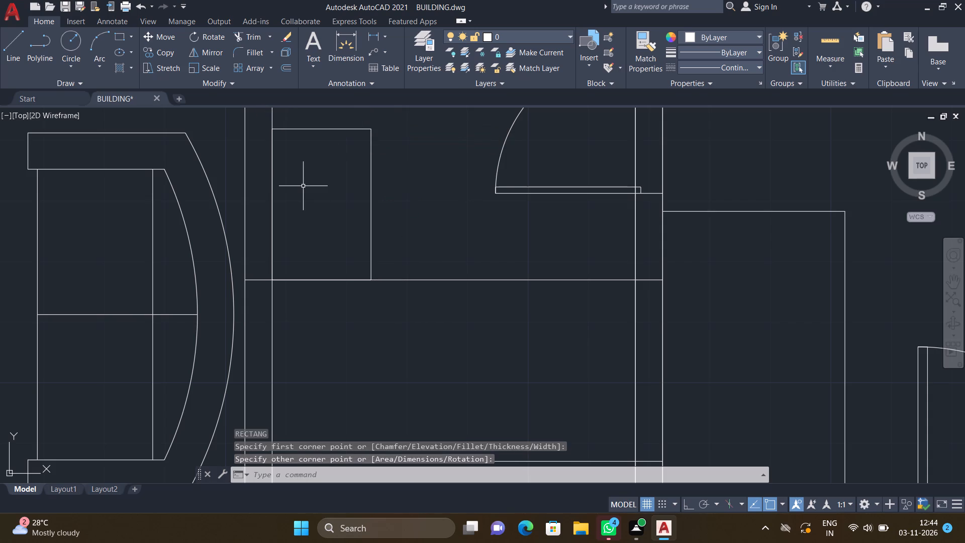
Draw an inner basin rectangle about 1'-2" by 1'-10" inside the northern toilet's counter outline.
type("REC")
key("Return")
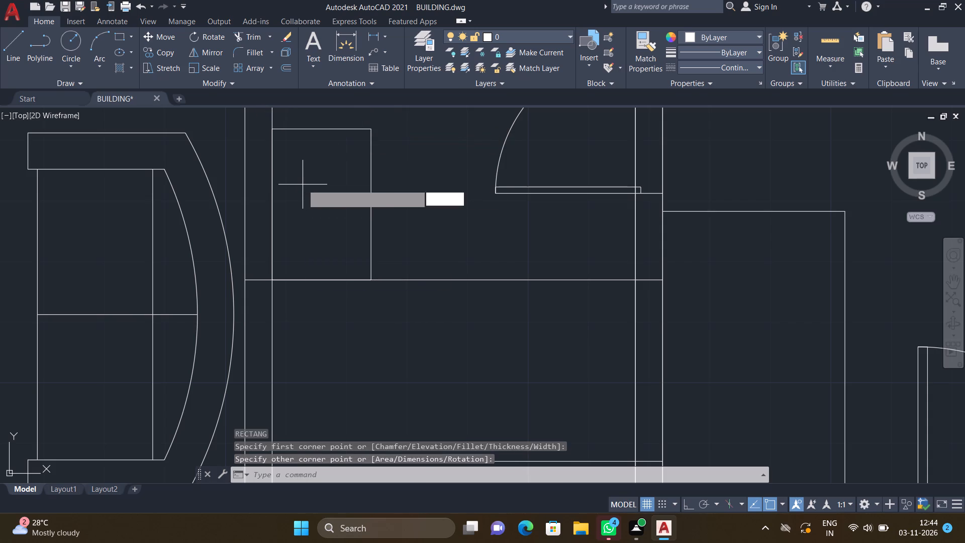
scroll(273, 129, "up", 2)
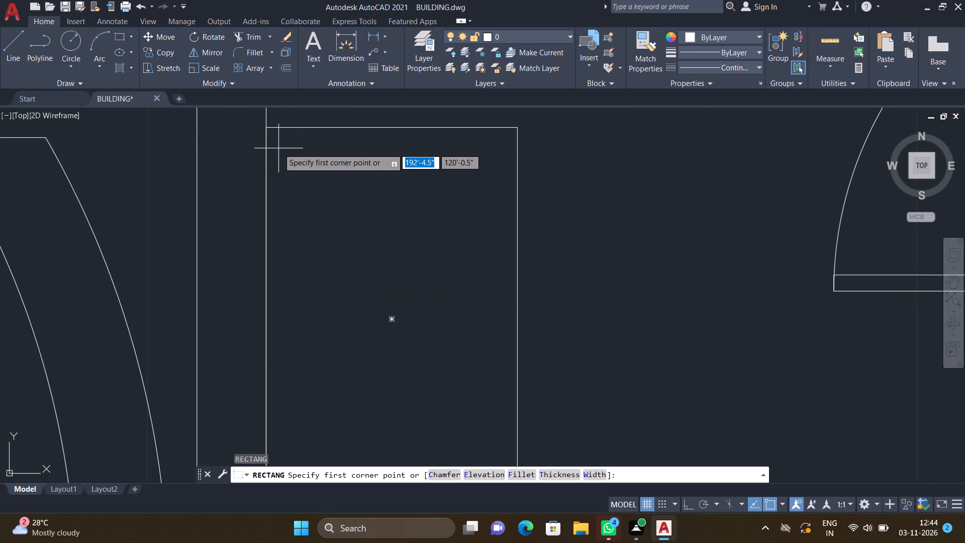
left_click(281, 145)
scroll(330, 214, "down", 1)
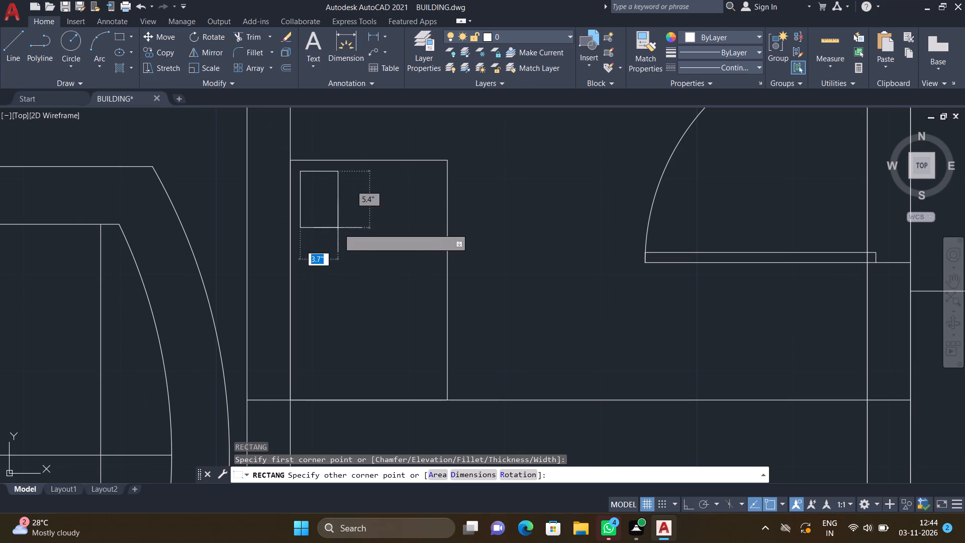
left_click(436, 386)
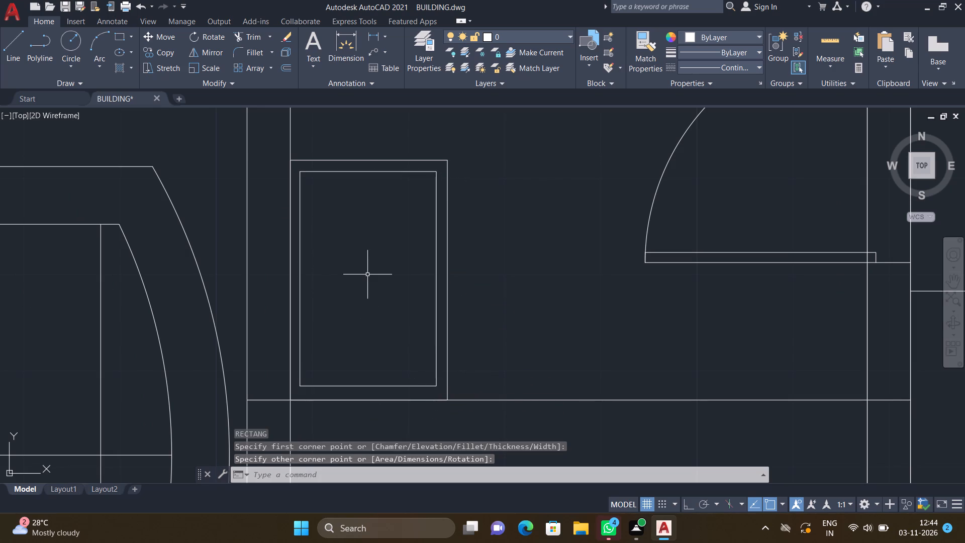
Fillet the two western corners of the northern toilet's inner basin rectangle with the 0.5" radius.
key("f")
key("Return")
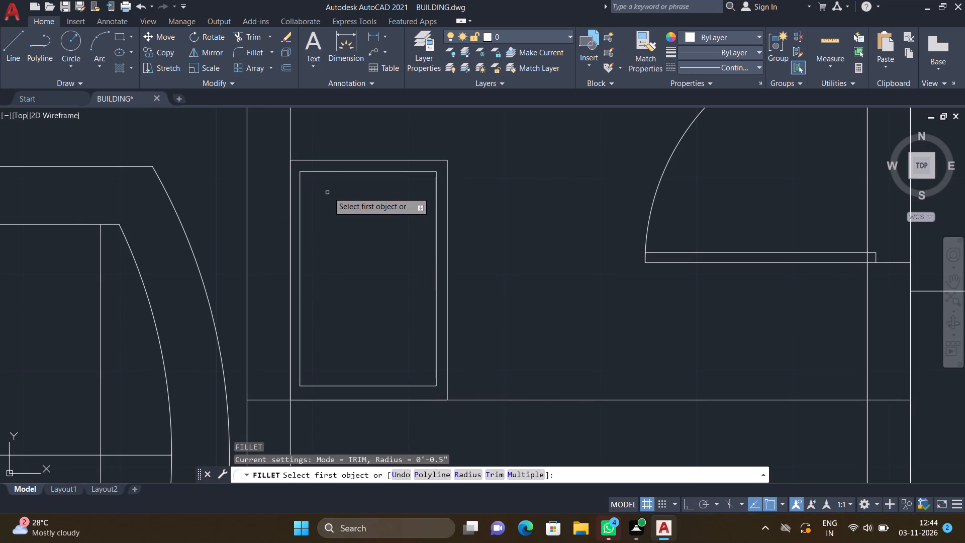
left_click(339, 172)
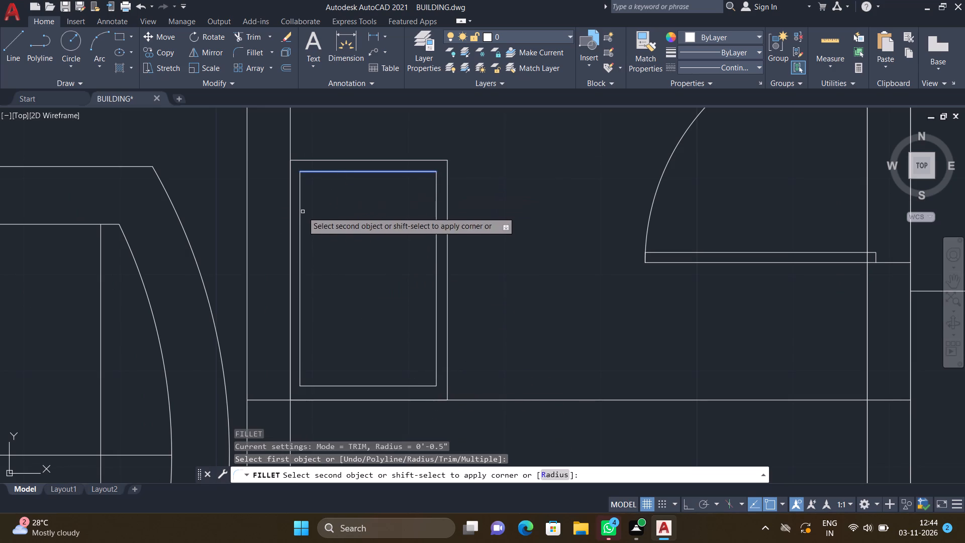
left_click(301, 208)
key("f")
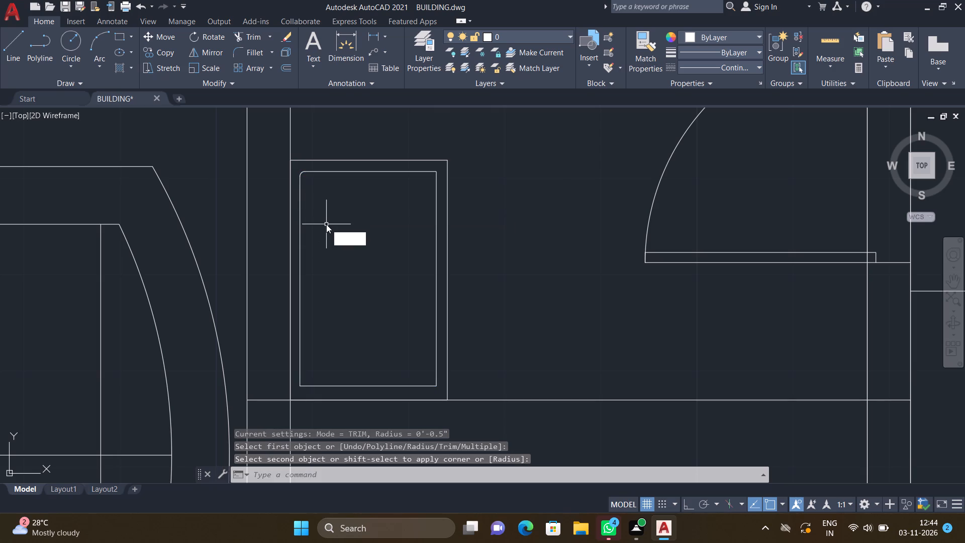
key("Return")
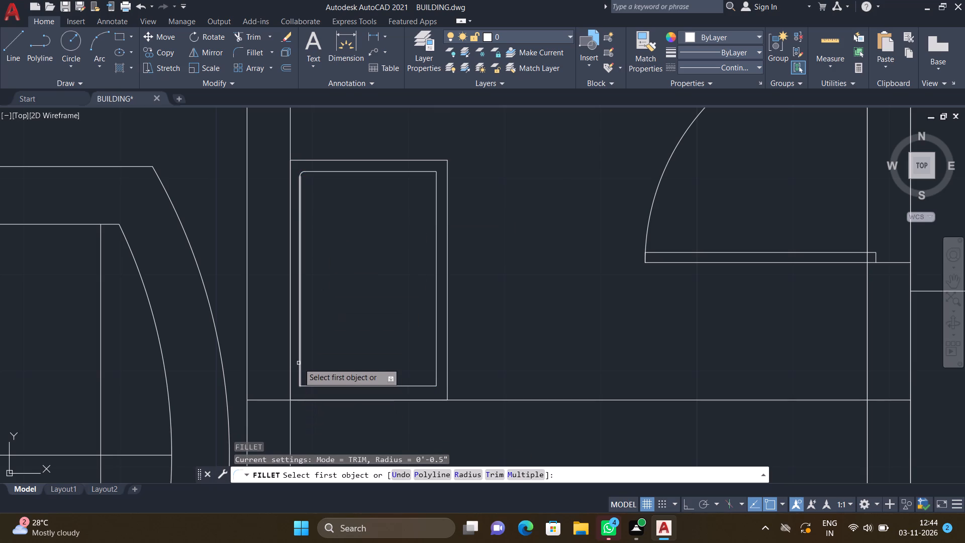
left_click(300, 363)
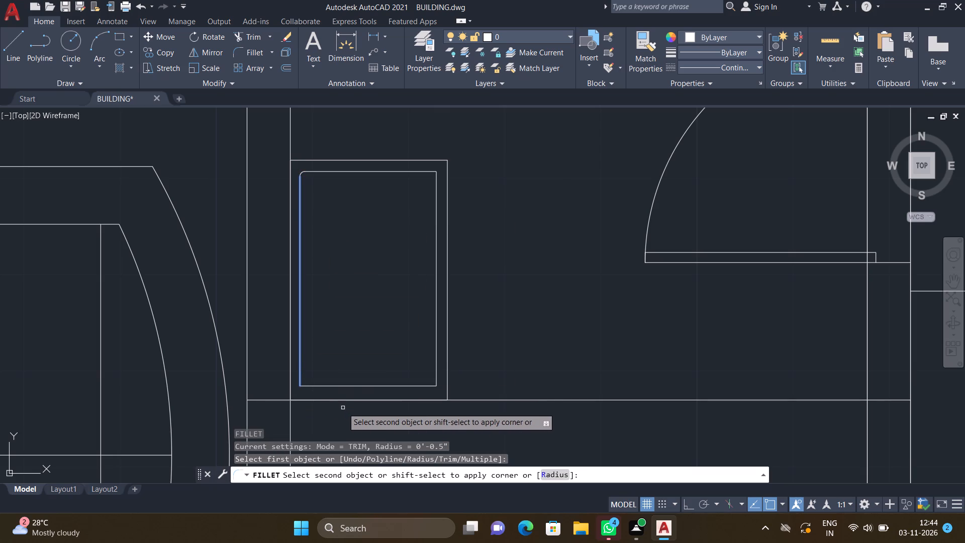
left_click(348, 387)
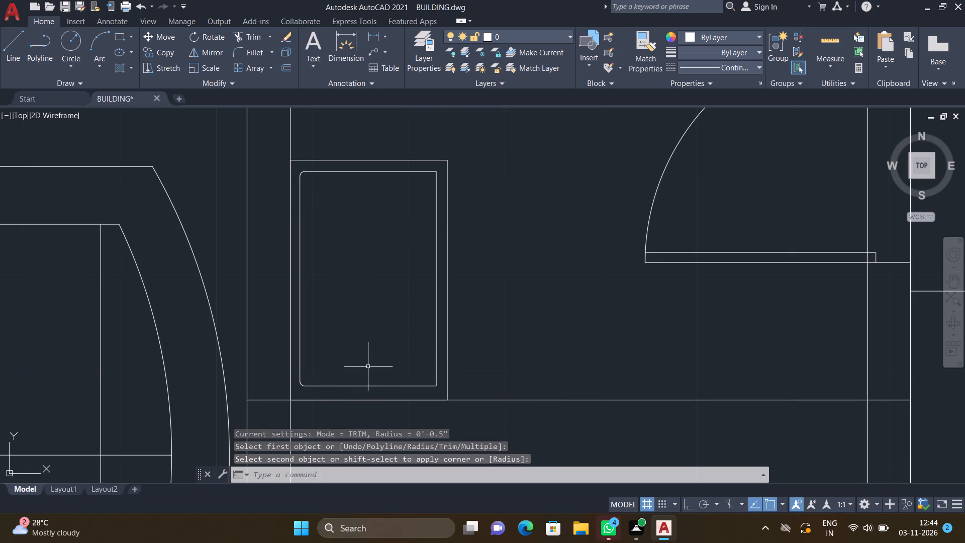
key("space")
type("N")
key("Escape")
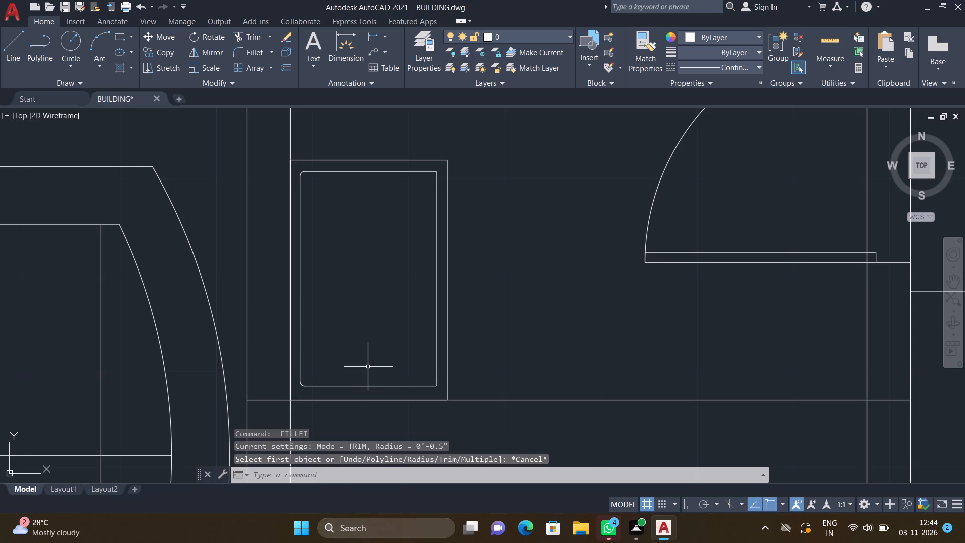
Fillet the two eastern corners of the northern toilet's inner basin rectangle with the 0.5" radius.
key("f")
key("Return")
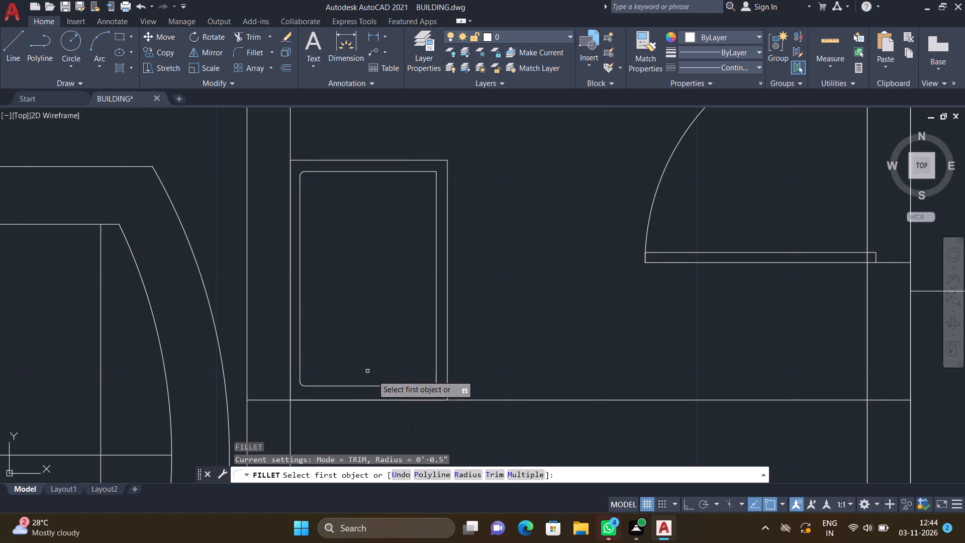
left_click(421, 386)
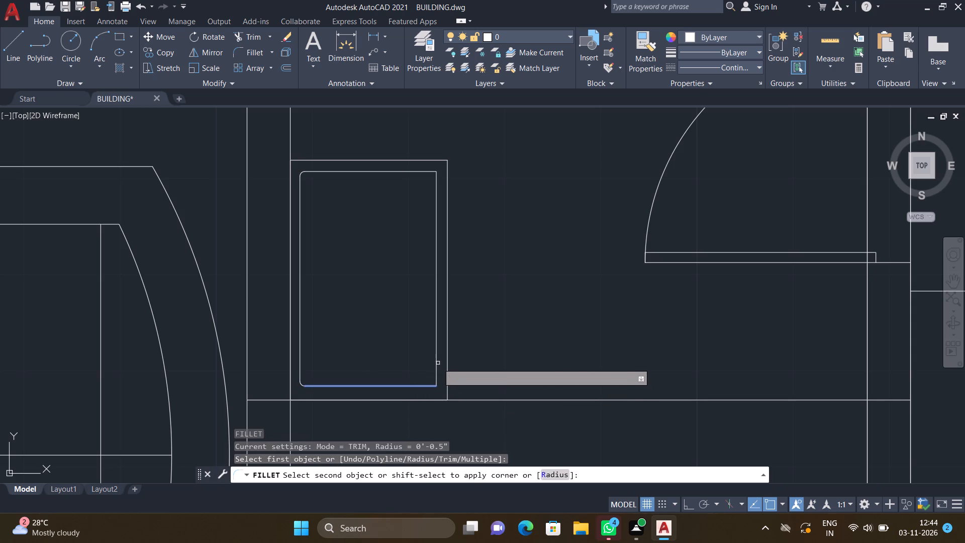
left_click(438, 363)
key("space")
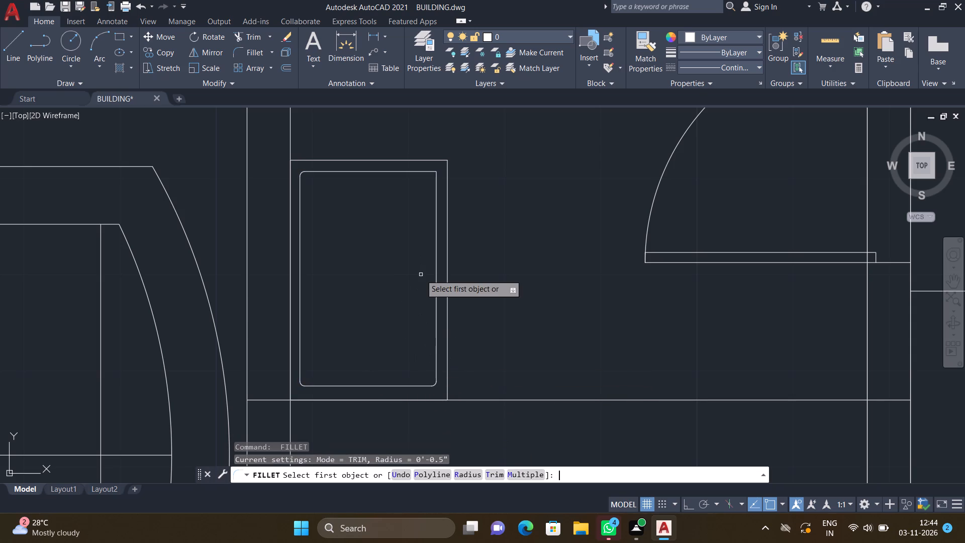
left_click(414, 170)
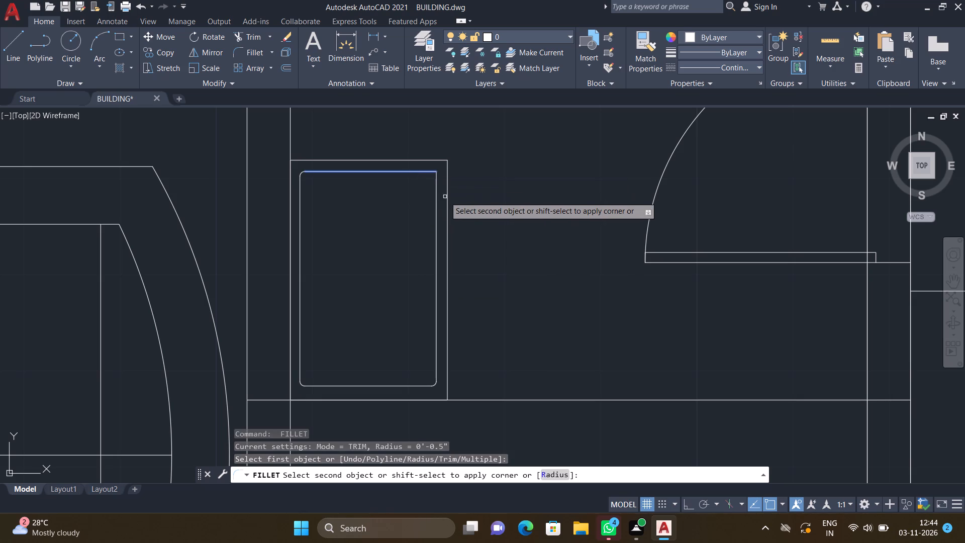
left_click(434, 192)
left_click(436, 213)
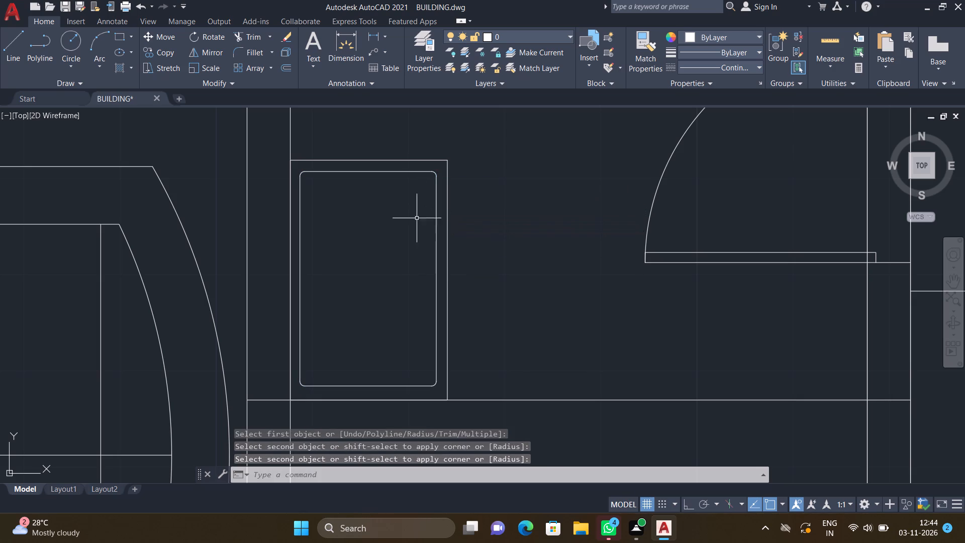
Draw a drain circle of about 0.9" radius at the centre of the northern toilet's basin.
key("c")
key("Return")
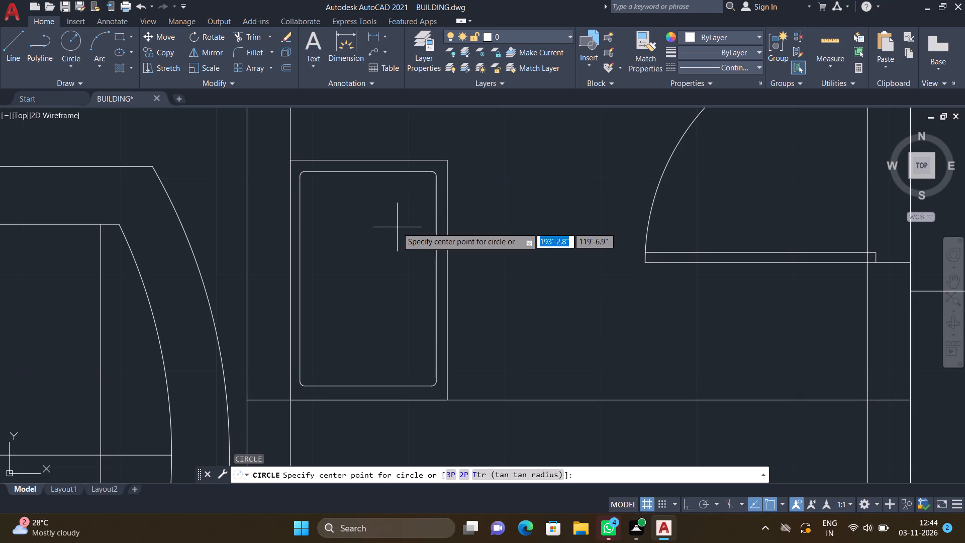
left_click(369, 277)
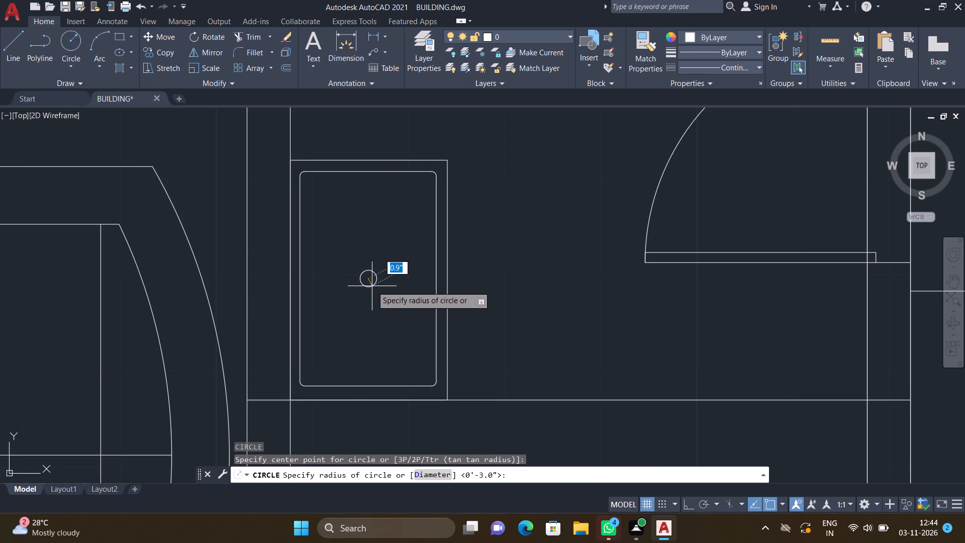
left_click(371, 285)
Draw a washbasin counter rectangle about 8.5" by 1'-1.4" in the northeast corner of the lowest plan's southern toilet.
scroll(368, 267, "down", 4)
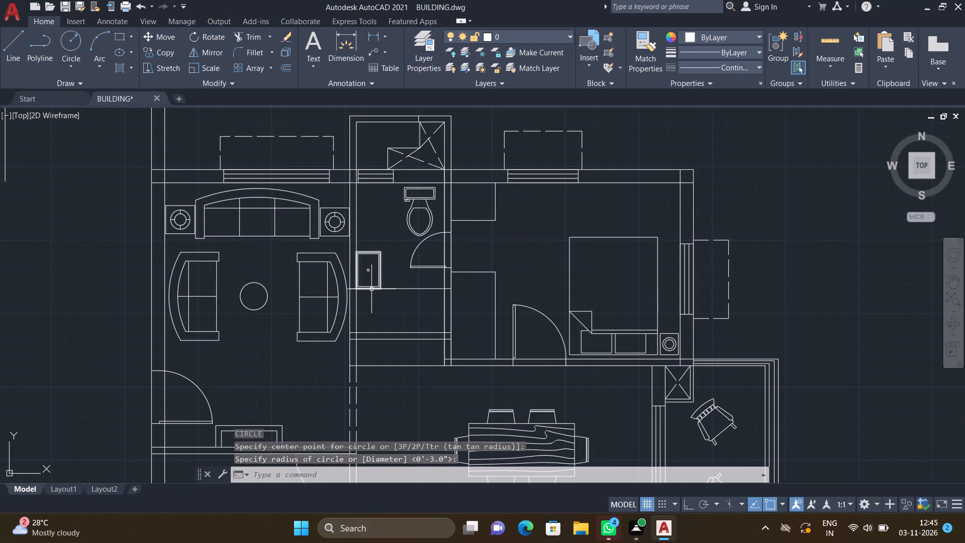
scroll(373, 290, "down", 4)
scroll(374, 349, "up", 4)
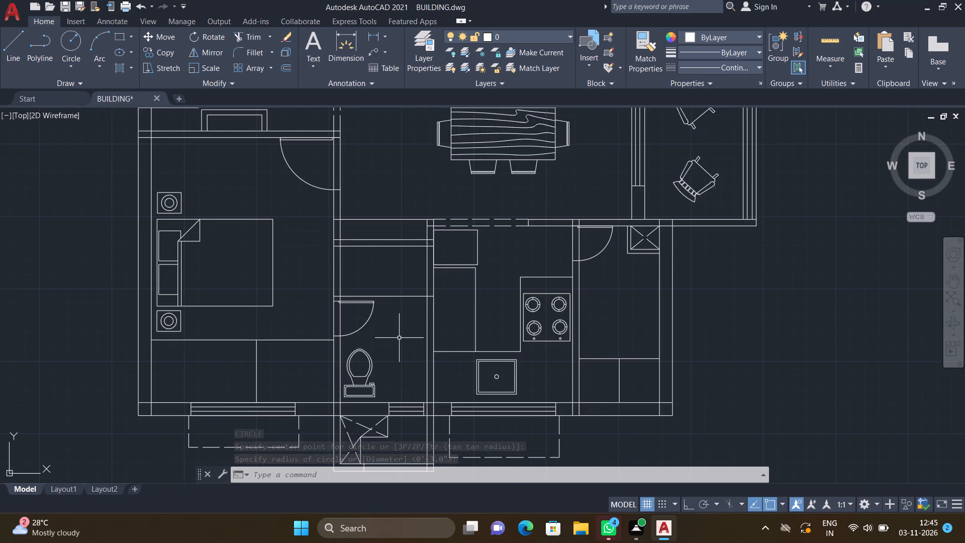
scroll(399, 333, "up", 2)
type("REC")
key("Return")
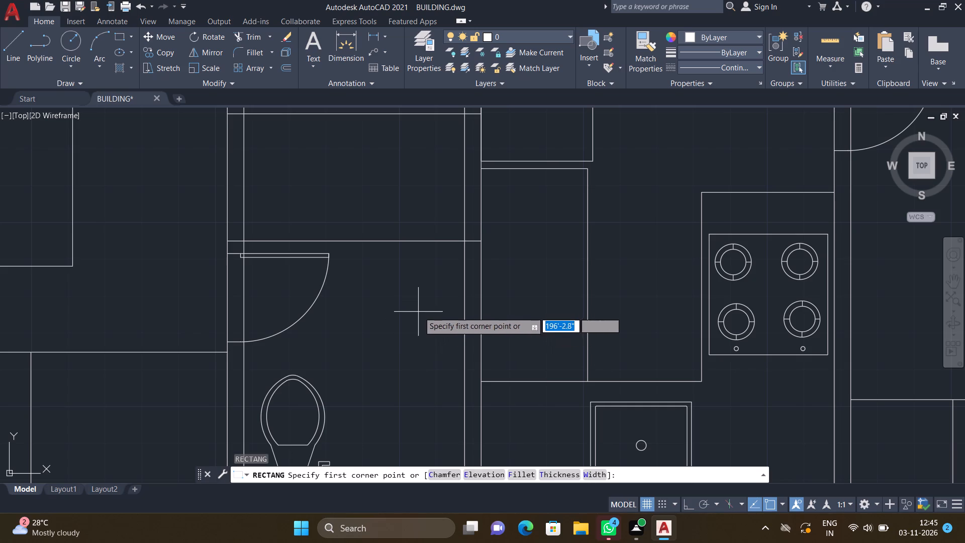
scroll(460, 253, "up", 3)
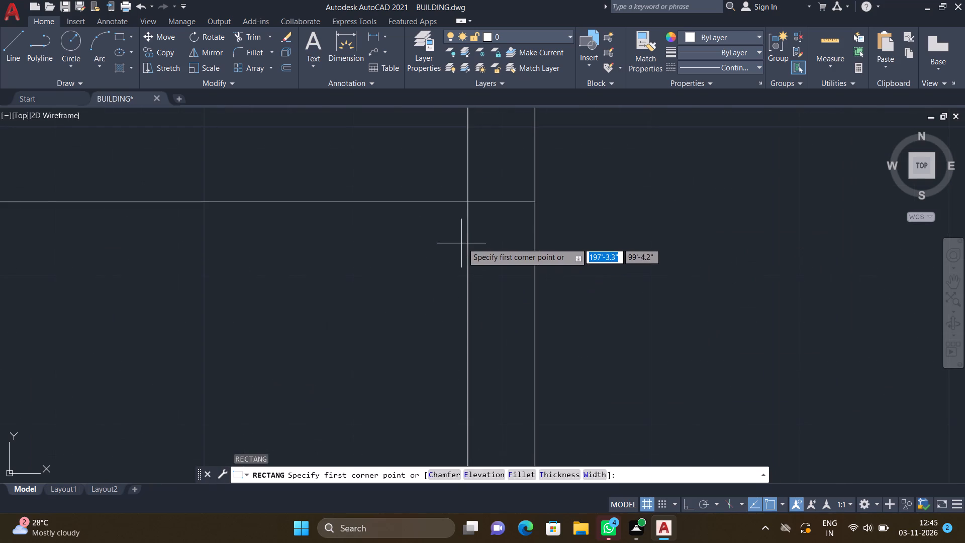
left_click(465, 203)
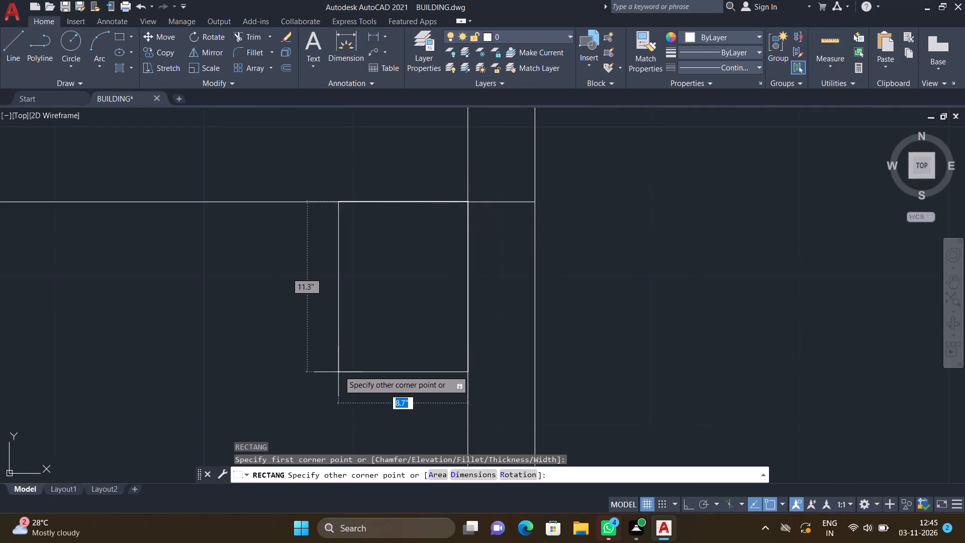
left_click(341, 401)
Draw an inner basin rectangle about 7.3" by 1' inside the southern toilet's washbasin counter.
type("REC")
key("Return")
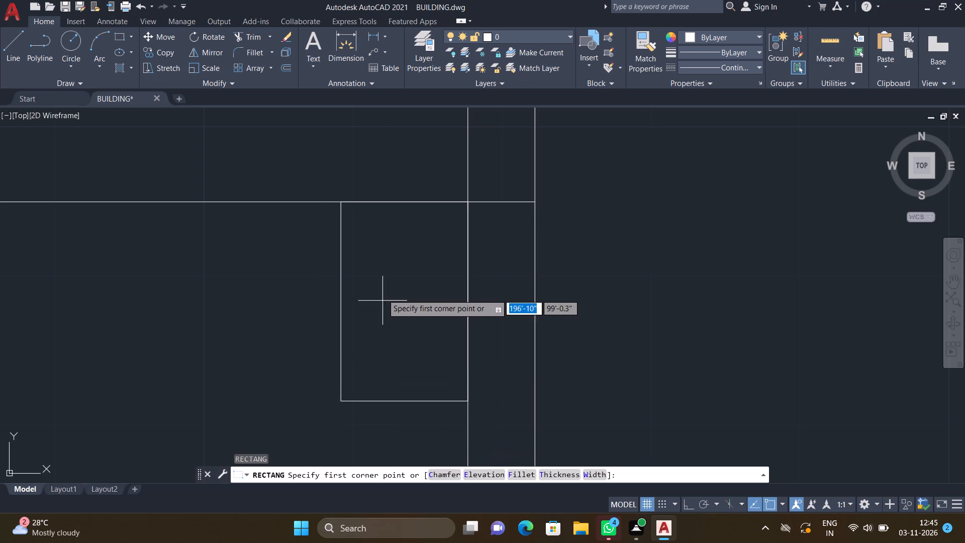
scroll(354, 232, "up", 1)
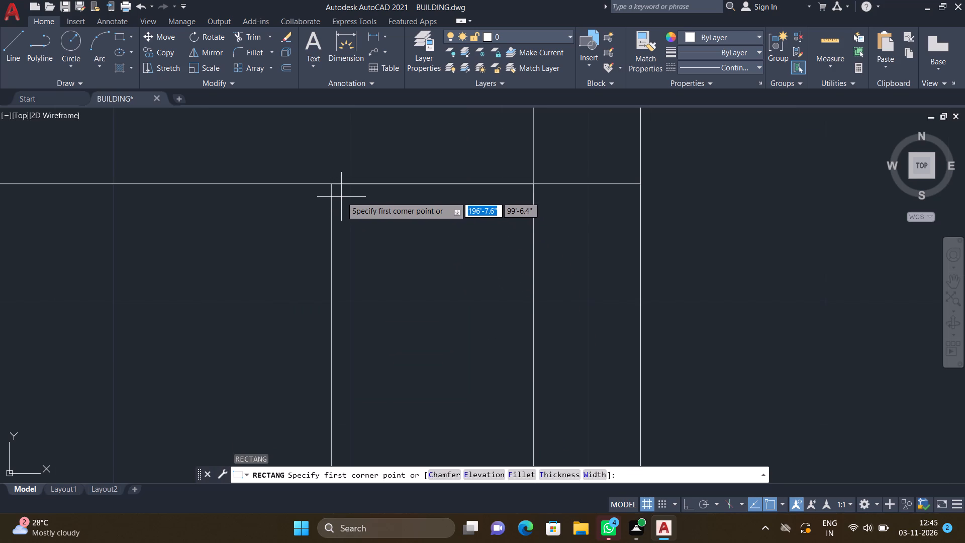
left_click_drag(344, 198, 349, 205)
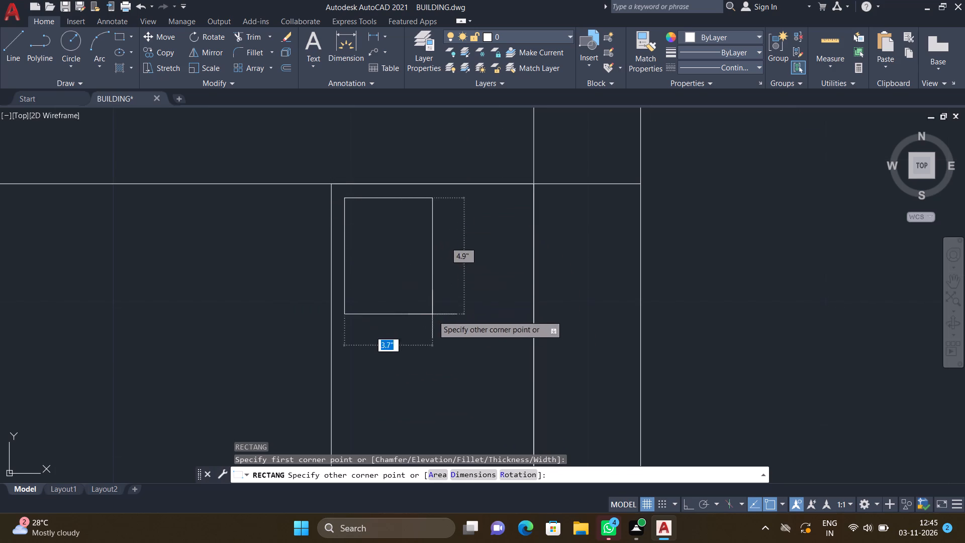
scroll(437, 319, "down", 2)
scroll(475, 378, "up", 2)
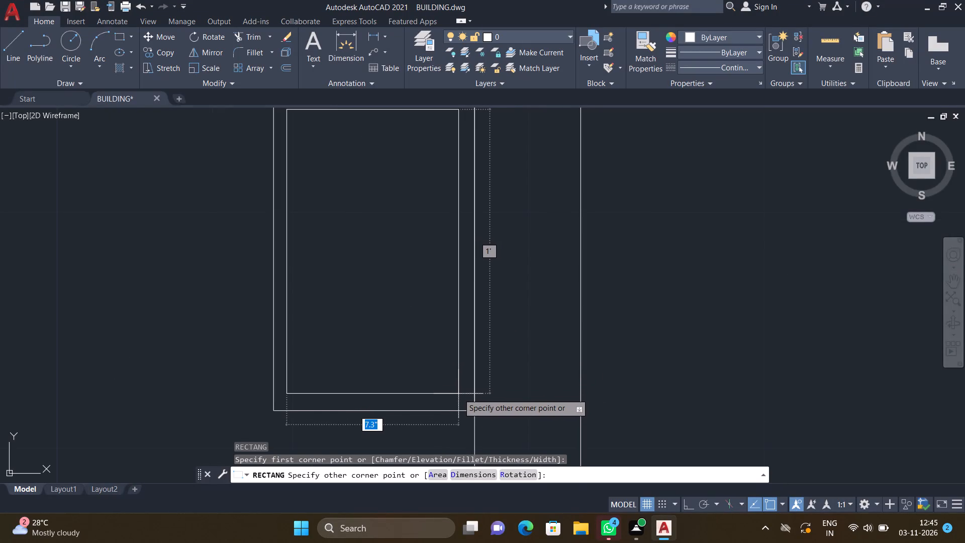
left_click(457, 394)
Fillet the two western corners of the southern toilet's inner basin rectangle with the 0.5" radius.
scroll(376, 294, "down", 2)
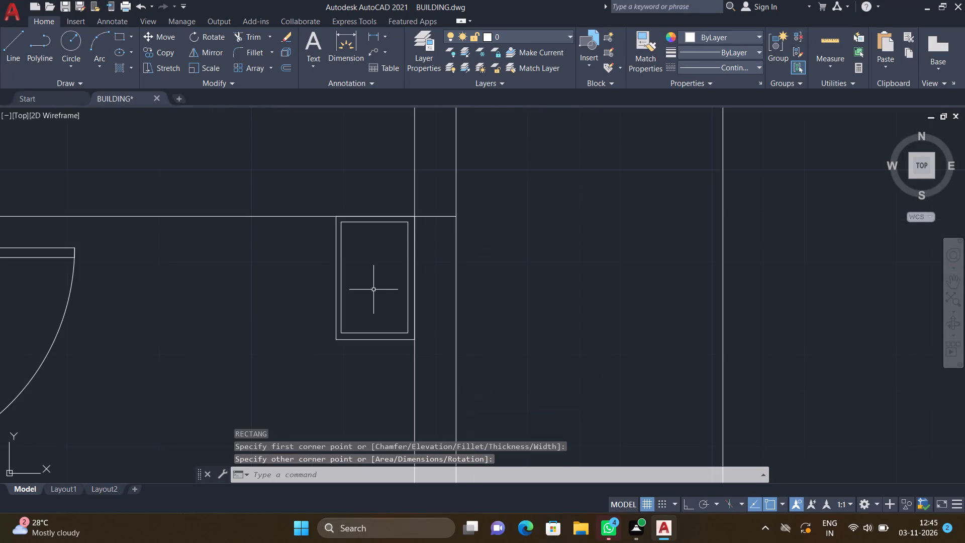
key("f")
key("Return")
scroll(352, 231, "up", 2)
left_click(353, 212)
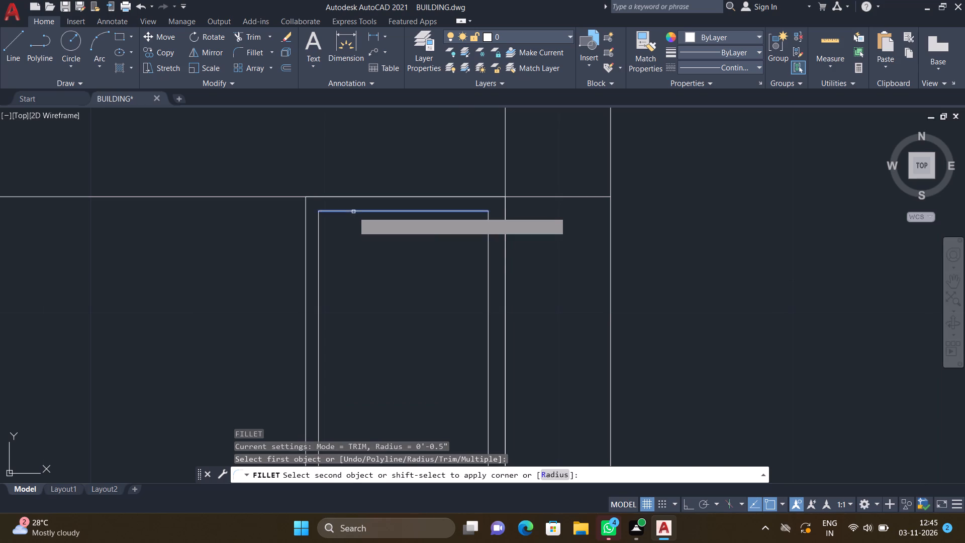
left_click(318, 248)
scroll(344, 304, "down", 2)
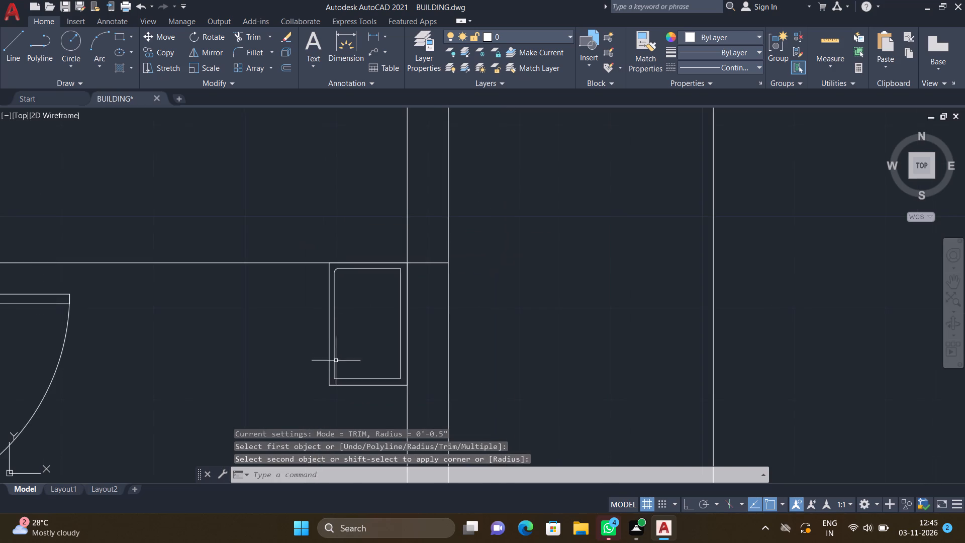
scroll(337, 376, "up", 2)
key("f")
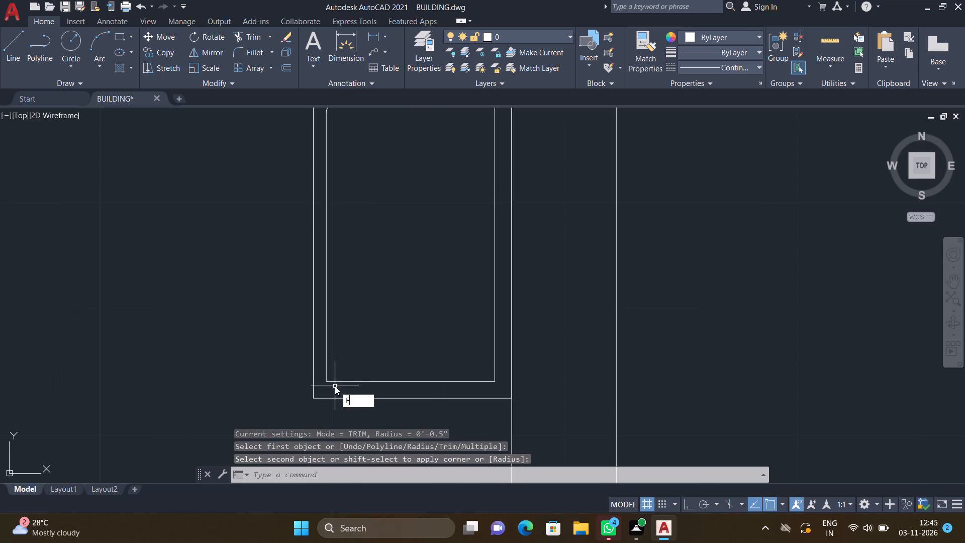
key("Return")
left_click(339, 382)
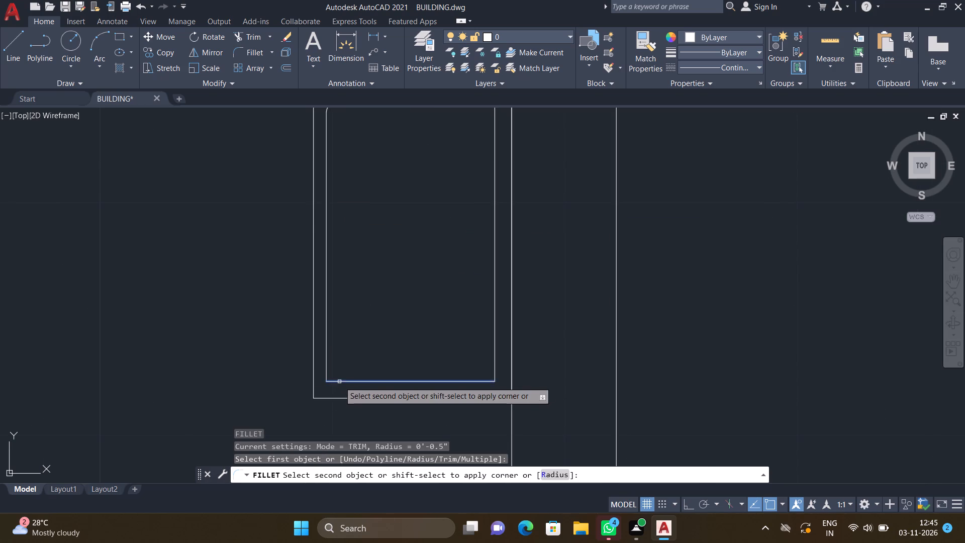
left_click(326, 350)
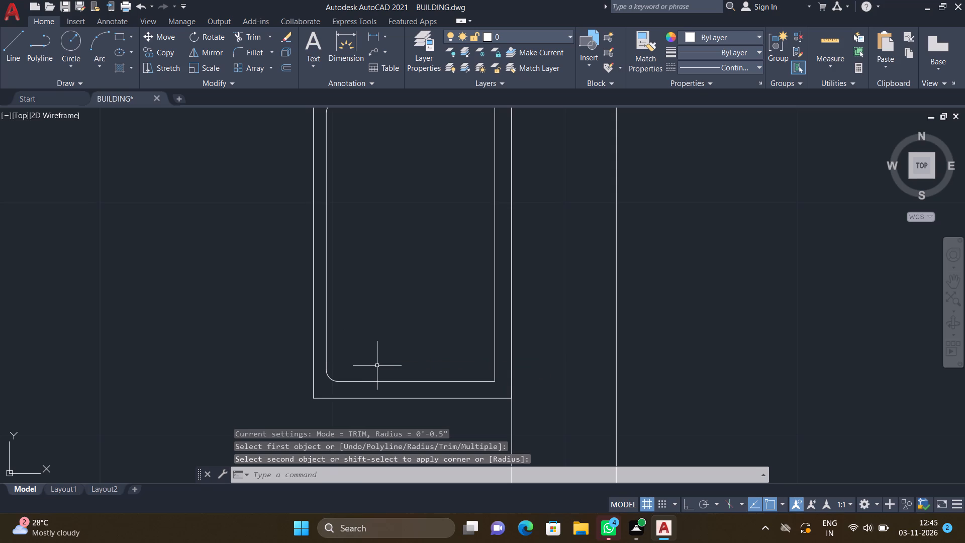
Fillet the two eastern corners of the southern toilet's inner basin rectangle with the 0.5" radius.
key("space")
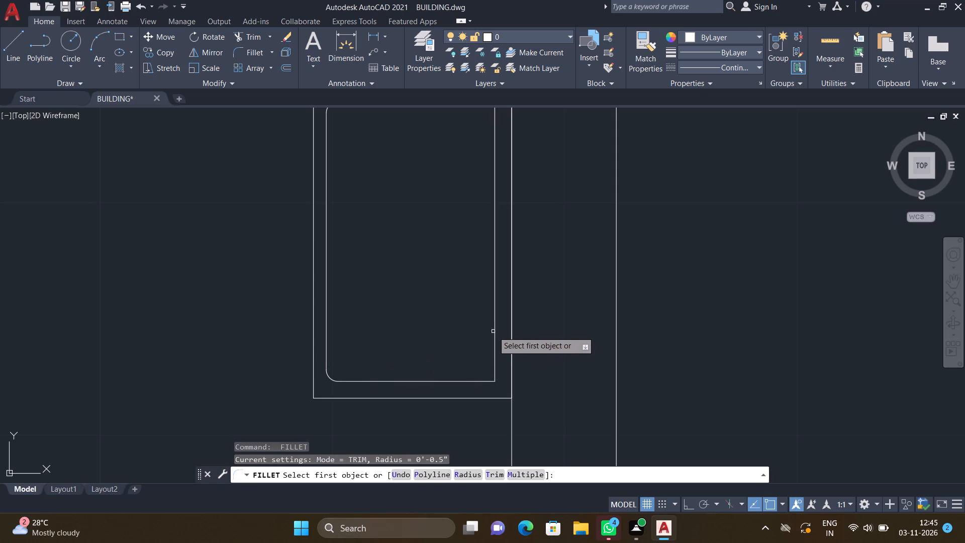
left_click(493, 331)
left_click(494, 355)
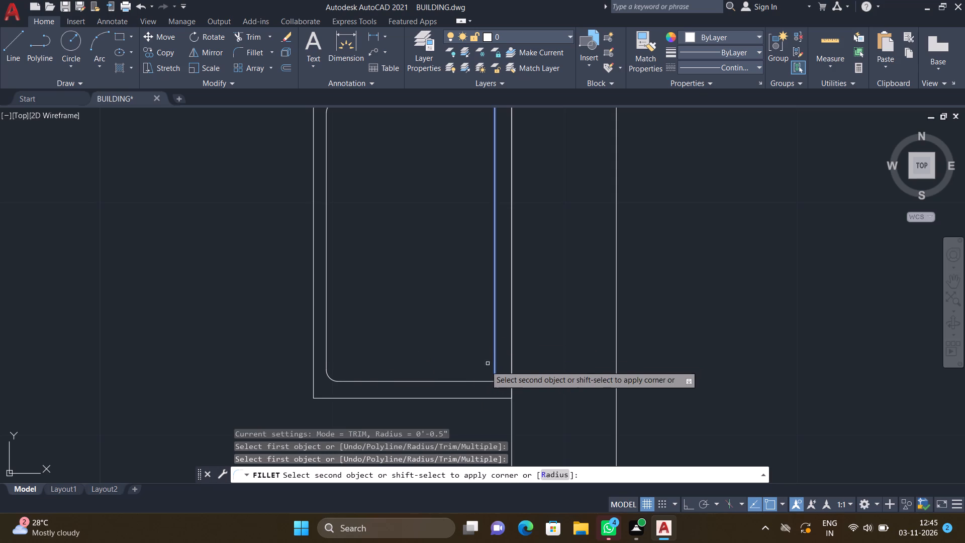
left_click(474, 382)
scroll(465, 316, "down", 2)
scroll(477, 226, "up", 1)
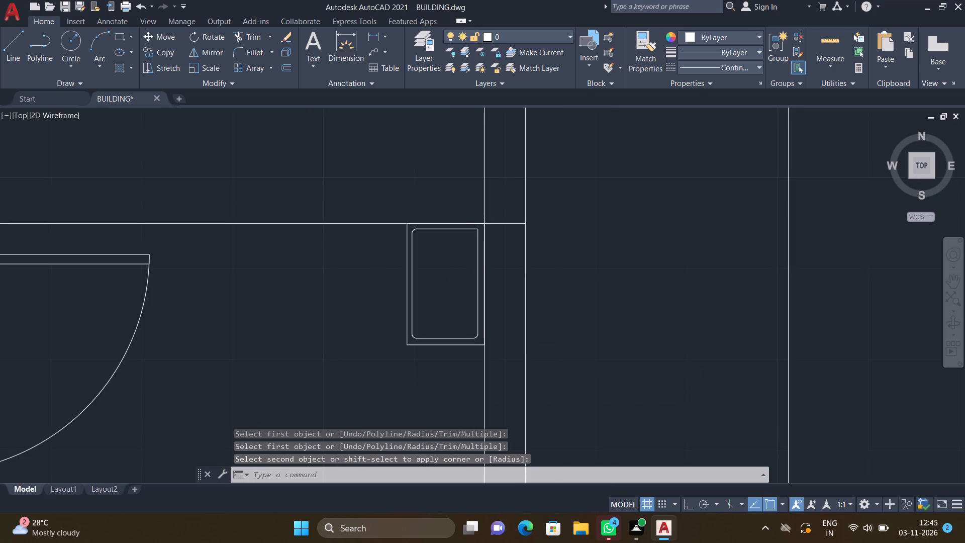
scroll(475, 229, "up", 2)
key("space")
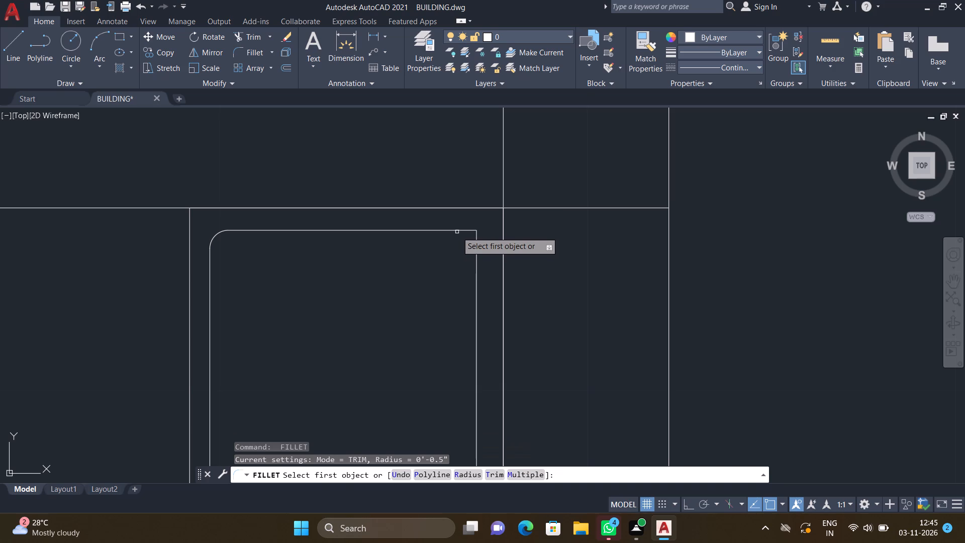
left_click_drag(456, 230, 461, 234)
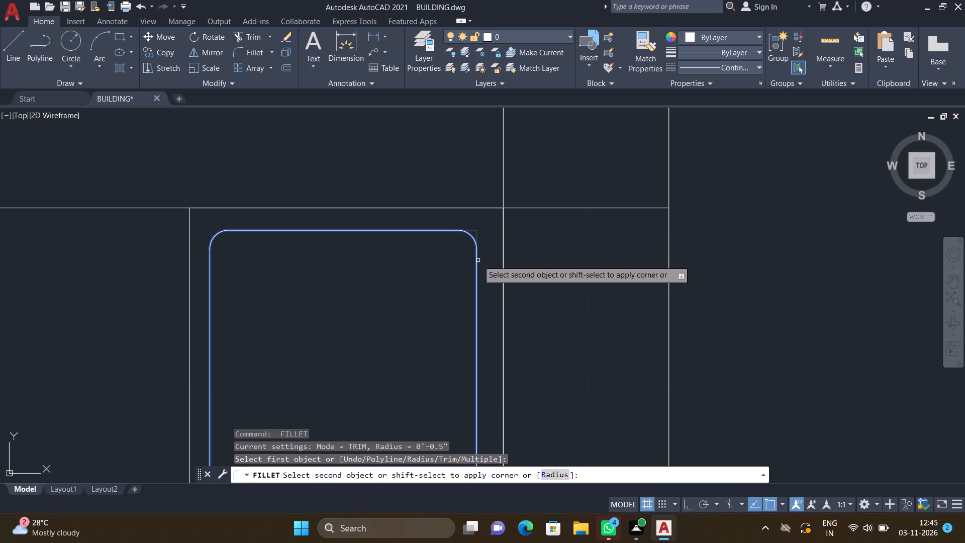
left_click(478, 259)
Draw a small drain circle at the centre of the southern toilet's basin.
scroll(423, 293, "down", 4)
key("c")
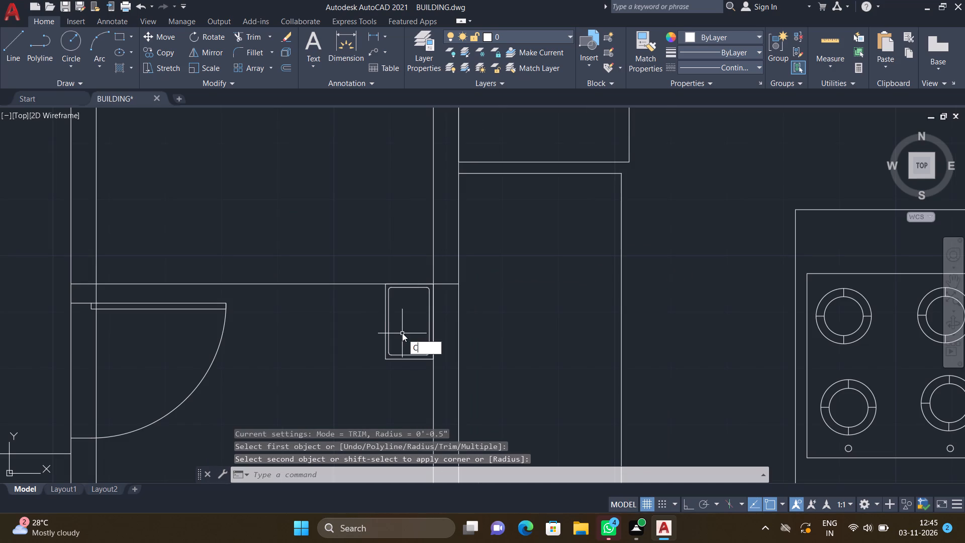
key("Return")
scroll(403, 329, "up", 2)
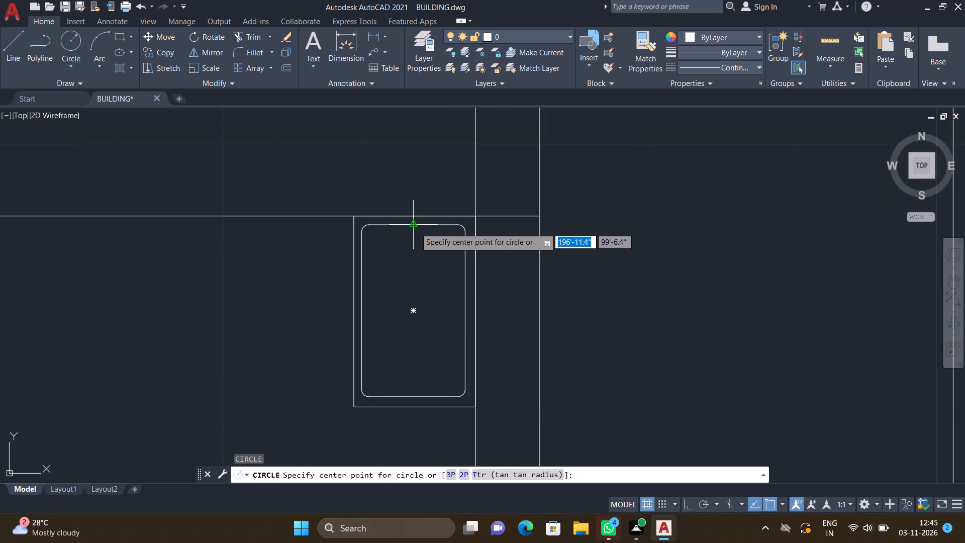
left_click(412, 311)
left_click(415, 321)
Draw a washbasin counter rectangle about 1'-11" wide across the full depth of the narrow recess between the dining area and southern toilet.
scroll(406, 286, "down", 4)
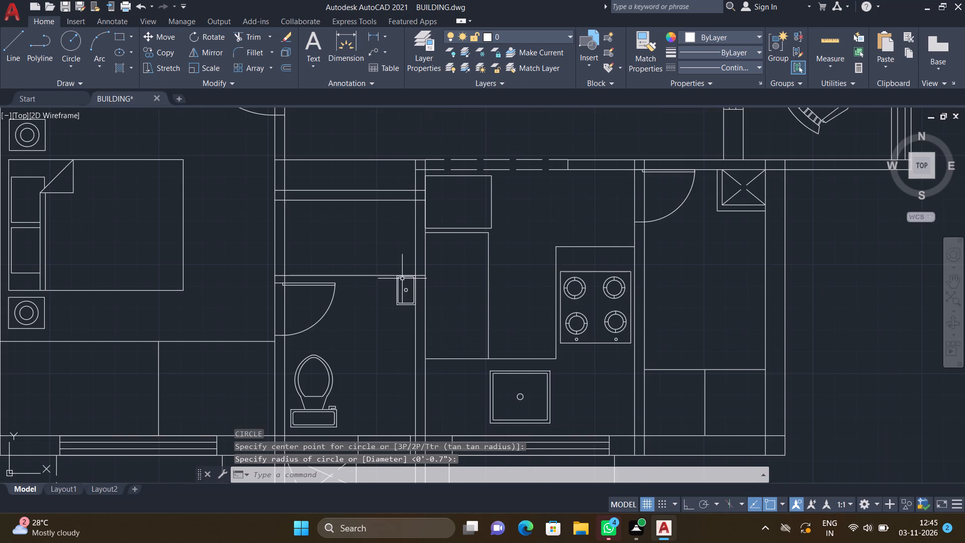
scroll(402, 279, "down", 2)
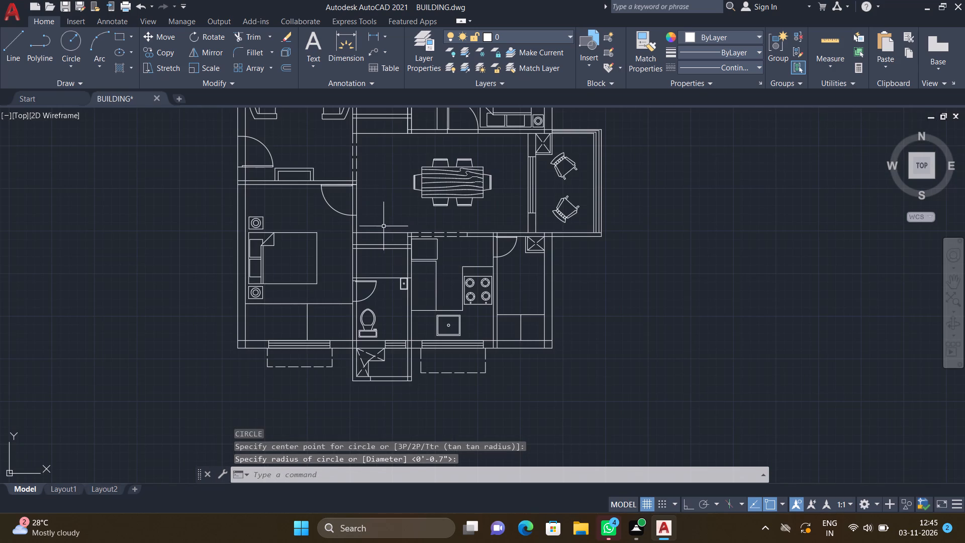
scroll(381, 229, "down", 1)
scroll(376, 242, "up", 3)
type("REC")
key("Return")
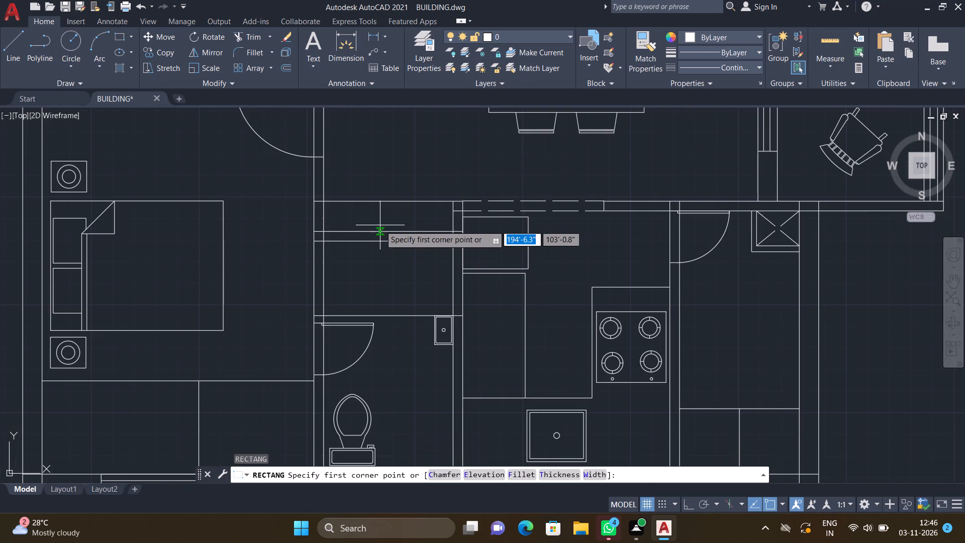
scroll(355, 212, "up", 3)
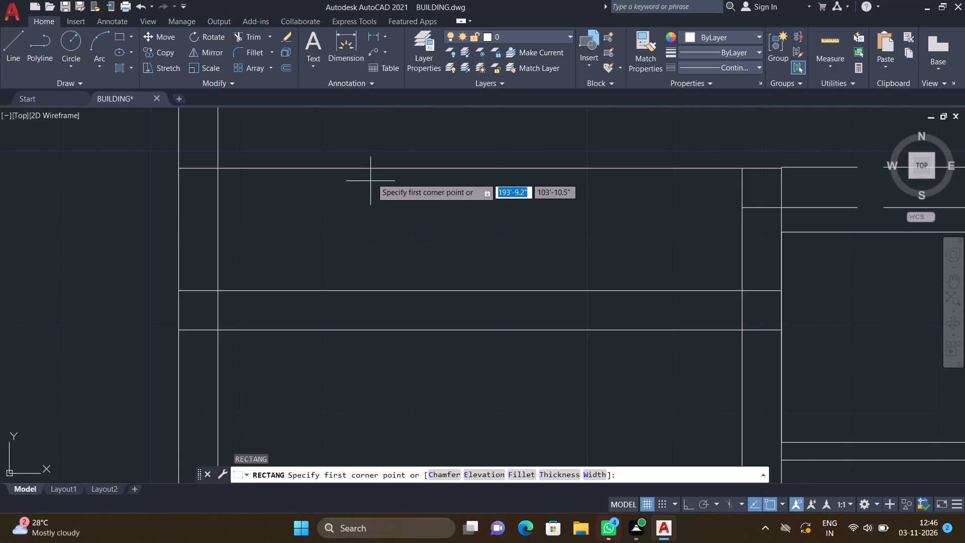
left_click_drag(385, 169, 387, 174)
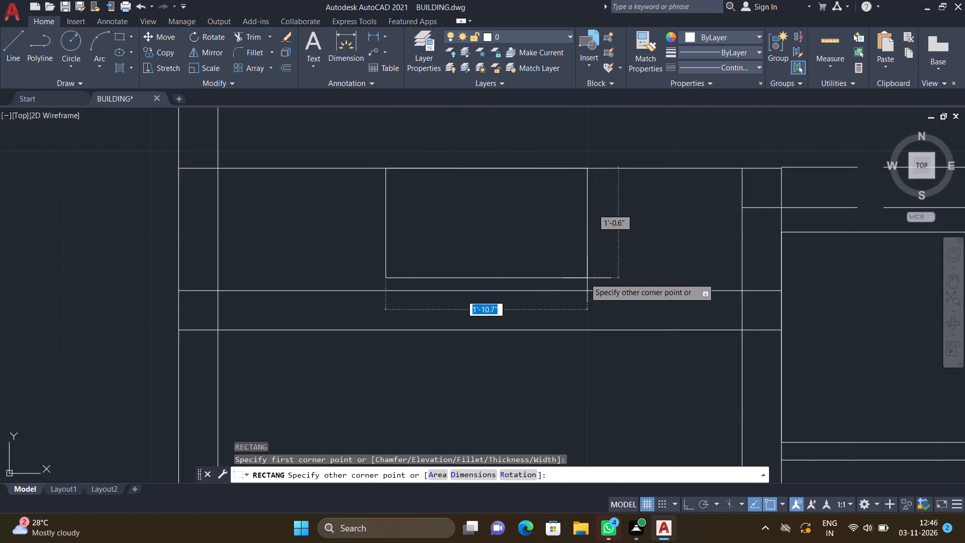
left_click(594, 290)
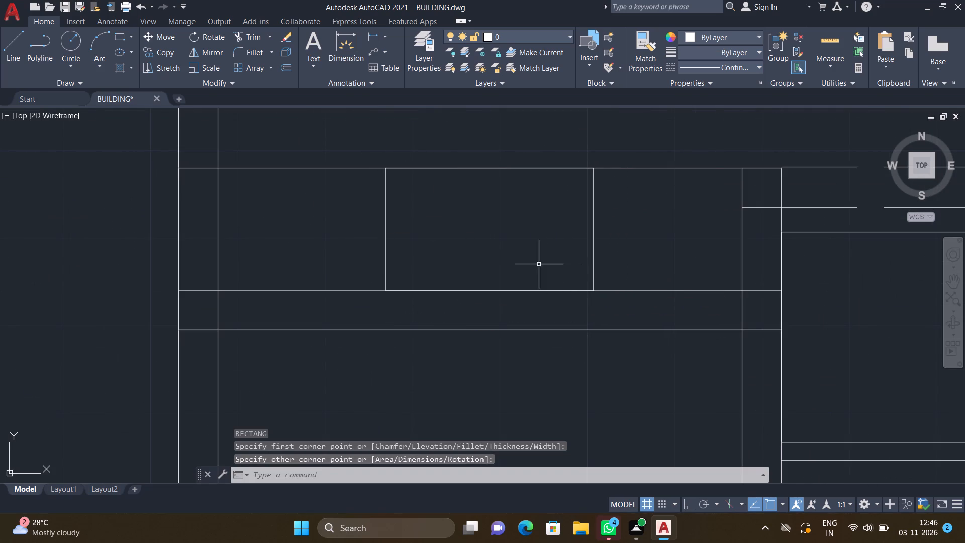
Draw an inner basin rectangle about 1'-9.5" by 11.6" inside the dining recess's washbasin counter.
type("REC")
key("Return")
scroll(408, 187, "up", 2)
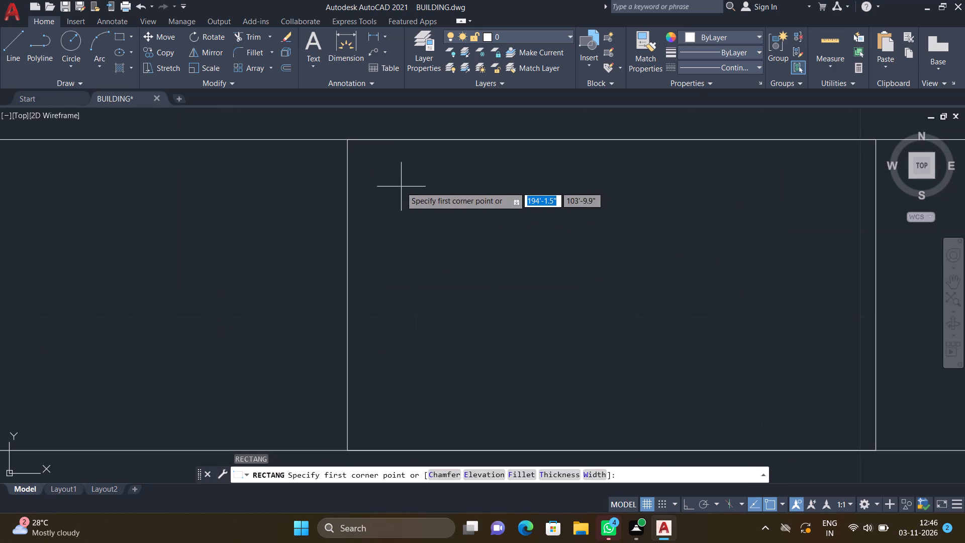
left_click(375, 165)
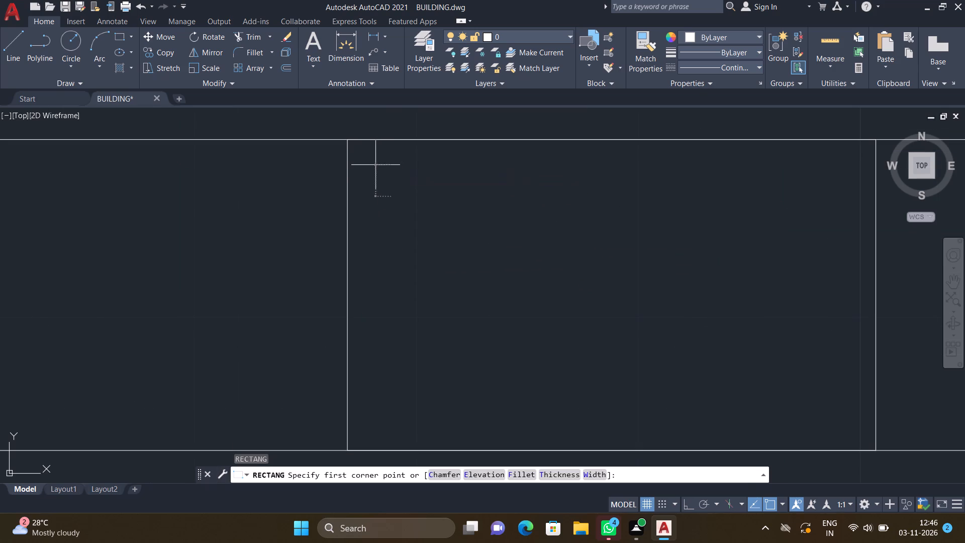
scroll(556, 288, "down", 2)
scroll(673, 340, "up", 1)
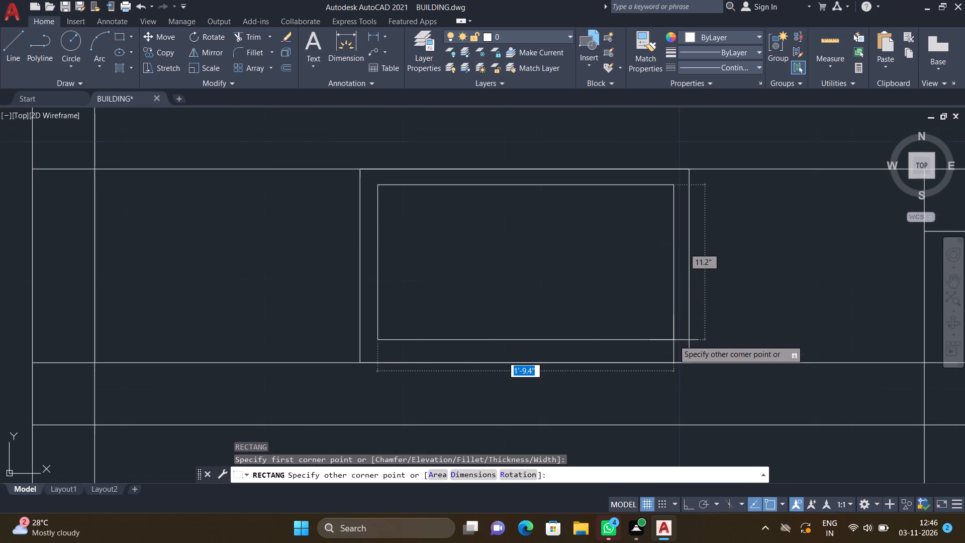
left_click(675, 345)
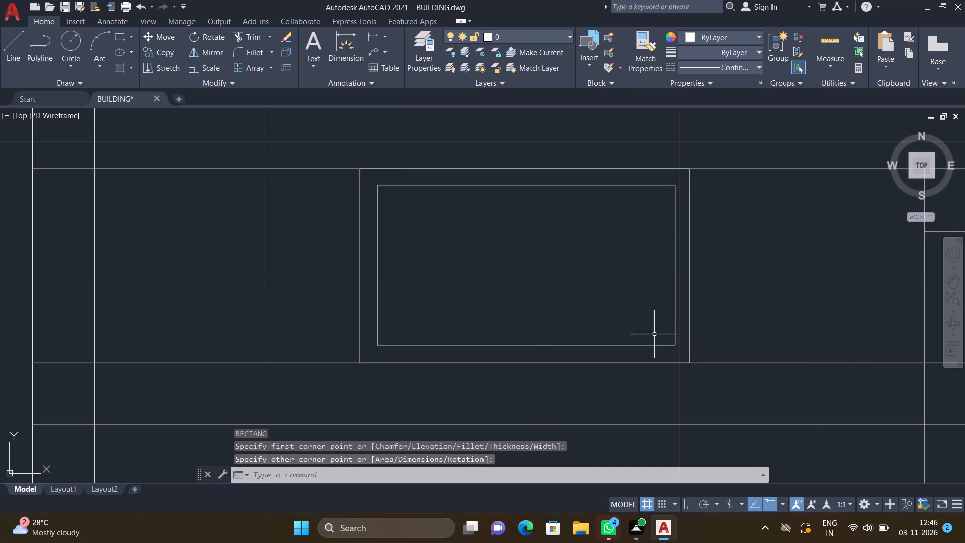
Fillet the two western corners of the dining recess's inner basin rectangle with the 0.5" radius.
key("f")
key("Return")
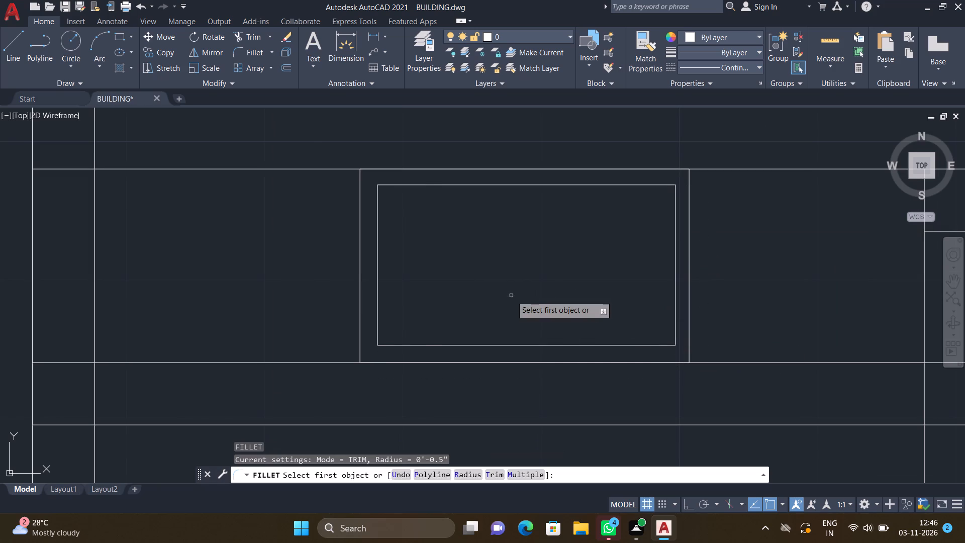
left_click(472, 185)
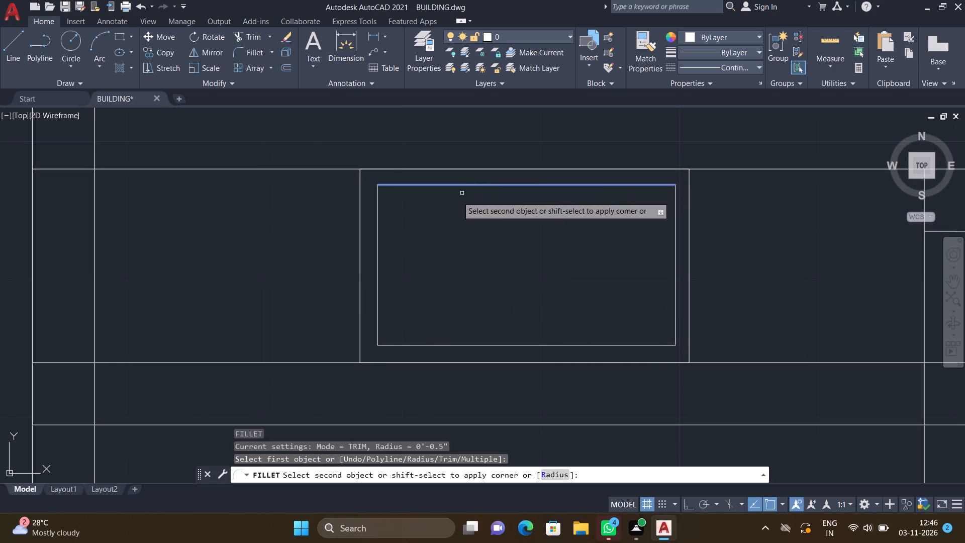
left_click(376, 227)
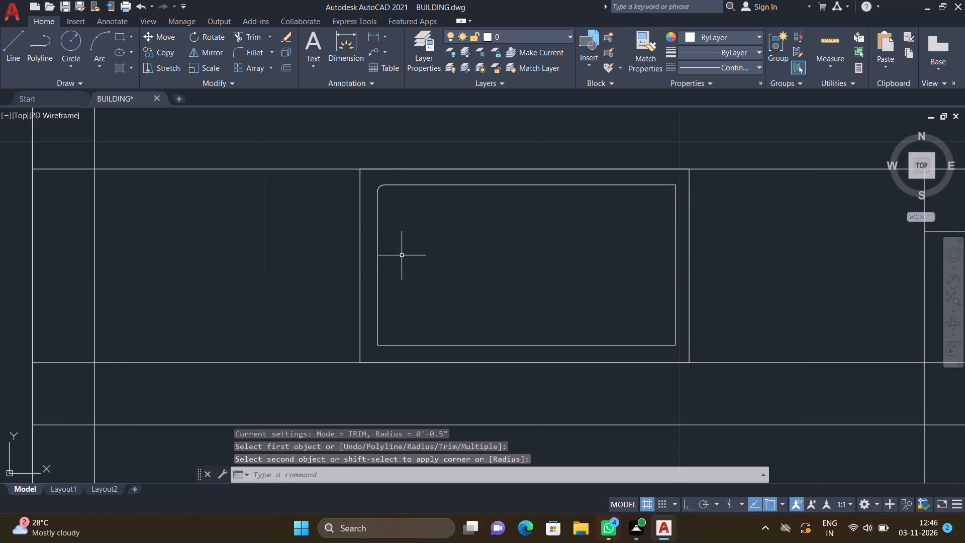
key("space")
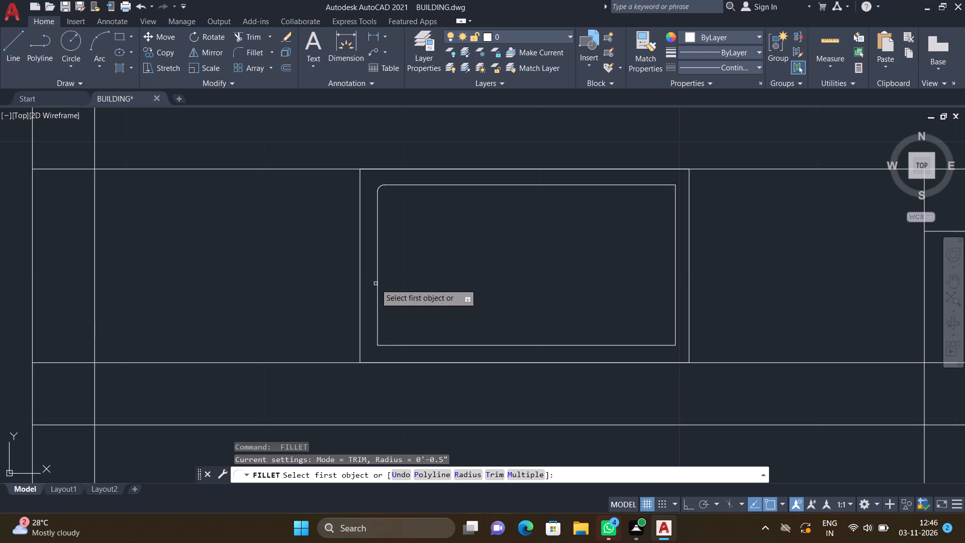
left_click(375, 284)
left_click(377, 283)
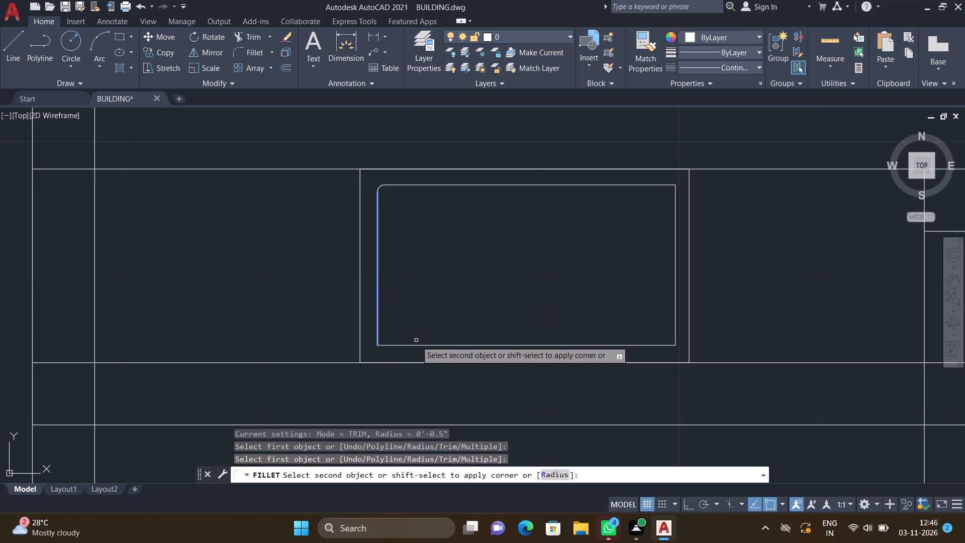
left_click(417, 347)
Fillet the southeast corner of the dining recess's inner basin rectangle with the 0.5" radius.
key("space")
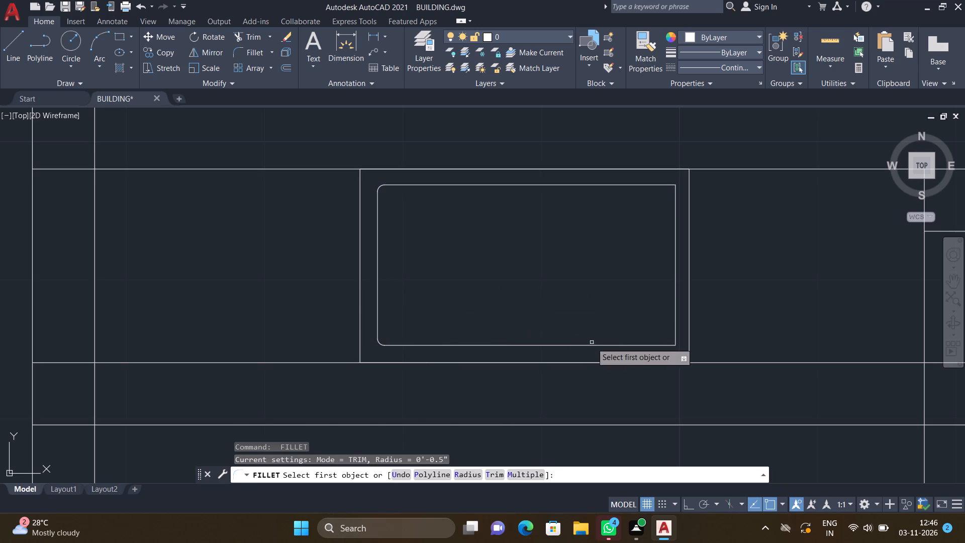
left_click(593, 345)
left_click(676, 300)
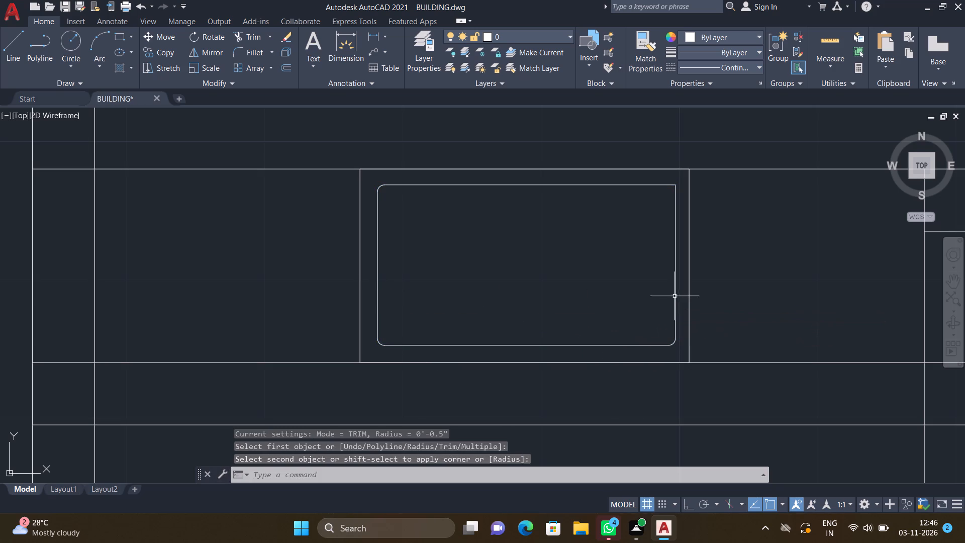
Fillet the northeast corner of the dining recess's inner basin rectangle with the 0.5" radius.
key("space")
left_click(662, 185)
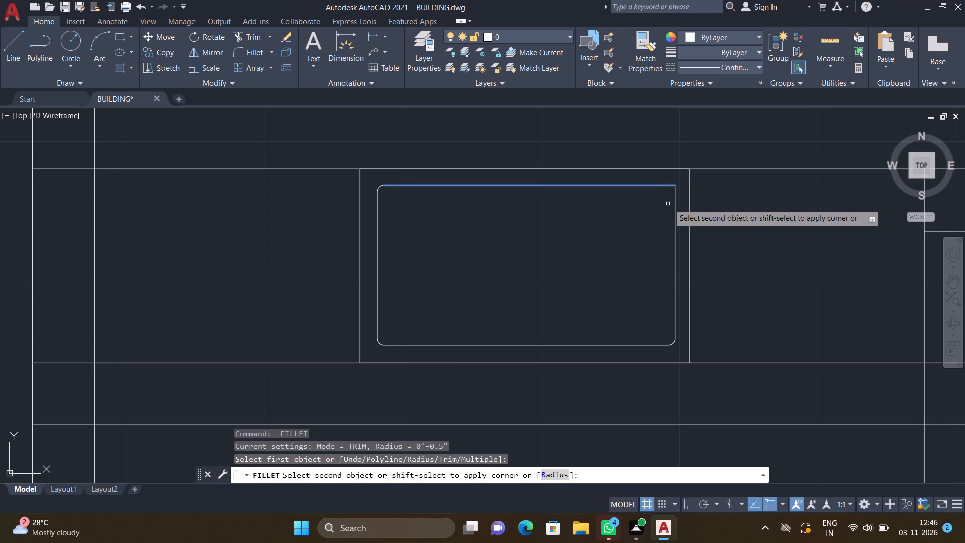
left_click(674, 217)
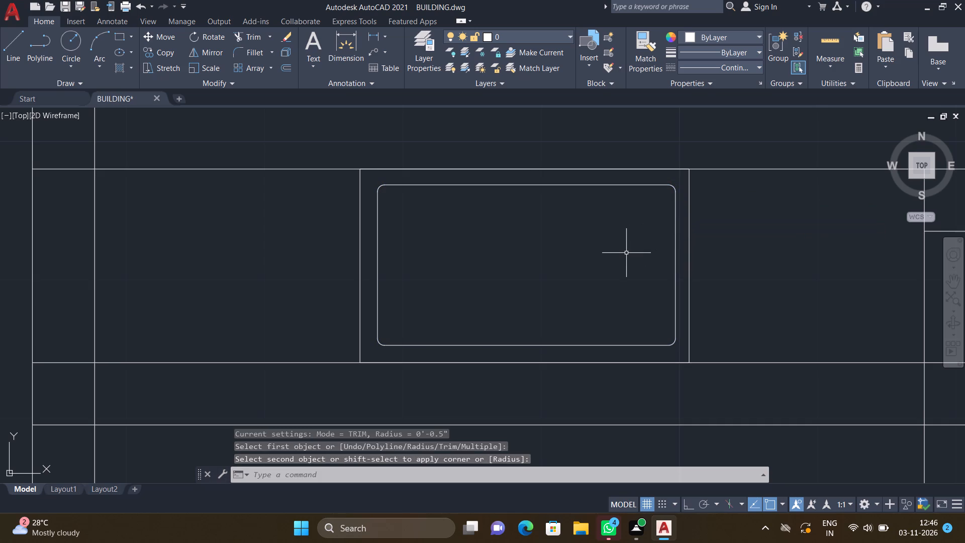
Draw a small drain circle at the centre of the dining recess's inner basin.
key("c")
key("Return")
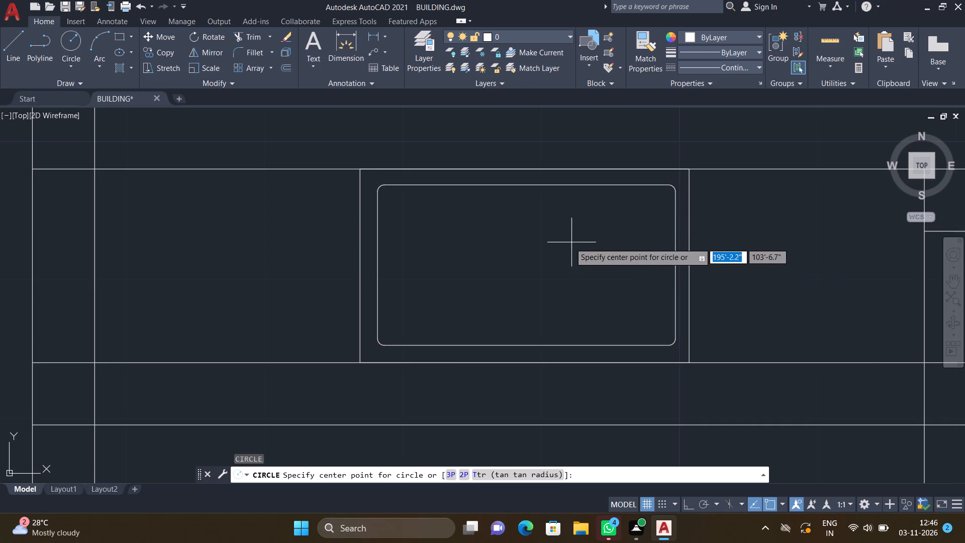
left_click(526, 266)
left_click(532, 270)
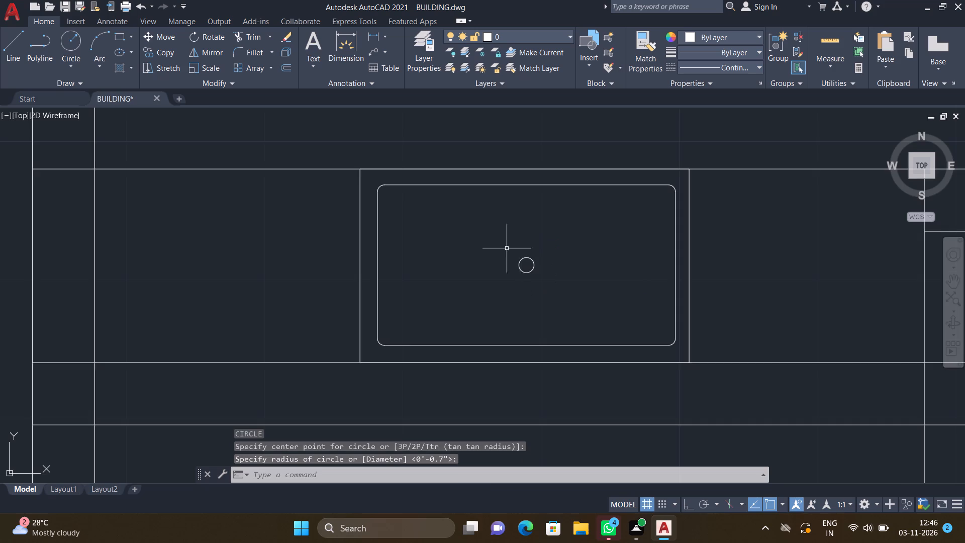
Trim the wall lines crossing inside the junction at the living room's northwest corner in the lowest floor plan.
scroll(502, 243, "down", 4)
scroll(529, 312, "down", 3)
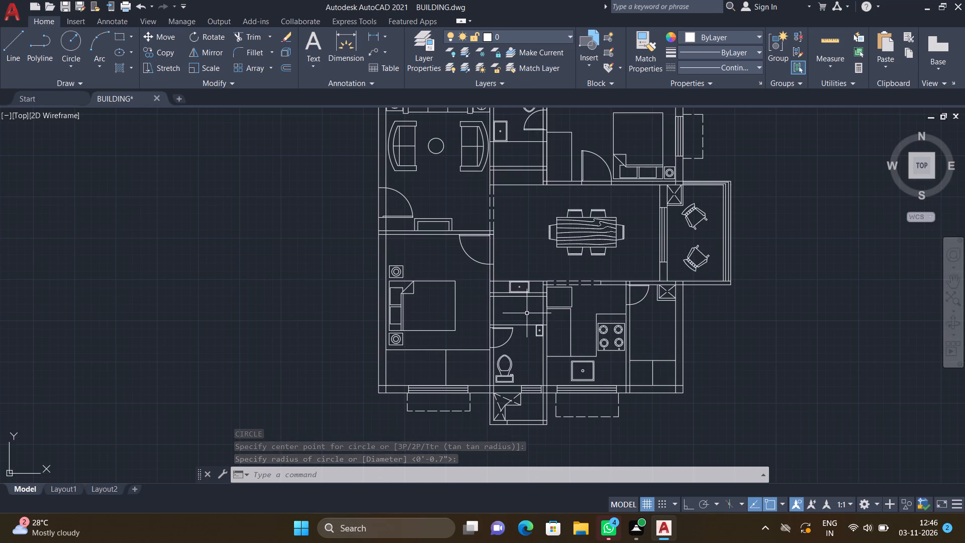
scroll(527, 319, "down", 2)
scroll(527, 324, "up", 3)
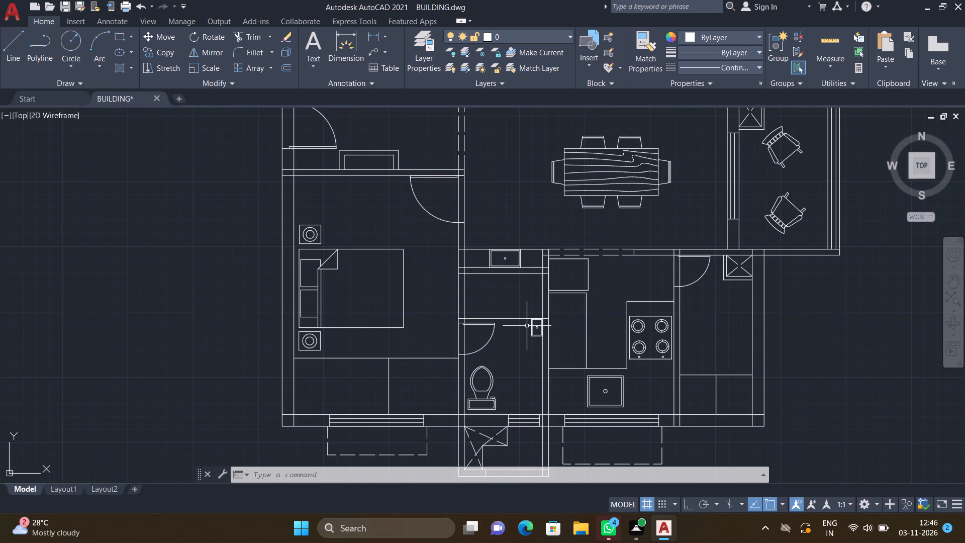
scroll(523, 317, "down", 1)
scroll(498, 274, "down", 3)
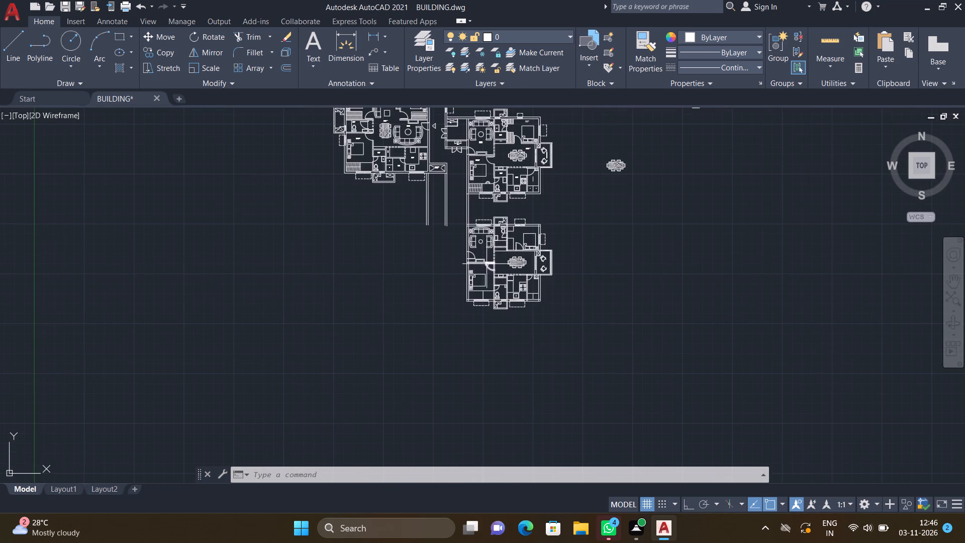
scroll(468, 218, "up", 3)
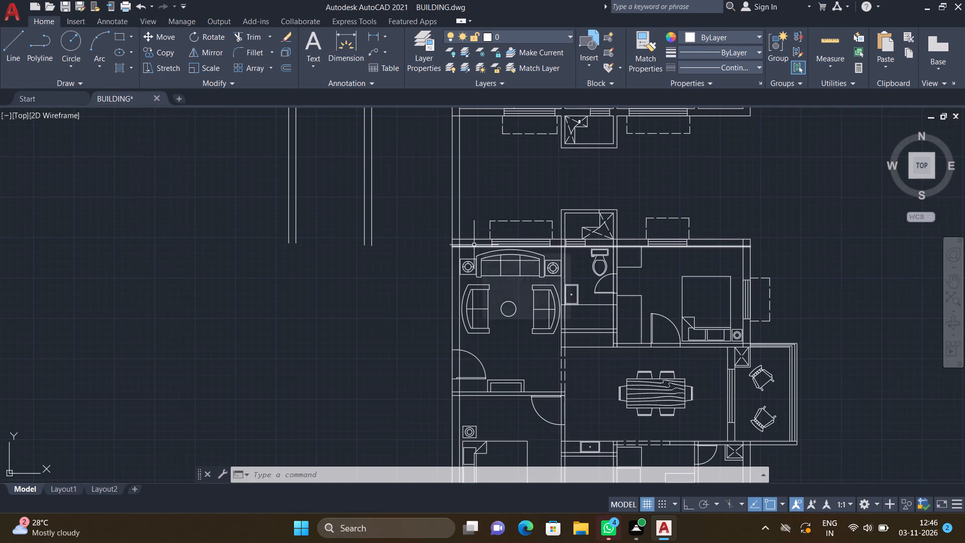
type("TR")
key("Return")
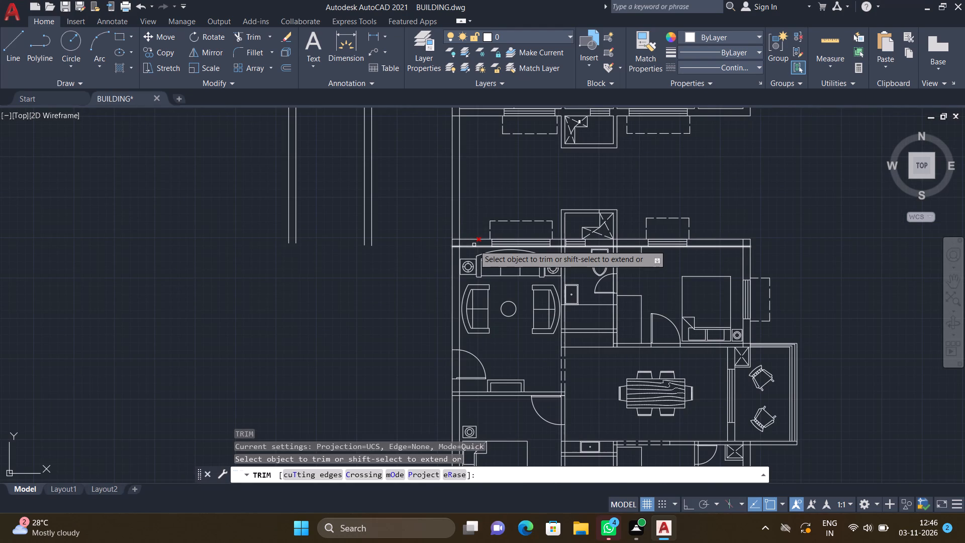
scroll(453, 258, "up", 3)
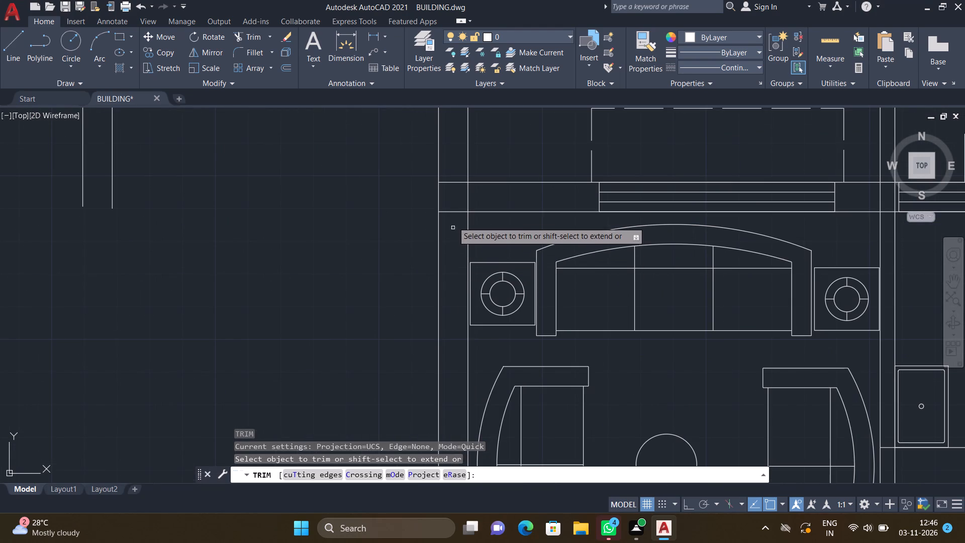
scroll(443, 189, "up", 2)
left_click_drag(462, 148, 465, 218)
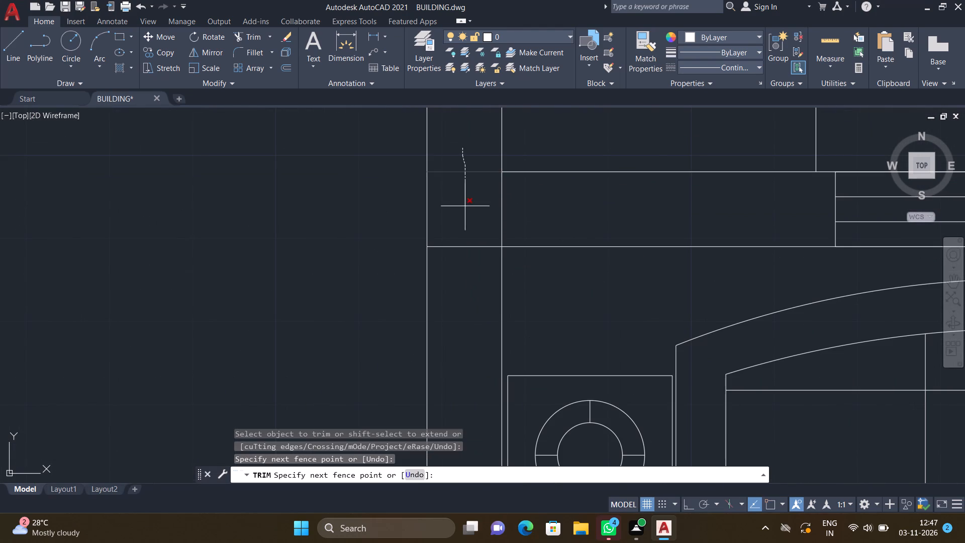
left_click_drag(465, 218, 466, 292)
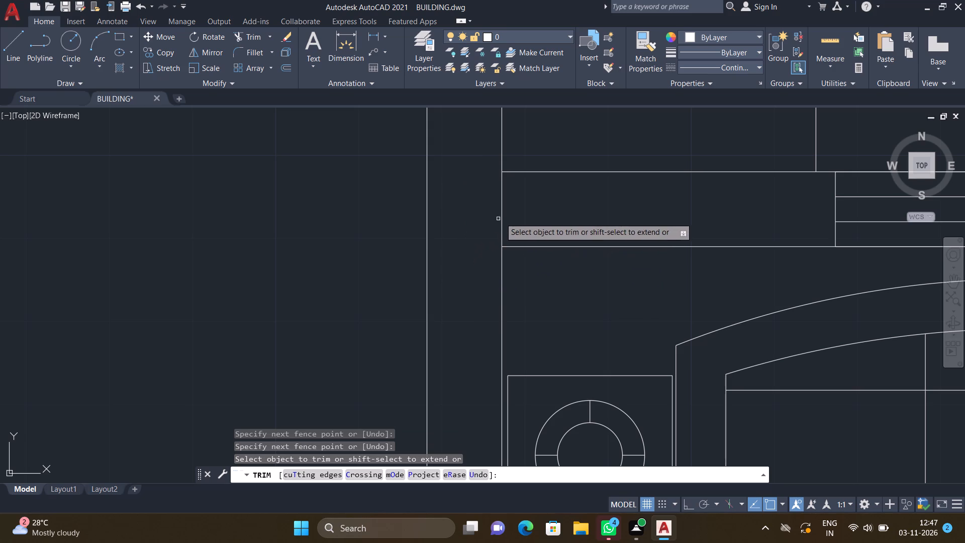
left_click(501, 211)
Trim the wall lines crossing inside the north wall junction between the living room and the northern toilet.
scroll(524, 221, "down", 4)
middle_click_drag(621, 270, 427, 269)
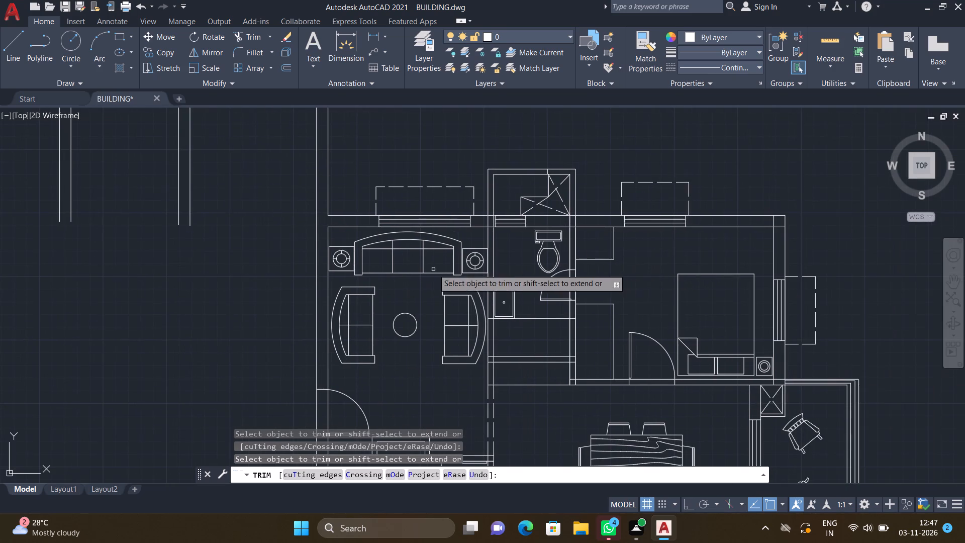
scroll(480, 222, "up", 5)
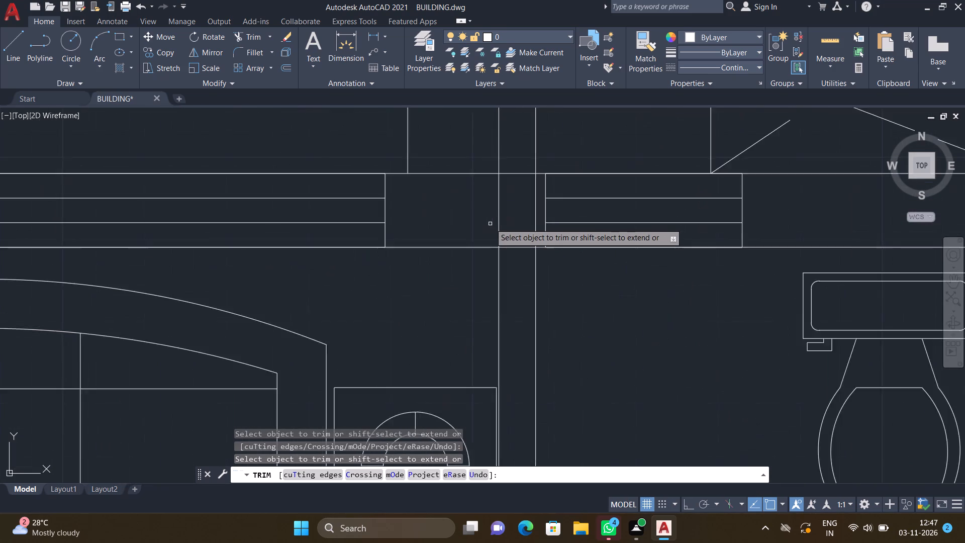
left_click(502, 212)
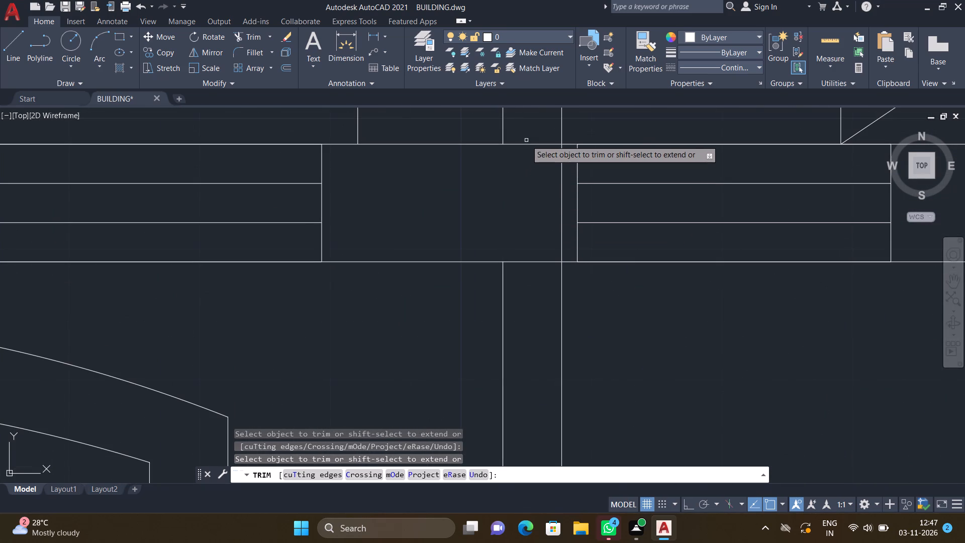
left_click(526, 140)
left_click(526, 166)
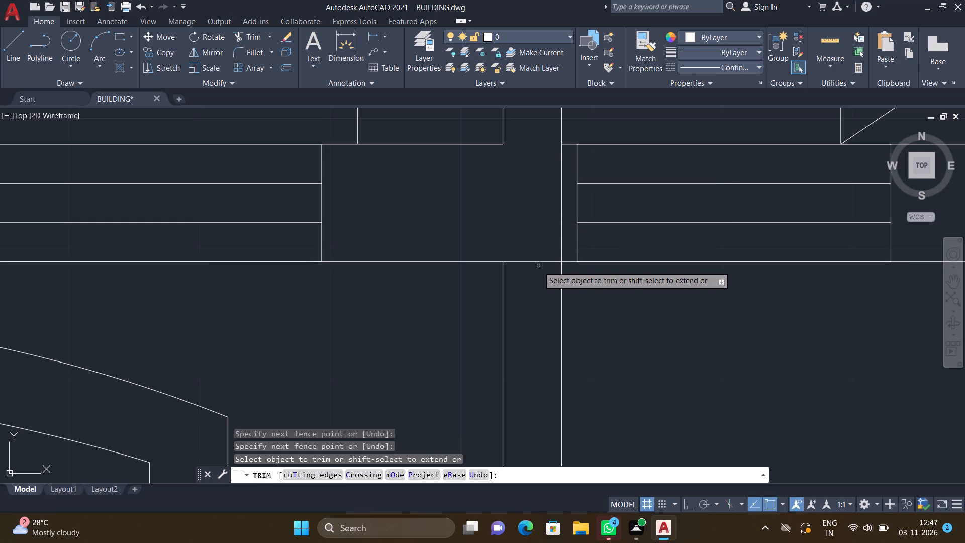
left_click(538, 262)
left_click(561, 218)
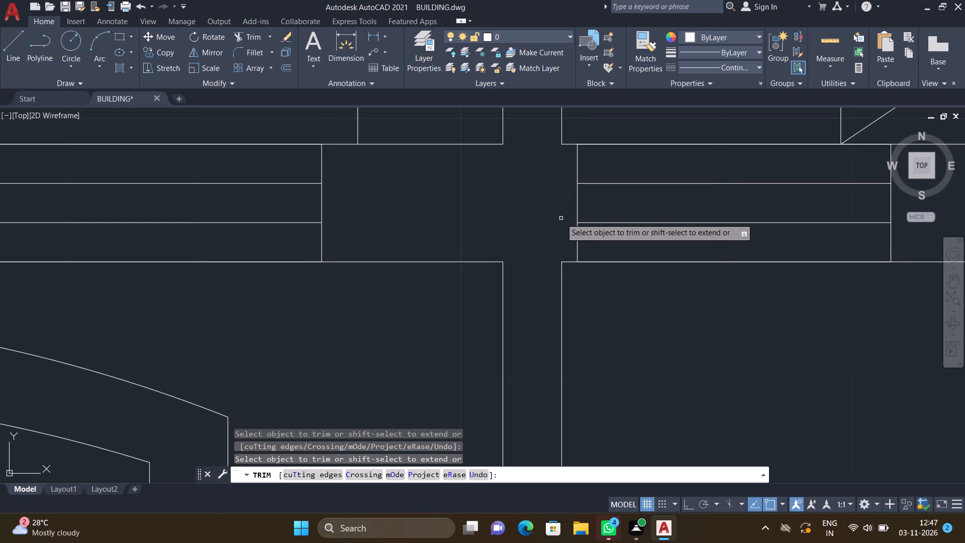
Trim the overlapping wall lines at the north wall junction between the northern toilet and the northeast bedroom.
scroll(553, 226, "down", 4)
middle_click_drag(571, 266, 484, 246)
scroll(491, 250, "down", 1)
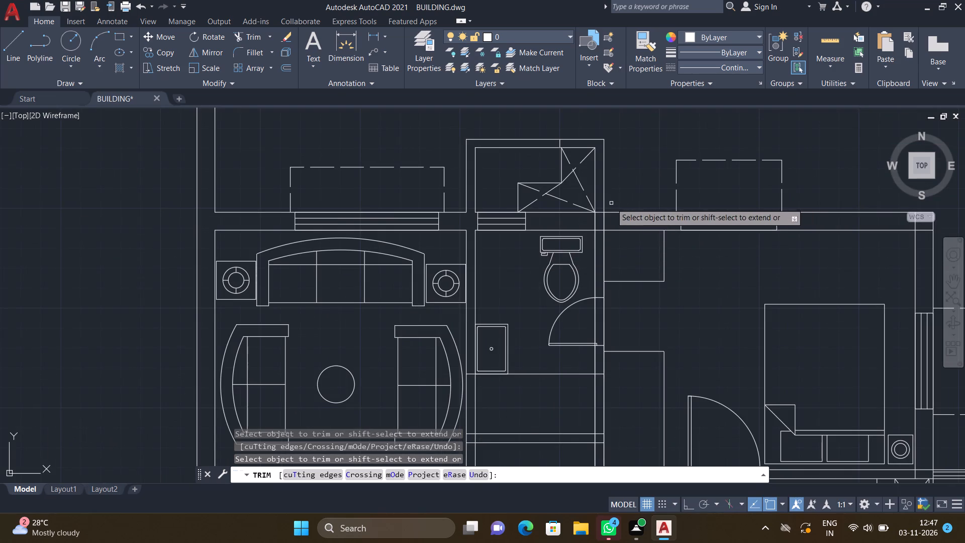
scroll(606, 210, "up", 5)
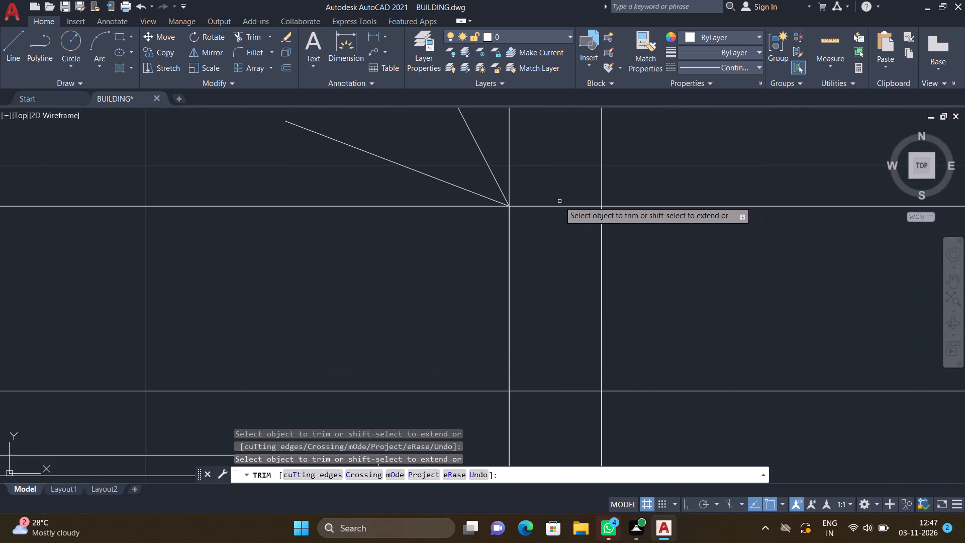
left_click(558, 206)
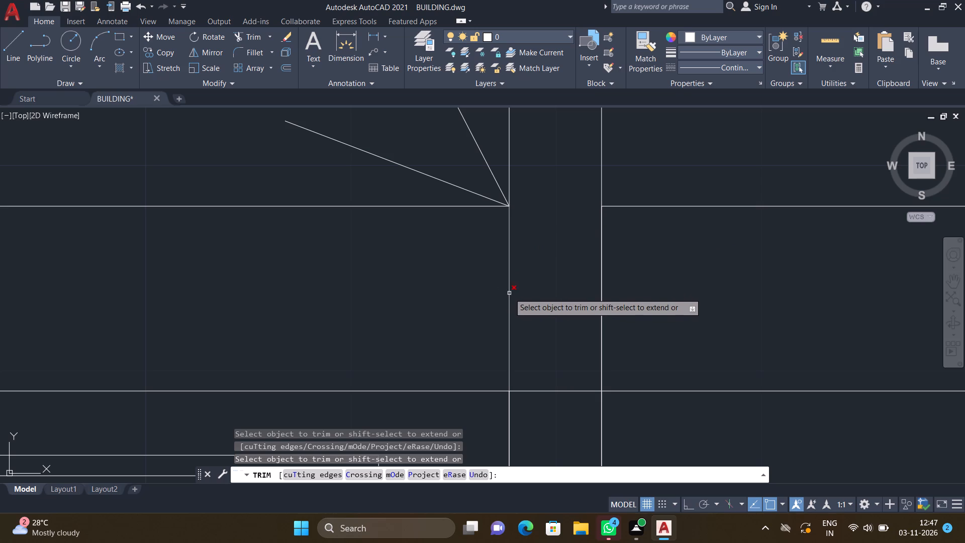
left_click(509, 293)
left_click_drag(510, 270, 515, 272)
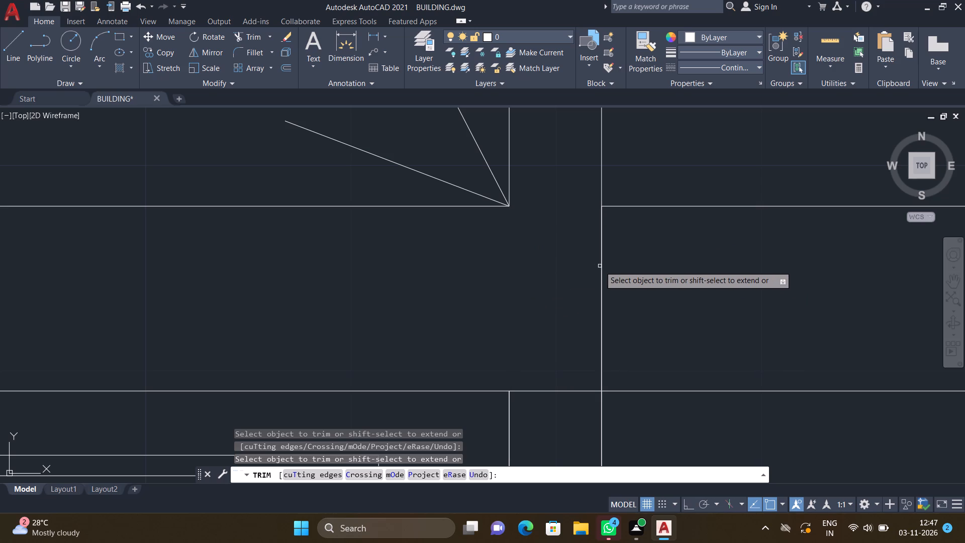
left_click(602, 267)
left_click(602, 267)
scroll(557, 290, "down", 2)
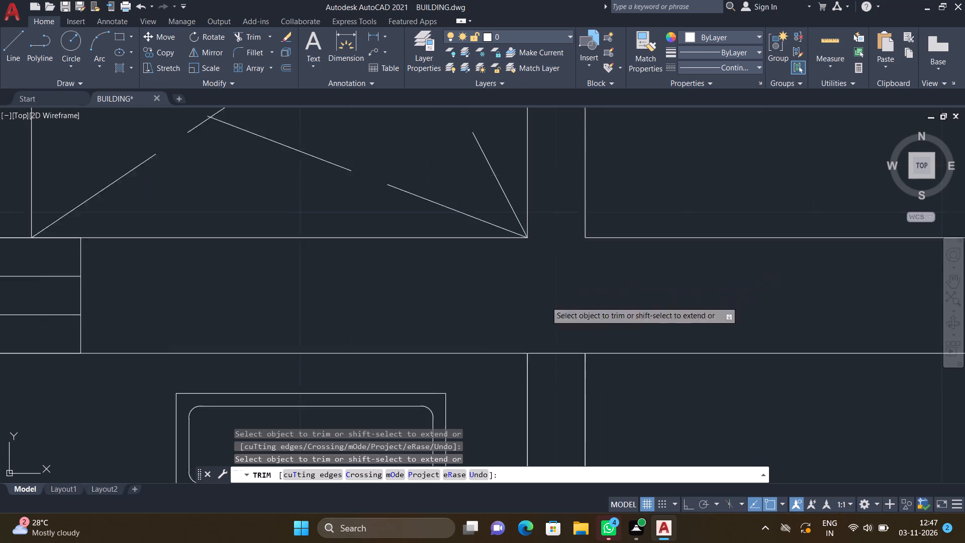
left_click(550, 333)
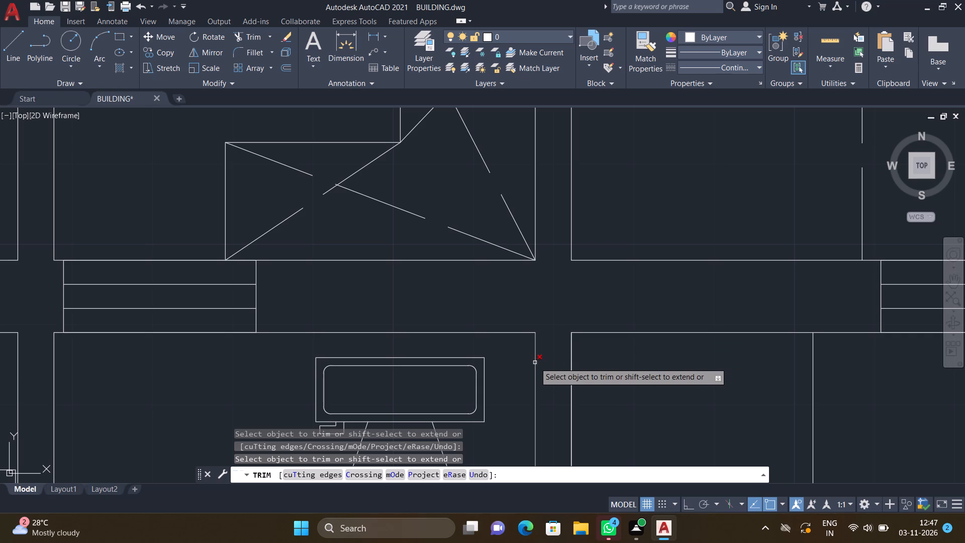
left_click(535, 363)
Trim the two inner wall lines crossing the northeast bedroom's outer northeast corner.
scroll(551, 367, "up", 2)
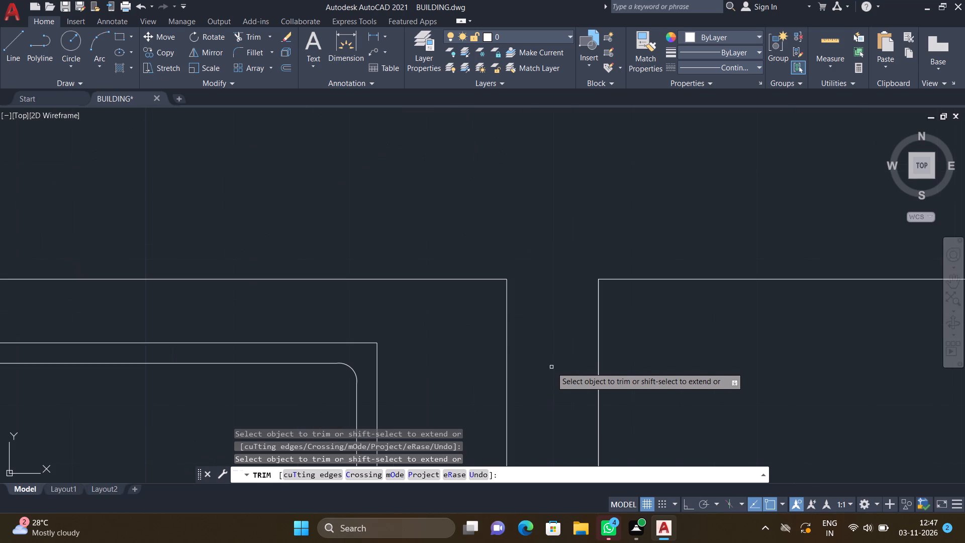
scroll(562, 375, "down", 5)
middle_click_drag(593, 383, 544, 309)
scroll(542, 306, "down", 1)
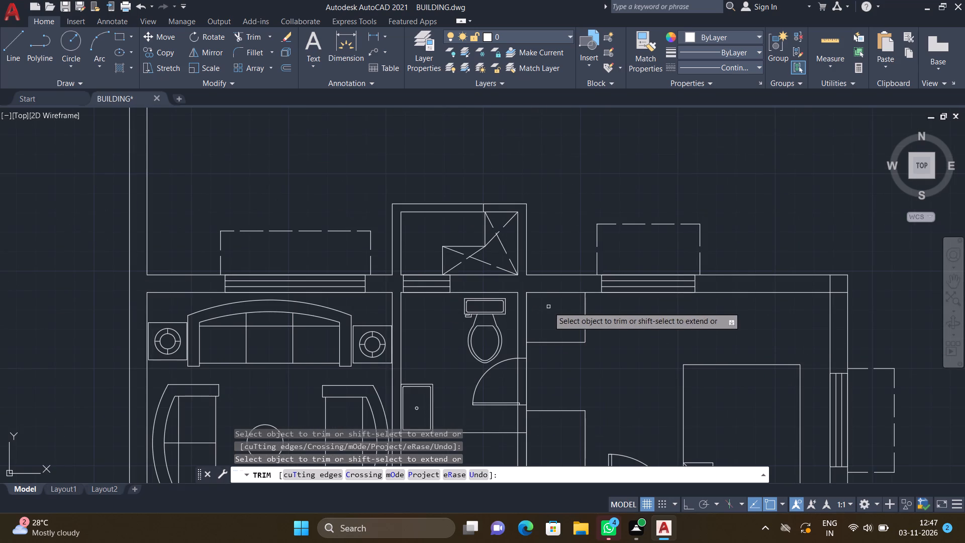
scroll(736, 310, "down", 1)
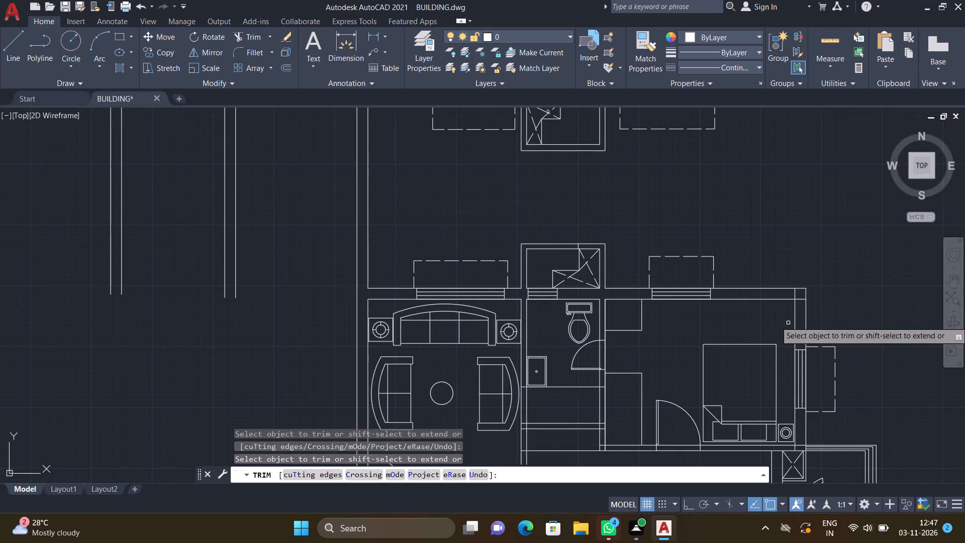
scroll(802, 294, "up", 3)
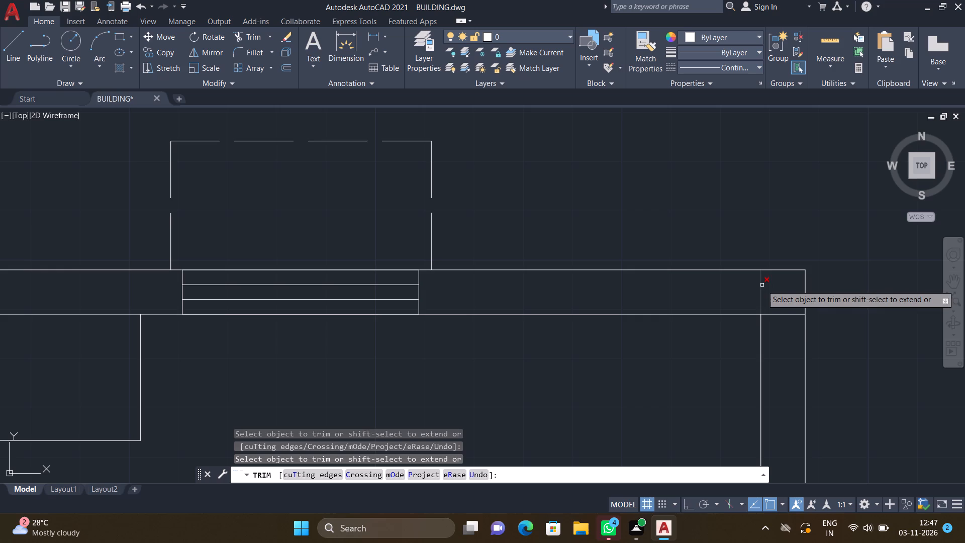
left_click(762, 285)
left_click(780, 314)
Trim the wall lines crossing the west wall junction between the living room and the southwest bedroom.
scroll(747, 328, "down", 4)
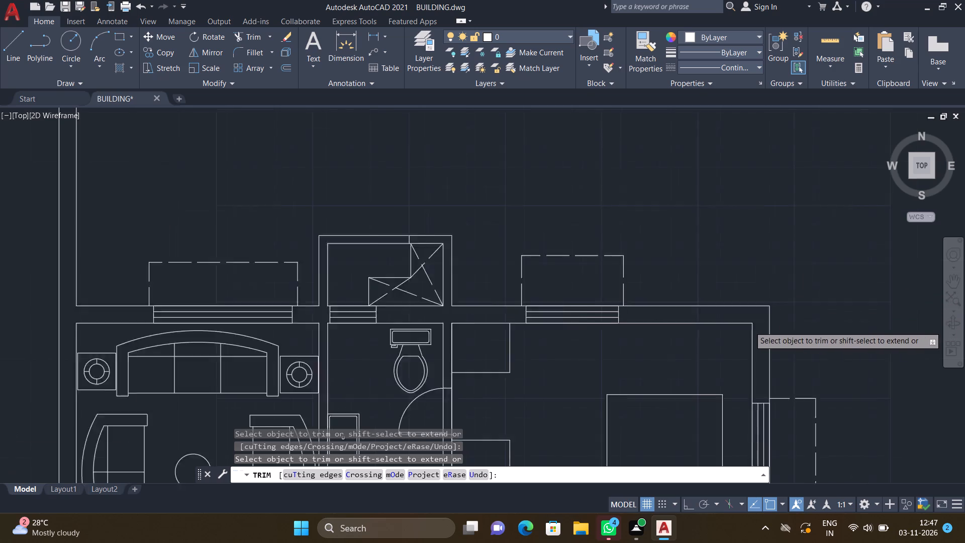
scroll(682, 288, "down", 3)
scroll(642, 391, "up", 3)
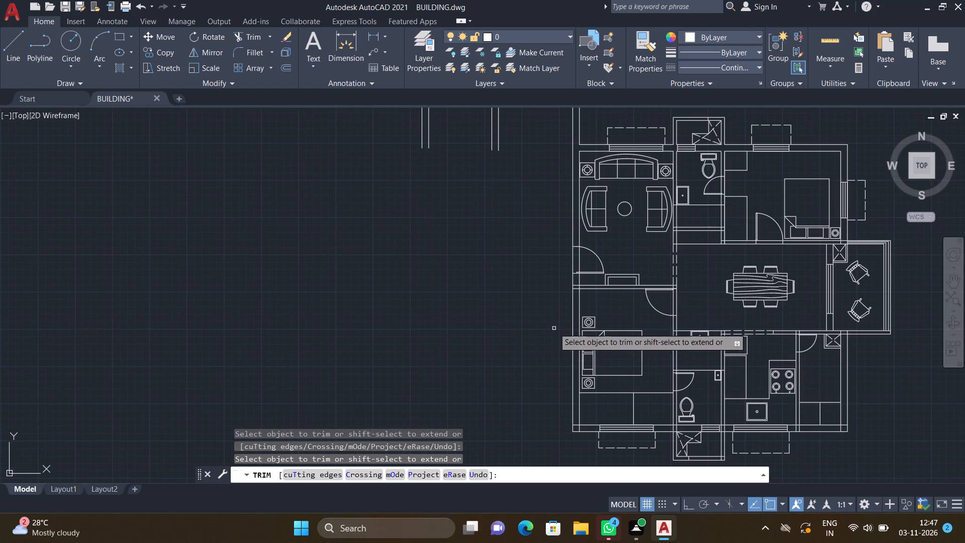
scroll(576, 293, "up", 3)
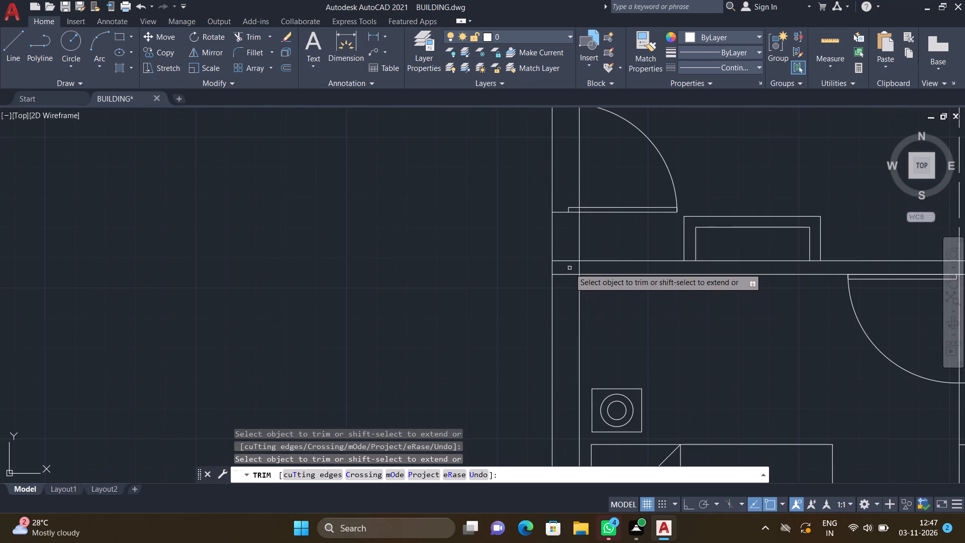
left_click_drag(566, 261, 568, 266)
left_click(570, 275)
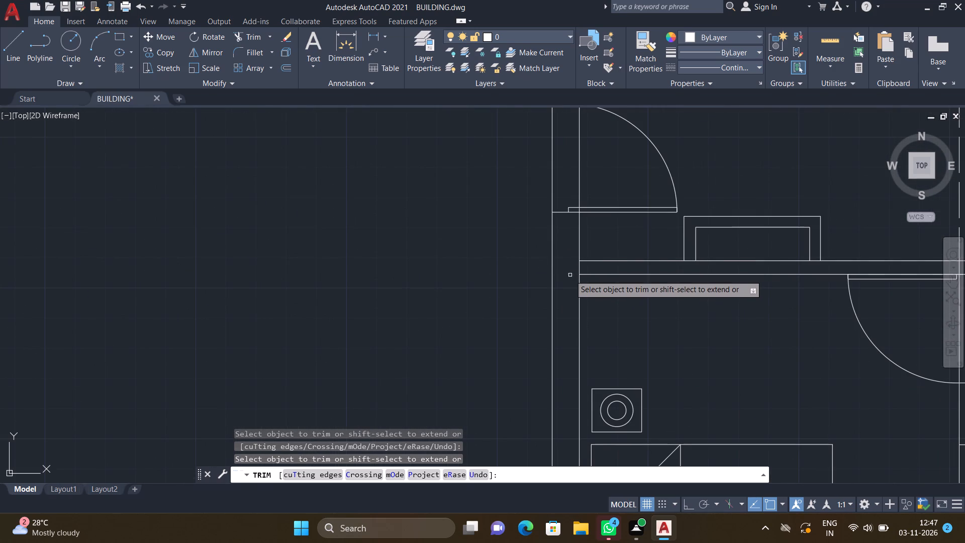
scroll(581, 271, "up", 3)
left_click(566, 254)
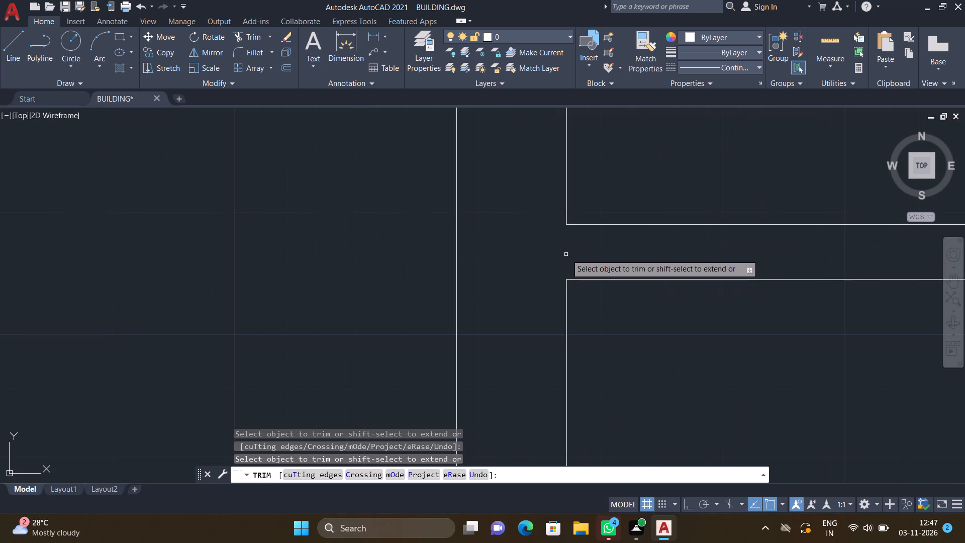
Trim the wall line crossing the east end of the partition between the living room and the southwest bedroom.
scroll(596, 268, "down", 4)
middle_click_drag(689, 313, 518, 283)
scroll(511, 283, "down", 3)
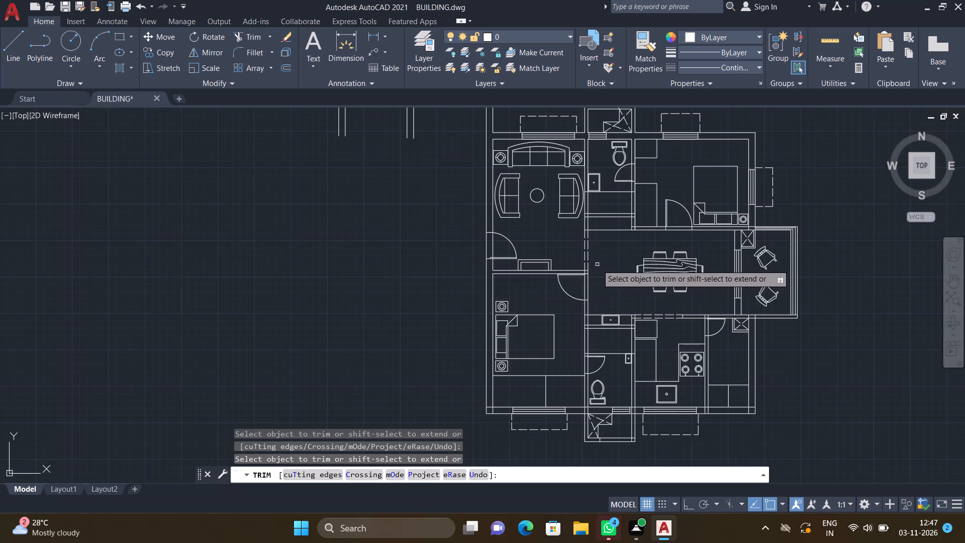
scroll(585, 269, "up", 3)
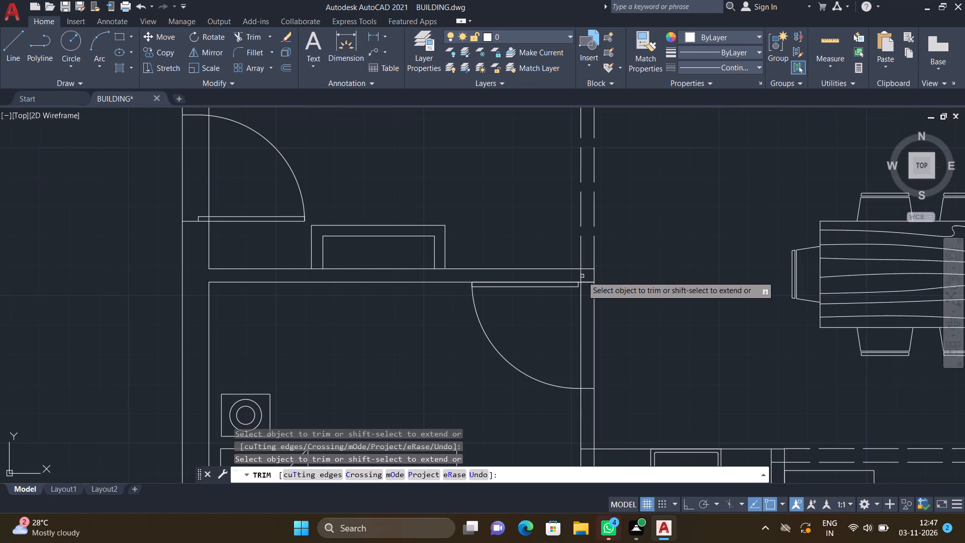
scroll(582, 276, "up", 3)
left_click(568, 265)
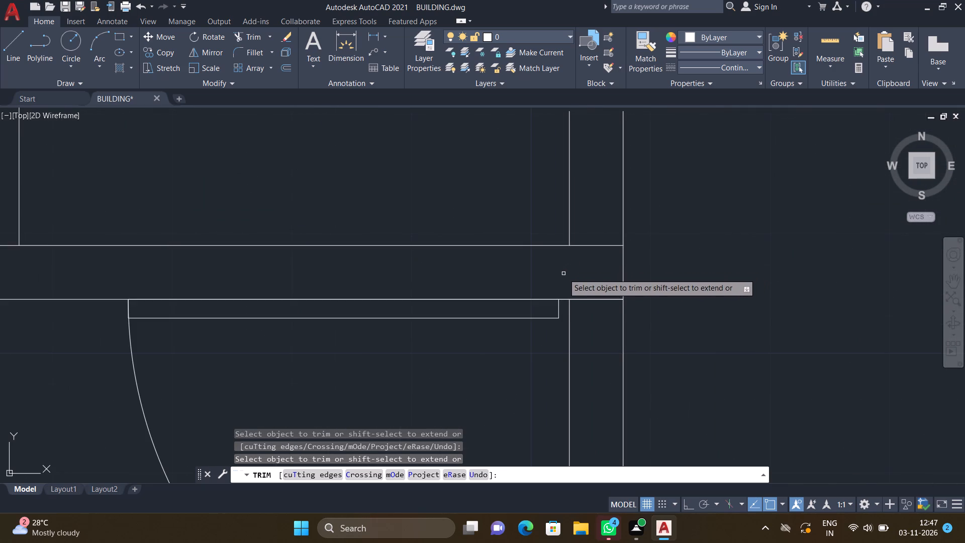
Trim the two inner wall lines crossing the southwest bedroom's outer southwest corner.
scroll(552, 290, "down", 5)
scroll(475, 360, "down", 1)
middle_click_drag(467, 355, 461, 347)
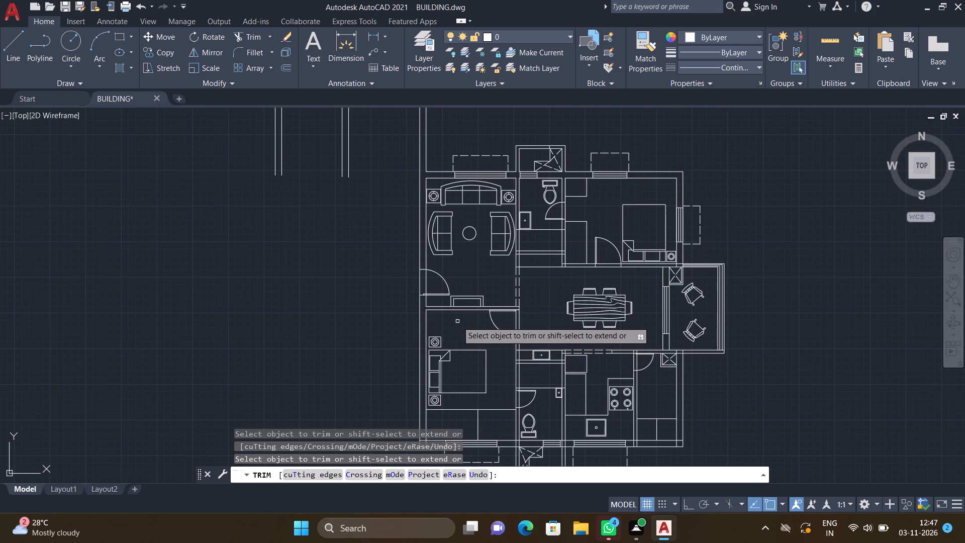
scroll(462, 323, "down", 4)
scroll(455, 361, "up", 3)
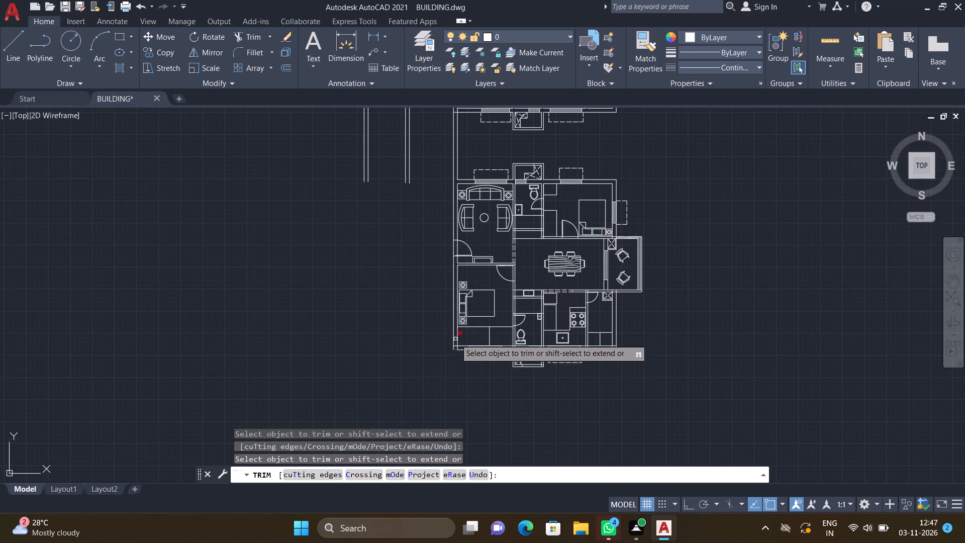
scroll(464, 328, "up", 4)
scroll(419, 355, "down", 3)
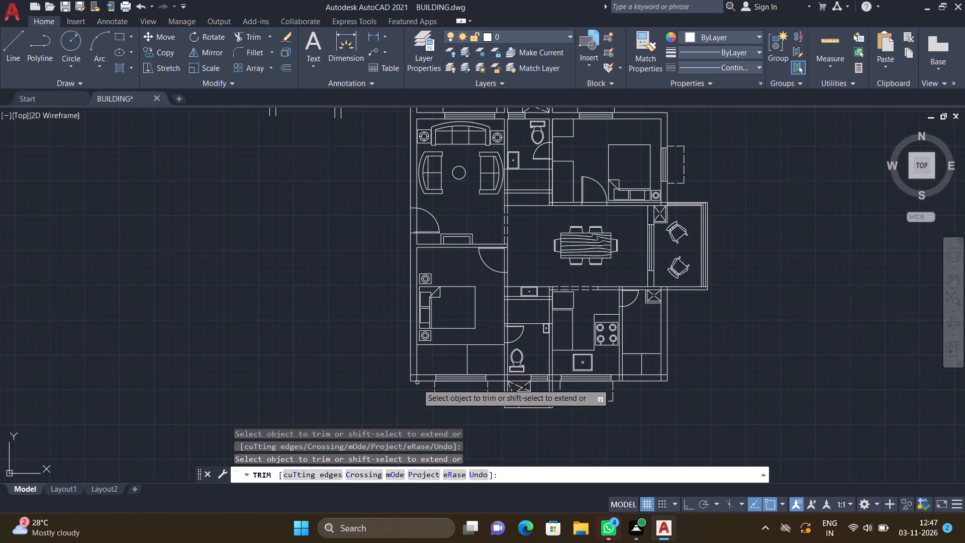
scroll(417, 384, "up", 4)
scroll(375, 334, "up", 1)
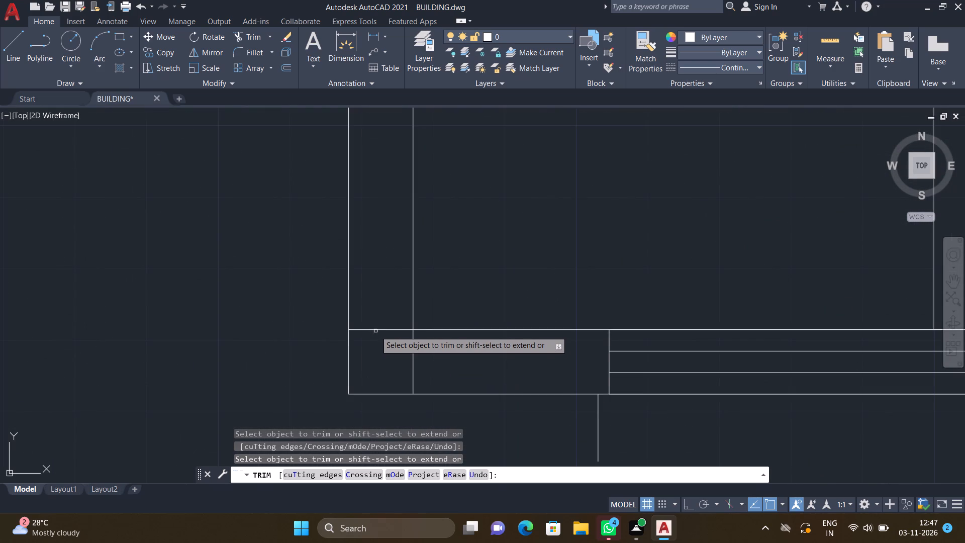
left_click(375, 331)
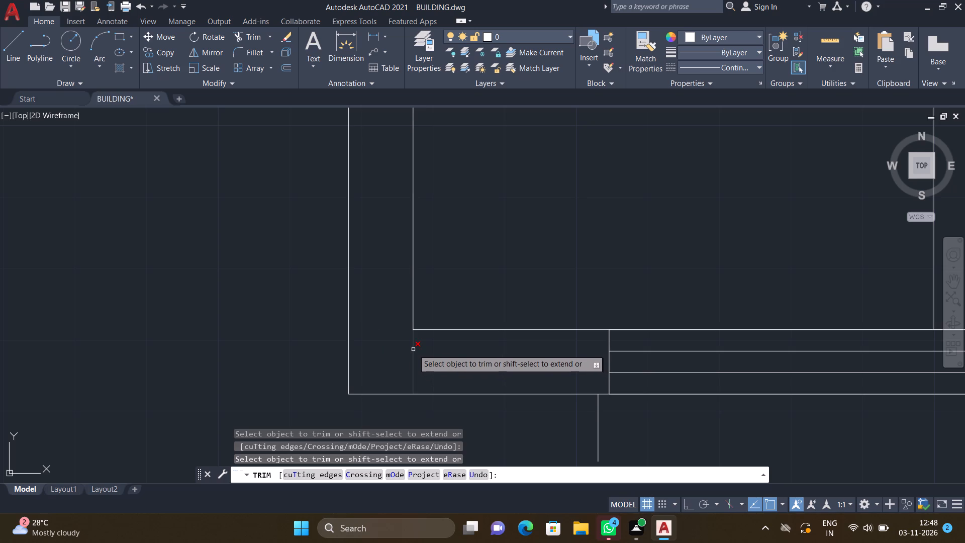
left_click(413, 349)
Trim the overlapping inner and outer wall lines at the south wall junction between the southwest bedroom and the southern toilet.
scroll(442, 354, "down", 4)
scroll(573, 364, "up", 4)
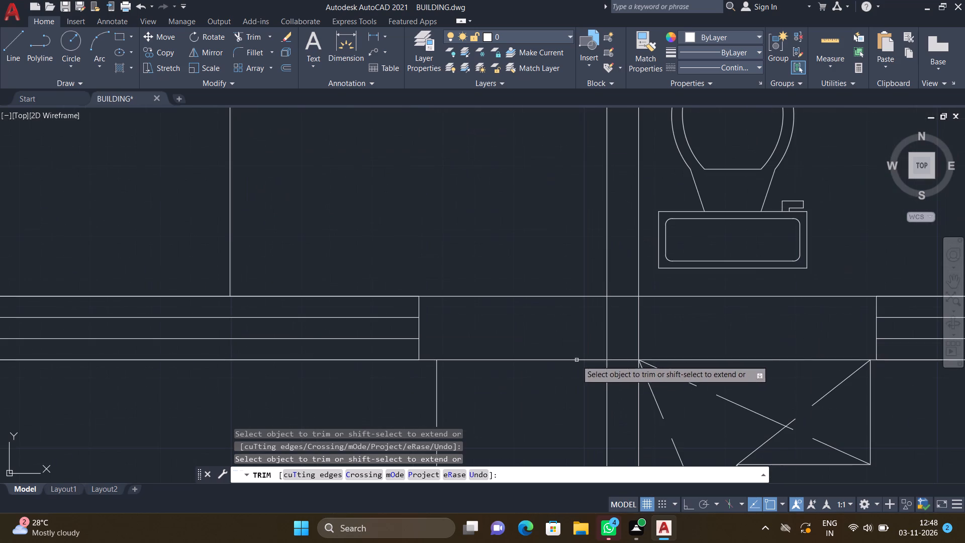
scroll(624, 300, "up", 2)
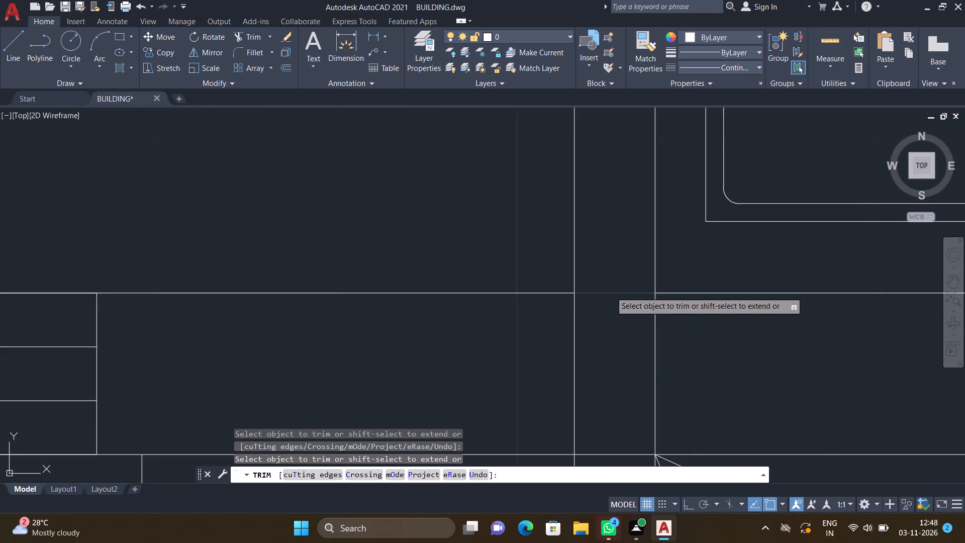
left_click(611, 292)
left_click(574, 351)
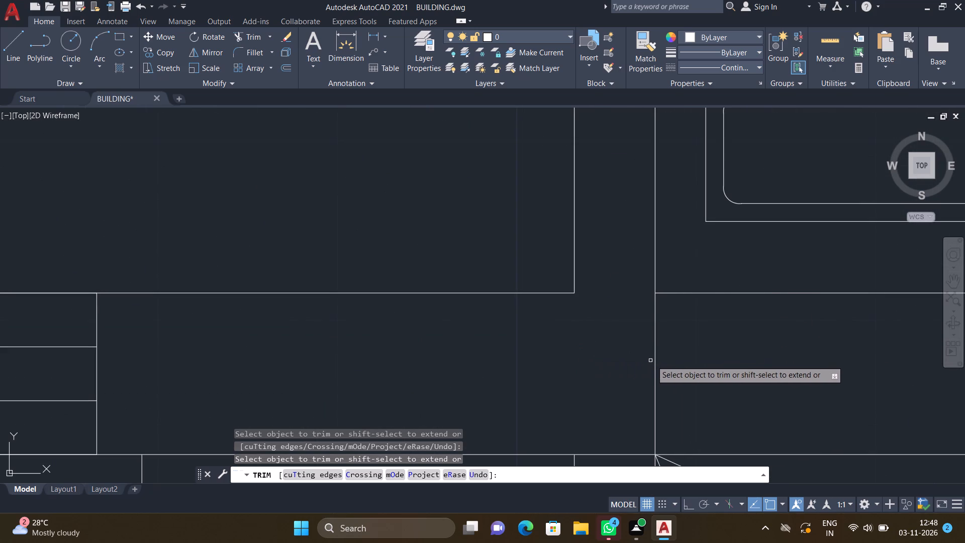
left_click(654, 361)
scroll(647, 361, "down", 4)
middle_click_drag(641, 385, 623, 373)
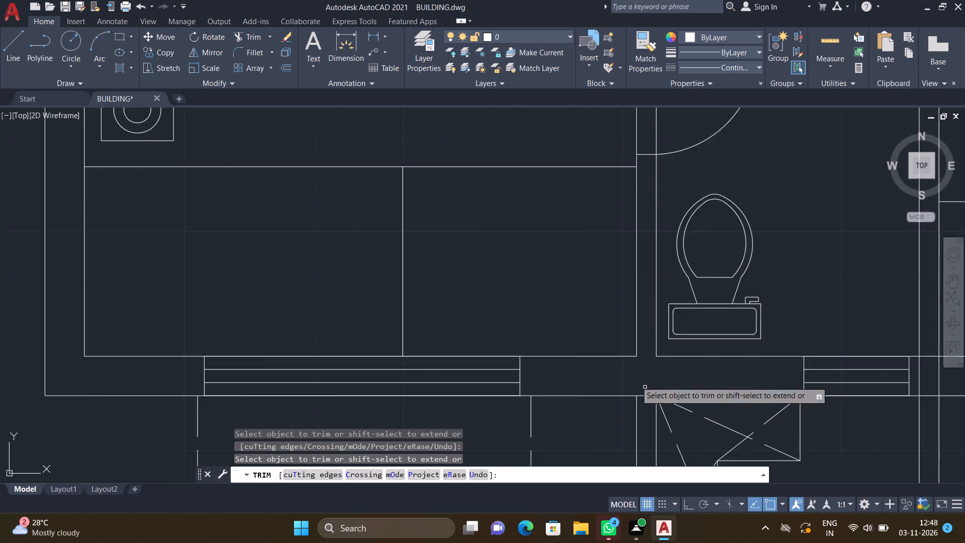
middle_click_drag(623, 373, 519, 308)
scroll(505, 305, "down", 3)
scroll(518, 318, "up", 4)
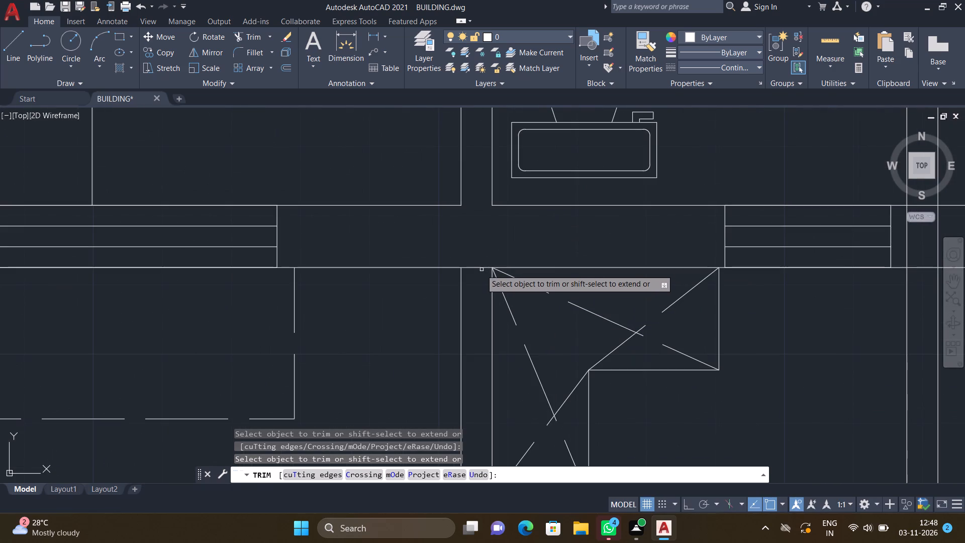
scroll(479, 268, "up", 3)
left_click(475, 265)
Trim the wall lines crossing inside the south wall junction between the southern toilet and the kitchen.
scroll(484, 274, "down", 3)
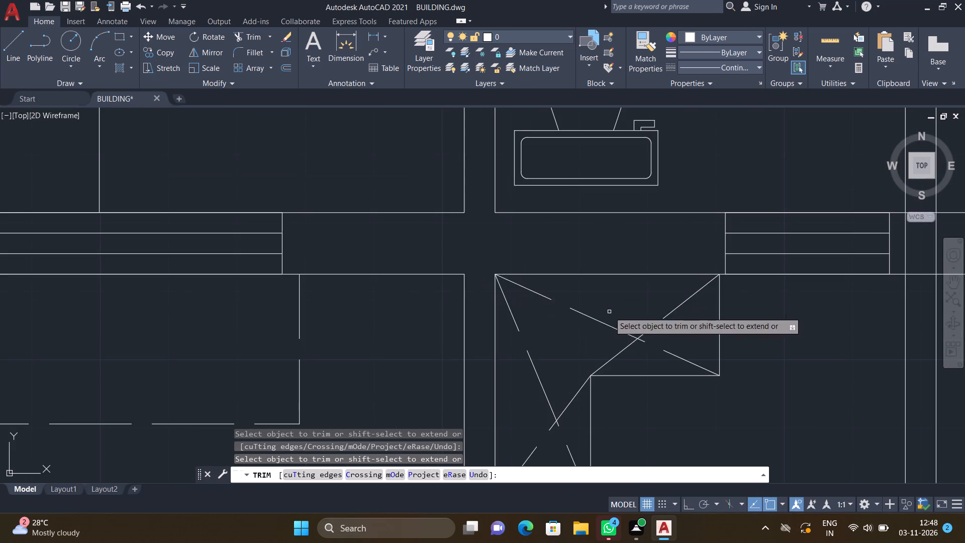
middle_click_drag(586, 309, 486, 290)
scroll(485, 290, "down", 3)
scroll(580, 283, "up", 3)
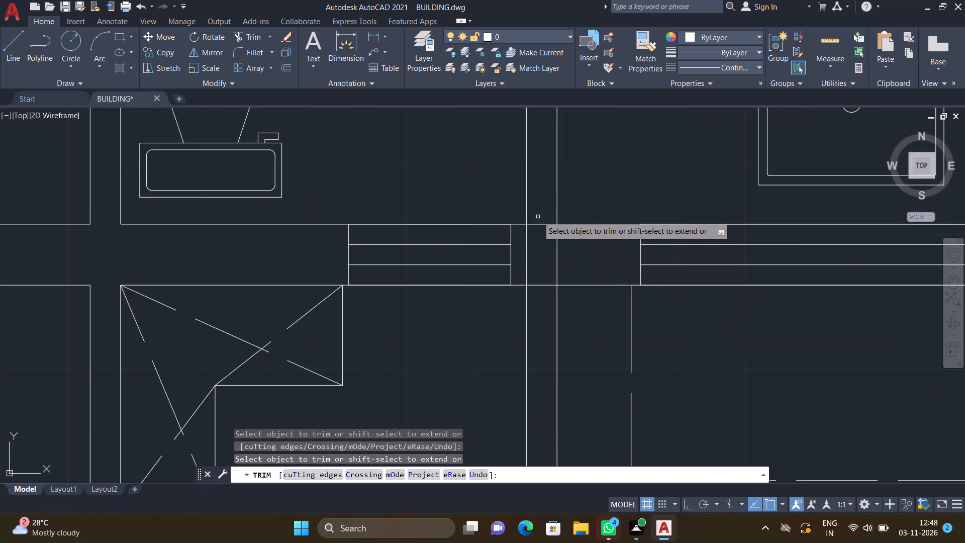
scroll(539, 222, "up", 3)
left_click(538, 225)
scroll(485, 335, "down", 2)
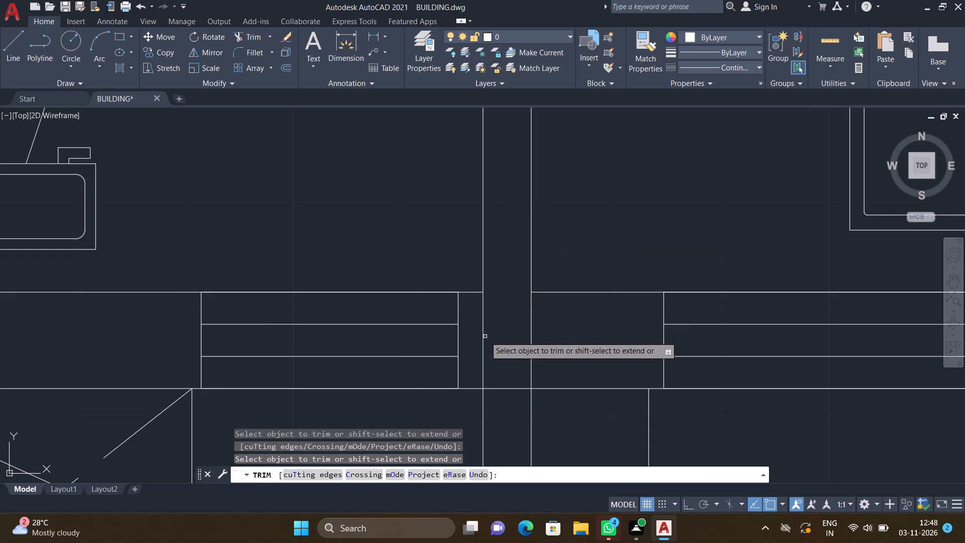
left_click_drag(481, 333, 495, 337)
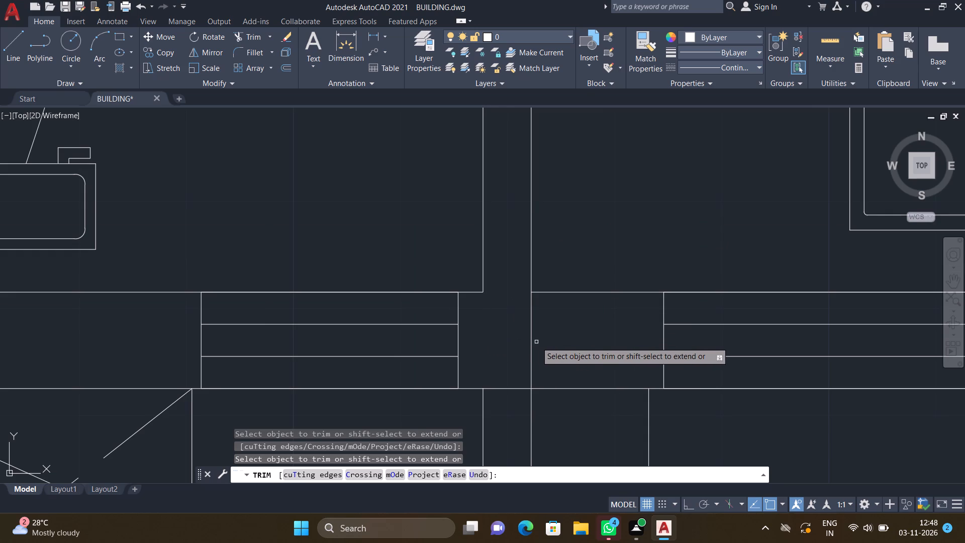
left_click(531, 336)
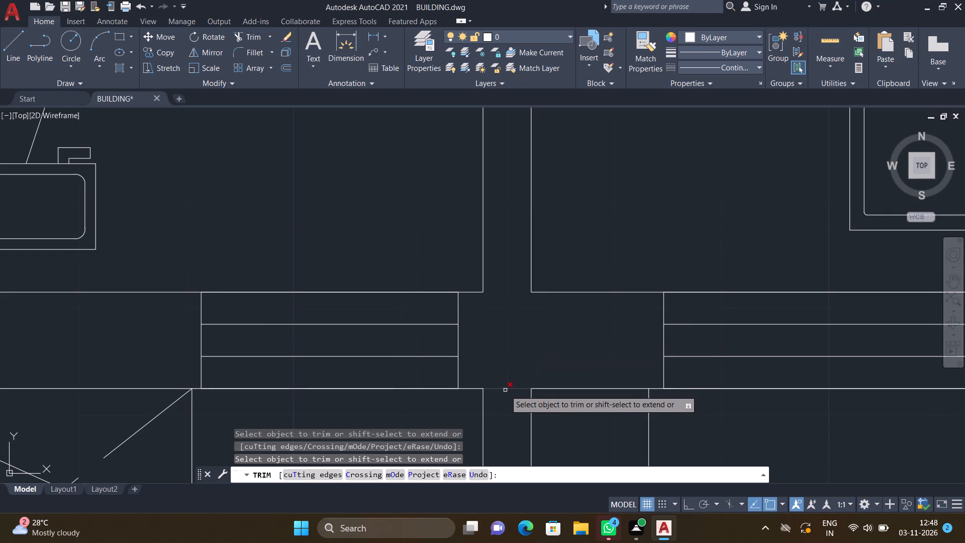
left_click(505, 390)
Trim the two inner wall lines crossing the southeast corner of the projection south of the southern toilet.
scroll(505, 376, "down", 4)
middle_click_drag(514, 426, 492, 350)
scroll(492, 350, "down", 1)
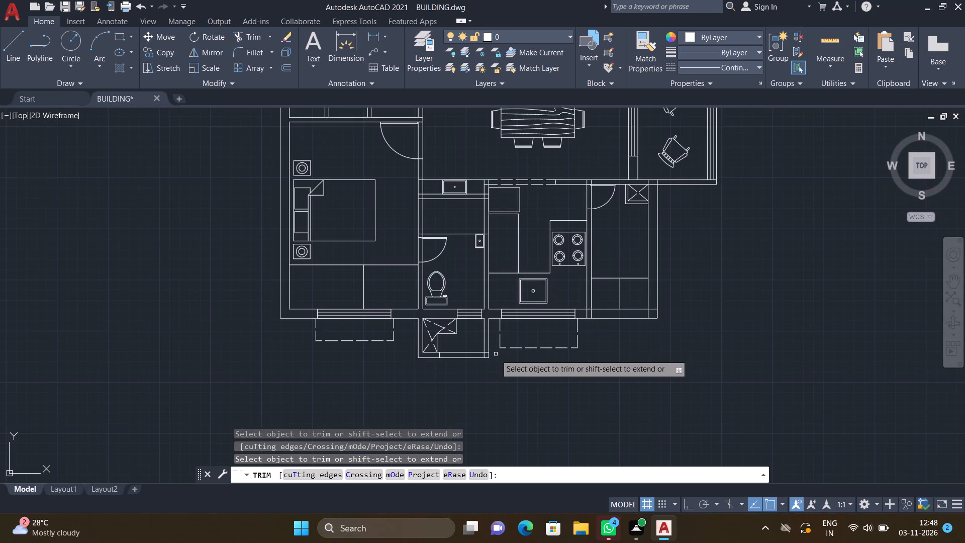
scroll(481, 351, "up", 6)
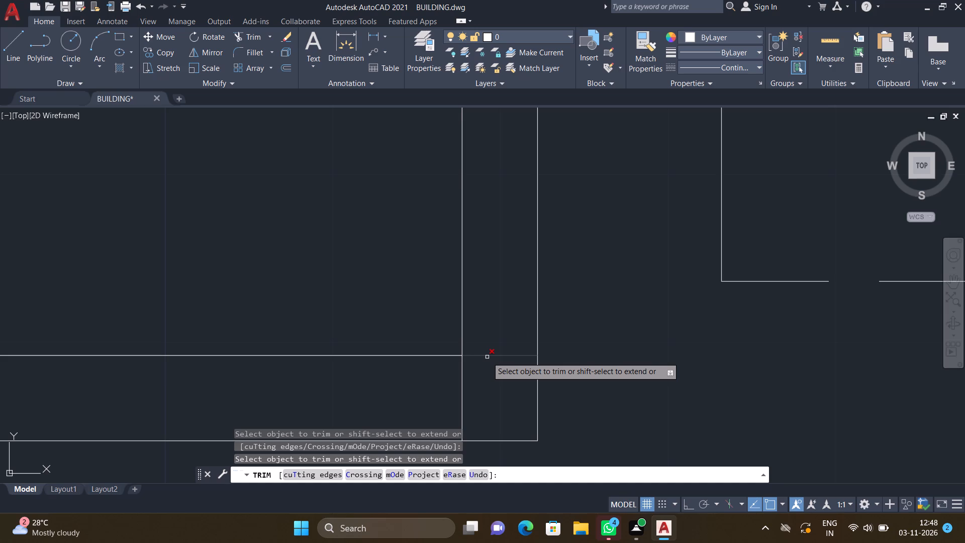
left_click(487, 356)
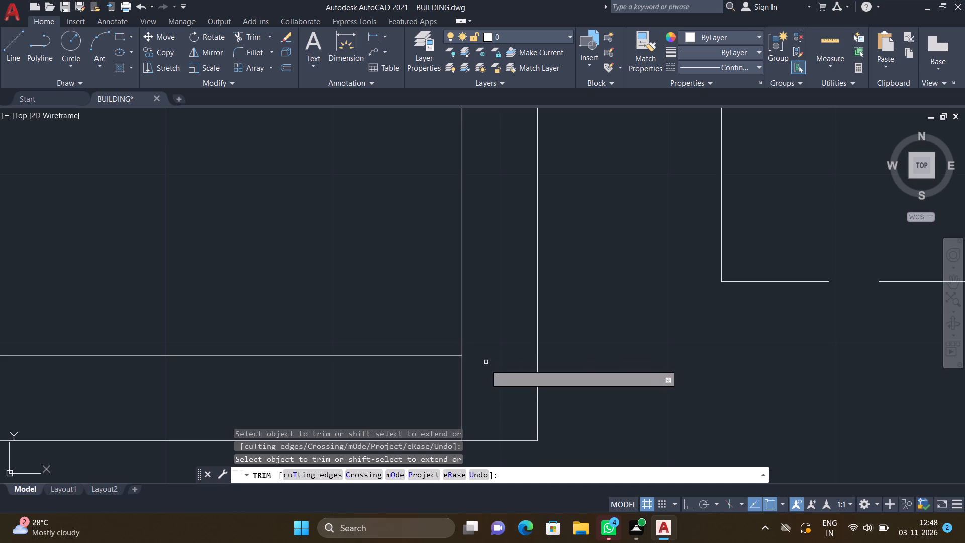
left_click(463, 369)
Trim the wall lines crossing the south wall junction between the kitchen and the narrow southeast room.
scroll(513, 358, "down", 3)
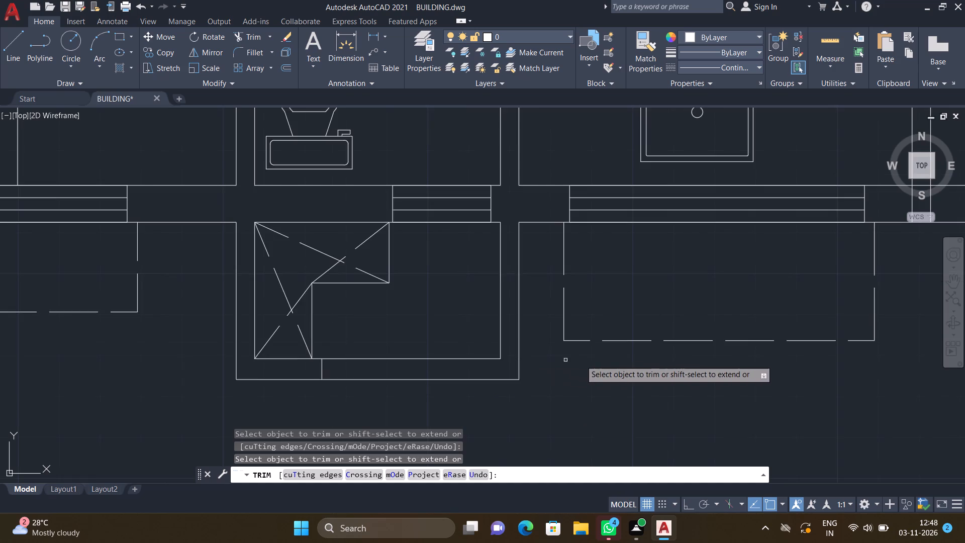
middle_click_drag(579, 367, 508, 360)
scroll(570, 365, "down", 1)
scroll(514, 363, "down", 2)
scroll(604, 324, "up", 6)
left_click(548, 290)
left_click(519, 346)
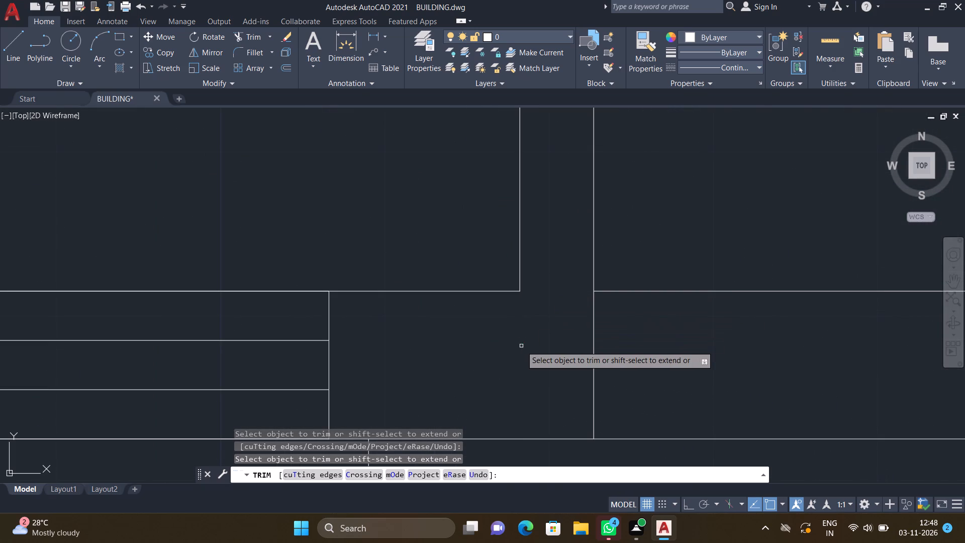
left_click(592, 339)
Trim the two inner wall lines crossing the narrow southeast room's outer southeast corner.
scroll(606, 344, "down", 4)
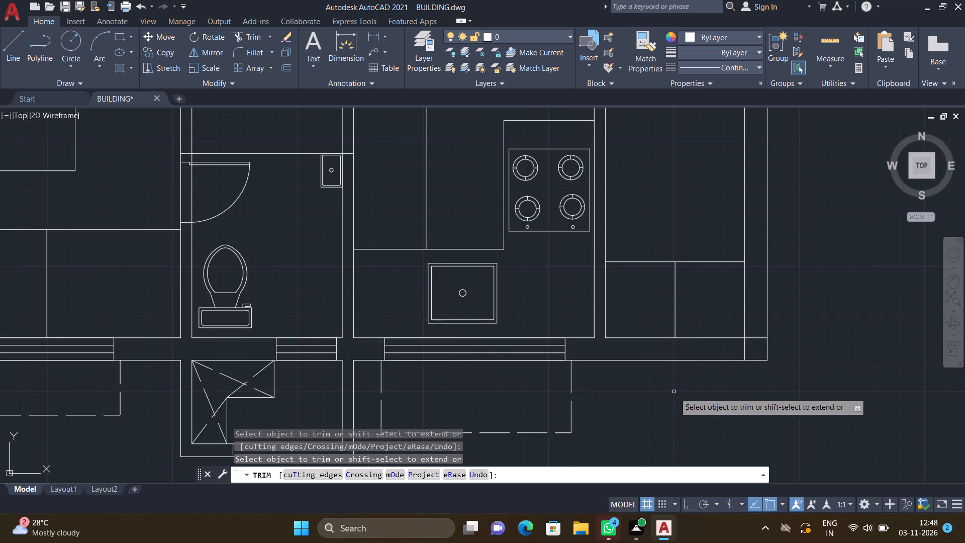
middle_click_drag(633, 376, 592, 356)
scroll(675, 356, "down", 1)
scroll(699, 330, "up", 4)
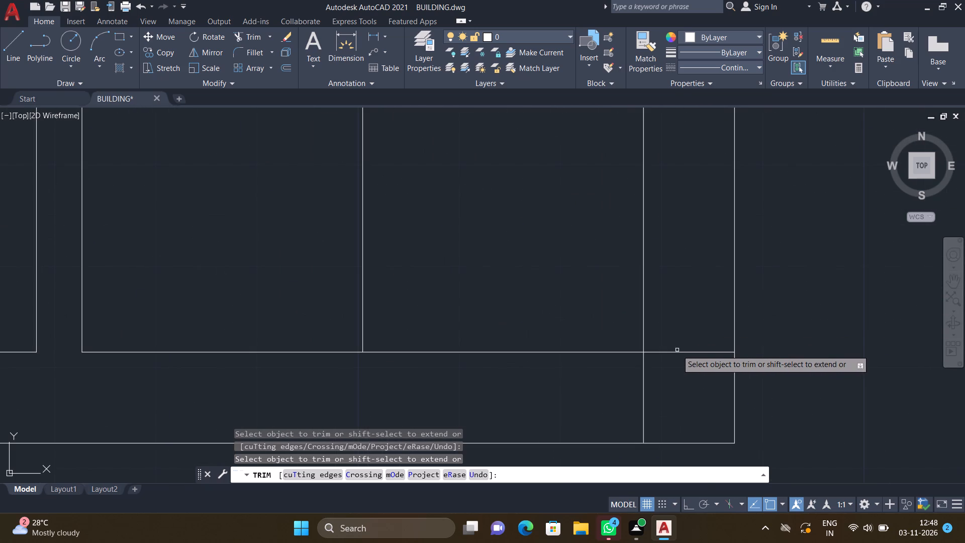
left_click(677, 352)
left_click(643, 380)
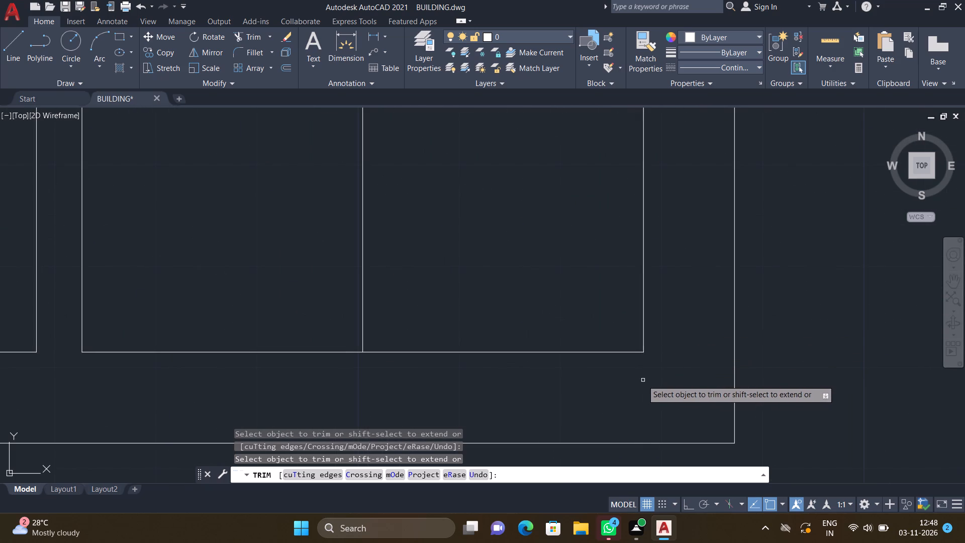
Trim the overlapping wall lines where the narrow southeast room's east wall meets the balcony's south wall.
scroll(620, 384, "down", 3)
scroll(542, 404, "down", 3)
scroll(565, 327, "up", 2)
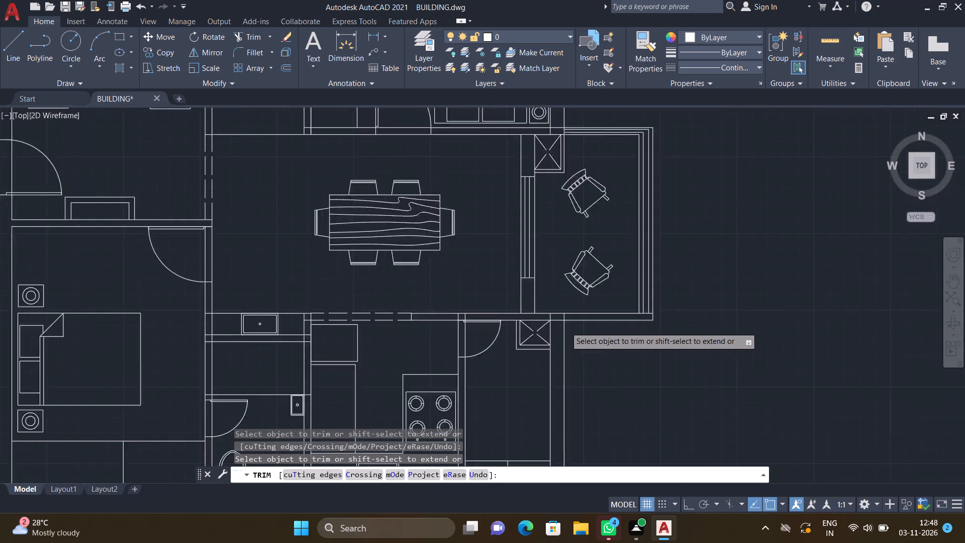
scroll(565, 327, "up", 3)
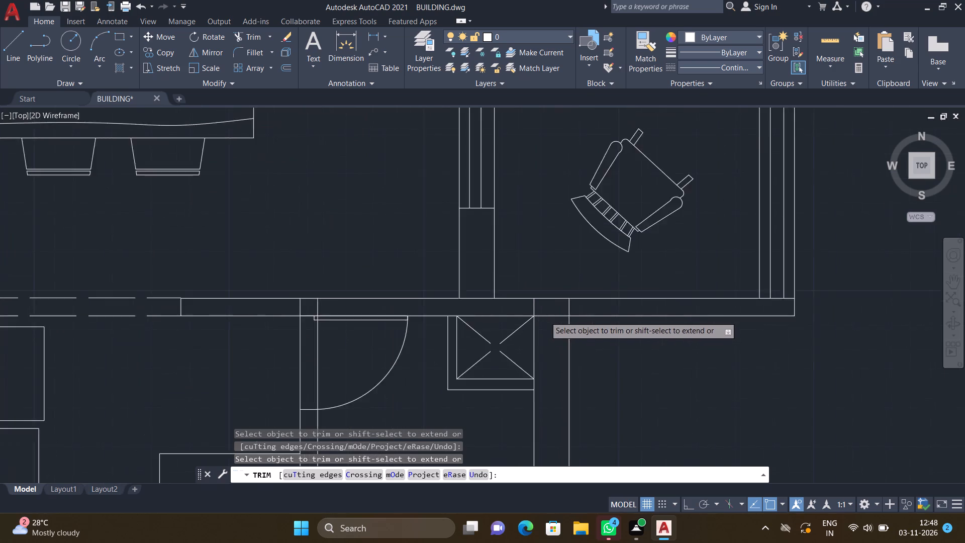
scroll(544, 316, "up", 1)
left_click_drag(498, 297, 623, 301)
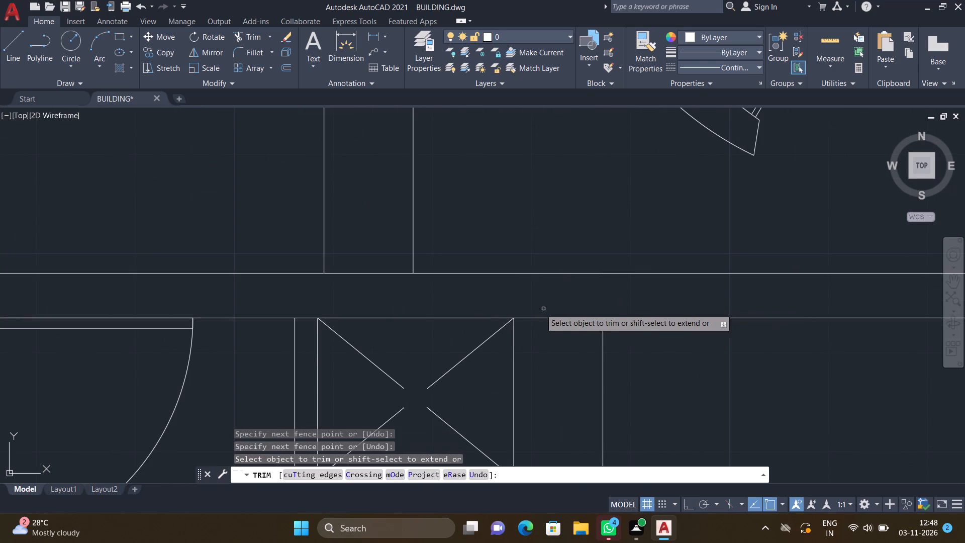
left_click_drag(535, 303, 551, 325)
Trim the bedroom-side wall line running across the southern toilet's door opening.
scroll(559, 337, "down", 4)
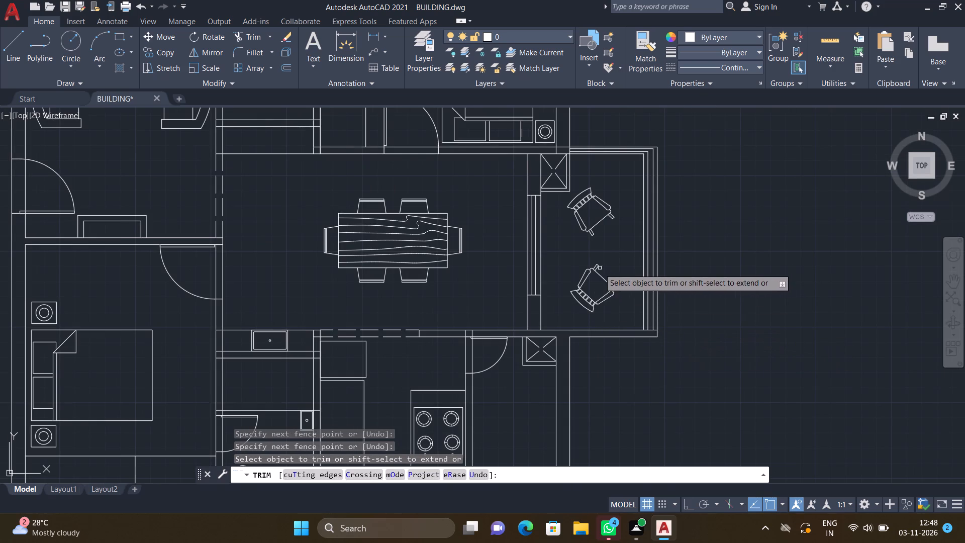
scroll(495, 292, "down", 3)
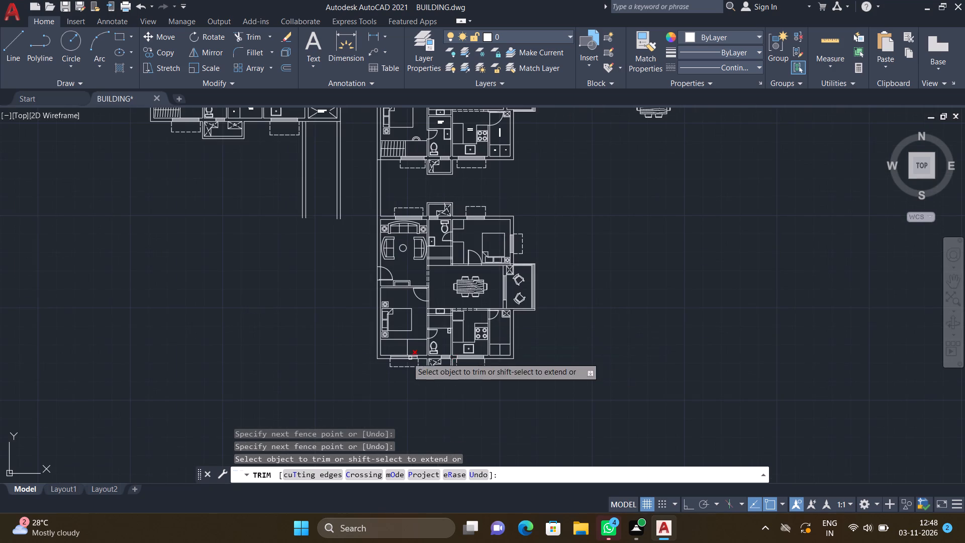
scroll(410, 341, "up", 3)
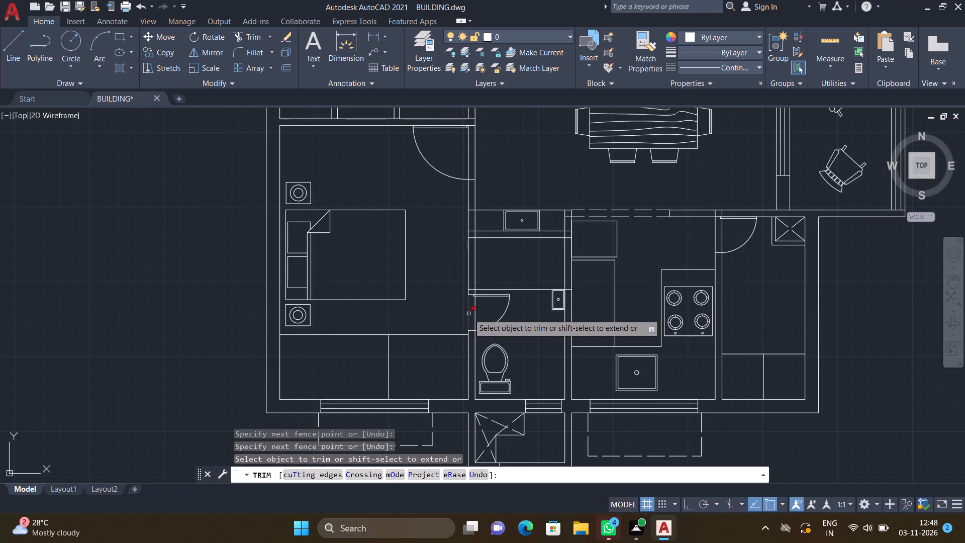
left_click(468, 314)
Trim the wall lines crossing the junction just north of the southern toilet's door.
scroll(466, 268, "up", 3)
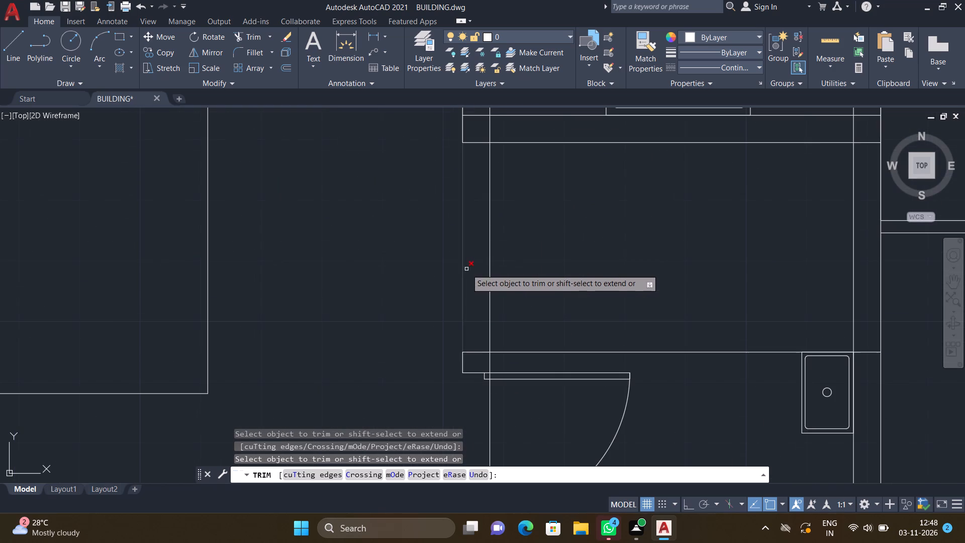
left_click(475, 351)
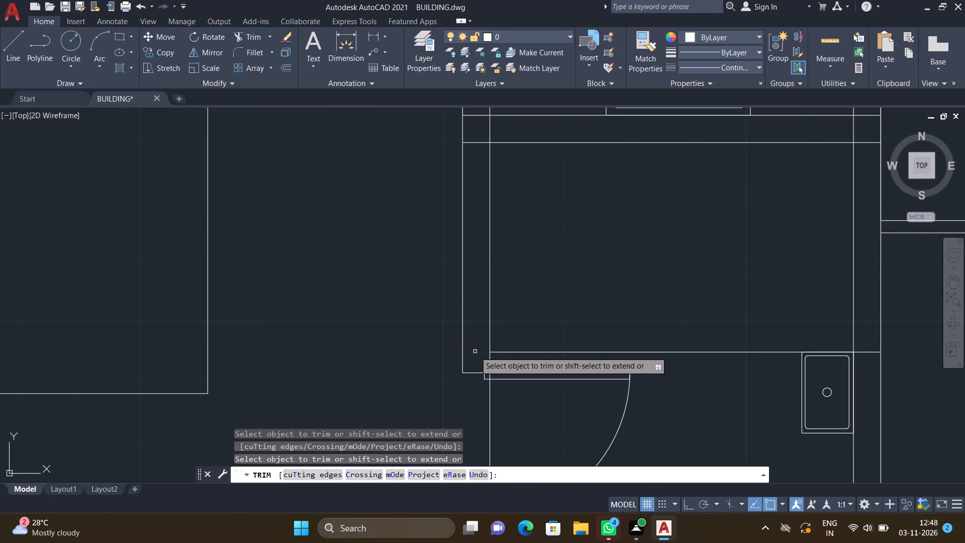
left_click(490, 364)
scroll(553, 366, "down", 1)
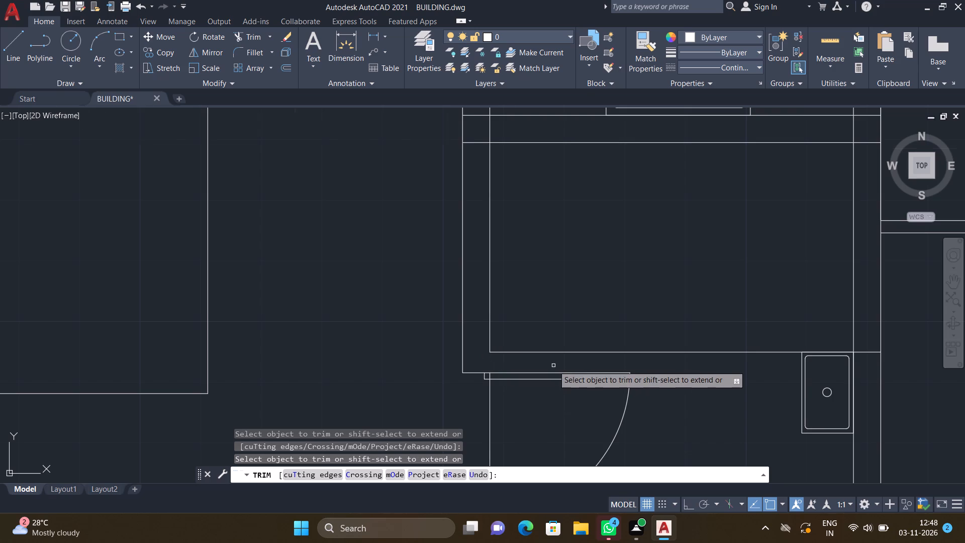
Extend the inner wall line at the southern toilet's door north to the toilet's north wall line.
scroll(553, 366, "down", 2)
middle_click_drag(591, 401, 562, 354)
scroll(564, 354, "down", 1)
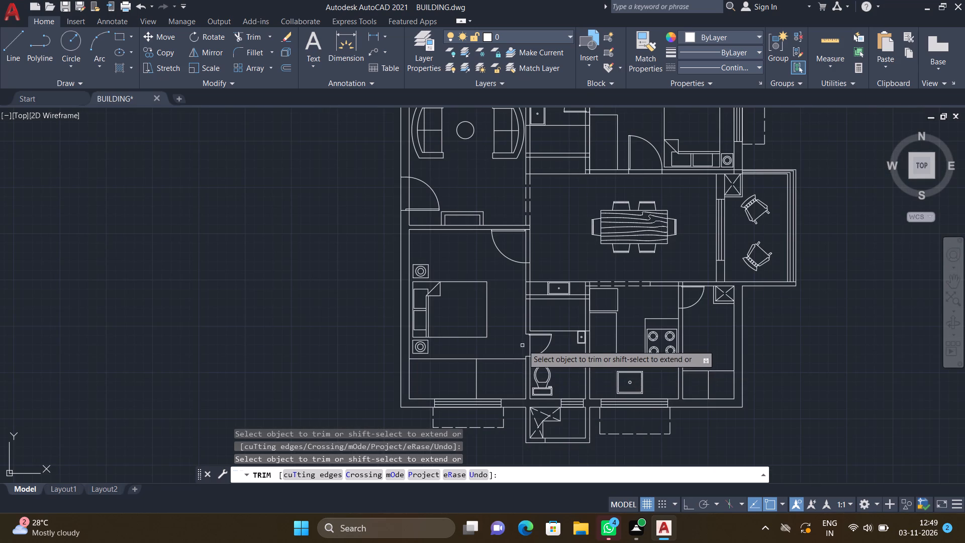
scroll(530, 340, "up", 3)
key("Return")
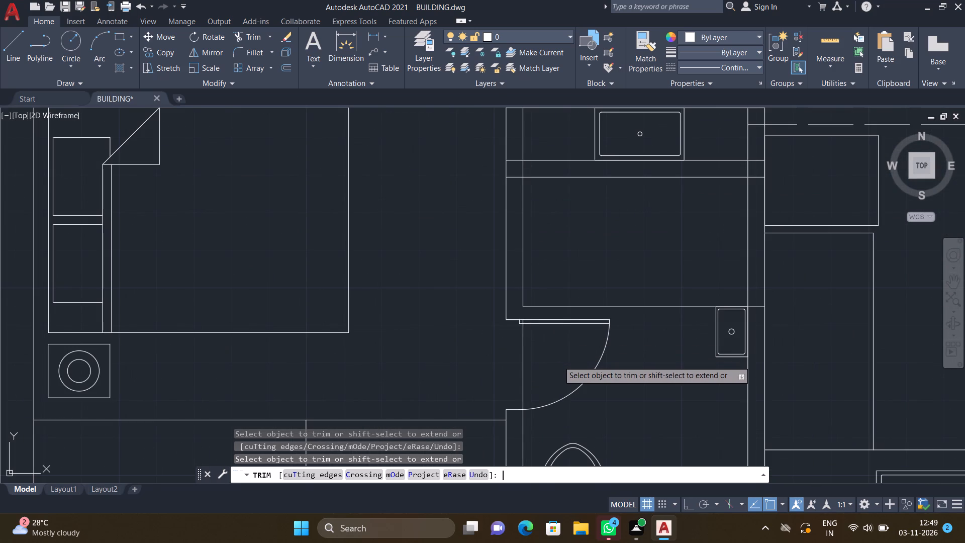
type("EX")
key("Return")
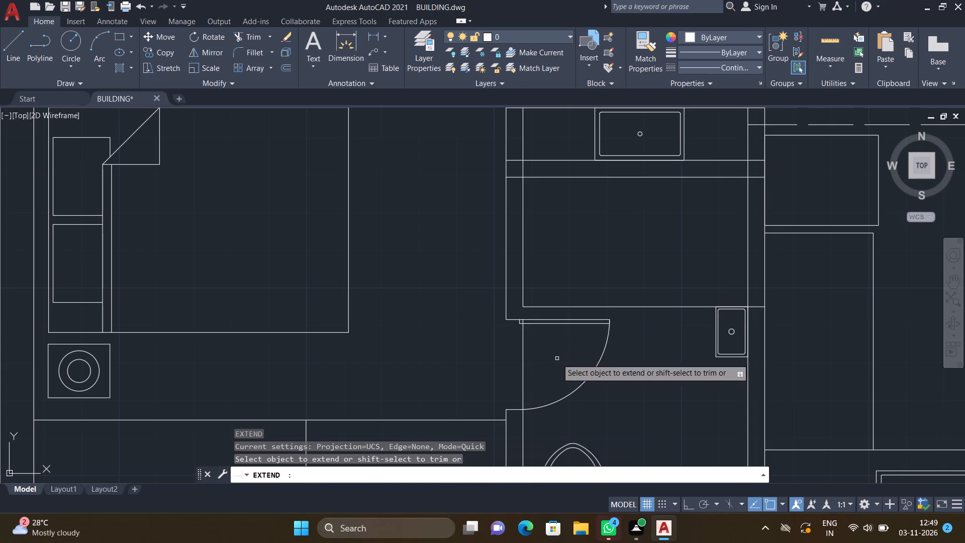
left_click(523, 329)
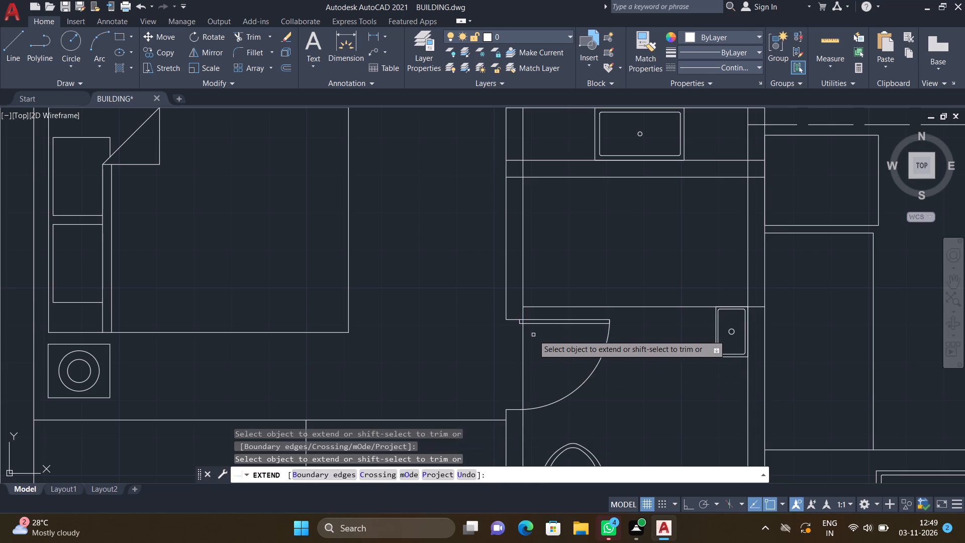
key("Return")
Trim the wall lines crossing the junction where the washbasin niche's south wall meets the bedroom's east wall.
scroll(533, 266, "down", 3)
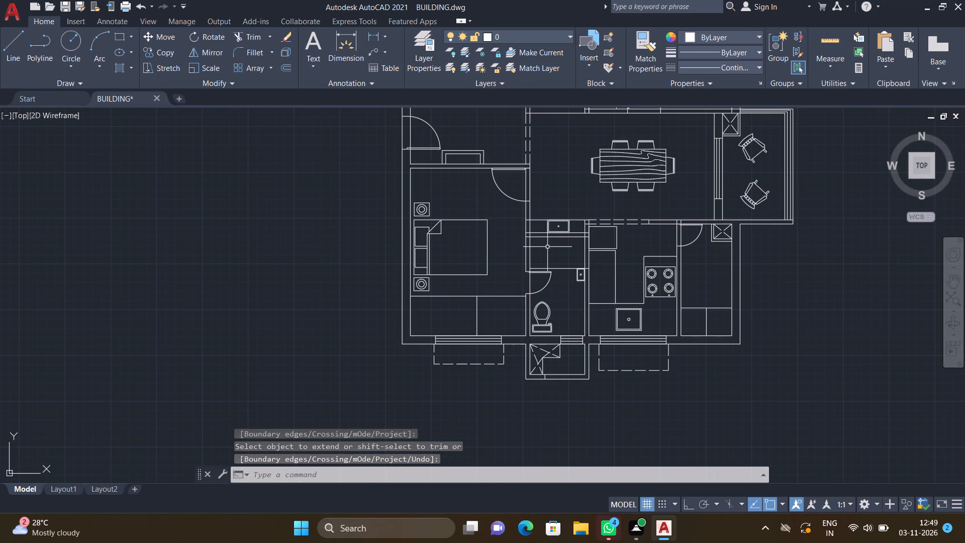
type("TR")
key("Return")
scroll(542, 235, "up", 3)
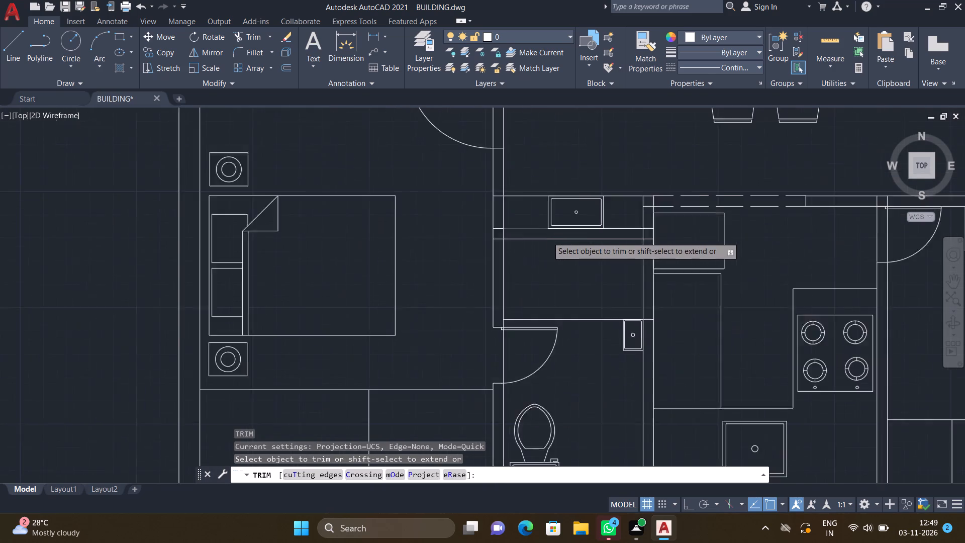
scroll(470, 225, "up", 2)
left_click_drag(461, 213, 463, 250)
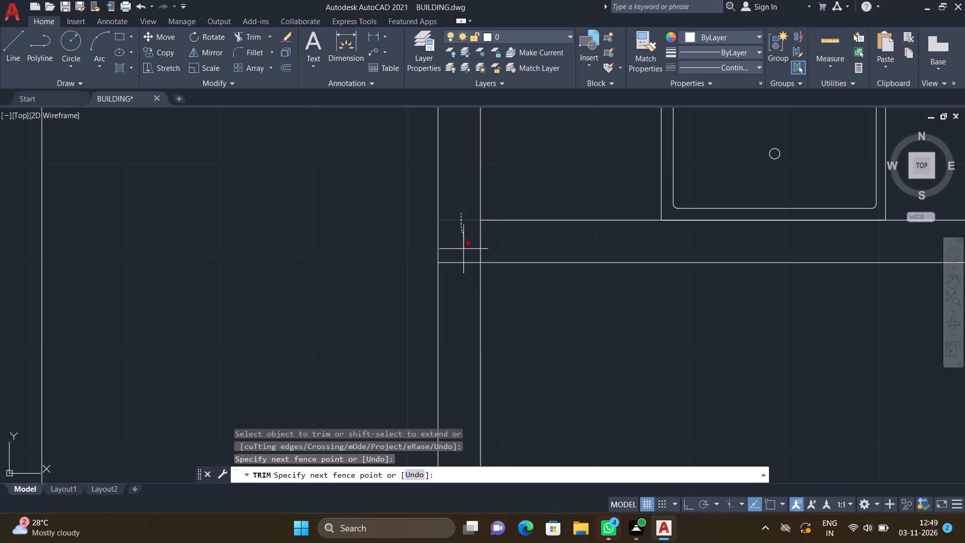
left_click_drag(463, 250, 466, 261)
left_click_drag(467, 255, 469, 273)
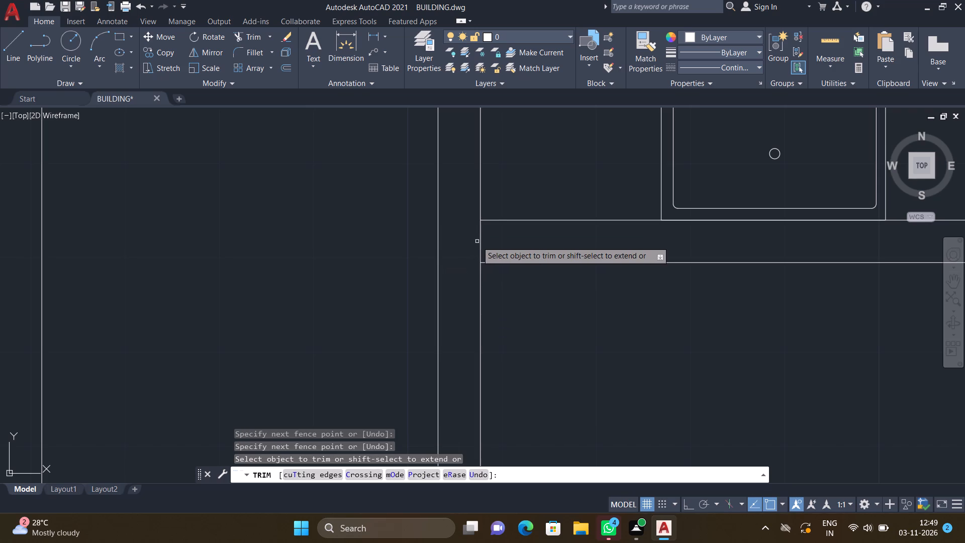
left_click(479, 241)
Trim the dining room's south wall line where it crosses the bedroom's east wall, beside the washbasin niche.
scroll(484, 244, "down", 4)
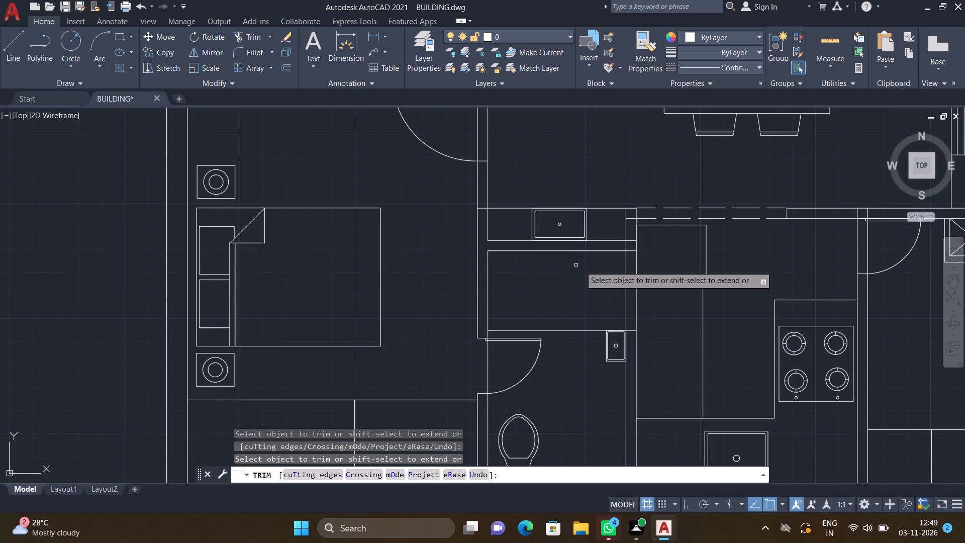
middle_click_drag(617, 276, 526, 280)
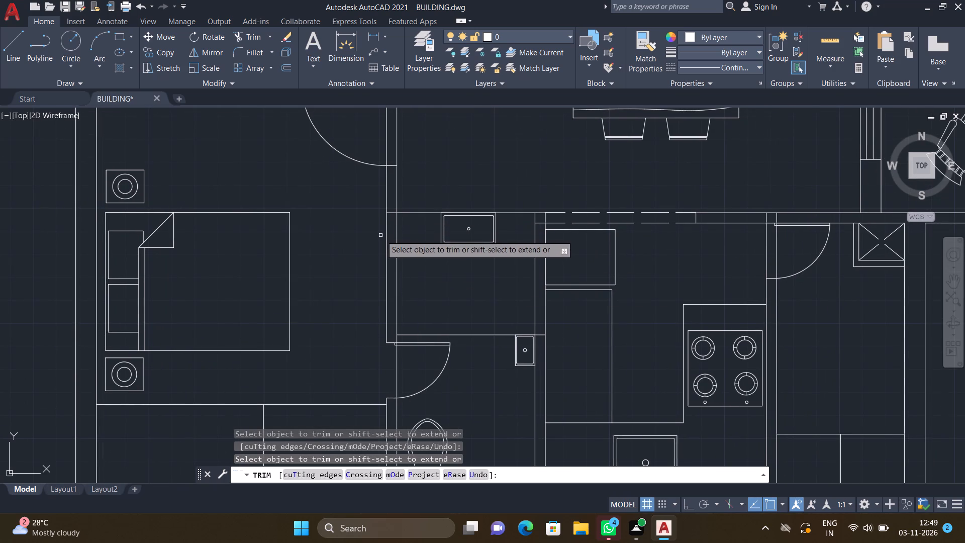
left_click(392, 215)
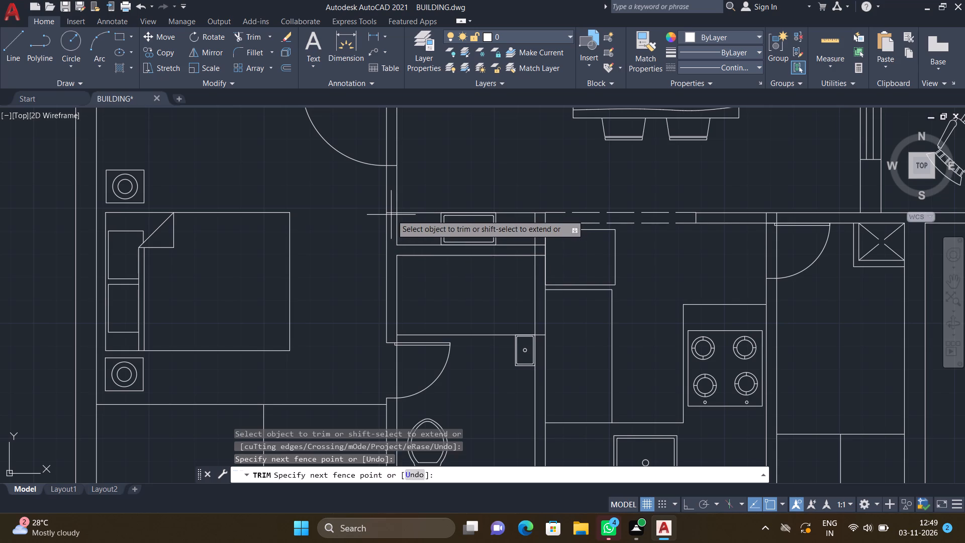
left_click(392, 210)
Trim the two wall lines running across the southern bedroom's door opening.
scroll(453, 257, "down", 3)
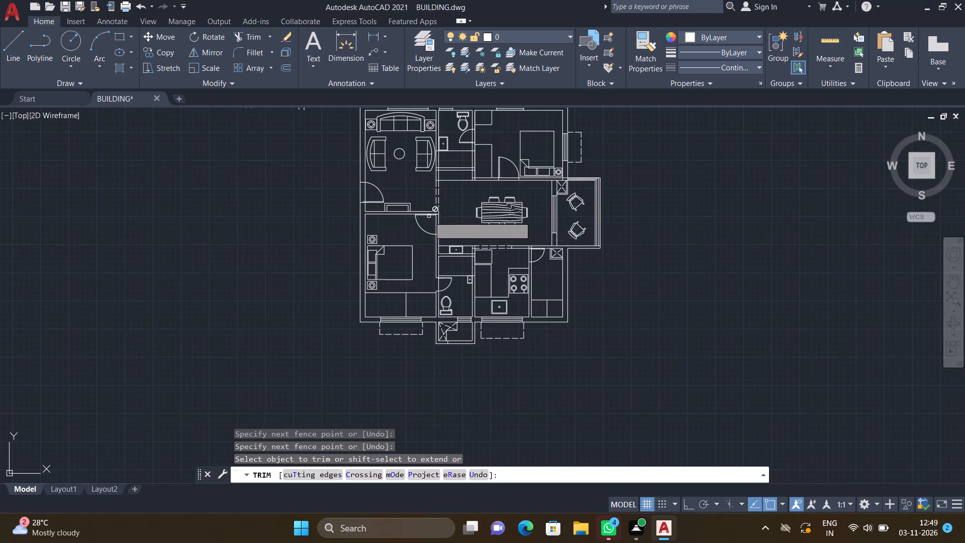
scroll(431, 213, "up", 3)
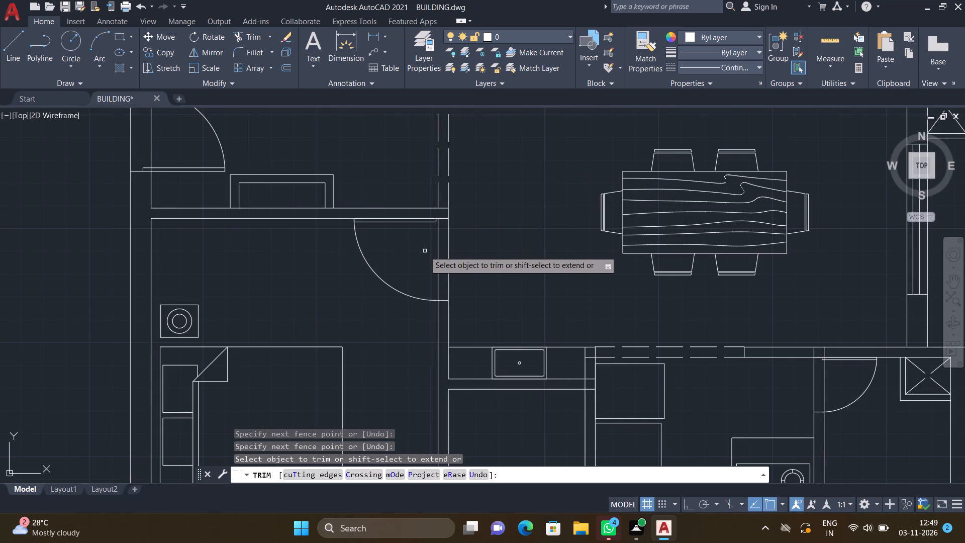
left_click_drag(425, 250, 427, 250)
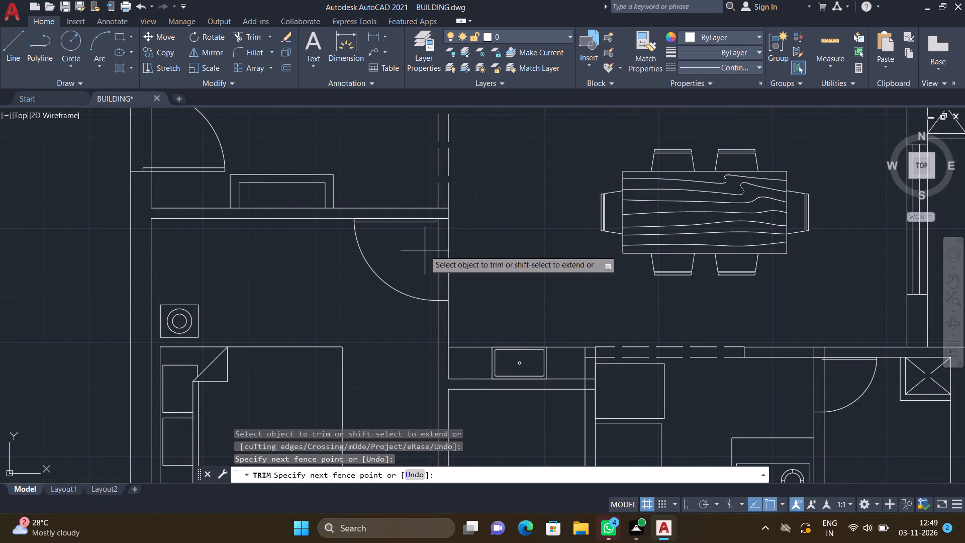
left_click_drag(427, 250, 467, 258)
Trim the short vertical line closing the west end of the dashed opening between the dining room and kitchen.
scroll(467, 250, "down", 2)
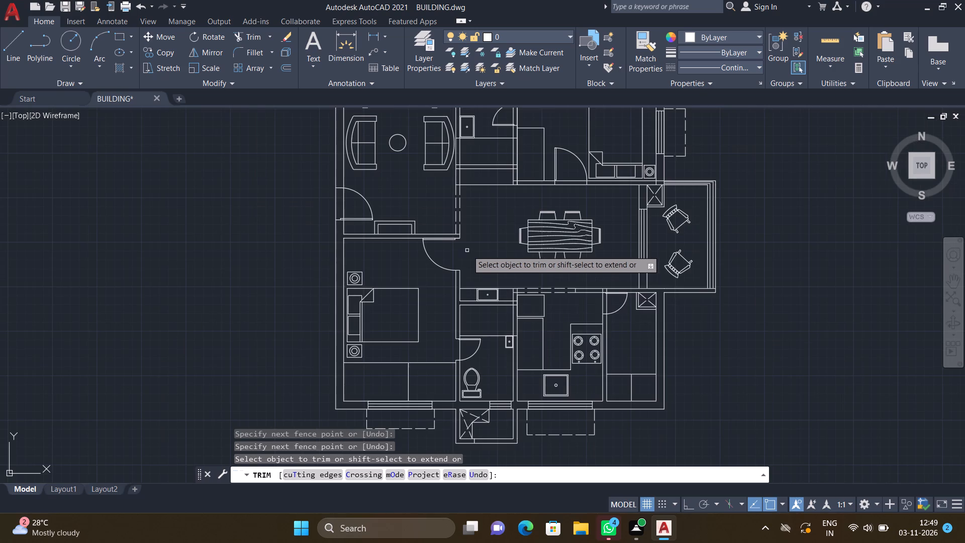
scroll(525, 302, "up", 3)
scroll(485, 267, "up", 1)
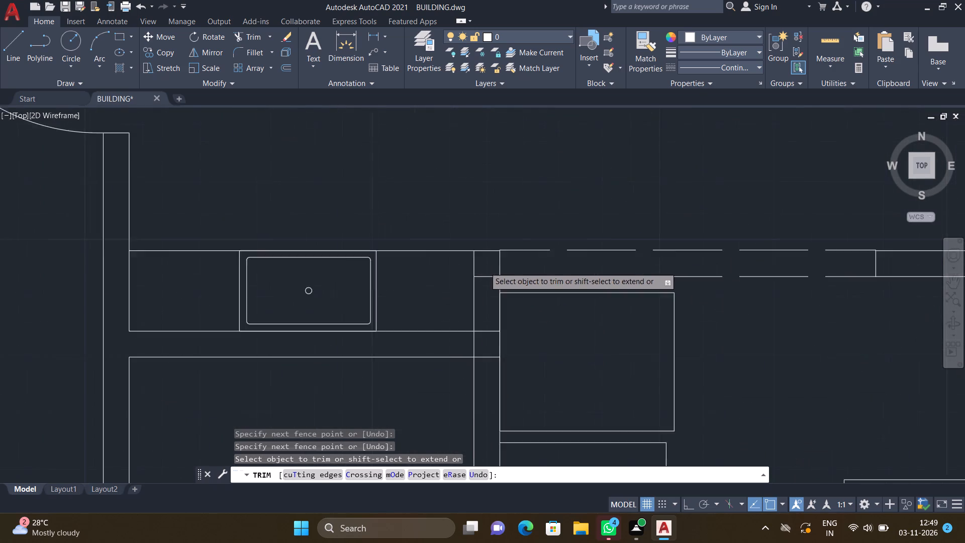
scroll(485, 267, "up", 1)
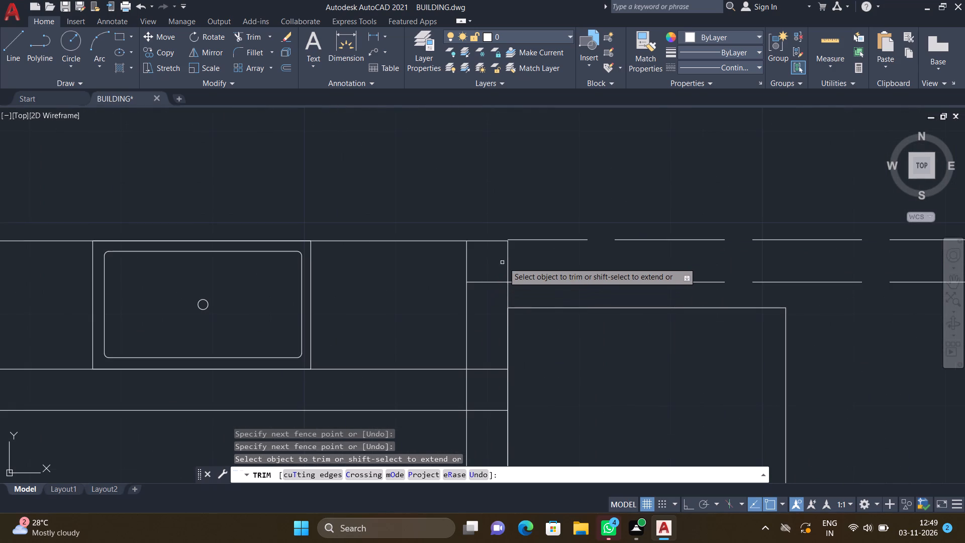
left_click(507, 262)
scroll(509, 242, "up", 3)
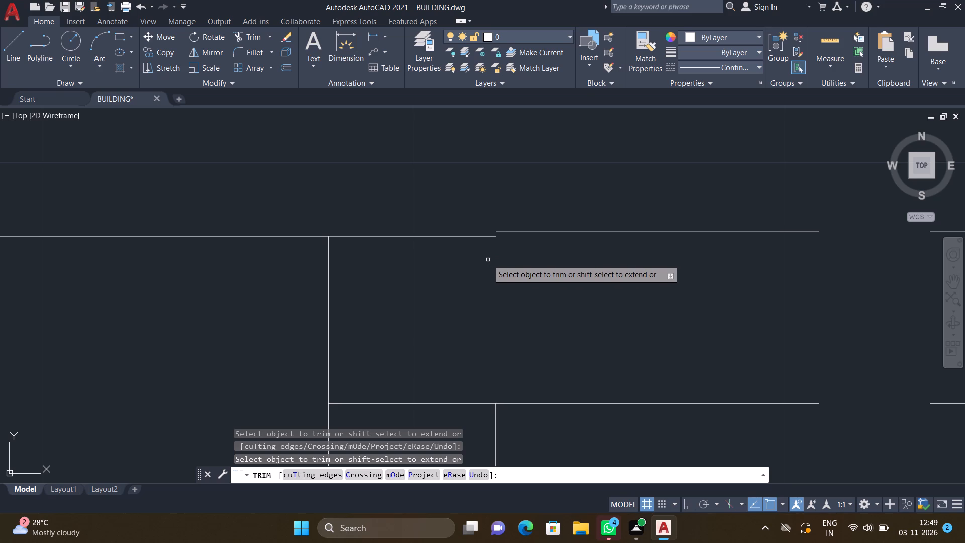
key("Return")
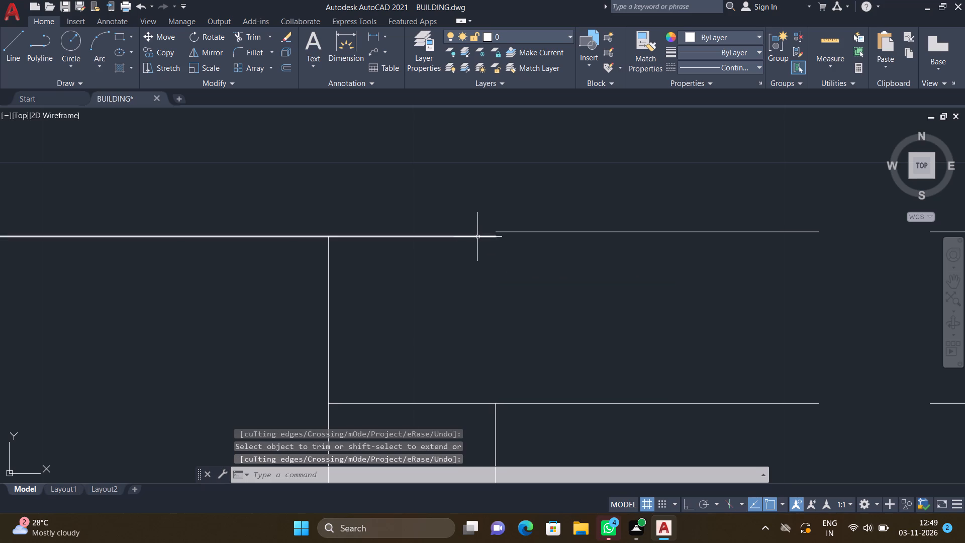
Delete the misaligned dashed line on the dining side of the kitchen opening.
scroll(482, 242, "down", 3)
scroll(578, 253, "down", 1)
middle_click_drag(572, 254, 419, 248)
scroll(418, 251, "down", 1)
scroll(486, 249, "up", 1)
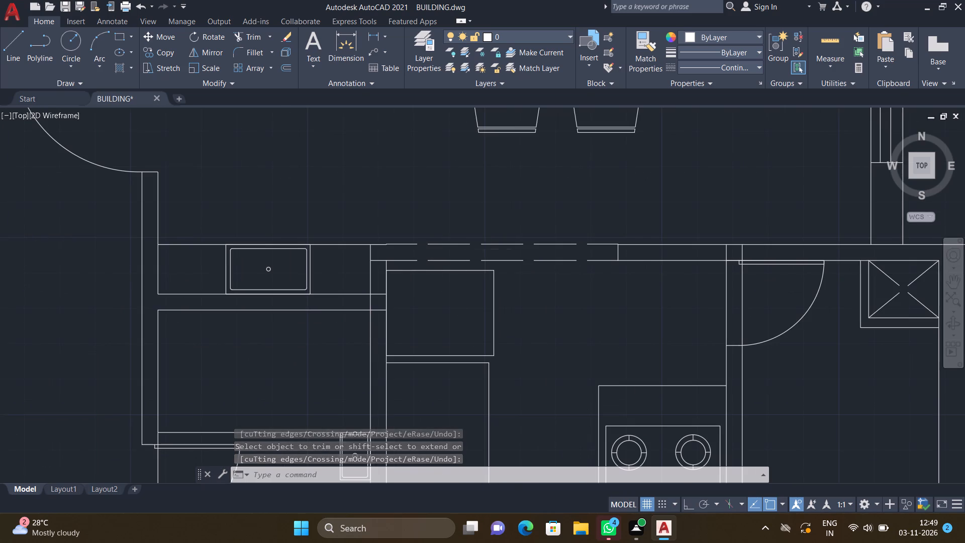
scroll(485, 248, "up", 1)
left_click(478, 236)
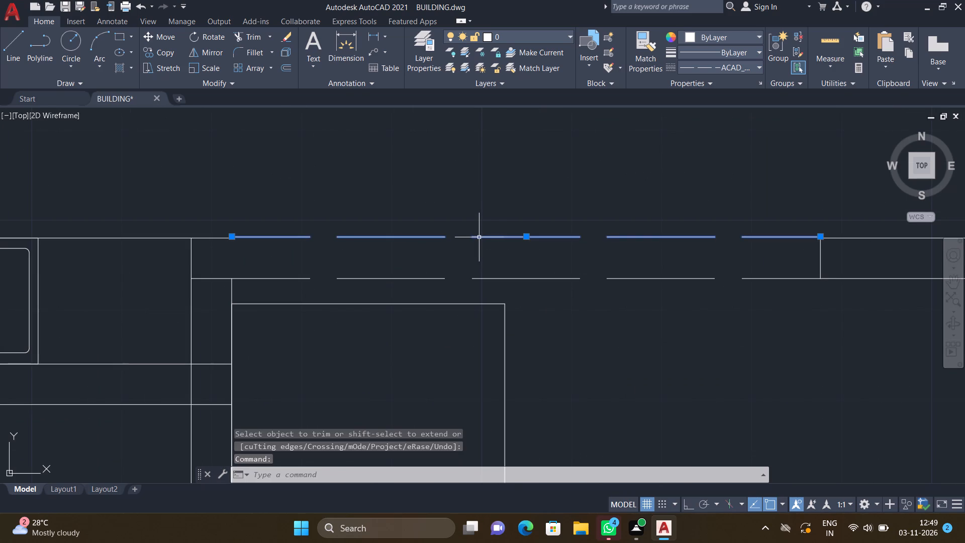
key("Delete")
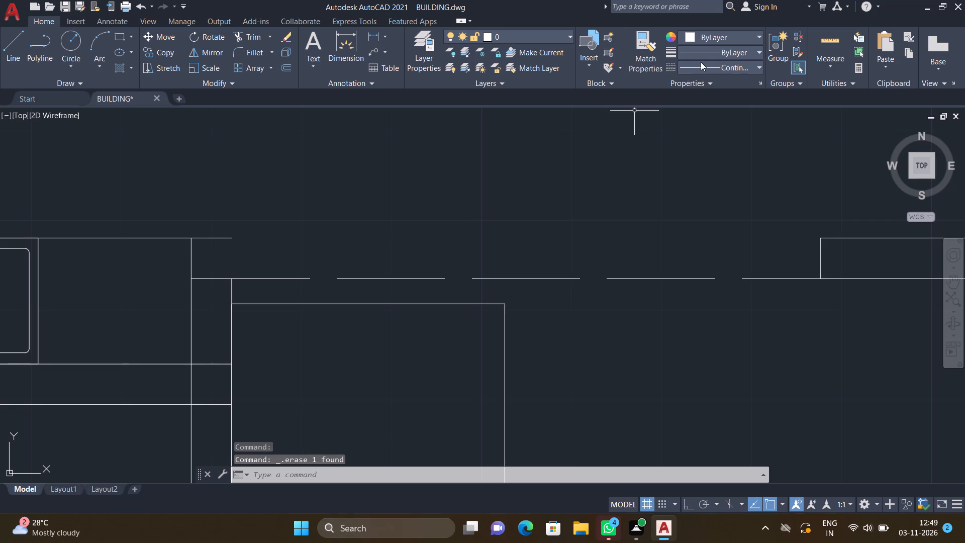
Draw a horizontal dashed line with the ACAD dashed linetype and Ortho across the kitchen opening's dining side, joining both wall ends.
left_click(701, 62)
left_click(708, 114)
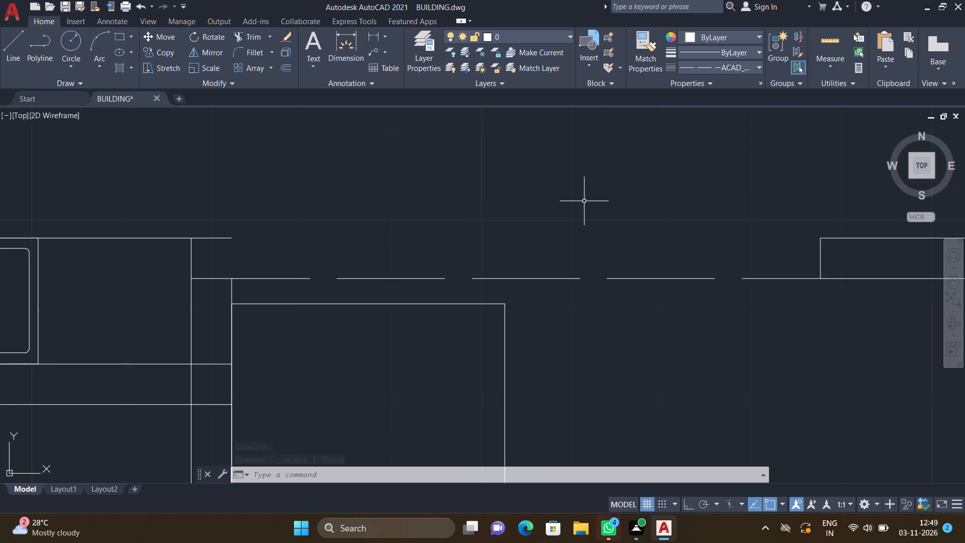
key("F8")
key("l")
key("Return")
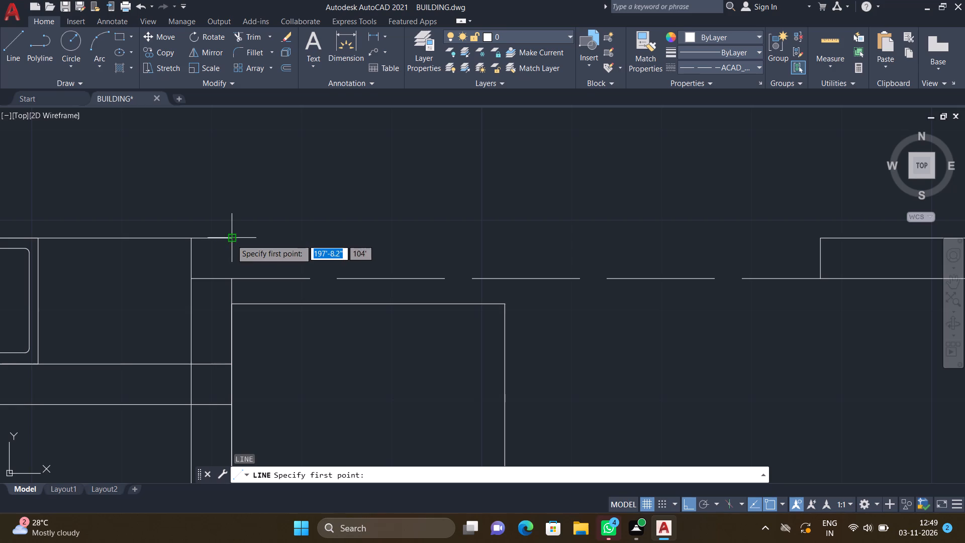
left_click_drag(231, 239, 236, 241)
scroll(621, 249, "down", 1)
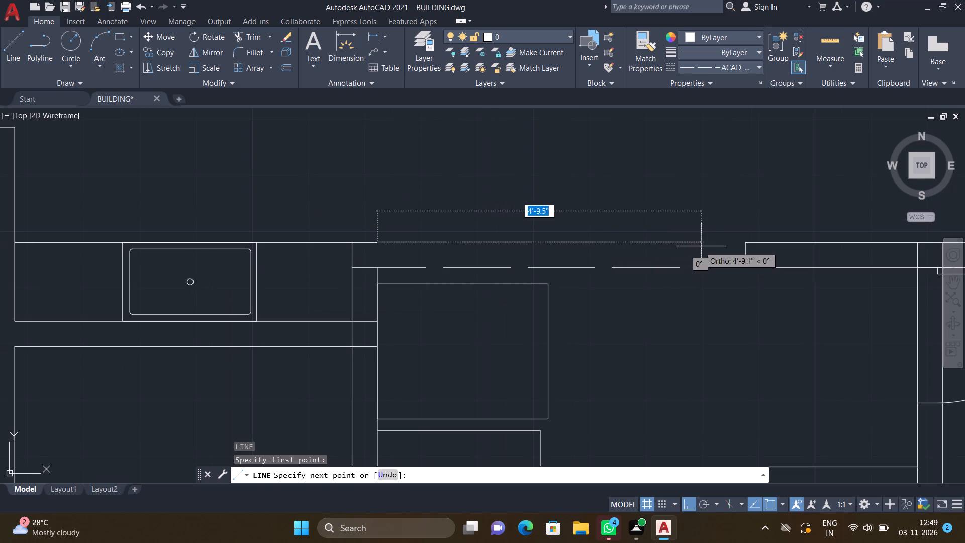
scroll(723, 252, "up", 2)
left_click(775, 230)
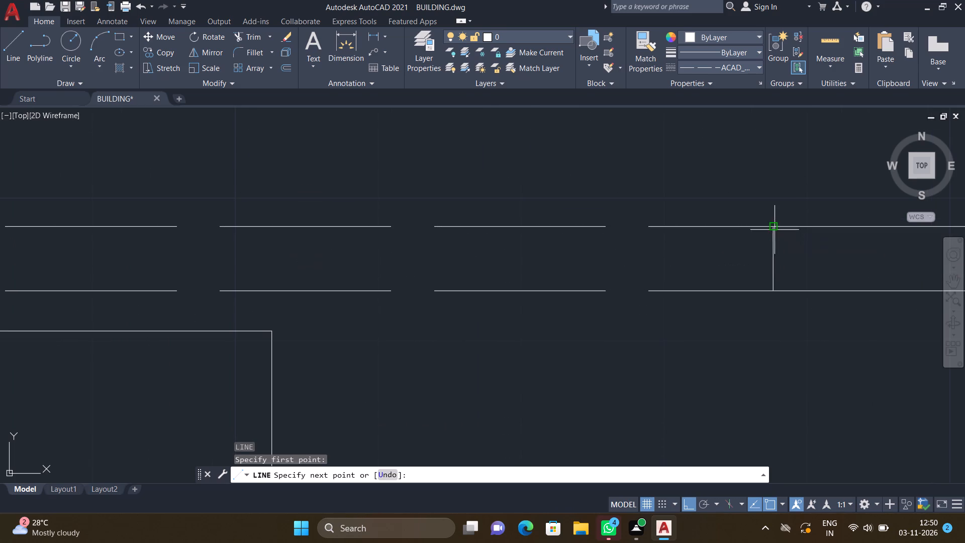
key("Return")
Set the current linetype back to Continuous.
scroll(719, 240, "down", 3)
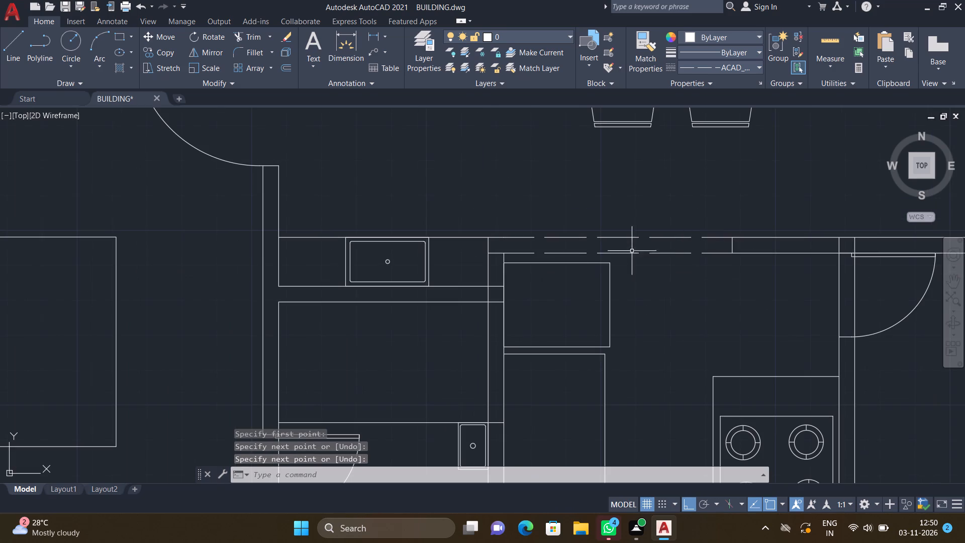
scroll(521, 237, "up", 3)
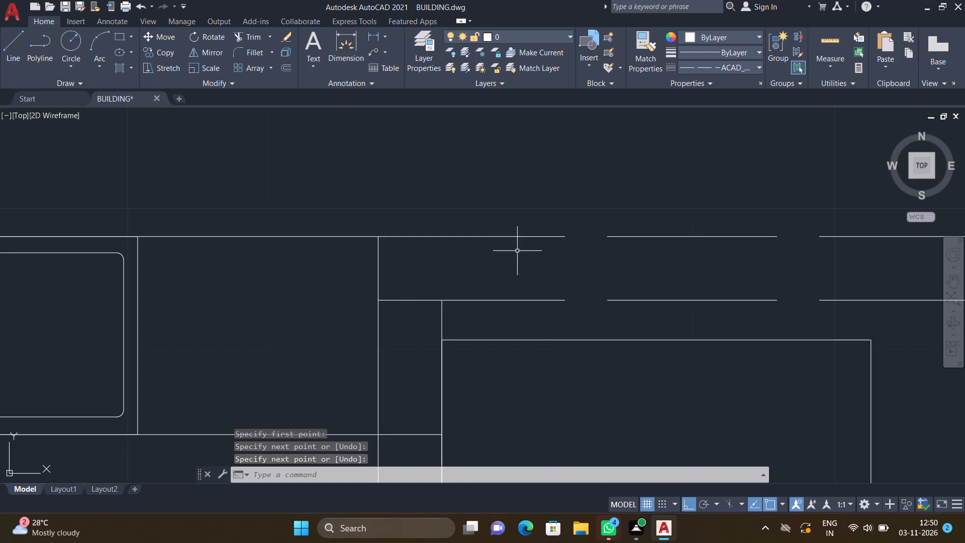
scroll(512, 268, "down", 5)
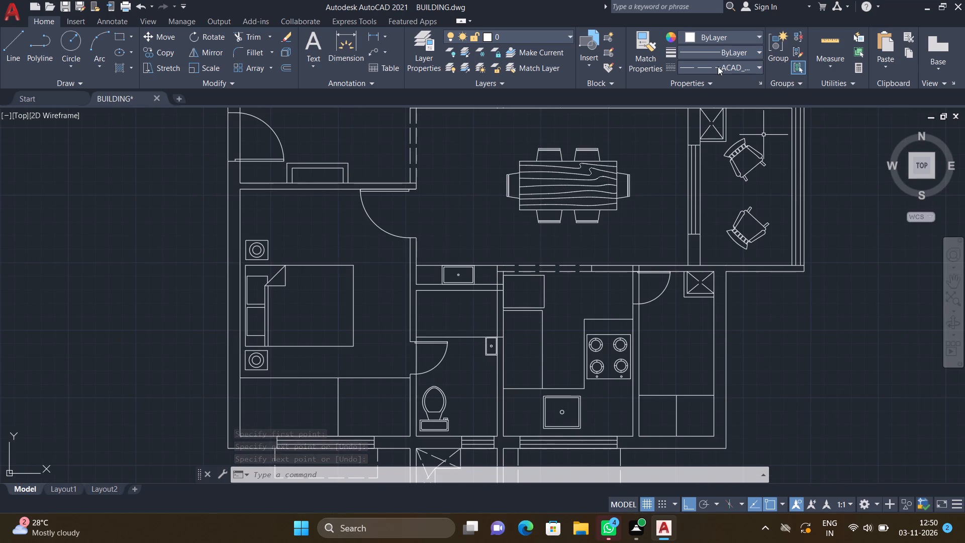
left_click(718, 66)
left_click(719, 126)
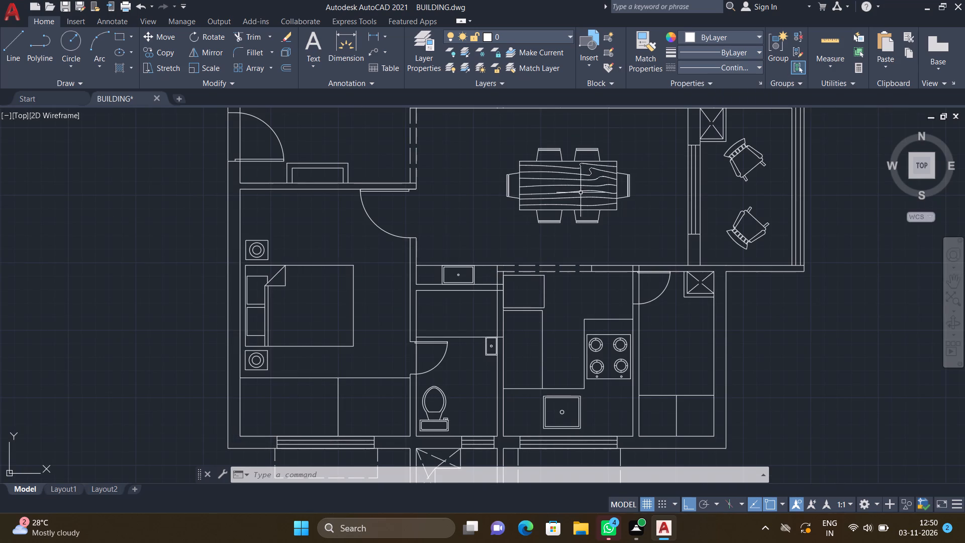
Trim the wall lines crossing the junction where the washbasin niche's south wall meets the kitchen's west wall.
middle_click_drag(554, 253, 457, 207)
scroll(455, 222, "down", 1)
scroll(427, 225, "up", 4)
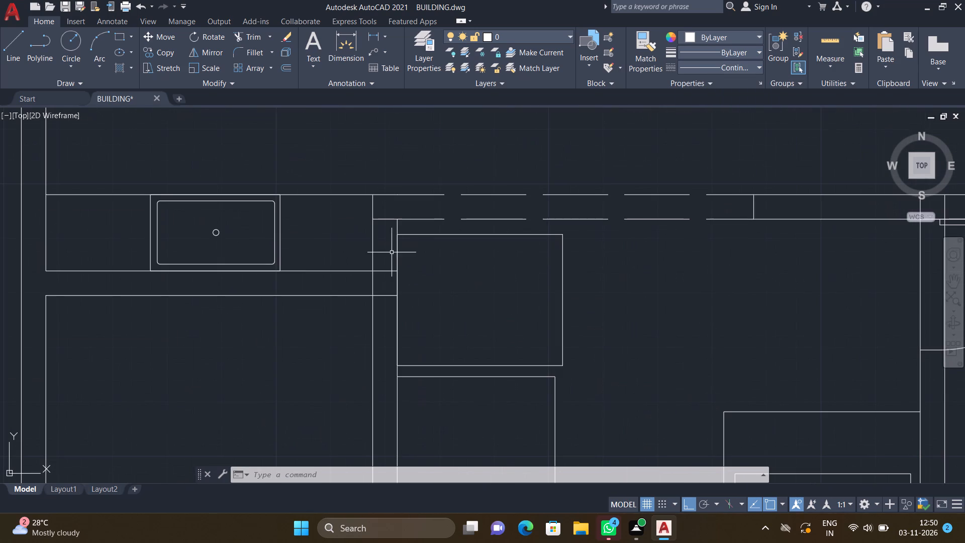
key("t")
key("r")
key("Return")
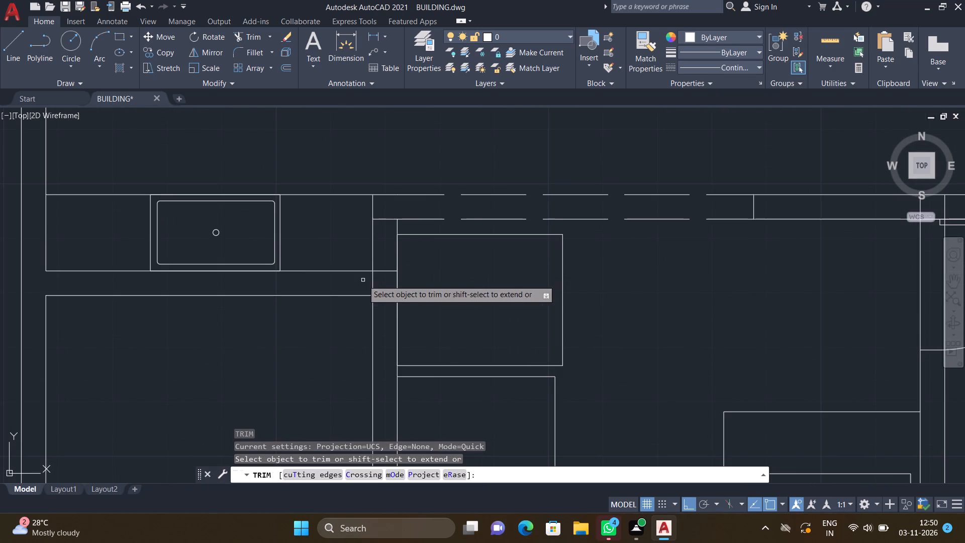
scroll(385, 277, "up", 2)
left_click(380, 262)
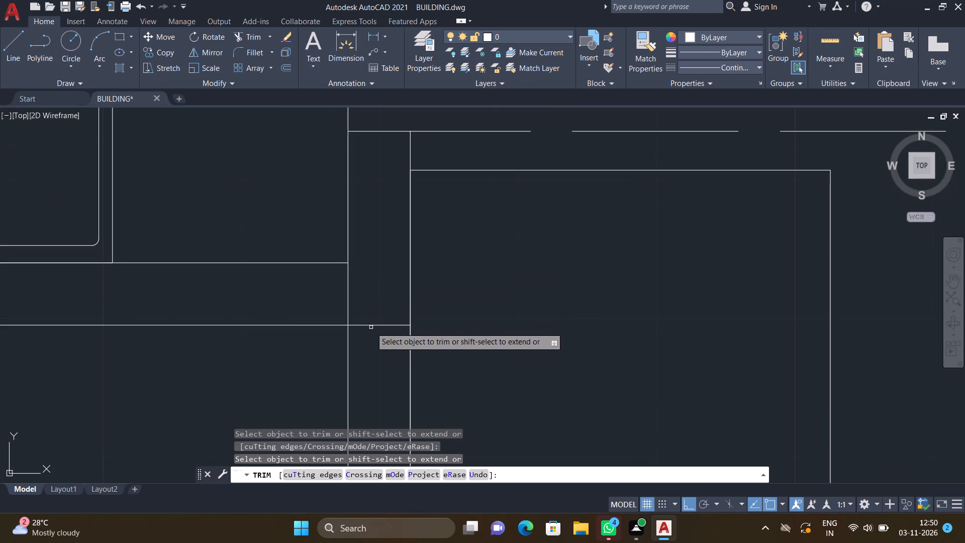
left_click(371, 325)
left_click(347, 286)
Trim the line that overruns into the wall between the south bathroom and kitchen, level with the small washbasin's north edge.
scroll(370, 307, "down", 4)
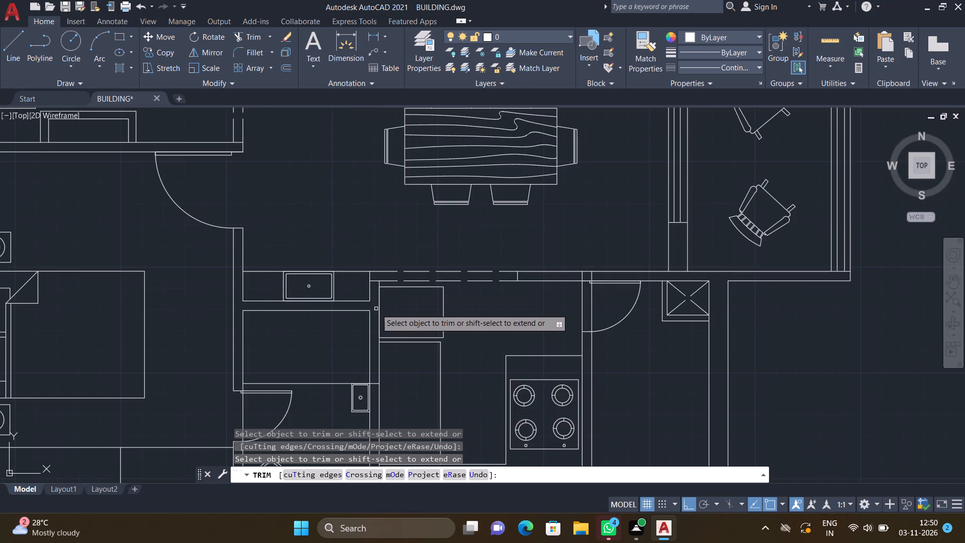
middle_click_drag(385, 394, 387, 326)
scroll(387, 323, "down", 2)
scroll(384, 329, "up", 4)
scroll(354, 289, "up", 2)
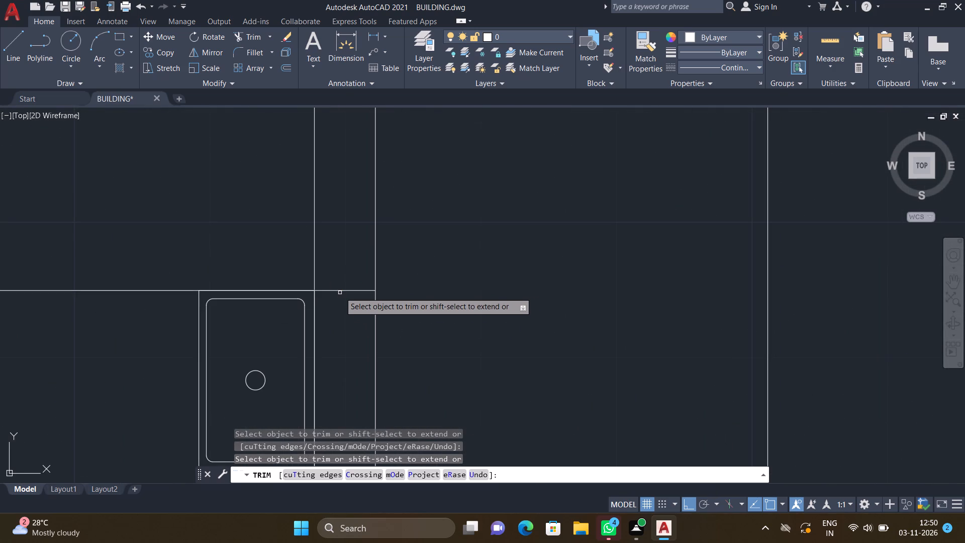
left_click(340, 290)
Trim the kitchen-side wall line across the door opening of the room east of the kitchen and the stub crossing the wall above it.
scroll(351, 307, "down", 4)
middle_click_drag(359, 427, 366, 318)
scroll(367, 318, "down", 1)
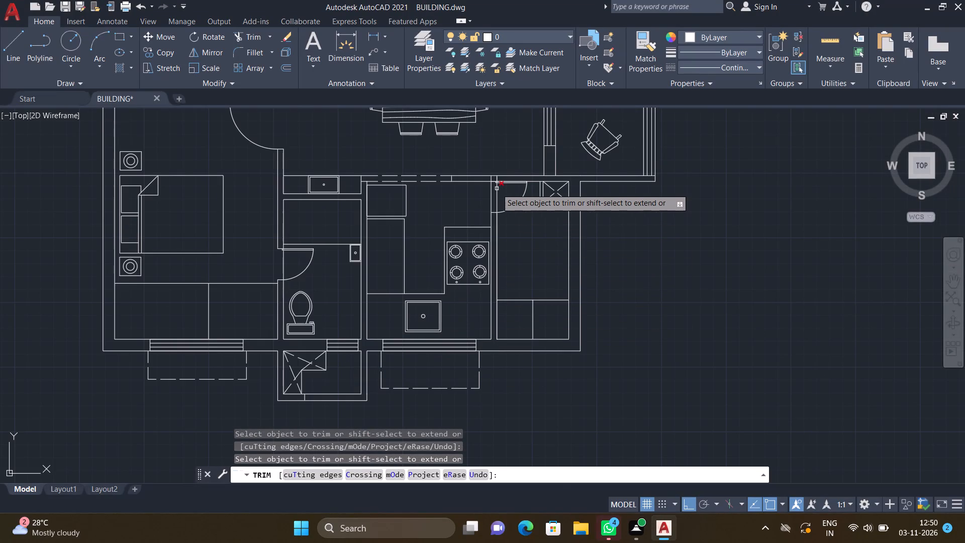
scroll(494, 190, "up", 3)
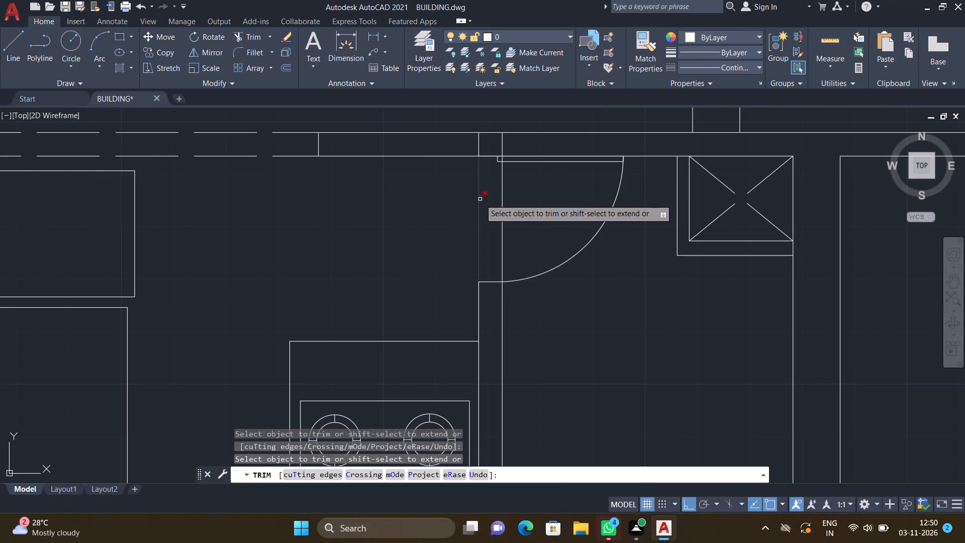
left_click(480, 199)
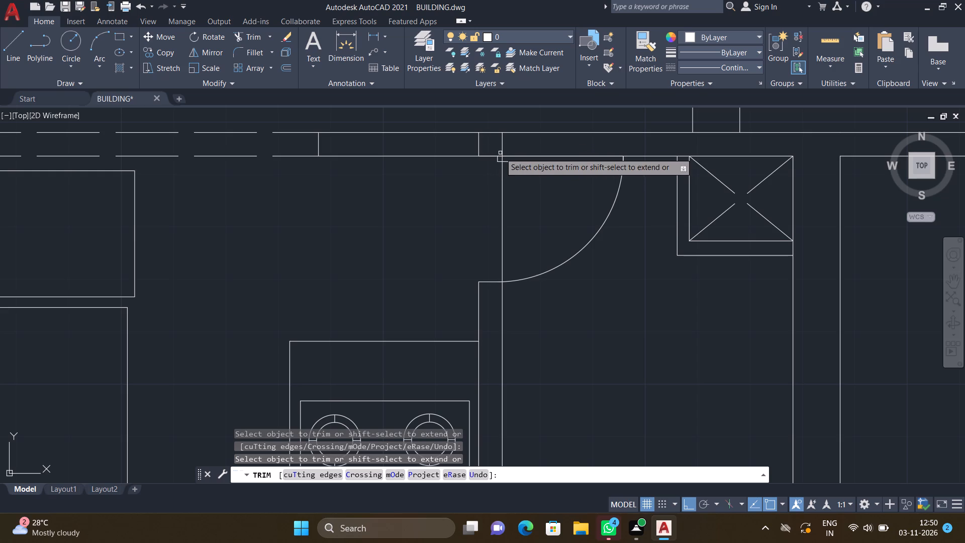
left_click(502, 142)
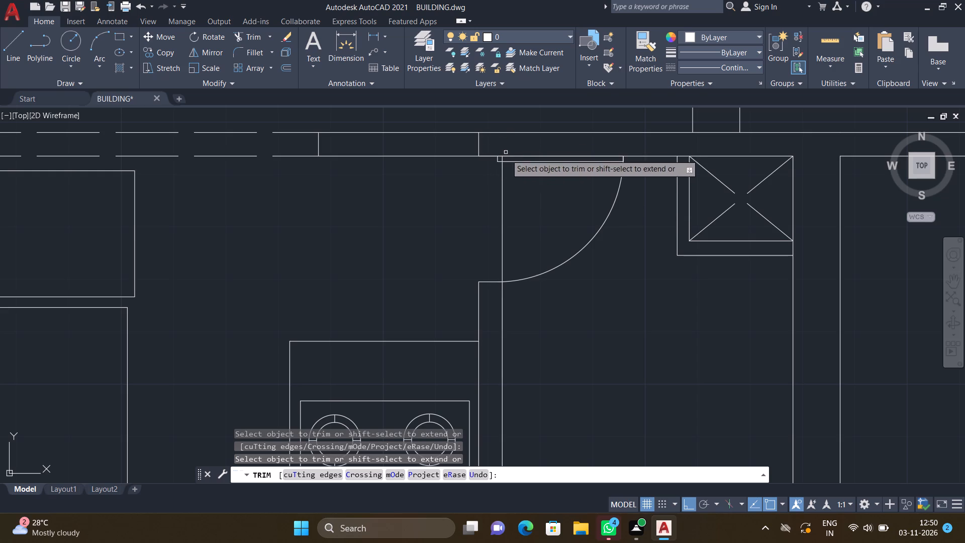
Trim the wall lines crossing the junction where the north bathroom's south wall meets the living room's east wall.
scroll(512, 173, "down", 4)
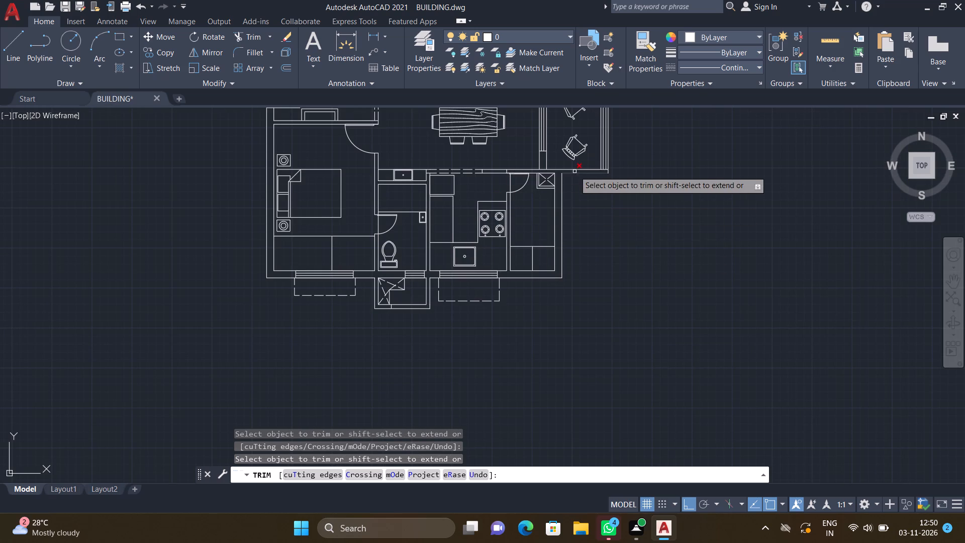
middle_click_drag(567, 185, 569, 226)
scroll(574, 235, "down", 1)
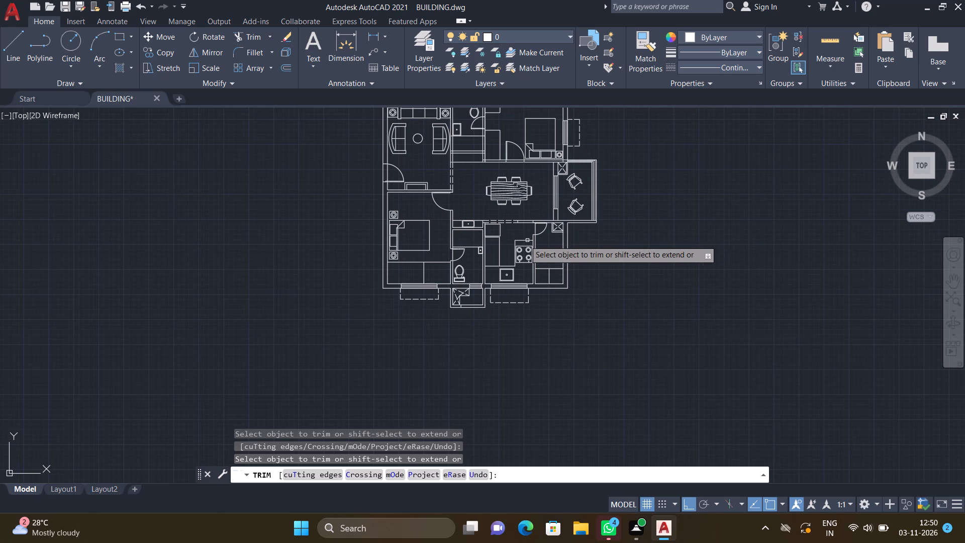
scroll(503, 224, "up", 3)
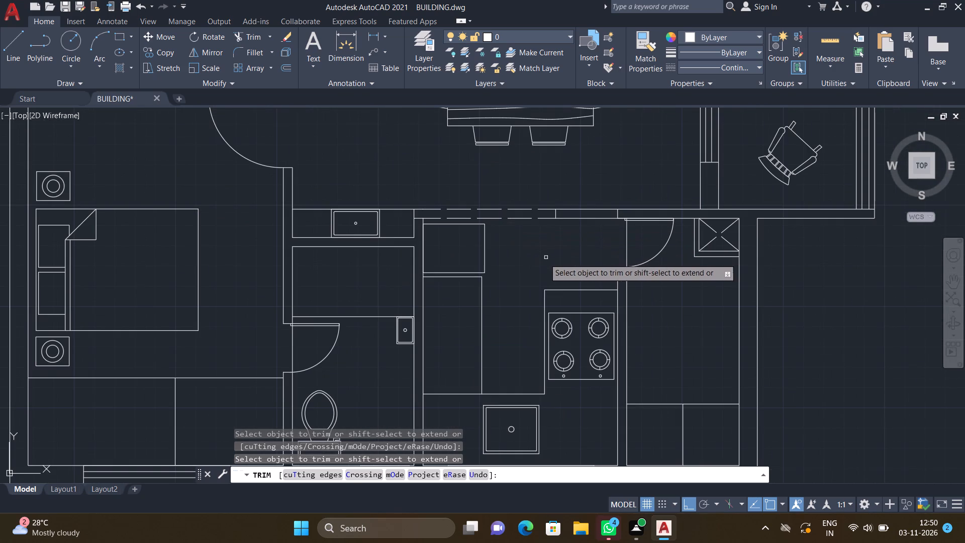
scroll(477, 275, "down", 1)
scroll(472, 338, "down", 2)
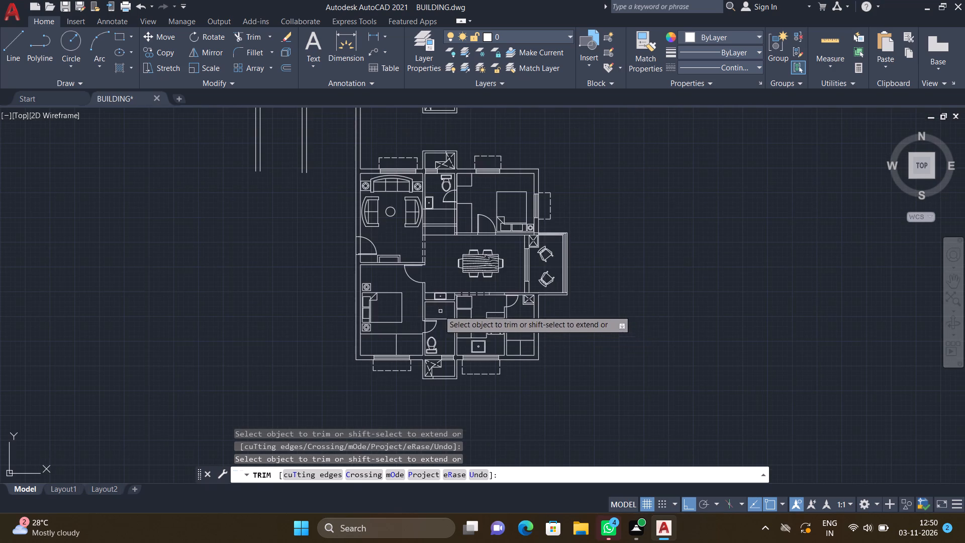
scroll(474, 184, "up", 2)
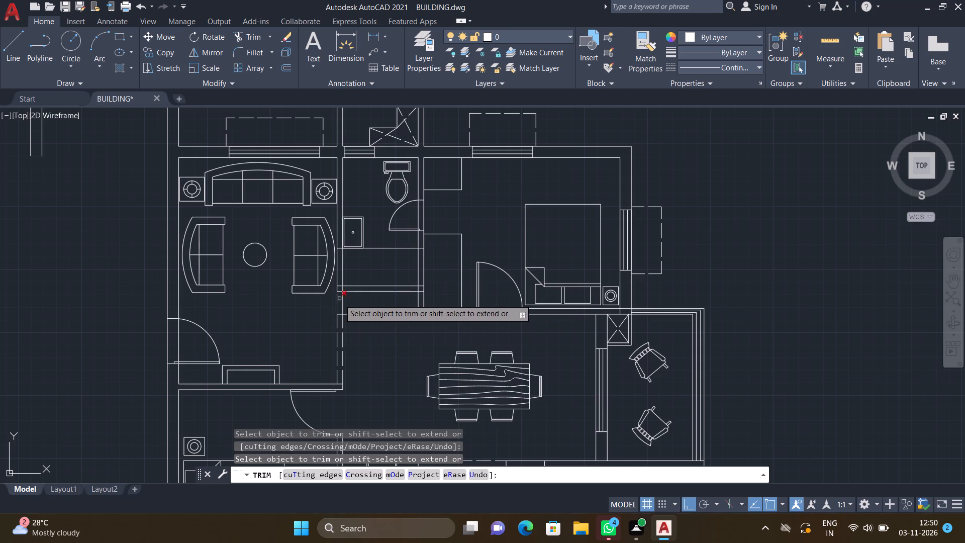
scroll(340, 303, "up", 3)
scroll(335, 239, "up", 2)
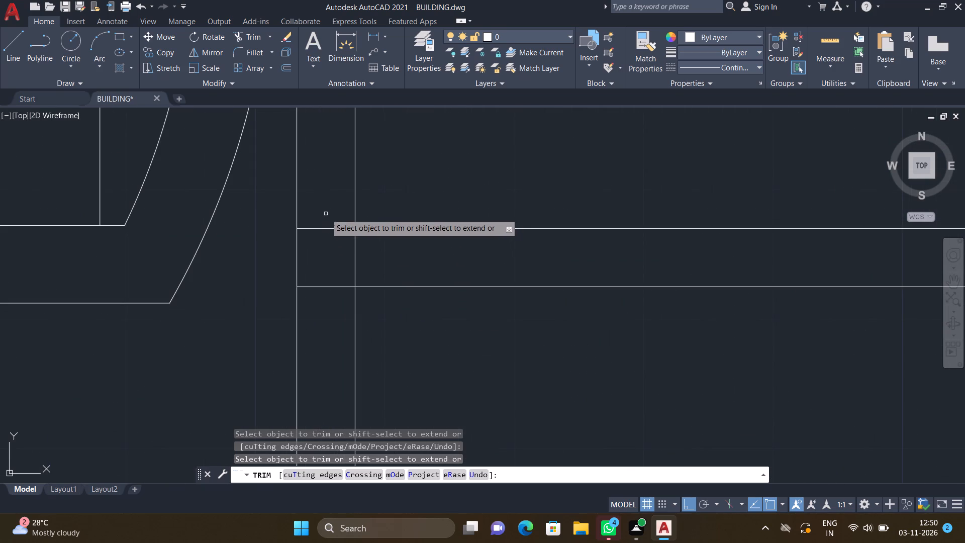
left_click_drag(326, 214, 328, 301)
left_click_drag(353, 254, 375, 258)
left_click(376, 258)
scroll(380, 258, "down", 2)
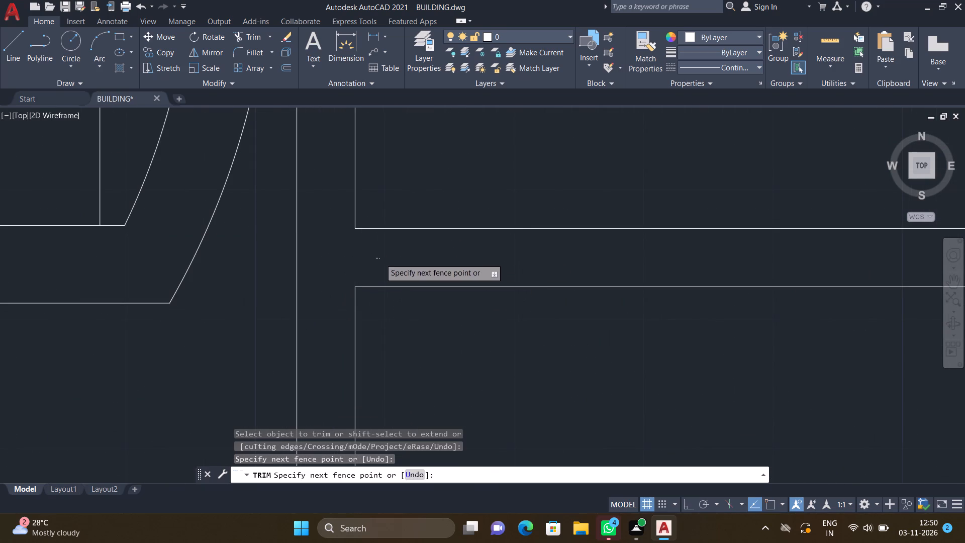
scroll(384, 260, "down", 1)
scroll(494, 262, "up", 2)
left_click(494, 264)
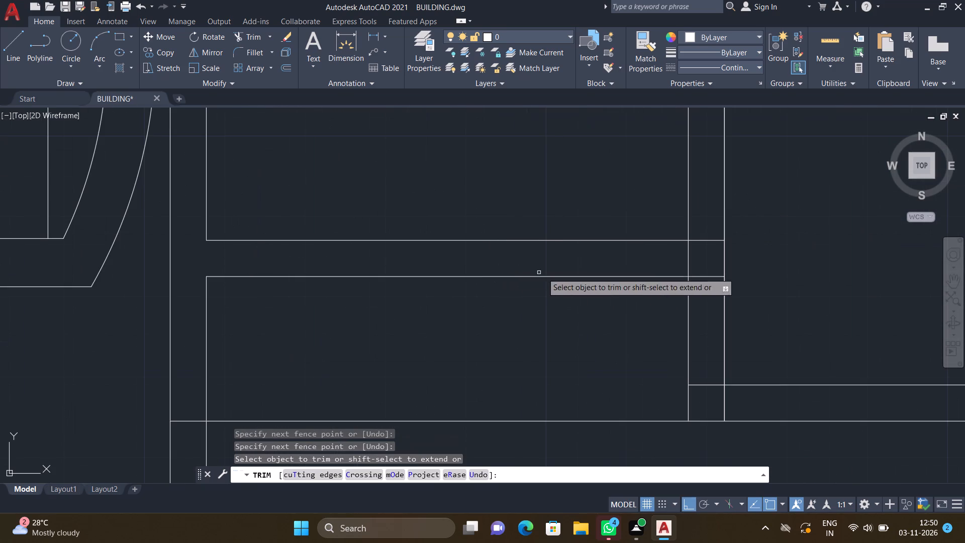
Trim the overlapping wall lines at the southwest corner of the northeast bedroom, where its west and south walls meet.
scroll(599, 318, "down", 2)
scroll(631, 363, "down", 1)
scroll(640, 355, "up", 3)
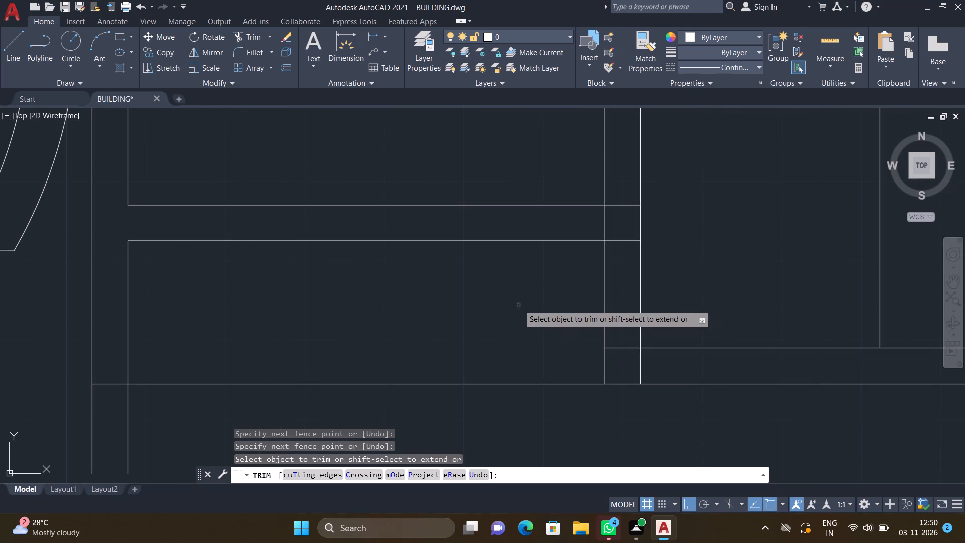
scroll(544, 323, "down", 1)
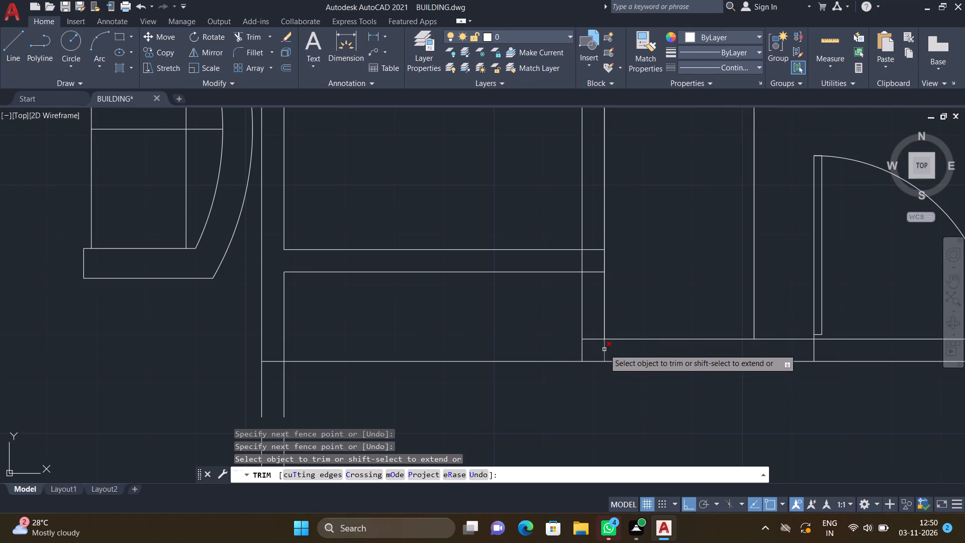
scroll(604, 345, "up", 2)
left_click(577, 329)
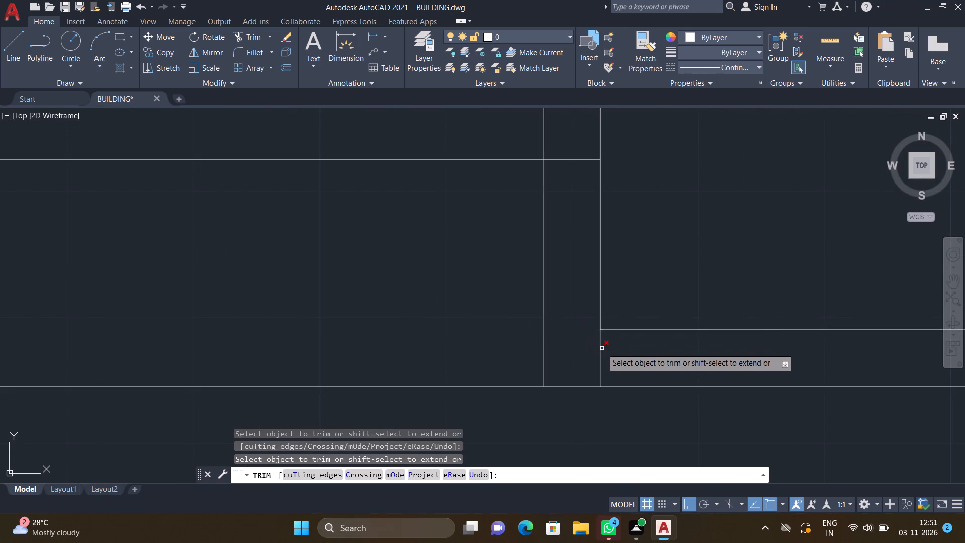
left_click(602, 348)
left_click(598, 346)
left_click(602, 347)
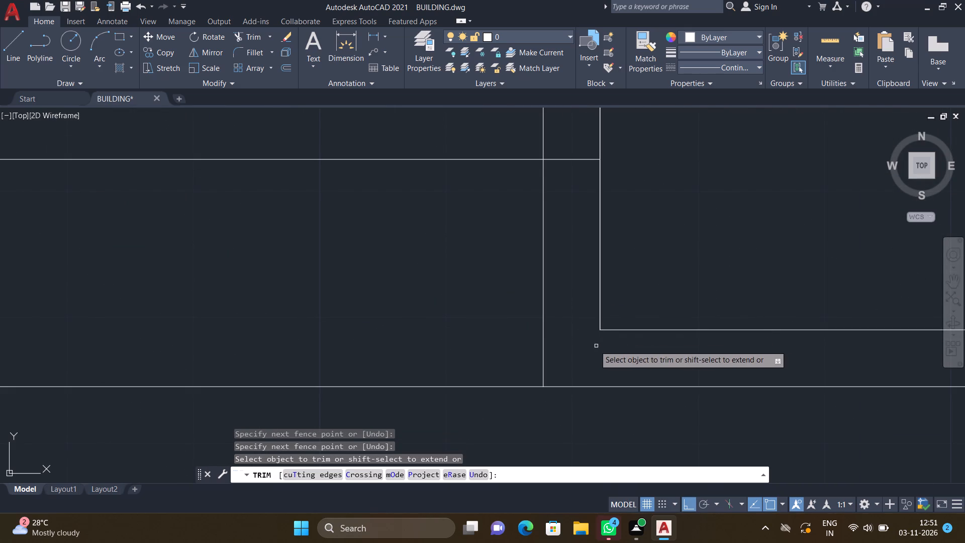
Trim the wall lines crossing the junction where the north bathroom's south wall meets the northeast bedroom's west wall.
scroll(570, 334, "down", 2)
scroll(568, 258, "up", 3)
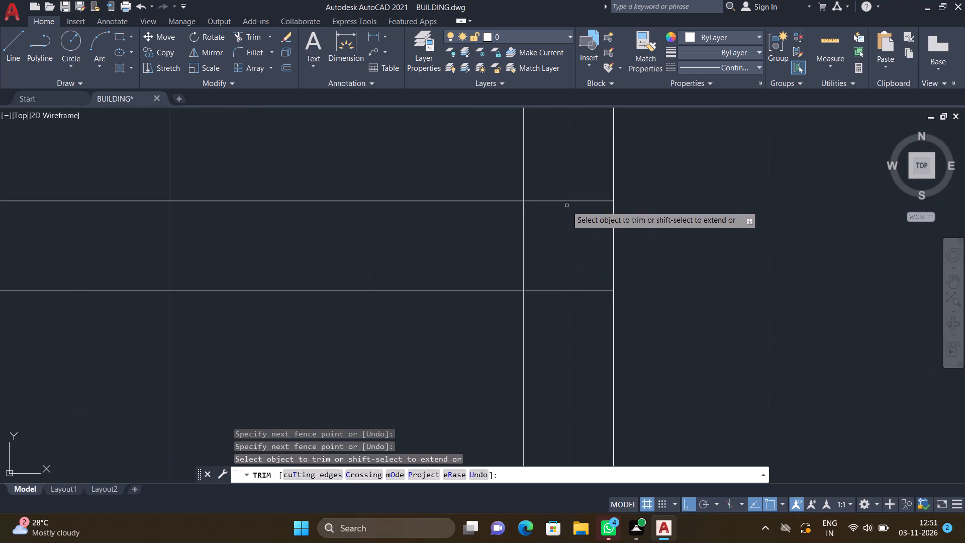
left_click(565, 201)
left_click(578, 293)
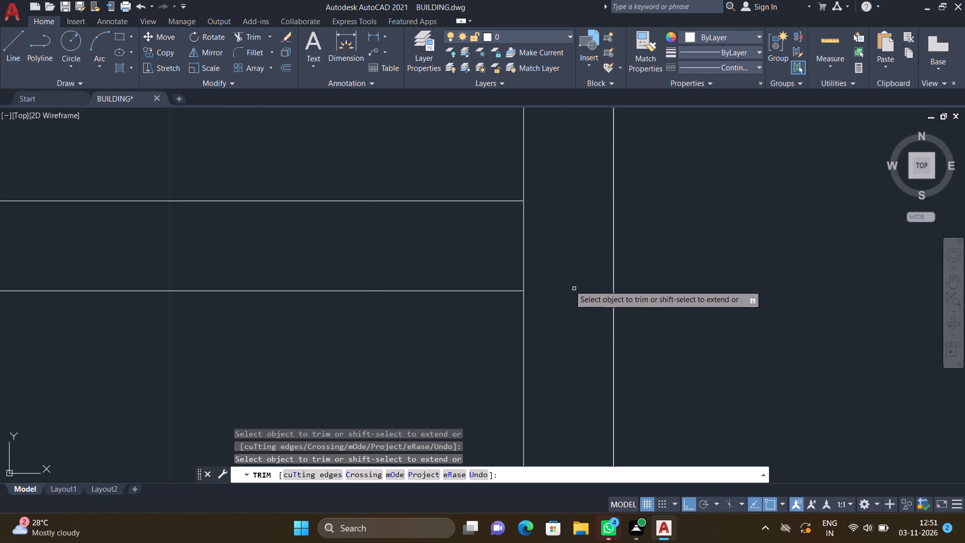
left_click(524, 244)
Trim both wall lines across the northeast bedroom's door opening to the dining area.
scroll(503, 243, "down", 5)
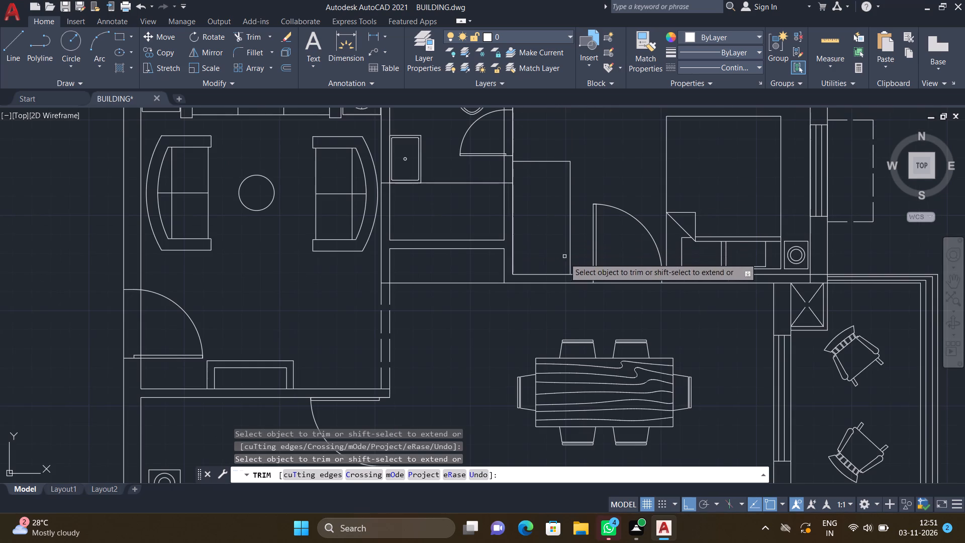
middle_click_drag(546, 296, 496, 311)
scroll(522, 313, "down", 1)
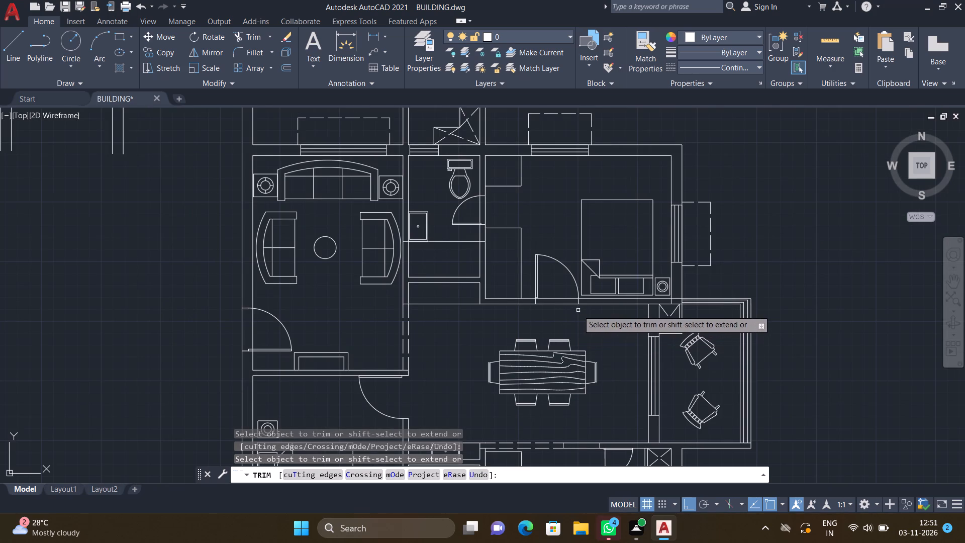
scroll(578, 309, "up", 2)
left_click_drag(504, 268, 526, 303)
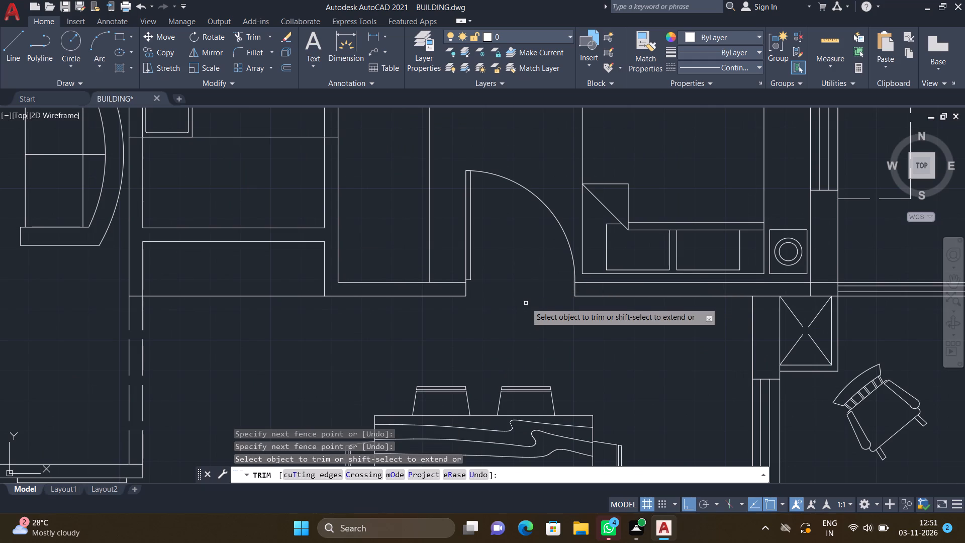
Trim the bedroom-side wall line across the north bathroom's door opening.
scroll(506, 313, "down", 2)
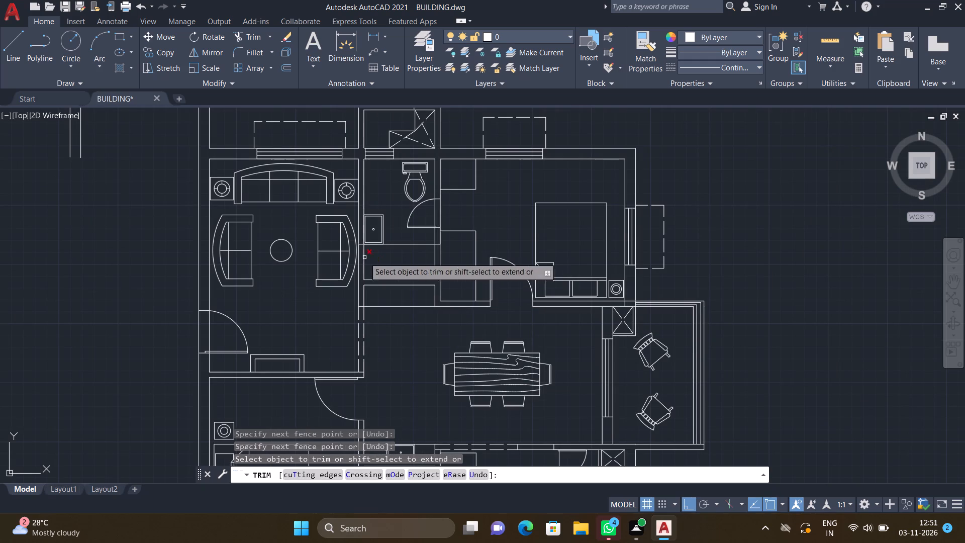
scroll(427, 217, "up", 2)
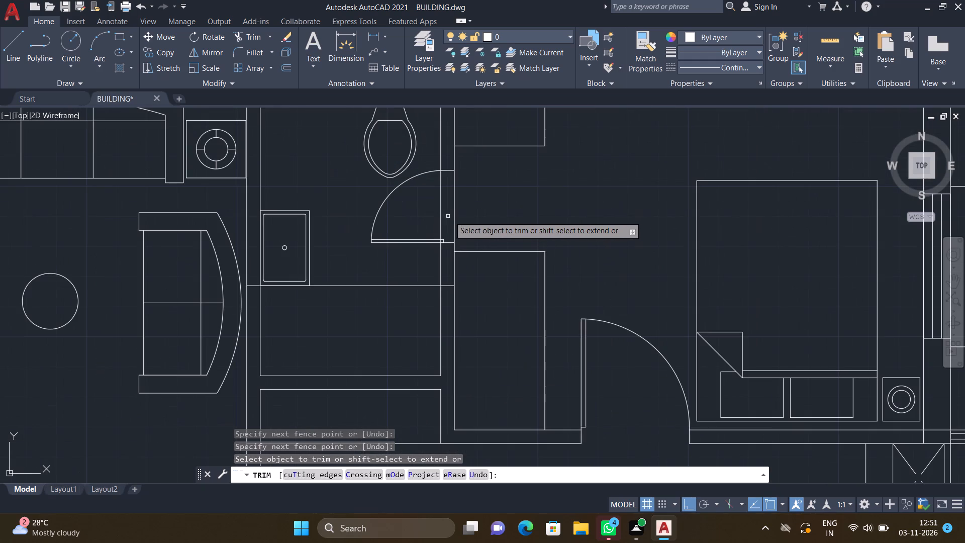
left_click(454, 208)
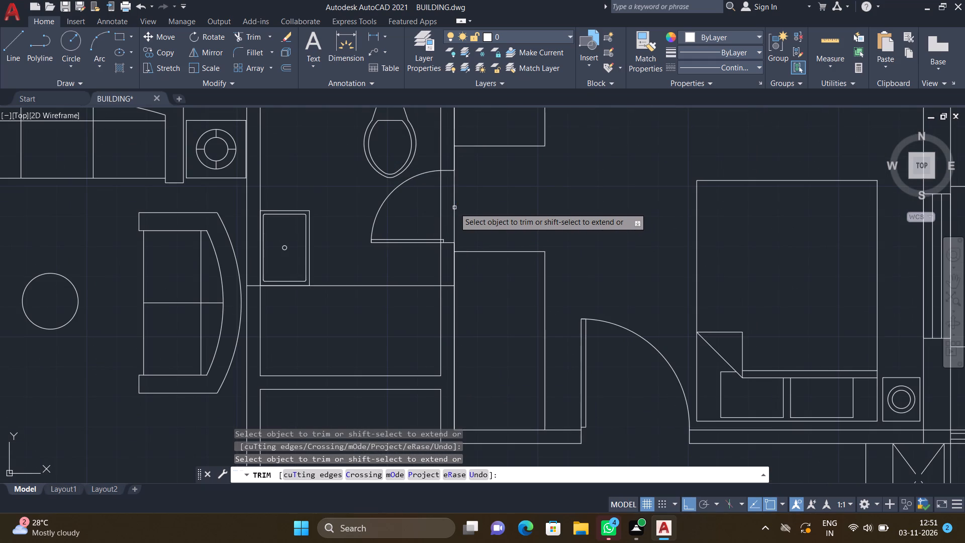
left_click(454, 208)
Trim the line that overruns into the wall between the living room and north bathroom, level with the washbasin's south edge.
scroll(476, 217, "down", 2)
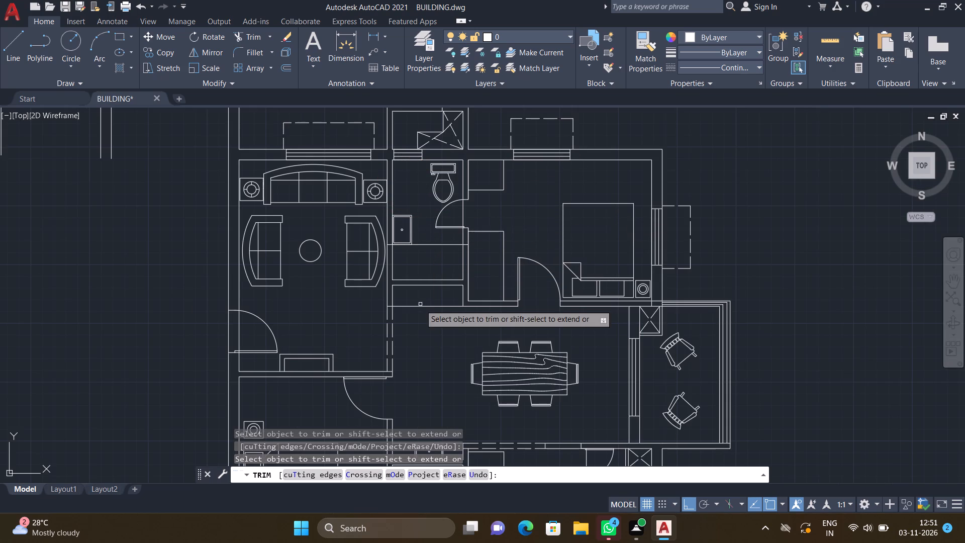
scroll(384, 247, "up", 2)
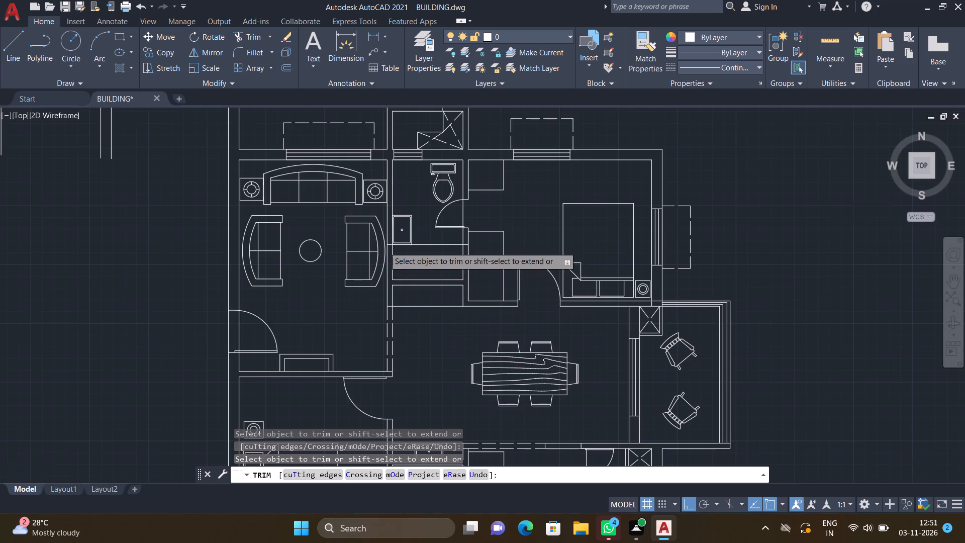
scroll(384, 247, "up", 3)
left_click(397, 235)
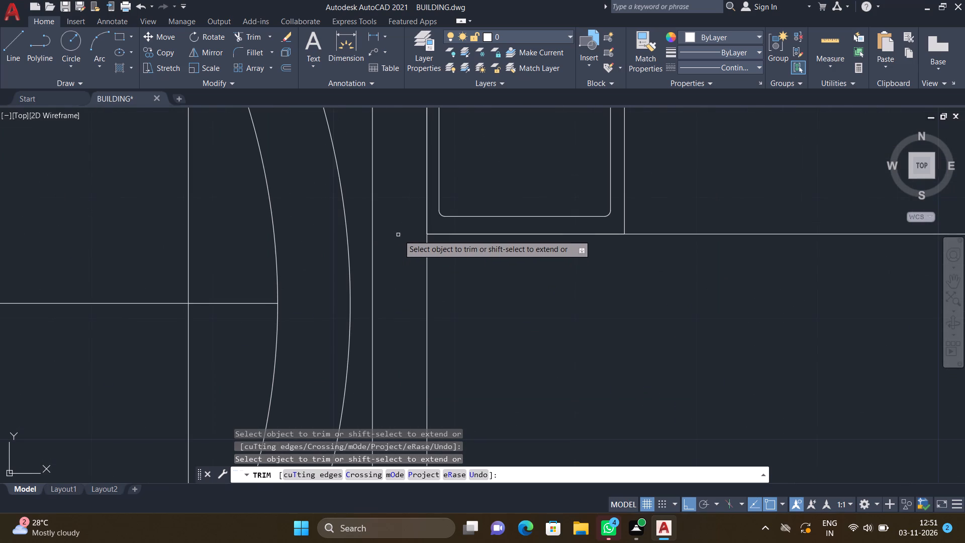
Trim the inner wall lines crossing the northeast bedroom's southeast corner junction beside the balcony.
scroll(440, 262, "down", 4)
middle_click_drag(474, 297, 426, 287)
scroll(425, 289, "down", 1)
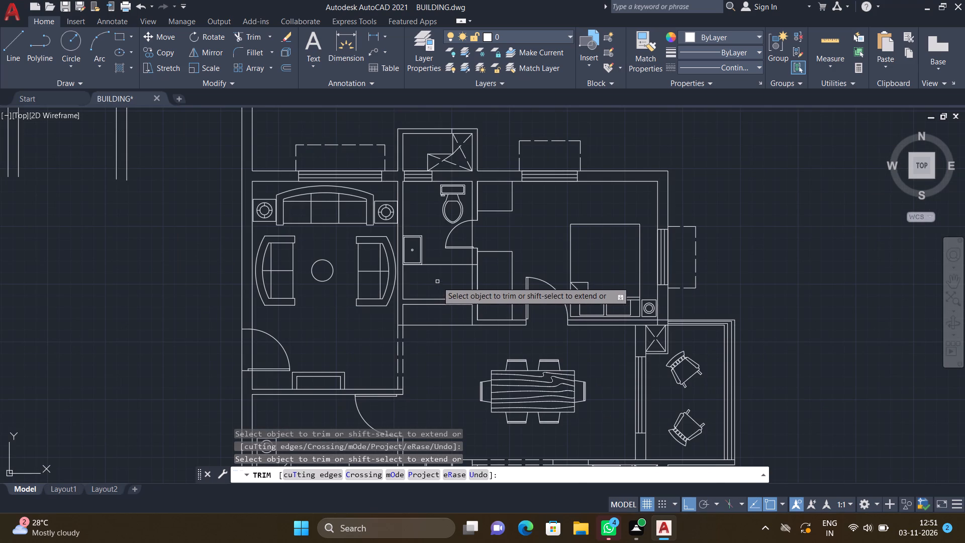
scroll(479, 245, "up", 1)
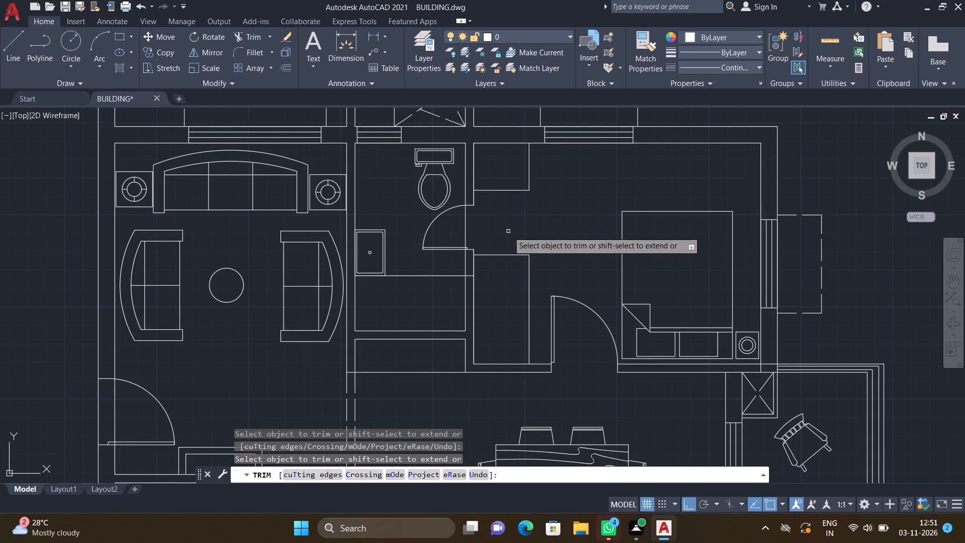
middle_click_drag(505, 244, 481, 229)
scroll(585, 277, "down", 2)
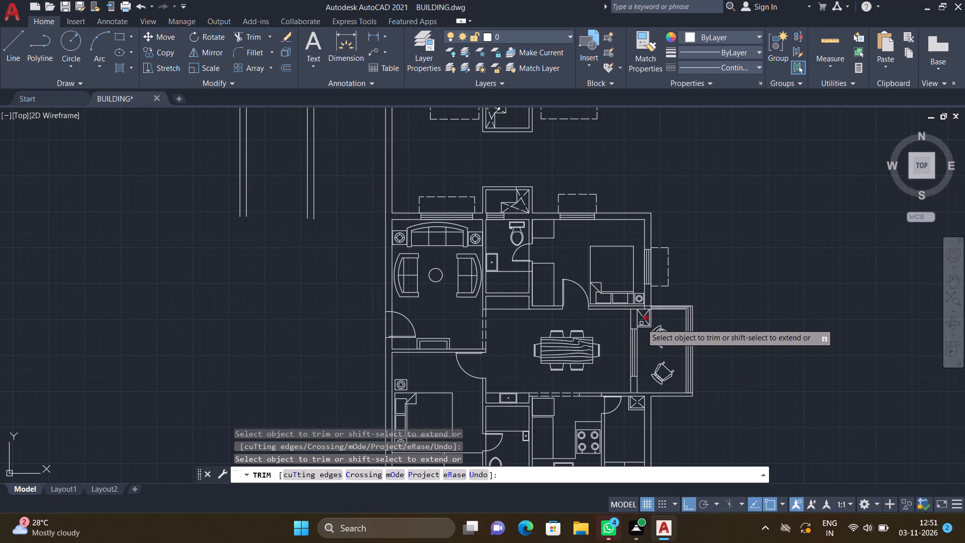
scroll(654, 316, "up", 3)
scroll(600, 279, "up", 3)
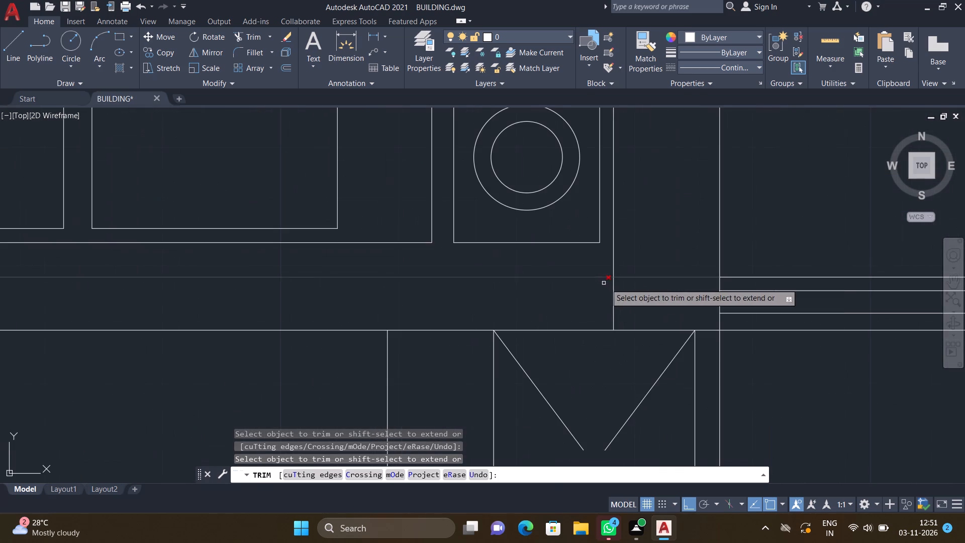
left_click(655, 277)
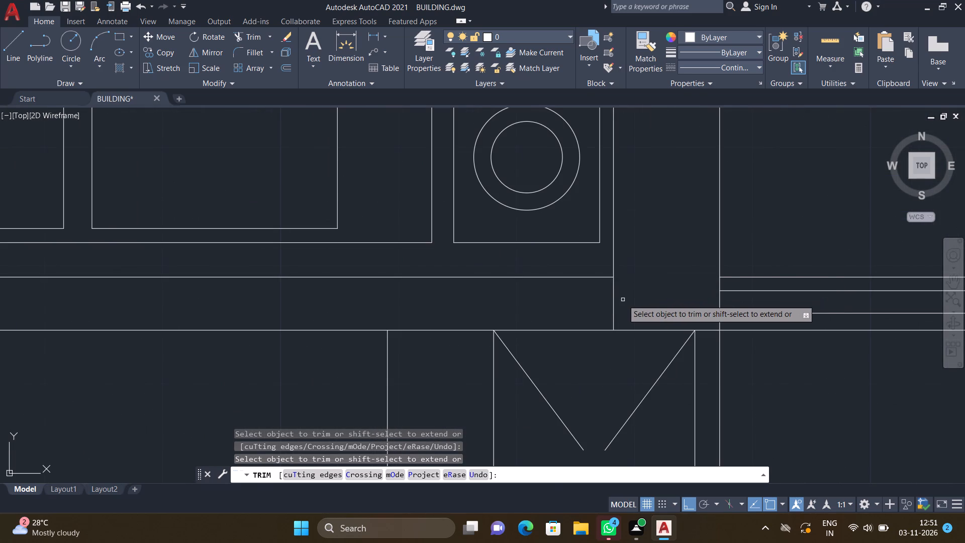
left_click(613, 295)
scroll(643, 283, "down", 3)
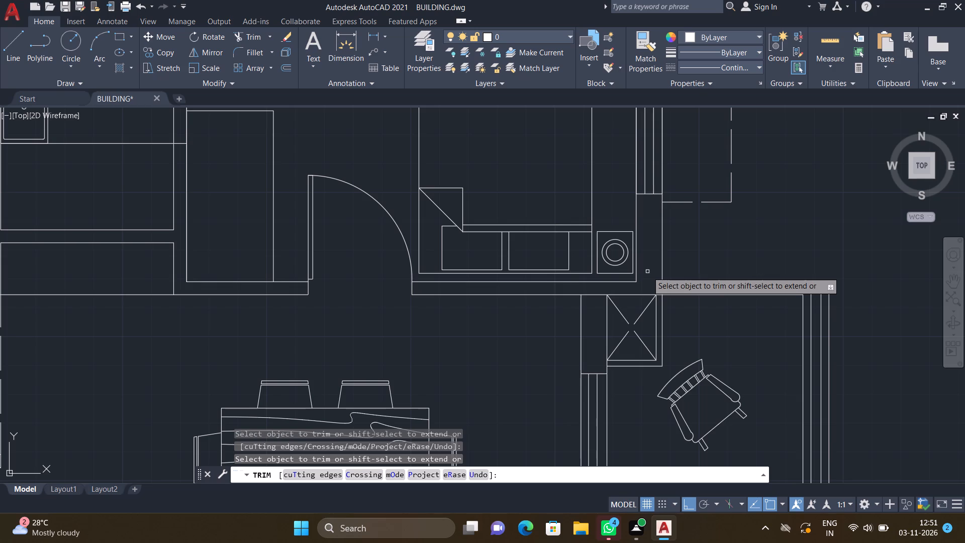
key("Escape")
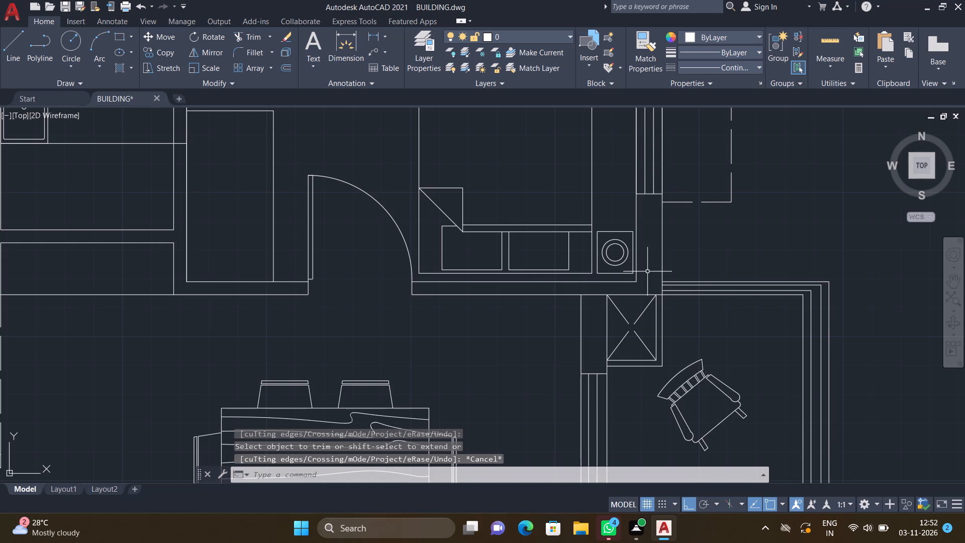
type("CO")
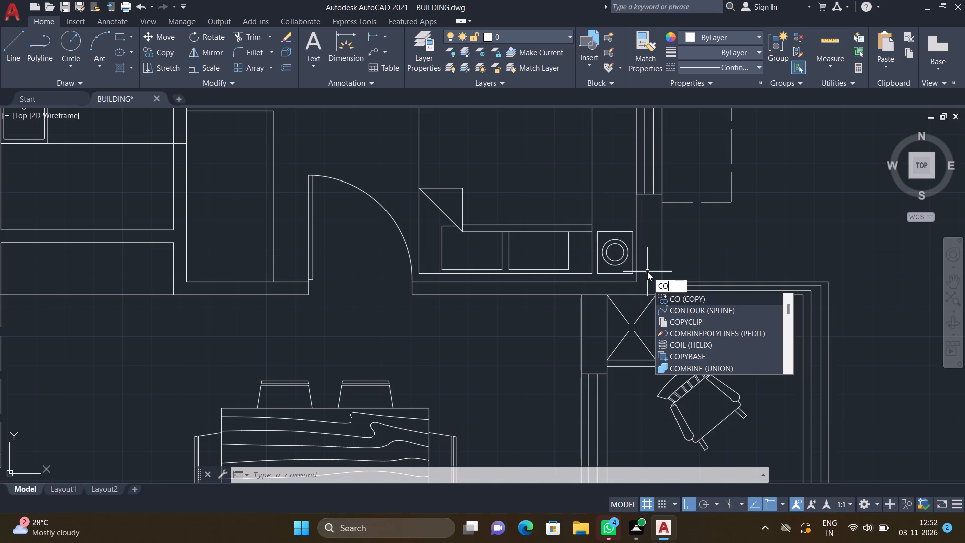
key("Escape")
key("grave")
Draw a line slanting up eastward by about 3° near the top of the small wardrobe in the northeast bedroom's northwest corner.
scroll(644, 257, "down", 4)
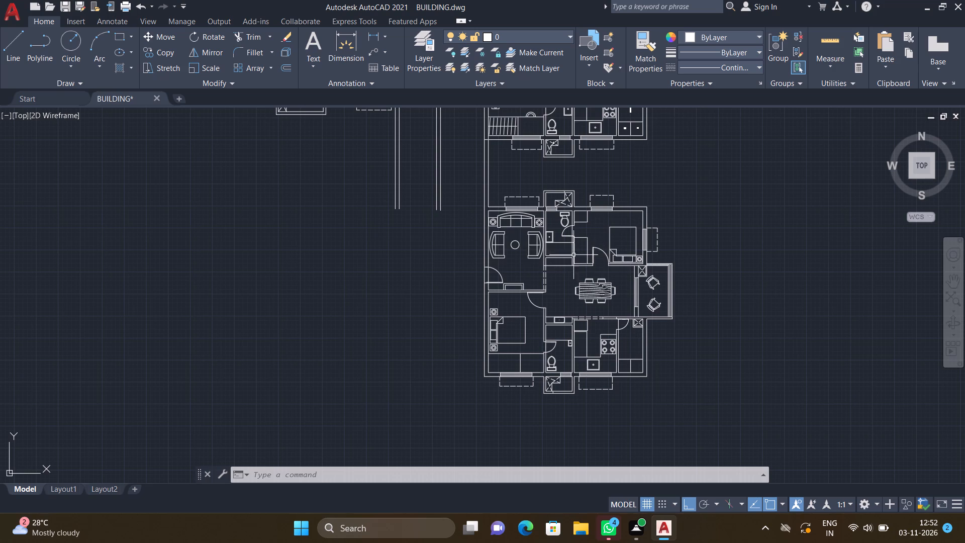
scroll(635, 250, "up", 1)
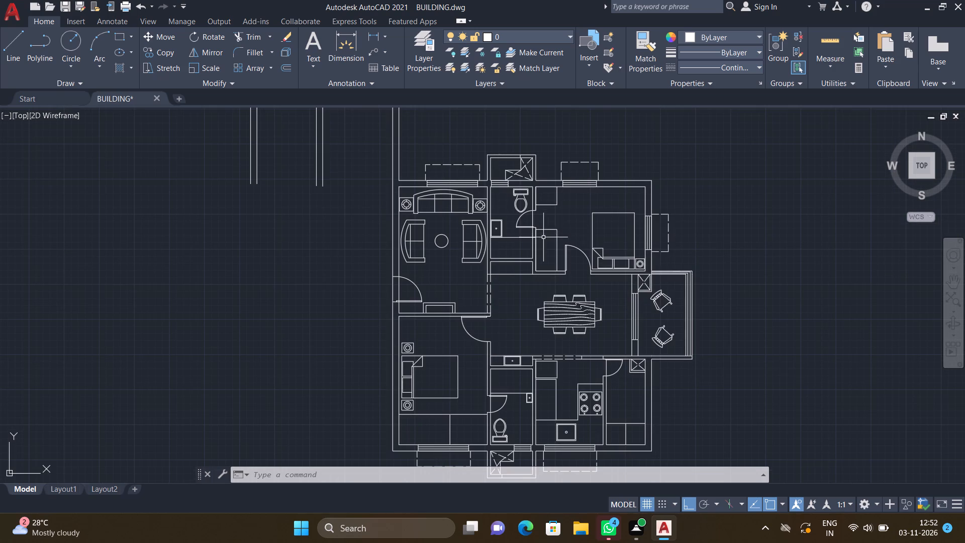
scroll(618, 214, "up", 3)
scroll(620, 244, "down", 2)
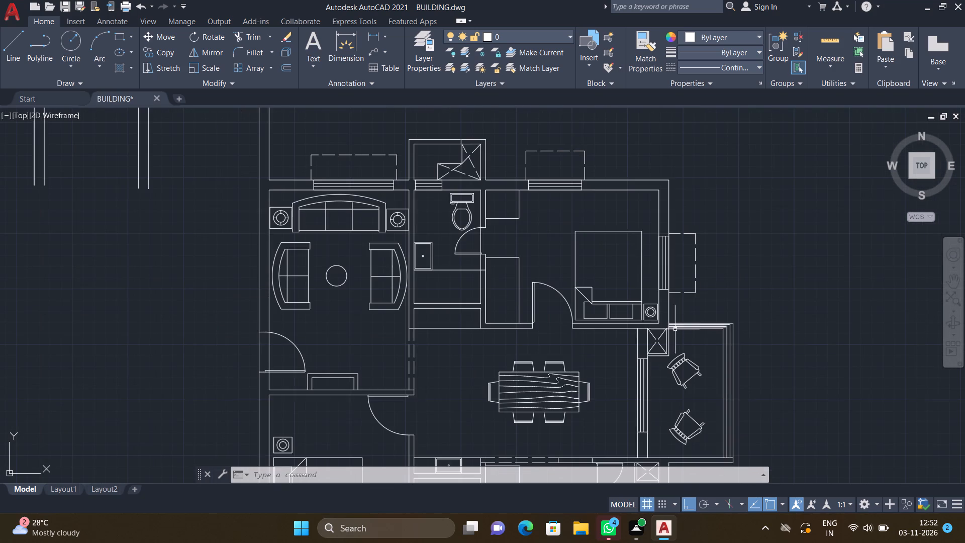
middle_click_drag(654, 328, 583, 283)
scroll(582, 283, "down", 1)
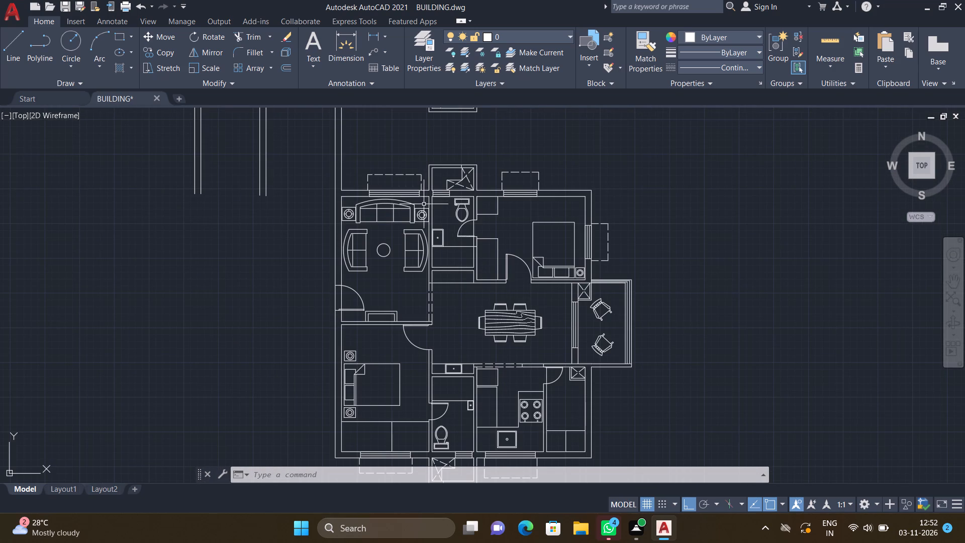
scroll(482, 222, "up", 3)
key("l")
key("Return")
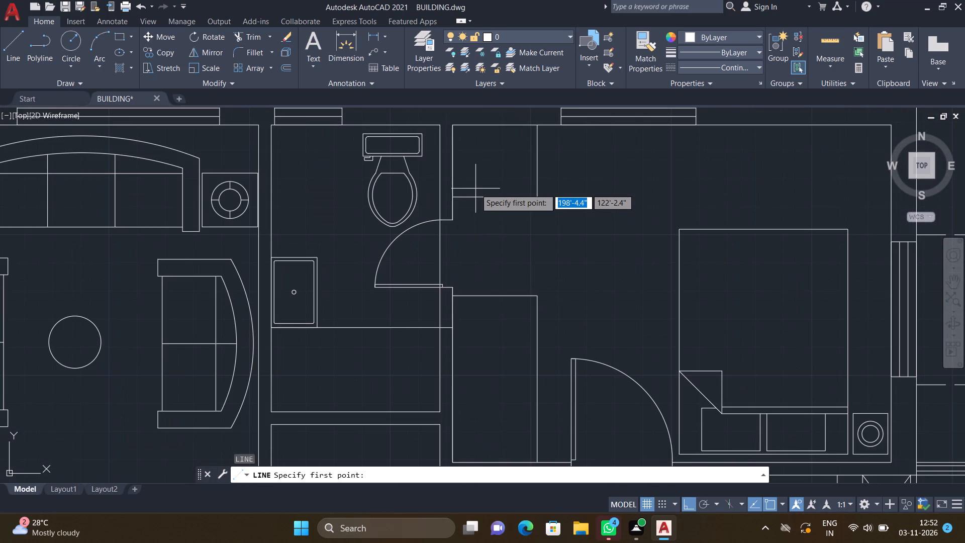
middle_click_drag(460, 168, 450, 227)
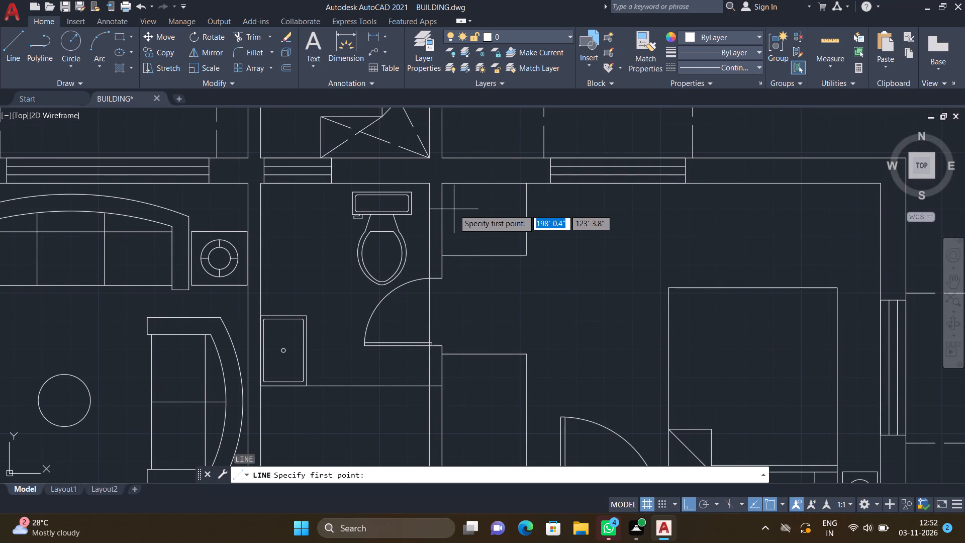
key("F8")
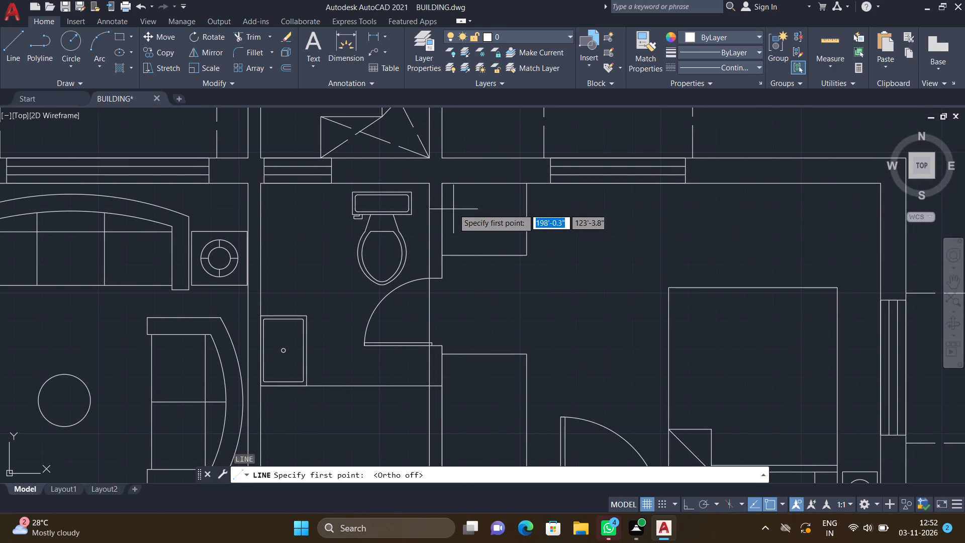
scroll(453, 197, "up", 3)
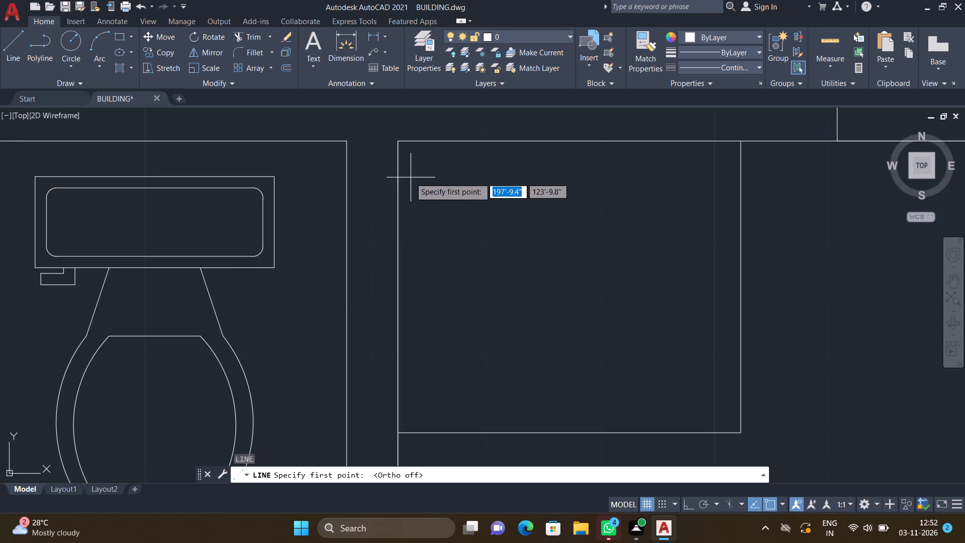
left_click(408, 179)
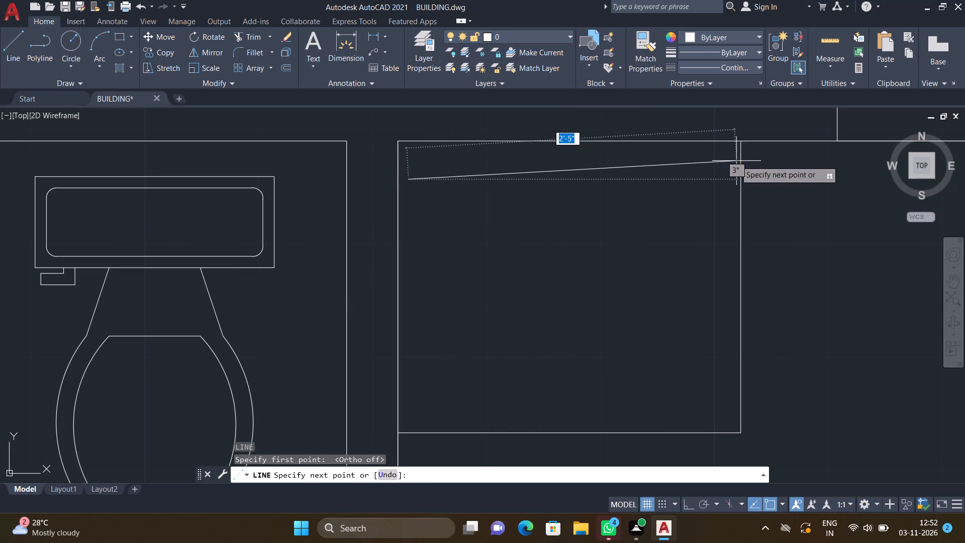
left_click(724, 161)
key("Return")
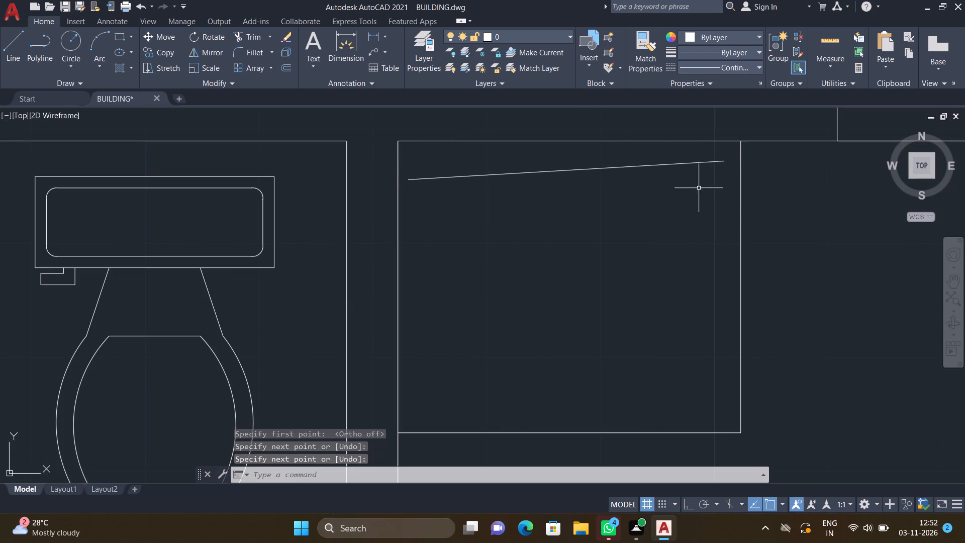
Copy the slanted line southward as a 6-item array spaced about 4" apart, filling the small wardrobe.
type("CO")
key("Return")
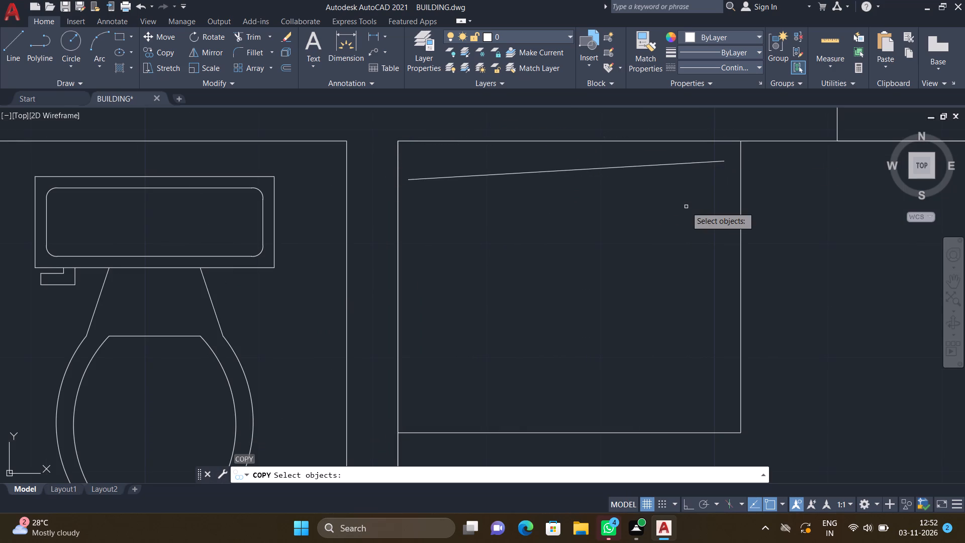
key("F8")
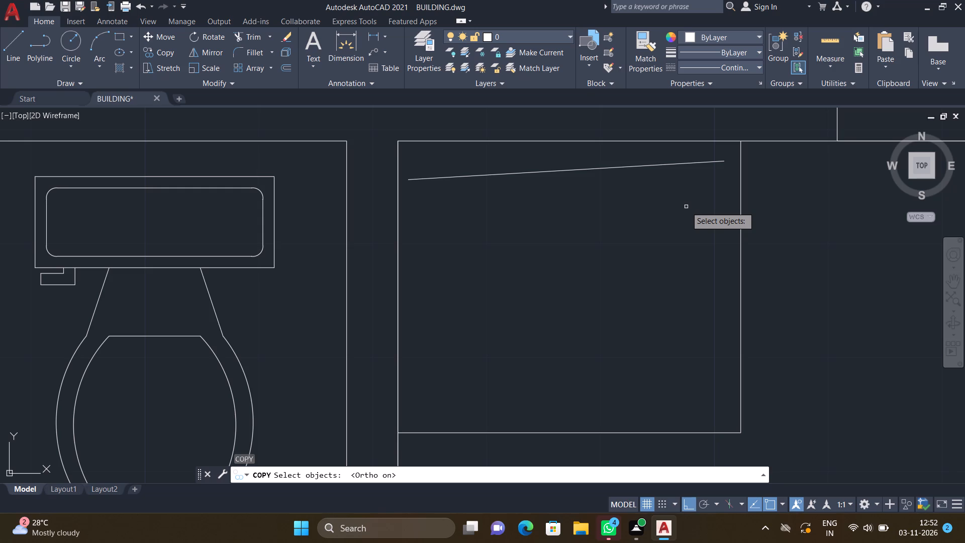
left_click(620, 167)
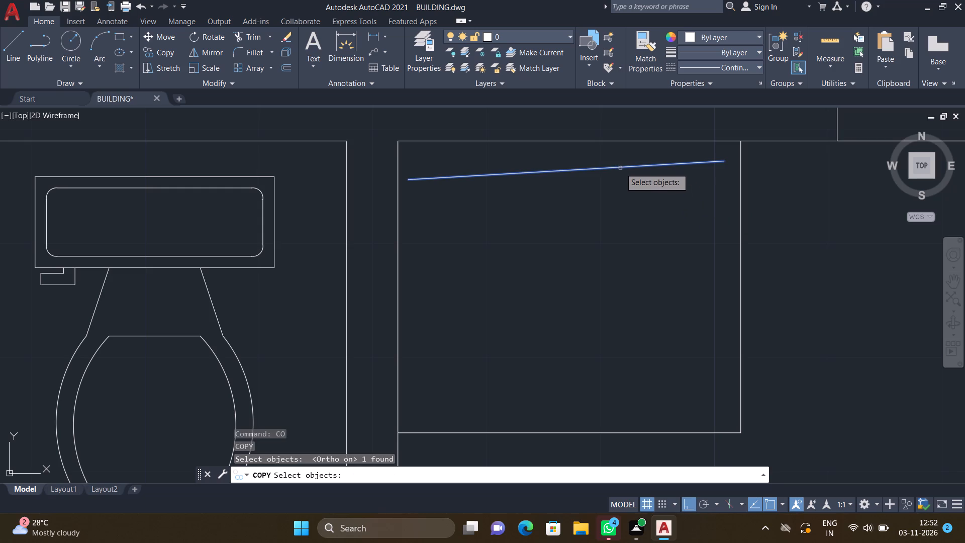
key("Return")
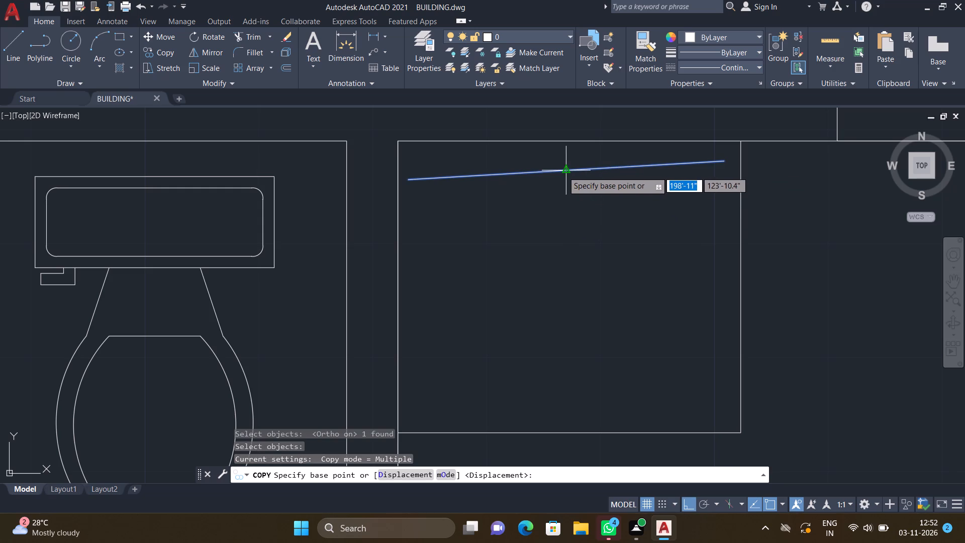
left_click(563, 171)
key("a")
key("Return")
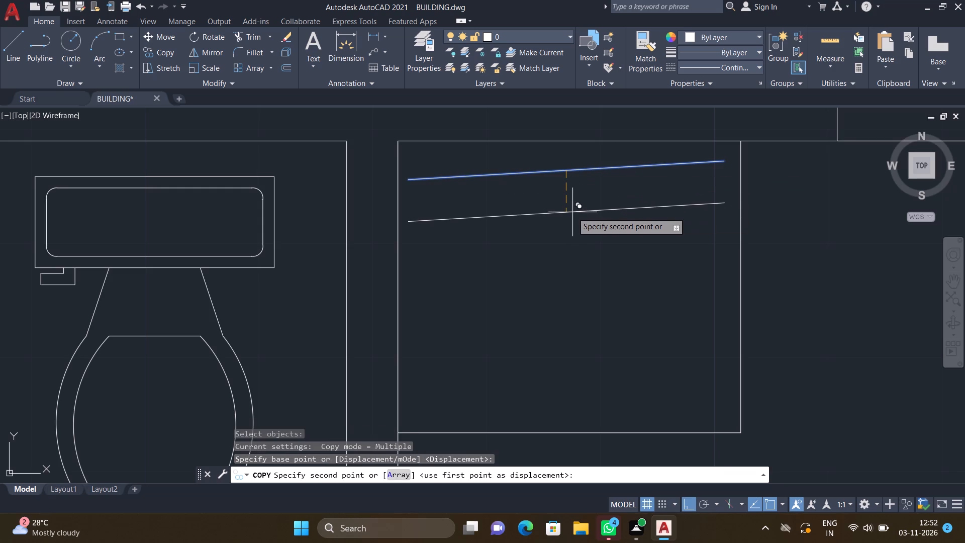
scroll(576, 218, "down", 1)
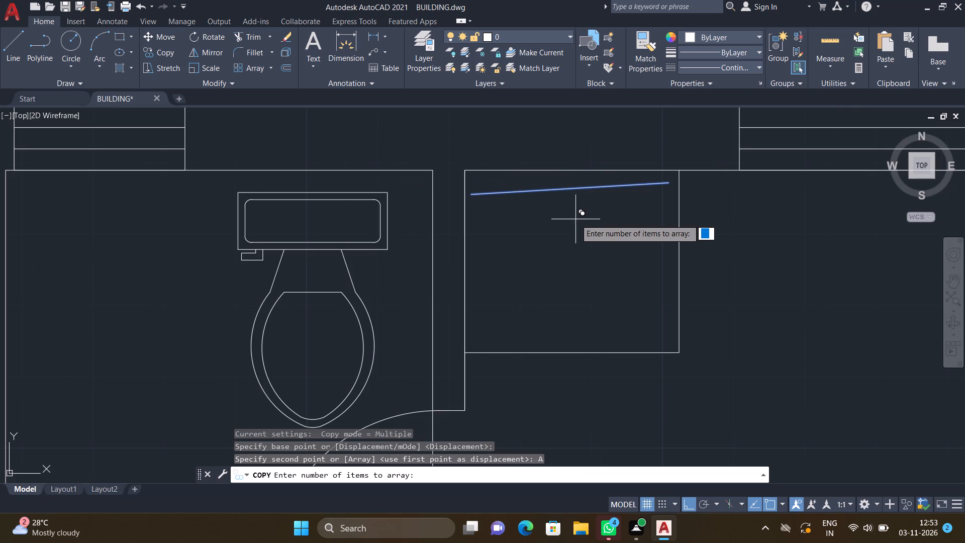
key("6")
key("Return")
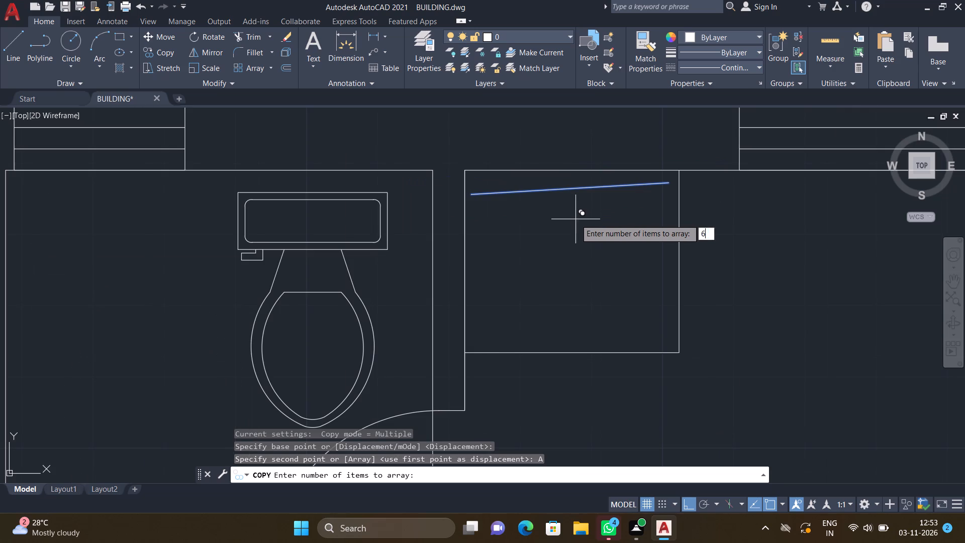
left_click(576, 219)
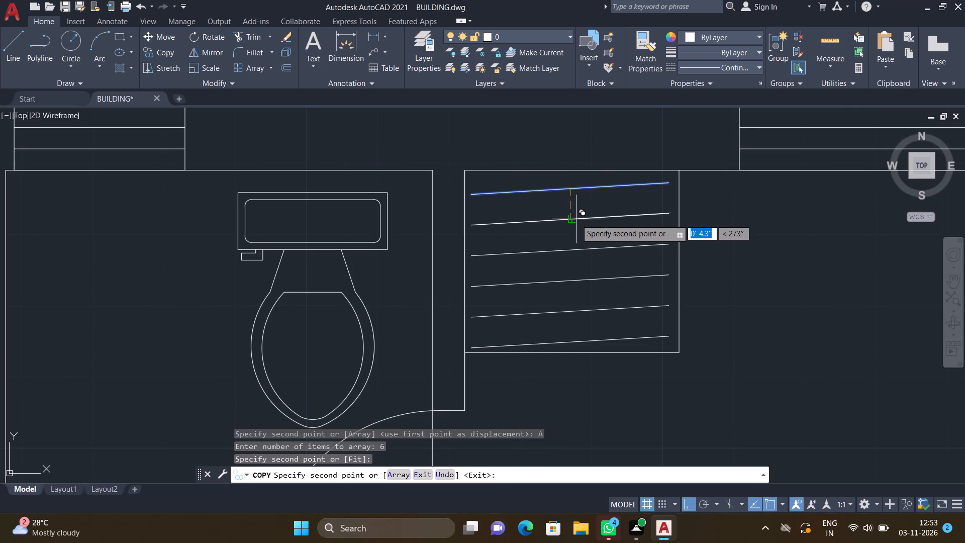
key("Return")
Draw a vertical hanging-rail line through the midpoints of the slanted lines, from near the small wardrobe's north edge to its south edge.
key("l")
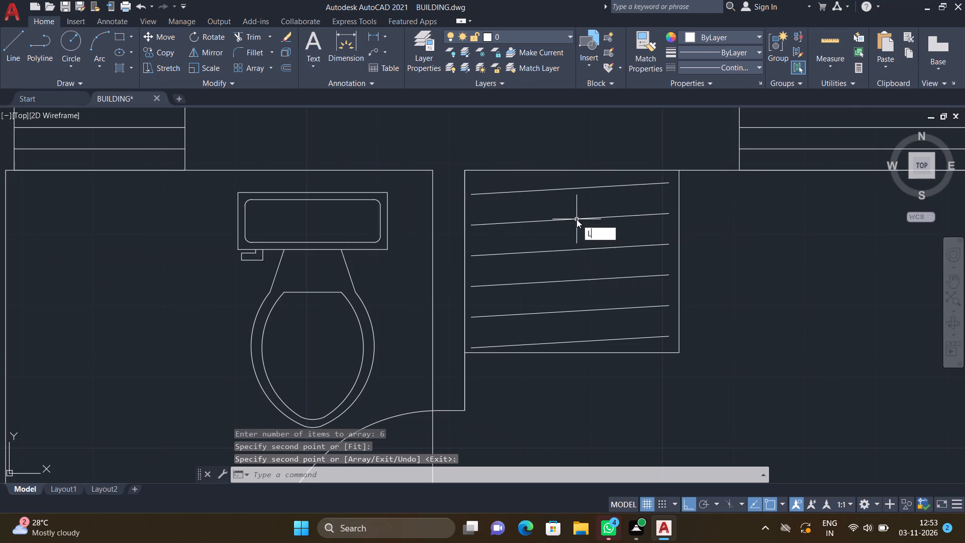
key("Return")
scroll(572, 192, "up", 1)
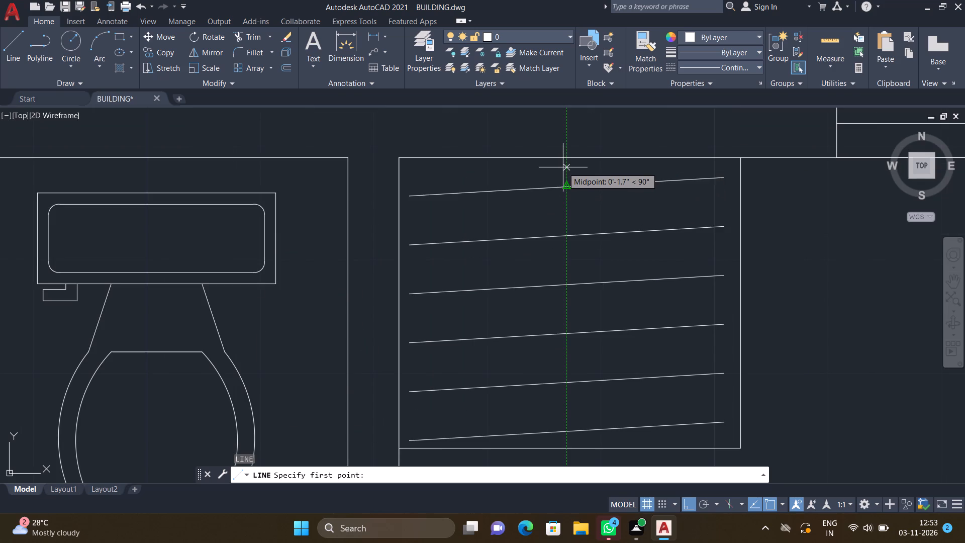
left_click(565, 167)
scroll(575, 251, "down", 3)
scroll(568, 314, "up", 3)
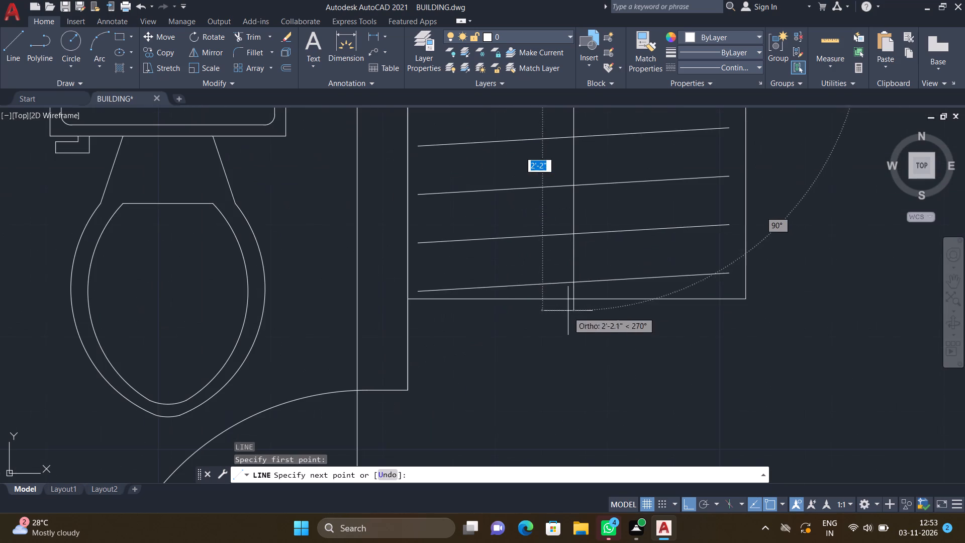
scroll(576, 294, "up", 3)
left_click(552, 289)
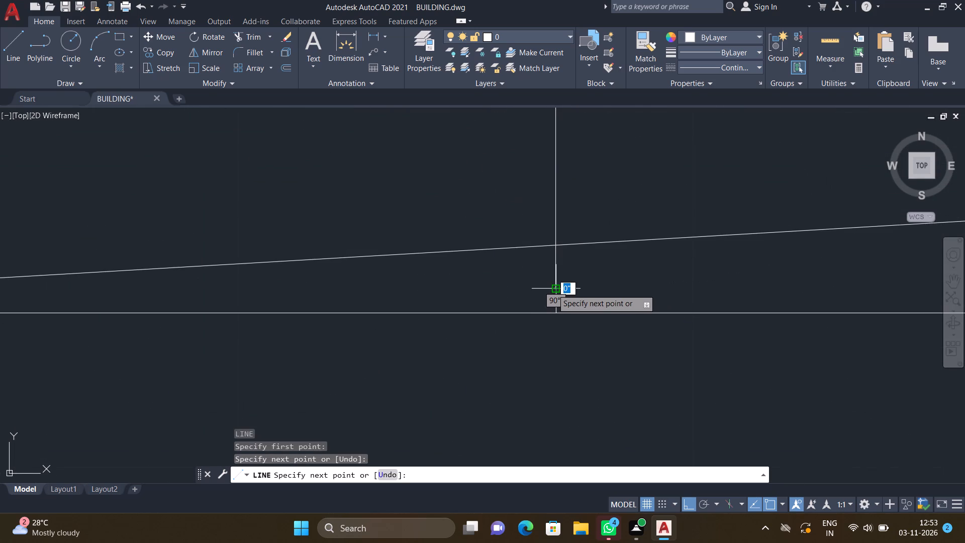
key("Return")
Draw a line about 2'-3" long slanting down eastward by about 3° near the north edge of the bedroom's larger southern wardrobe.
scroll(555, 333, "down", 4)
middle_click_drag(587, 385, 542, 304)
scroll(578, 376, "down", 4)
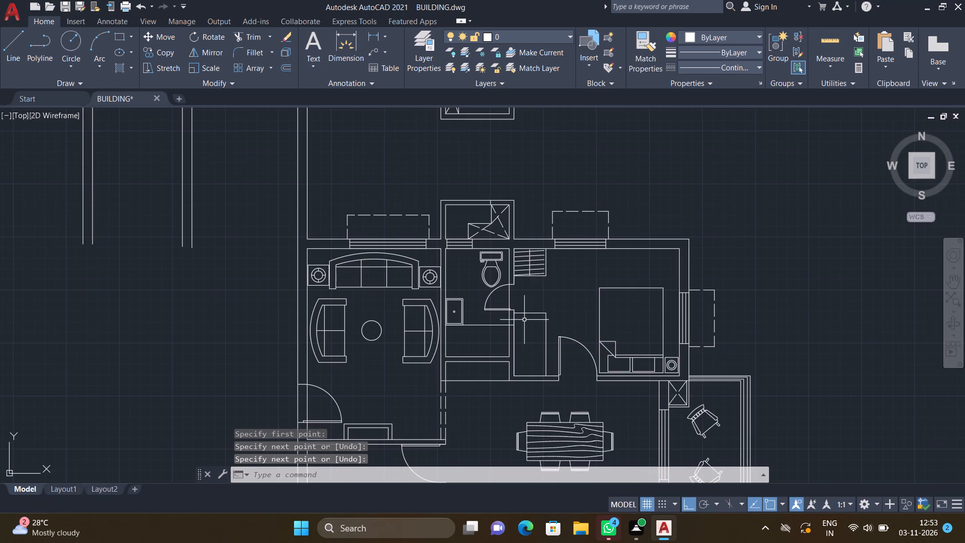
scroll(523, 324, "up", 3)
key("l")
key("Return")
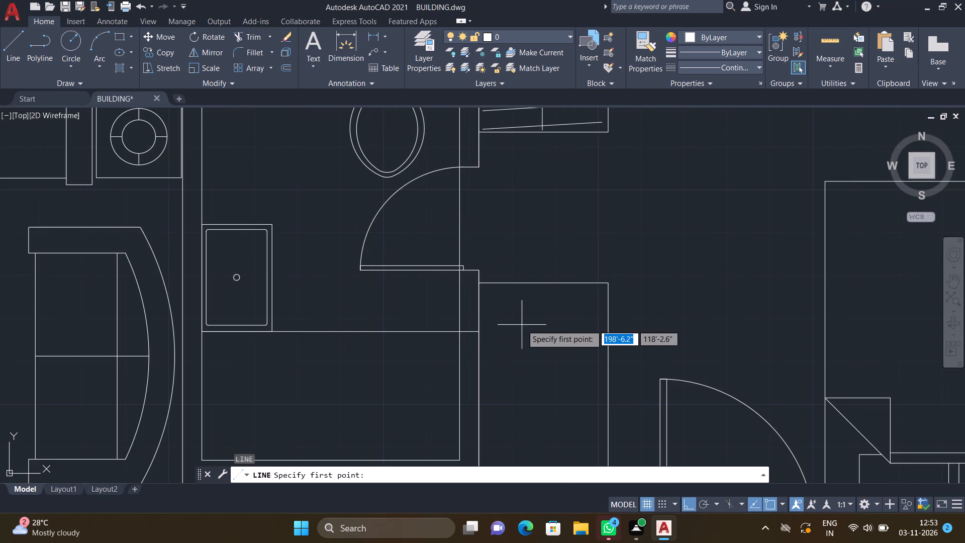
scroll(498, 304, "up", 3)
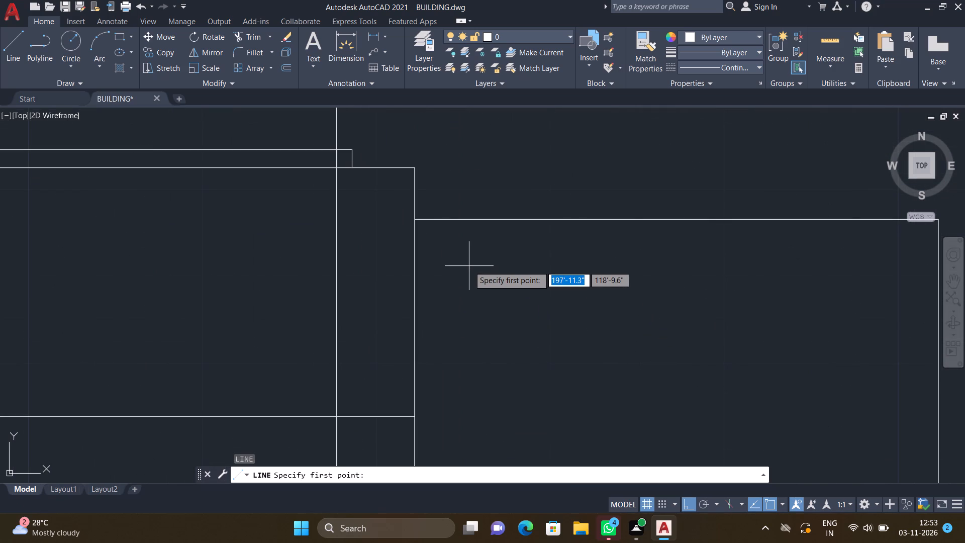
key("F8")
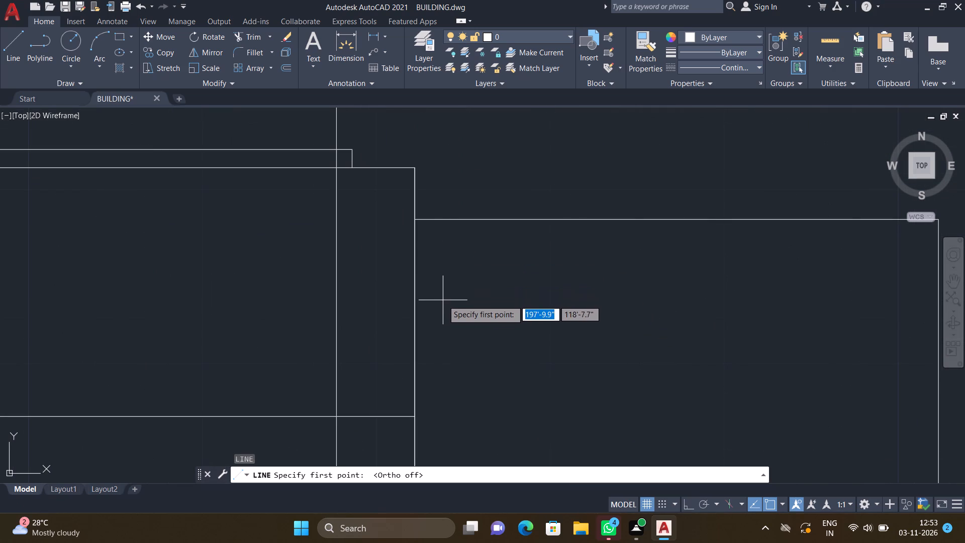
left_click(438, 241)
scroll(661, 269, "down", 2)
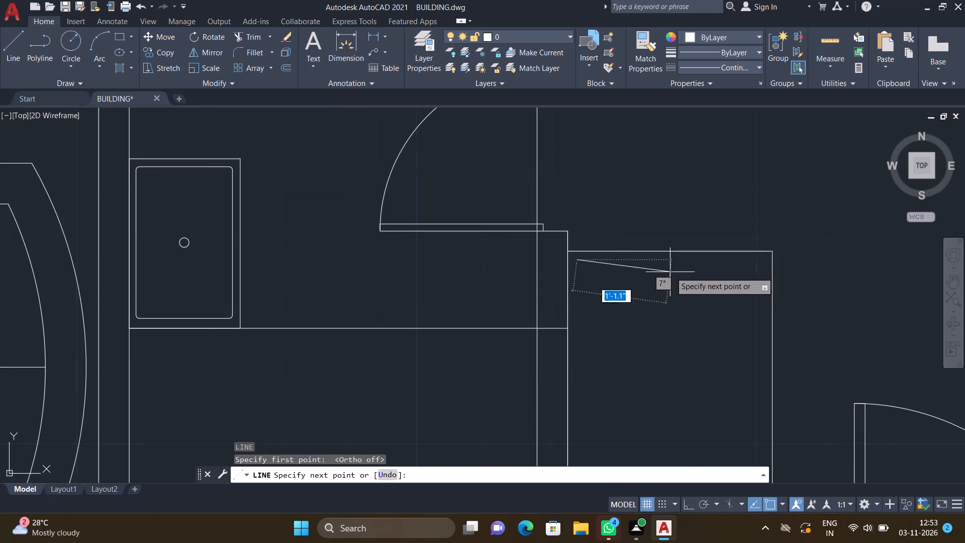
scroll(733, 268, "up", 3)
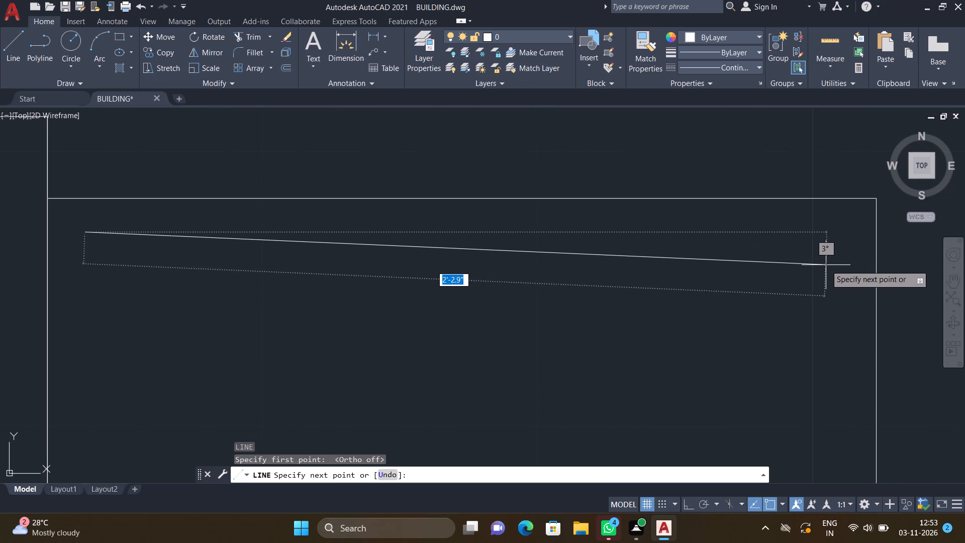
left_click(840, 264)
key("Return")
Copy the slanted line southward as a 15-item array spaced about 4" apart, filling the northeast bedroom's larger southern wardrobe.
scroll(814, 292, "down", 3)
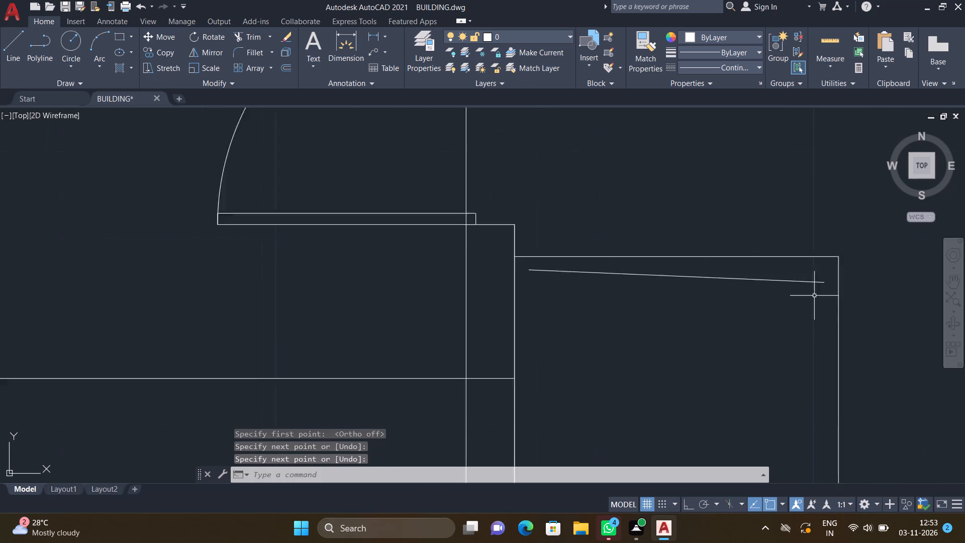
scroll(814, 296, "down", 1)
middle_click_drag(785, 309, 539, 258)
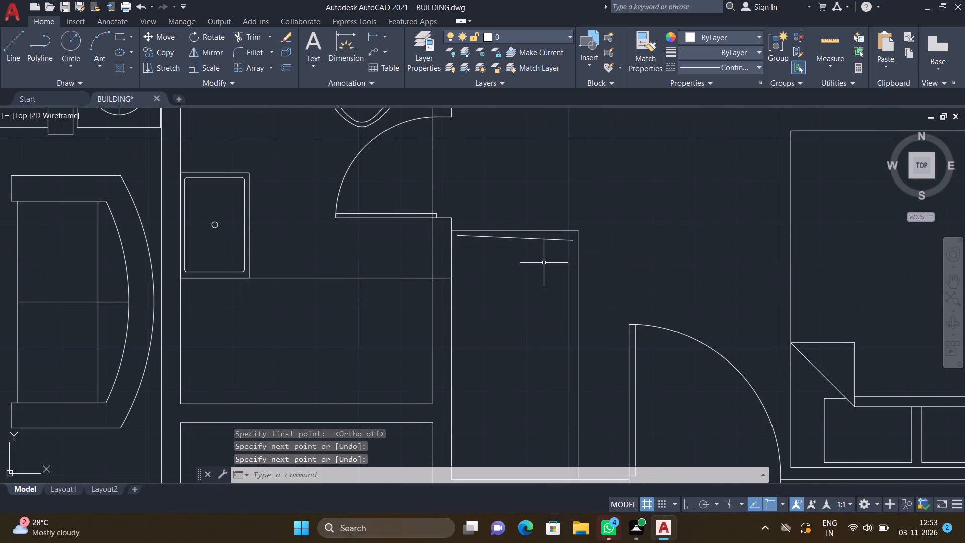
key("F8")
type("CO")
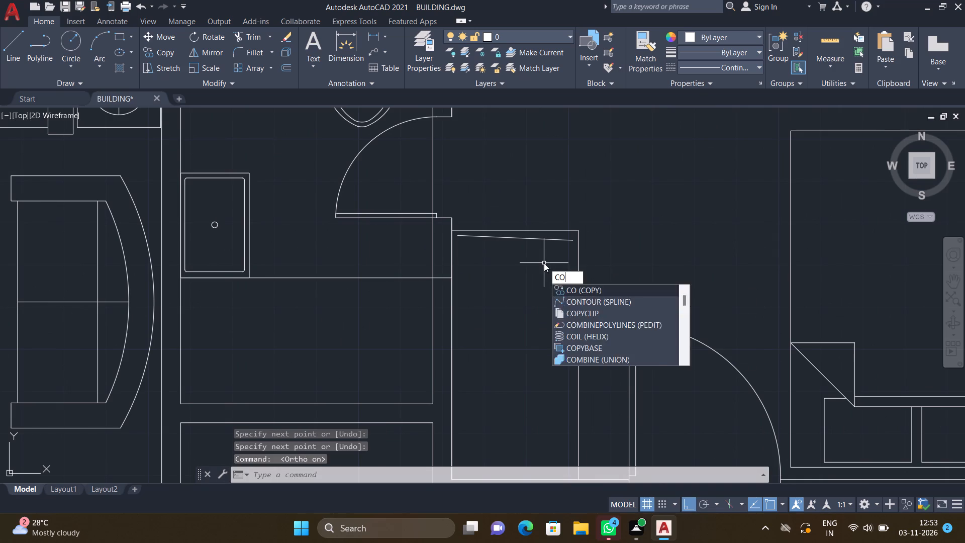
key("Return")
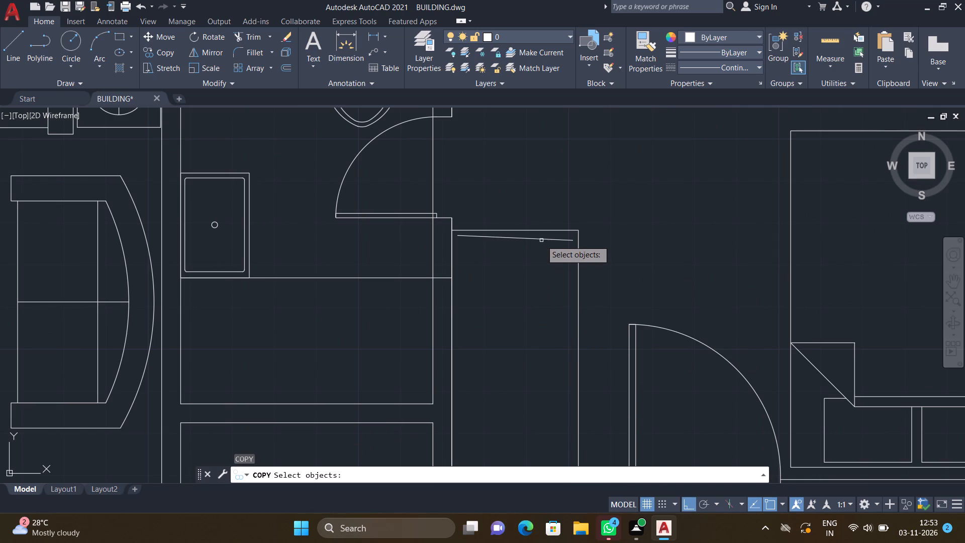
left_click(541, 240)
key("Return")
scroll(536, 250, "up", 2)
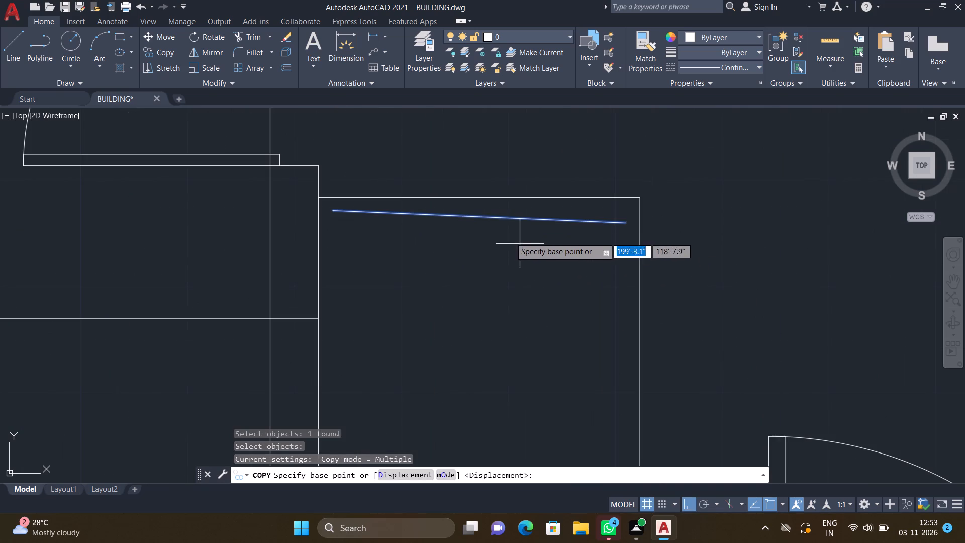
left_click(478, 216)
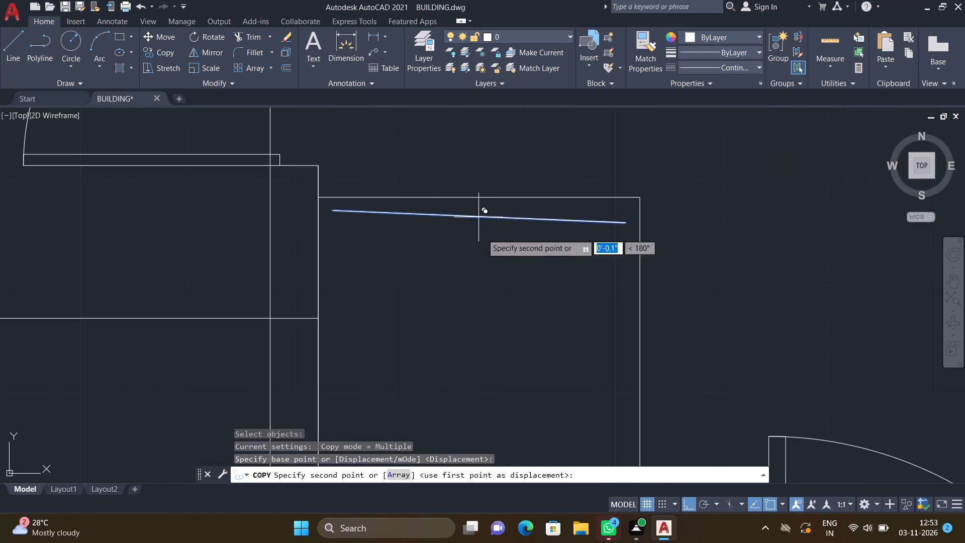
key("a")
key("Return")
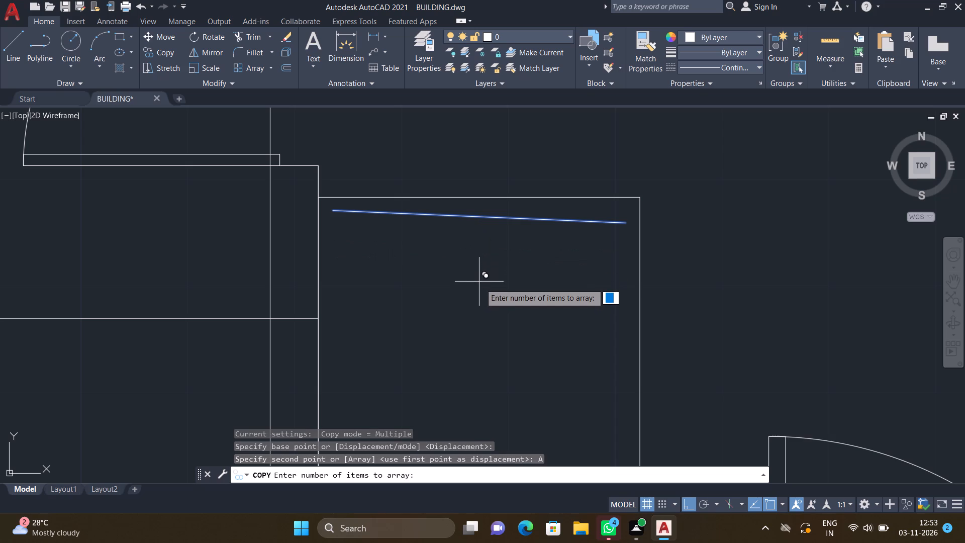
scroll(480, 284, "down", 4)
scroll(480, 296, "up", 2)
middle_click_drag(468, 289, 451, 229)
scroll(450, 225, "down", 1)
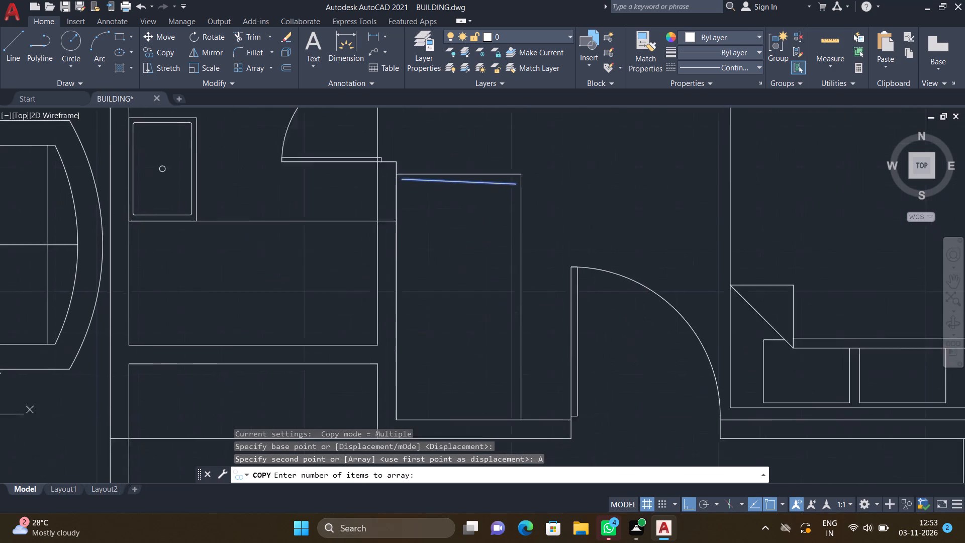
key("1")
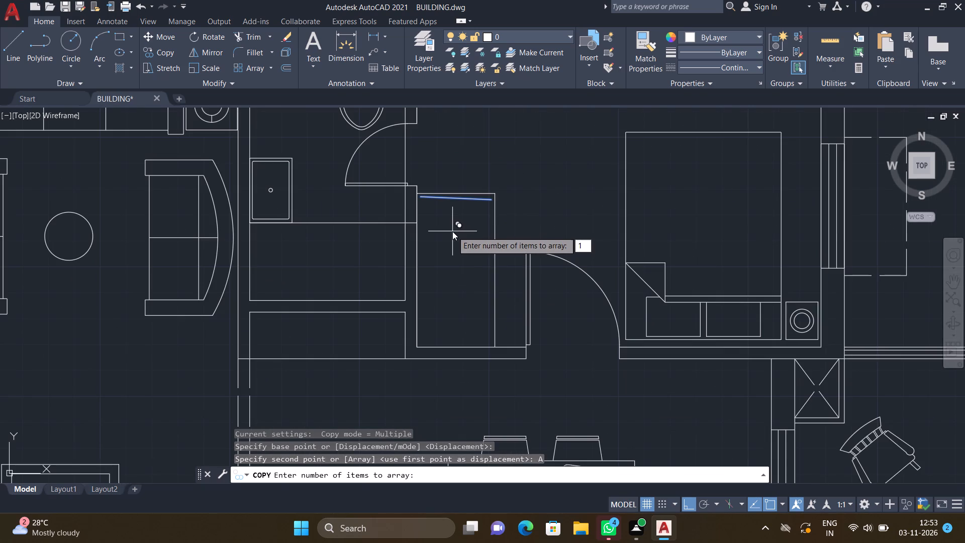
key("5")
key("Return")
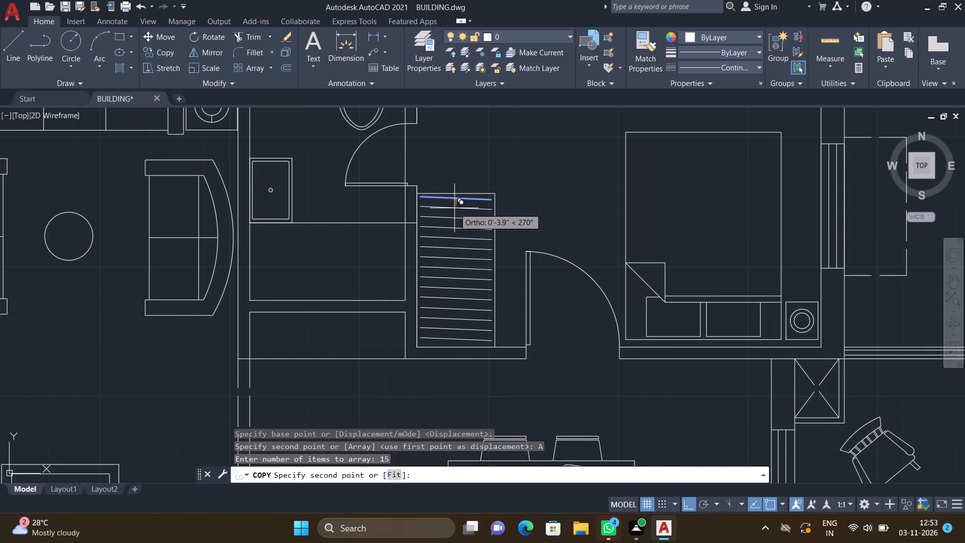
left_click(454, 208)
key("Return")
Draw a vertical hanging-rail line about 4'-9" long through the slanted lines' midpoints, from near the larger wardrobe's north edge to its south edge.
scroll(451, 198, "down", 1)
scroll(451, 198, "up", 3)
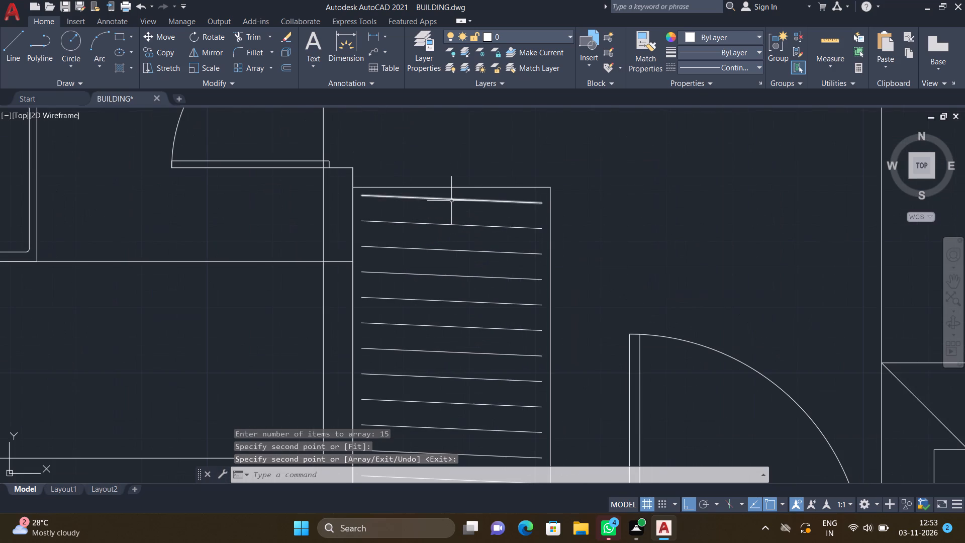
key("l")
key("Return")
scroll(442, 200, "up", 1)
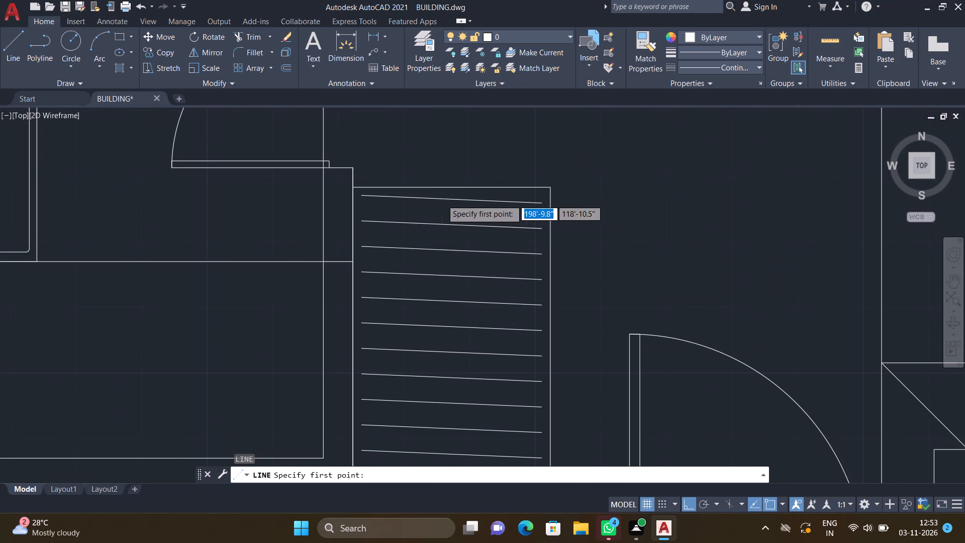
scroll(442, 200, "up", 1)
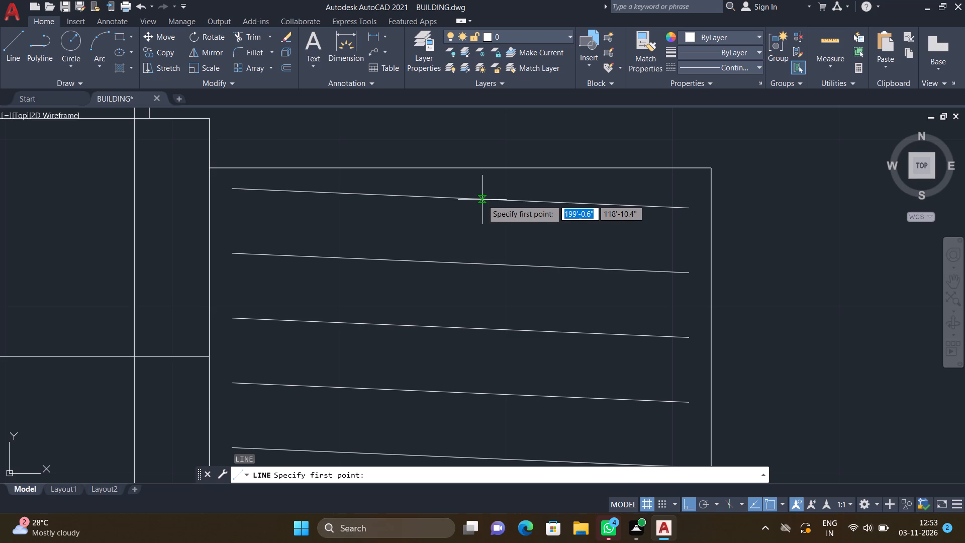
left_click(459, 179)
scroll(467, 267, "down", 3)
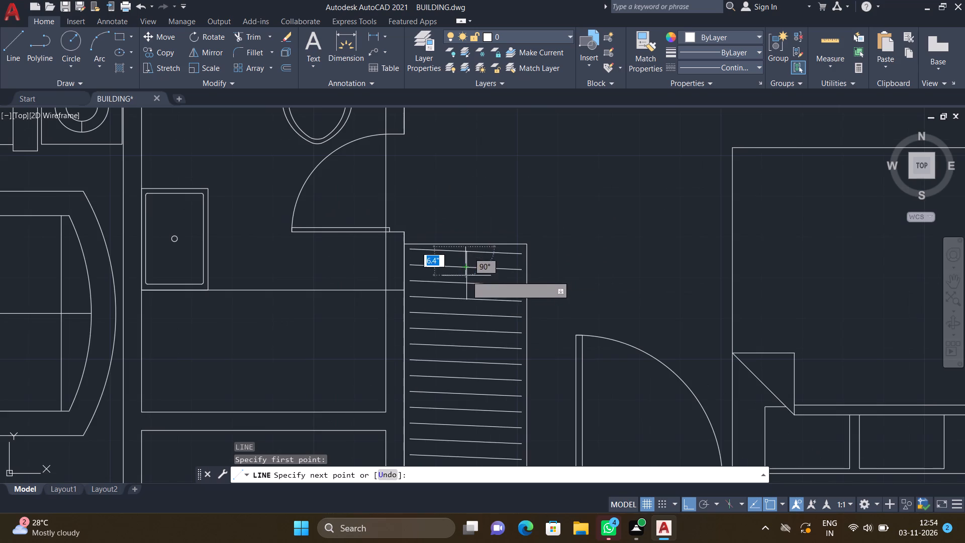
middle_click_drag(460, 290, 451, 243)
scroll(452, 243, "down", 2)
scroll(454, 310, "up", 2)
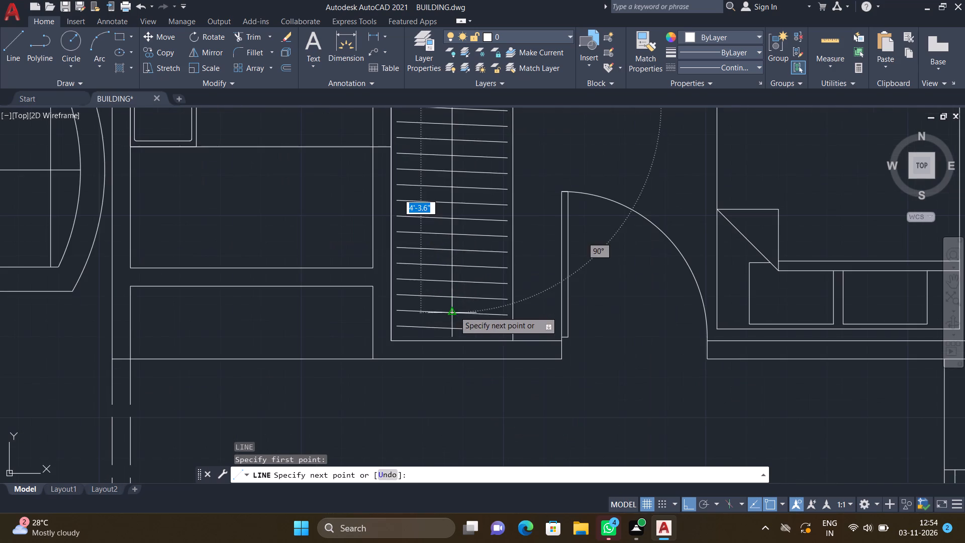
scroll(455, 329, "up", 3)
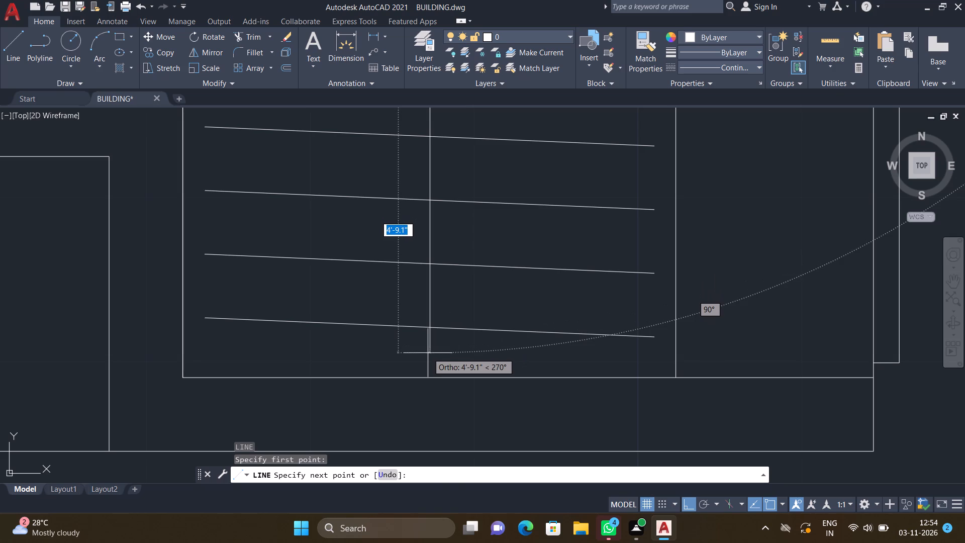
left_click(430, 356)
key("Return")
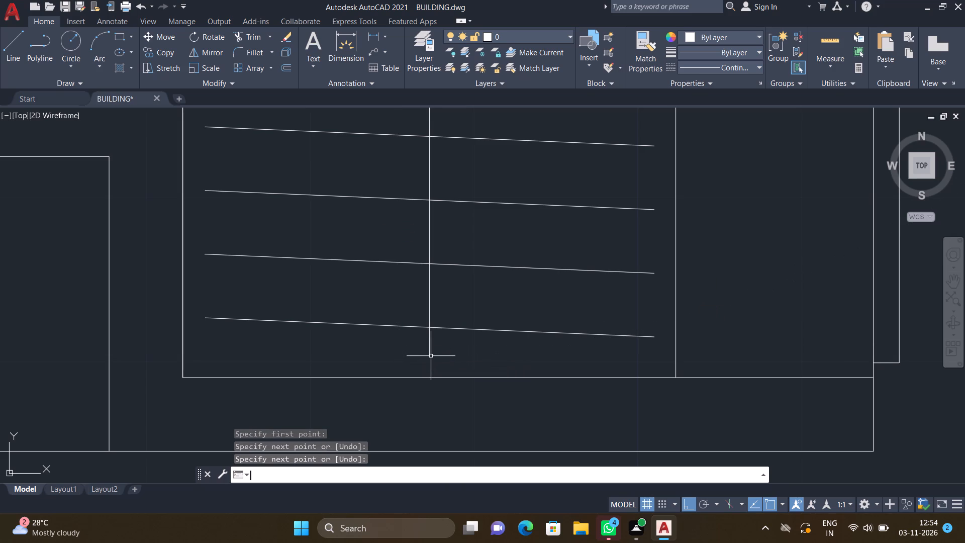
Draw a near-vertical line leaning slightly east, spanning most of the depth at the west end of the southwest bedroom's western wardrobe.
scroll(477, 270, "down", 4)
middle_click_drag(481, 266, 463, 292)
scroll(463, 292, "down", 4)
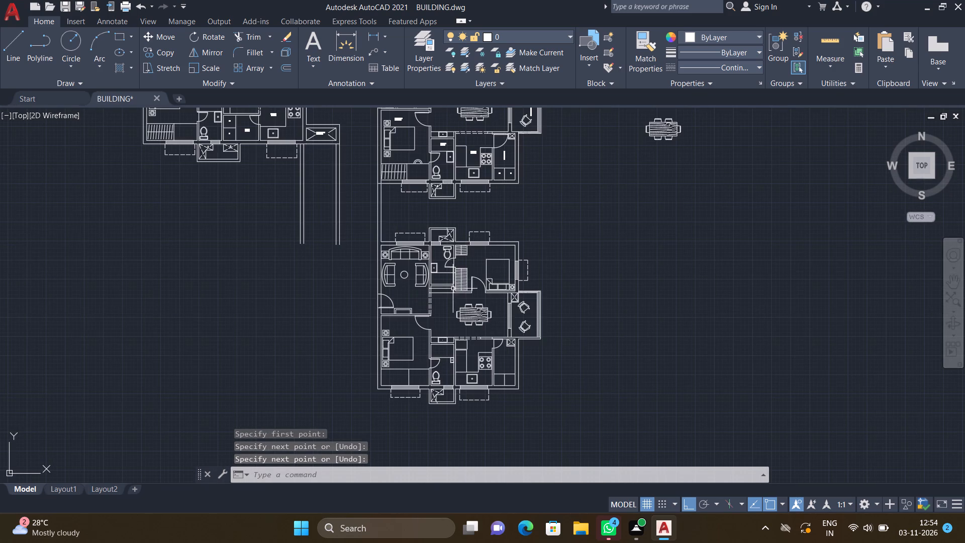
scroll(402, 385, "up", 3)
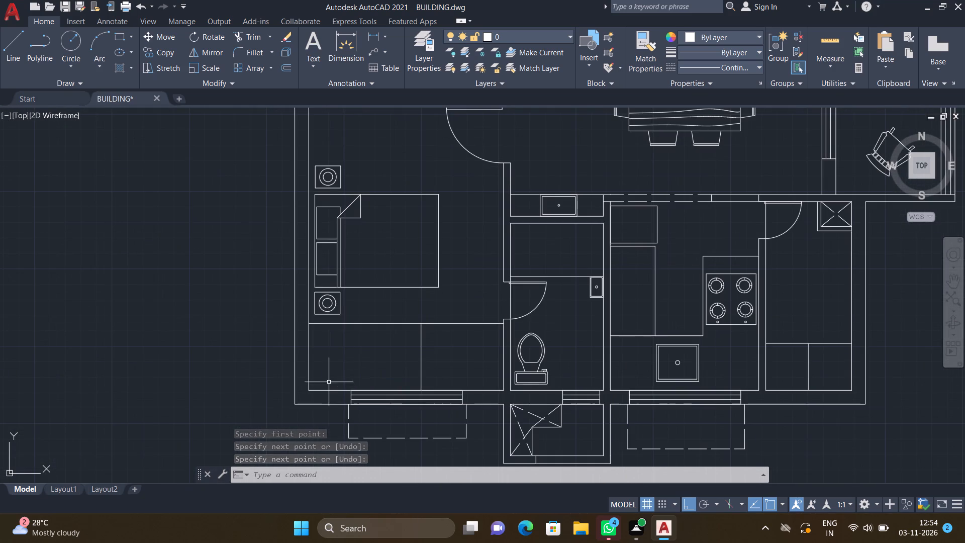
scroll(313, 371, "up", 3)
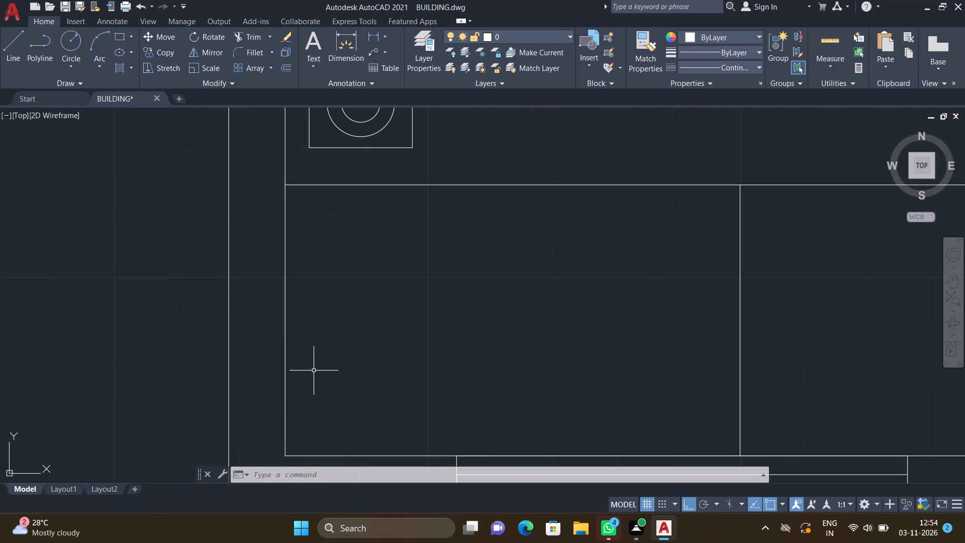
key("l")
key("Return")
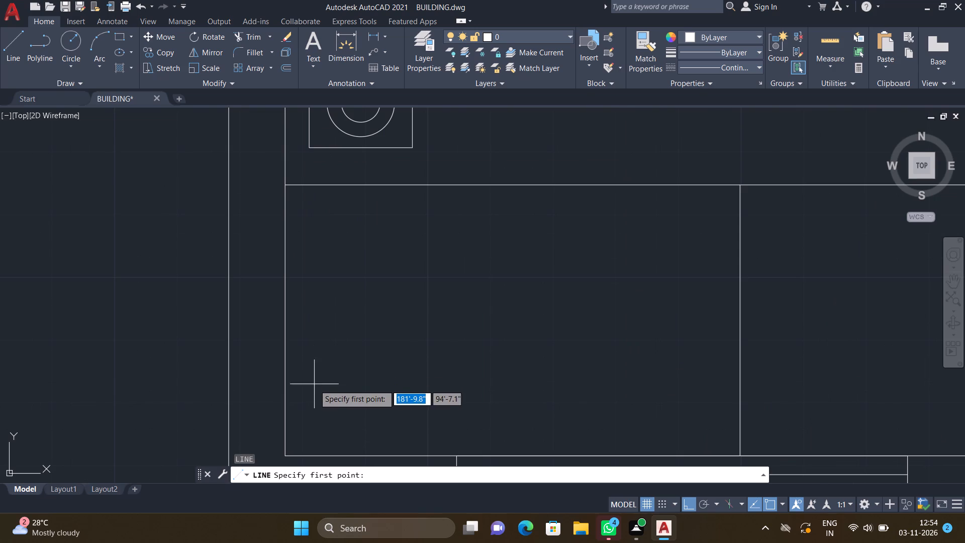
left_click(296, 446)
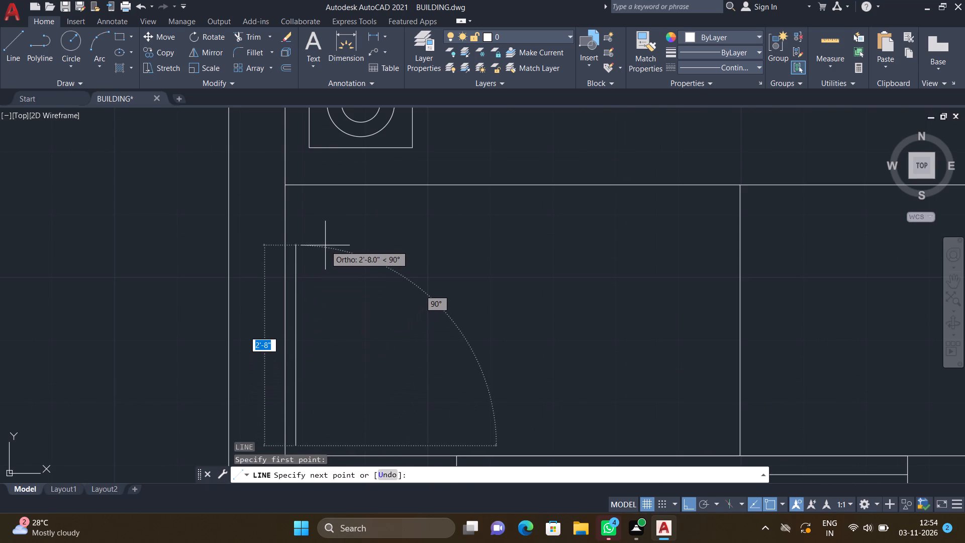
key("F8")
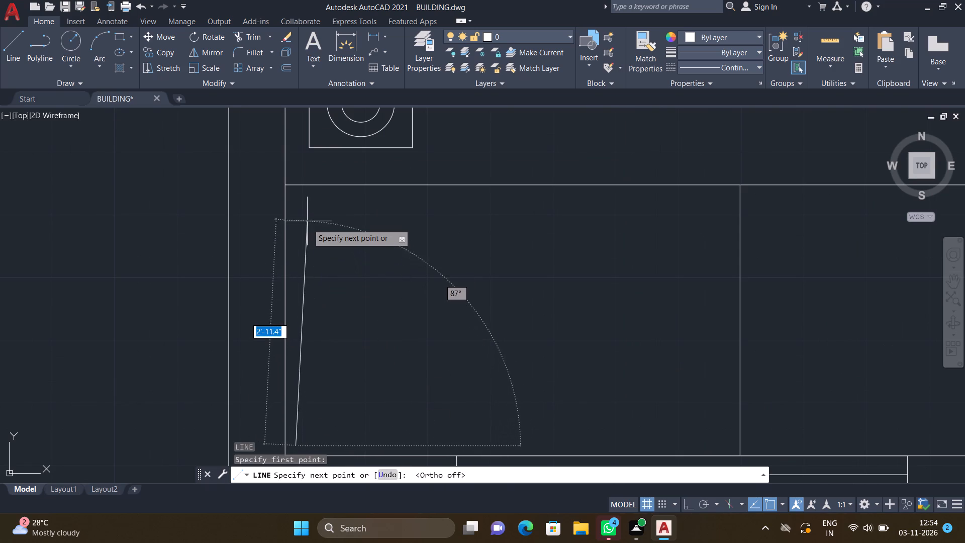
left_click(317, 203)
key("Return")
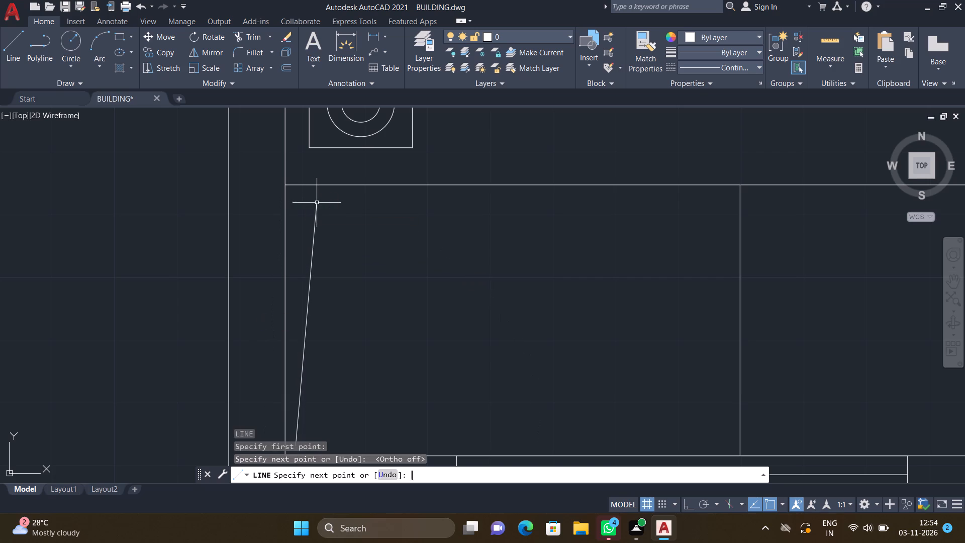
Copy the leaning line eastward as a 14-item array spaced about 5" apart, filling the southwest bedroom's western wardrobe.
scroll(336, 258, "down", 2)
key("c")
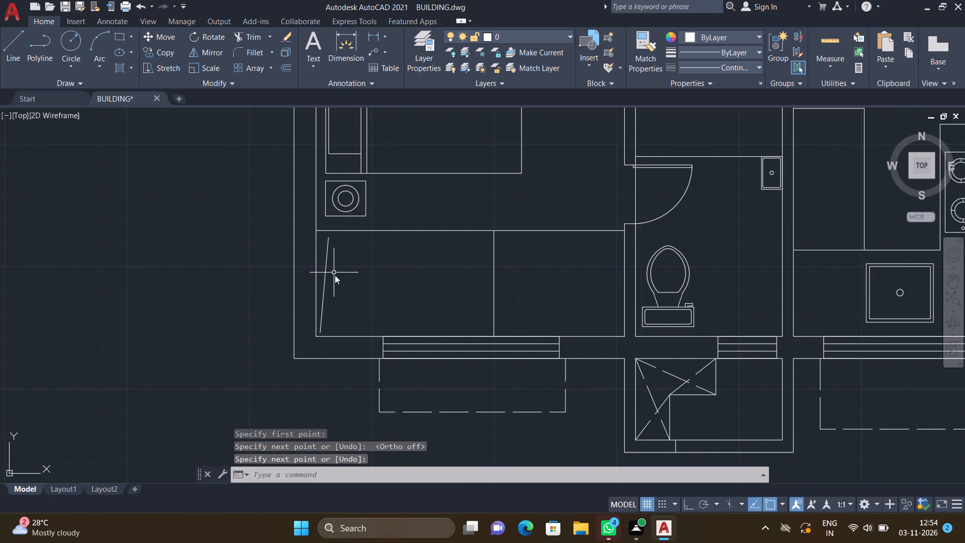
key("o")
key("Return")
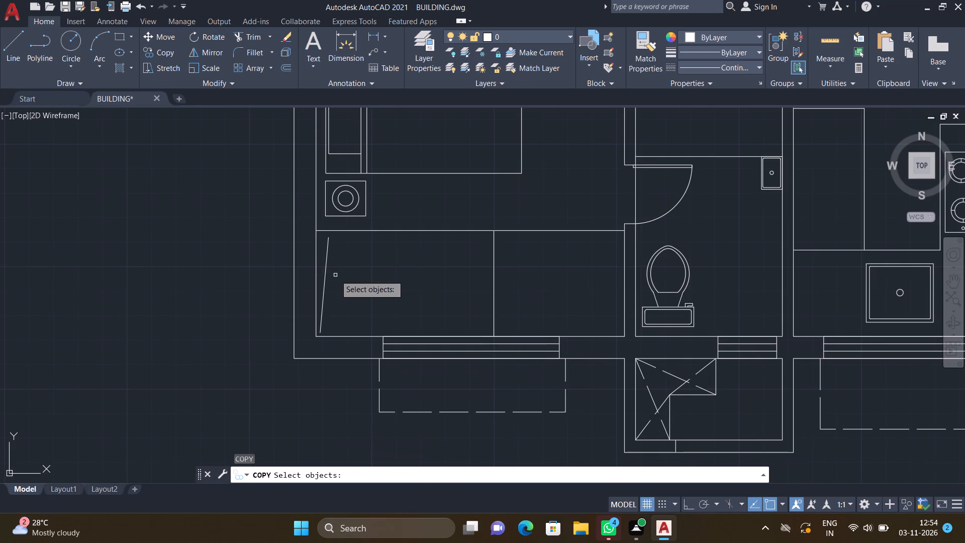
key("F8")
scroll(320, 265, "up", 2)
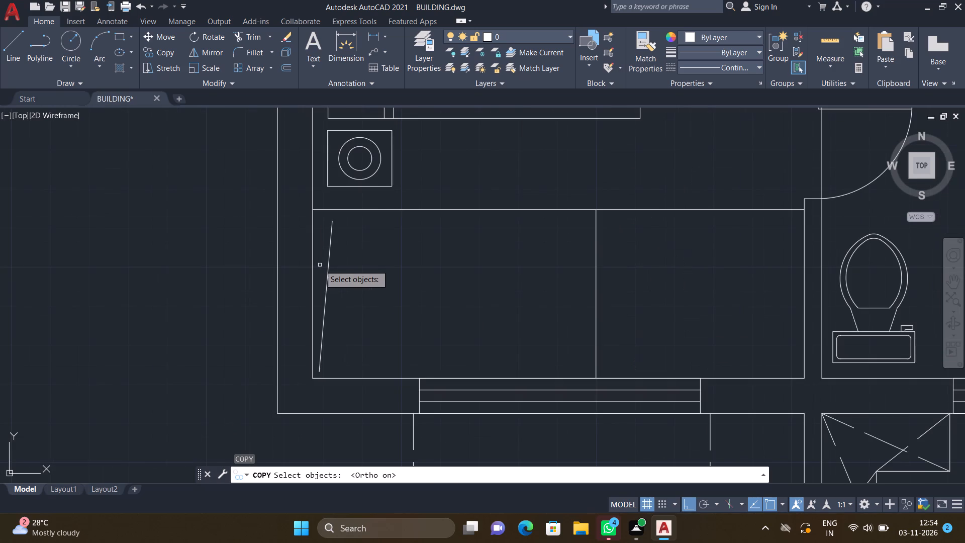
left_click(328, 274)
key("Return")
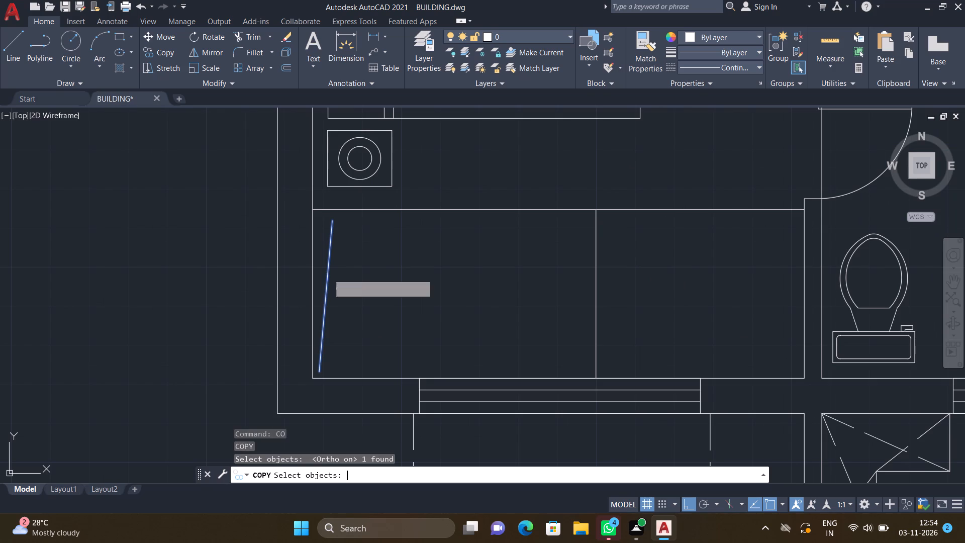
left_click_drag(326, 298, 331, 298)
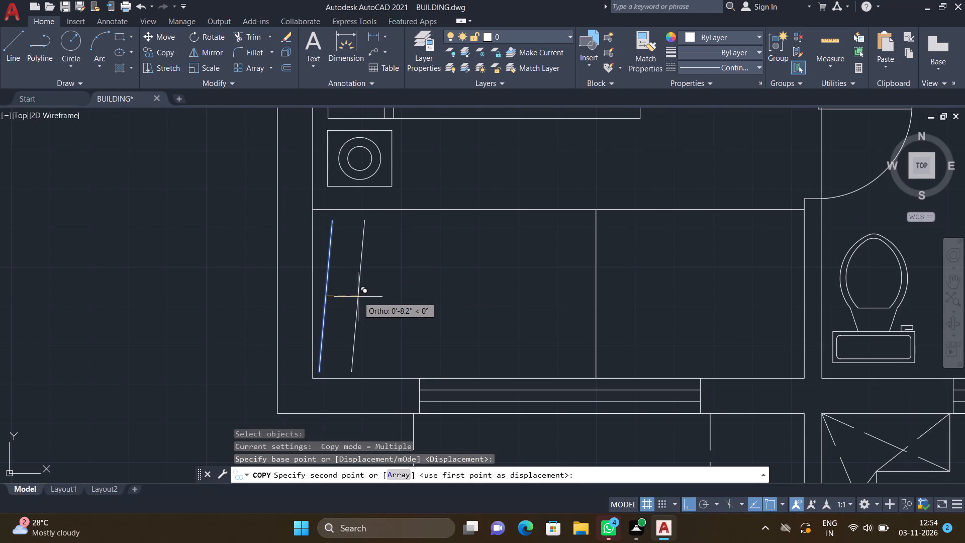
key("a")
key("Return")
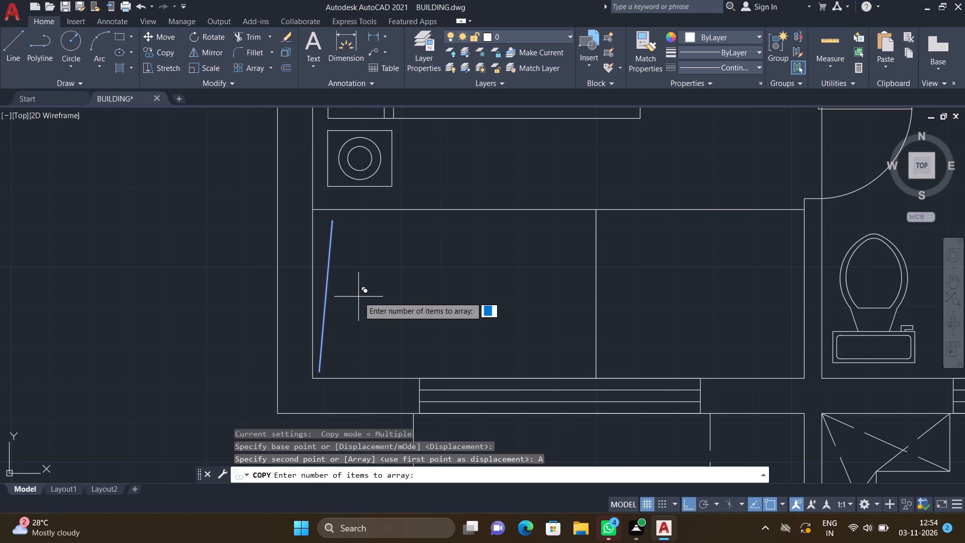
key("6")
key("BackSpace")
key("1")
key("4")
key("Return")
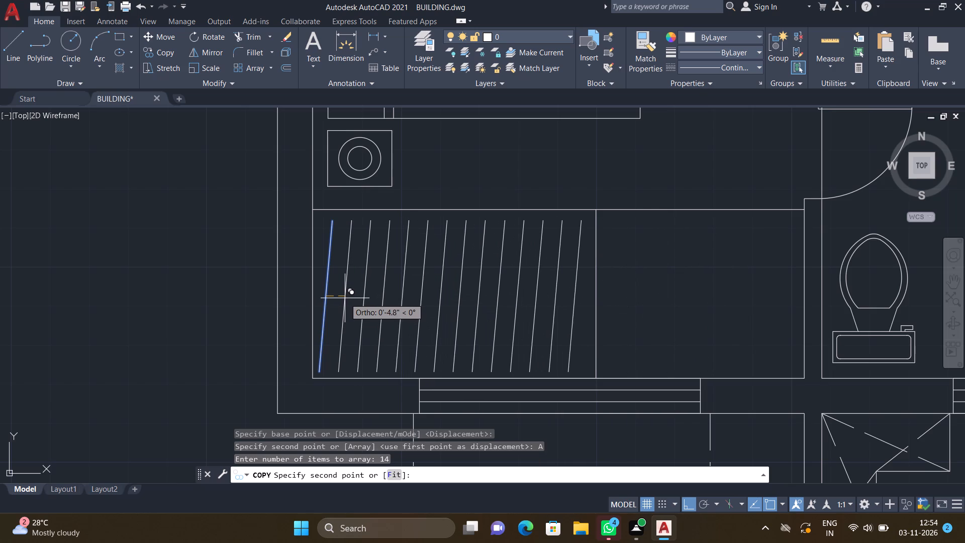
left_click(345, 298)
key("Return")
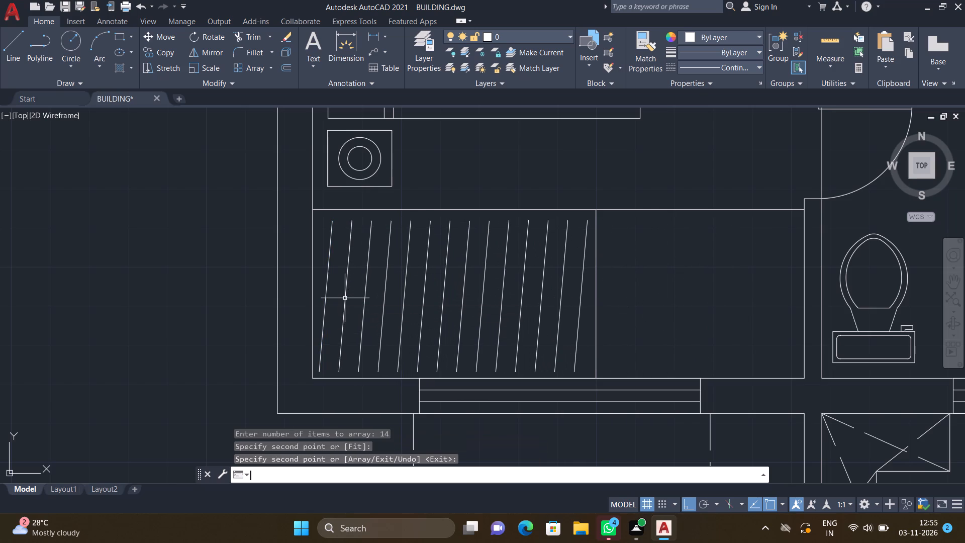
Draw a horizontal hanging-rail line about 5'-9" long across the middle of the slanted lines in the southwest bedroom's western wardrobe.
key("l")
key("Return")
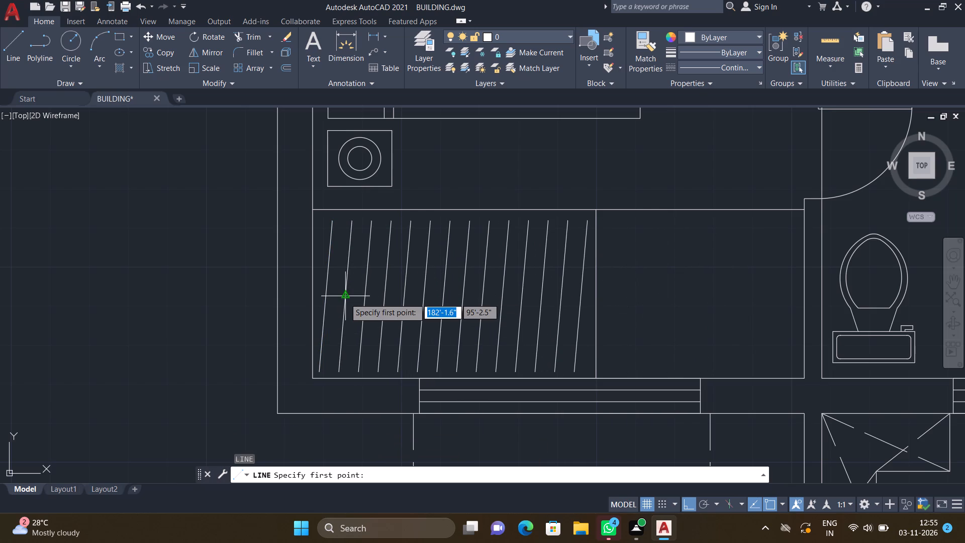
scroll(333, 301, "up", 2)
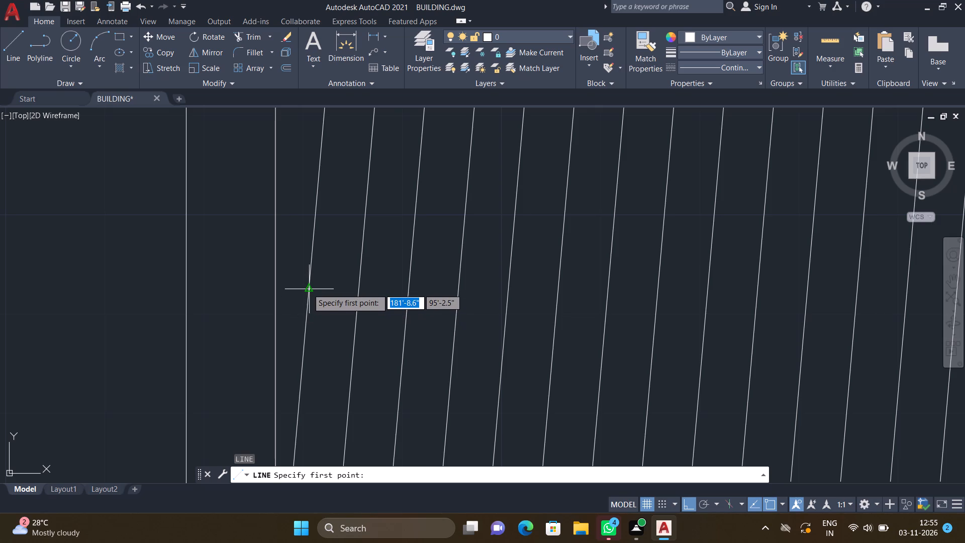
double_click(288, 288)
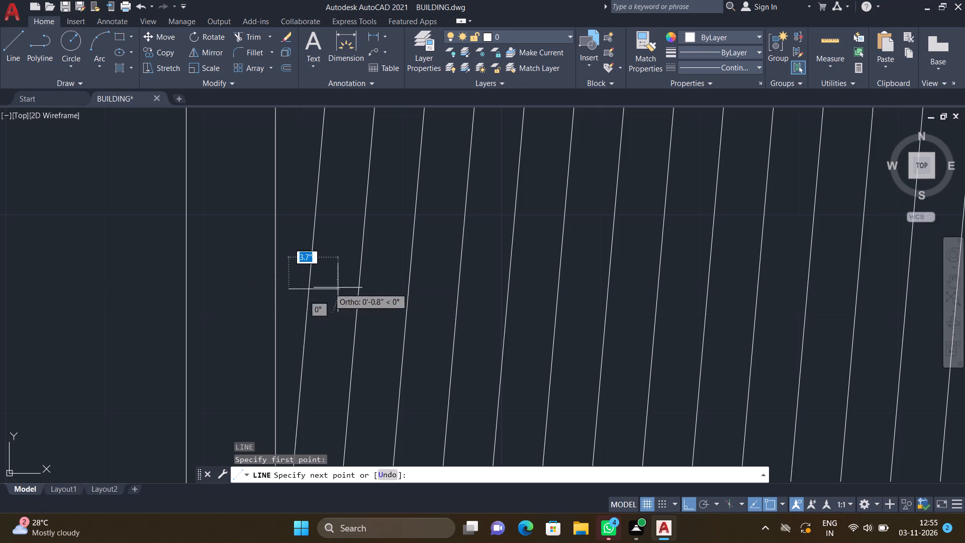
scroll(388, 286, "down", 3)
scroll(539, 287, "up", 3)
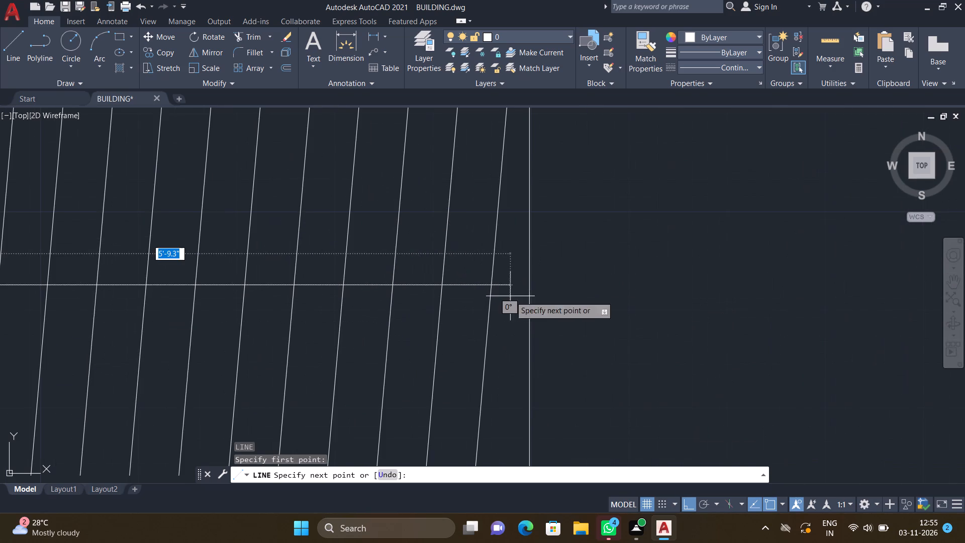
scroll(509, 290, "up", 2)
left_click(509, 278)
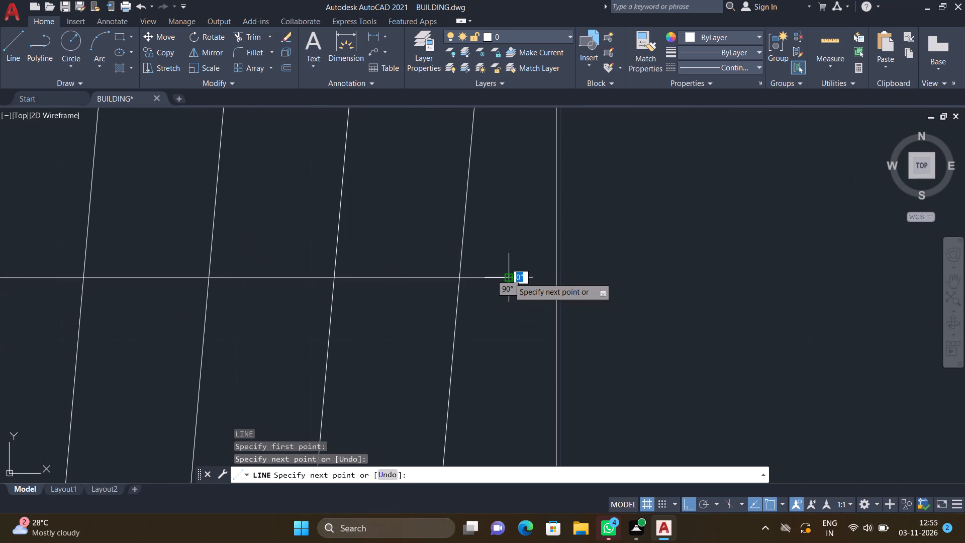
key("Return")
Add a two-line multiline text label reading DRAWING and 10'6"*15'0" in the northwest living room's open floor, just south of the sofas.
scroll(505, 285, "down", 9)
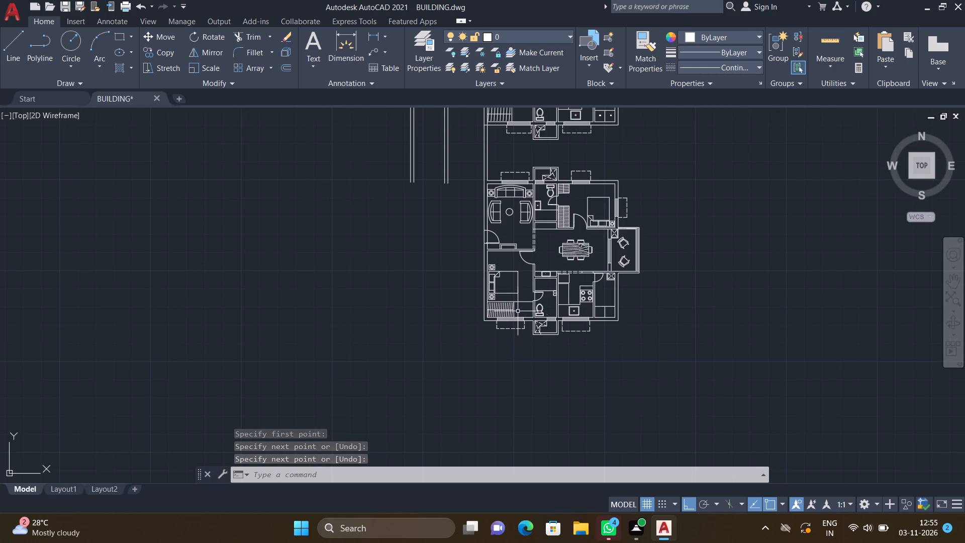
scroll(459, 332, "down", 2)
scroll(498, 317, "up", 4)
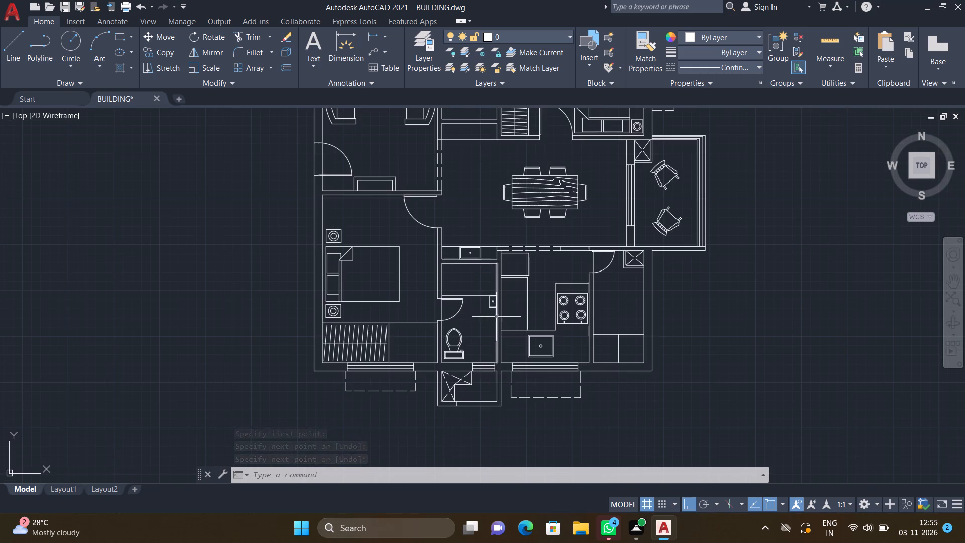
middle_click_drag(471, 239, 446, 311)
scroll(394, 238, "down", 1)
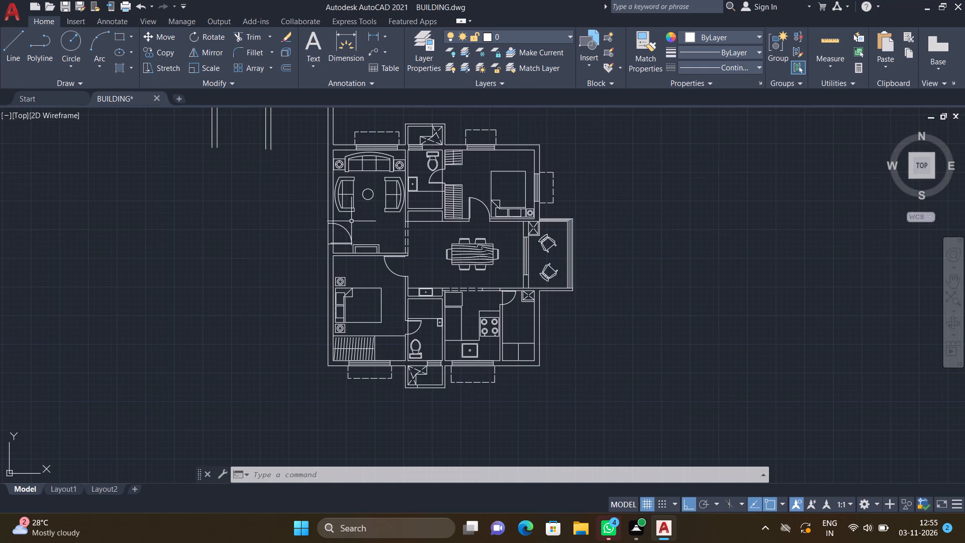
scroll(372, 213, "up", 2)
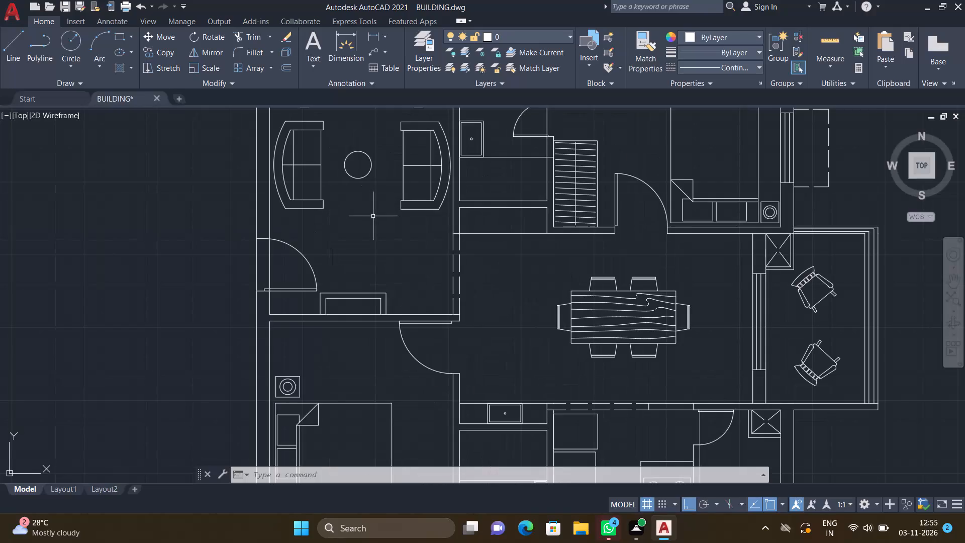
type("MT")
key("Return")
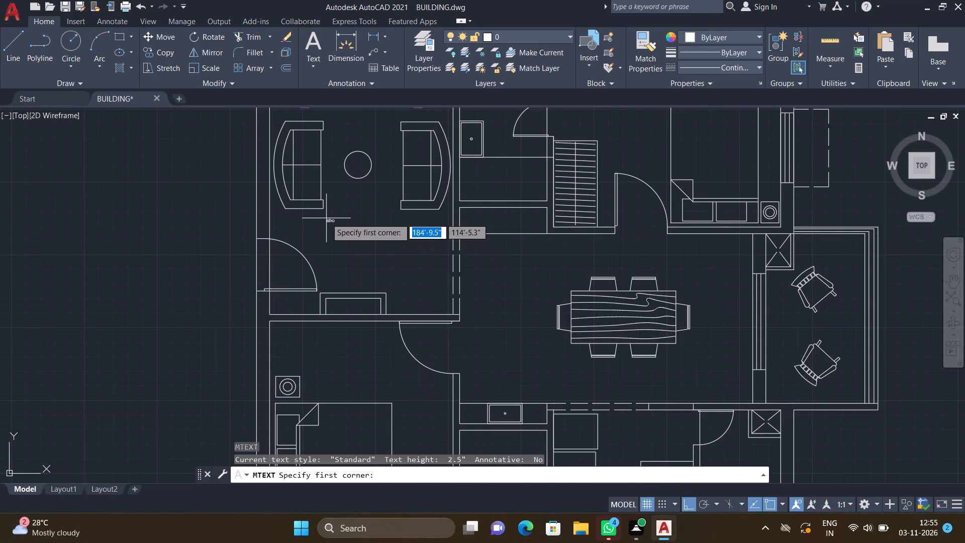
scroll(326, 218, "up", 1)
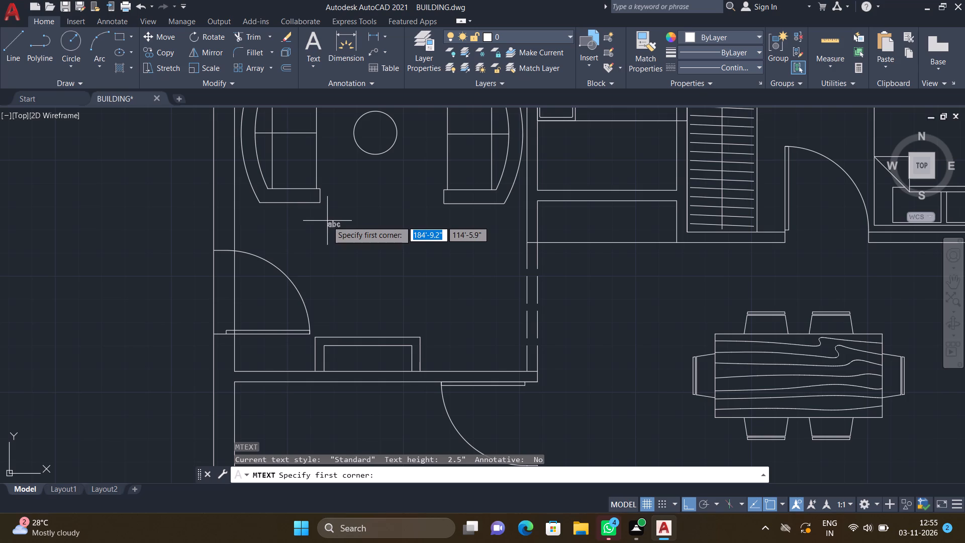
scroll(327, 221, "down", 5)
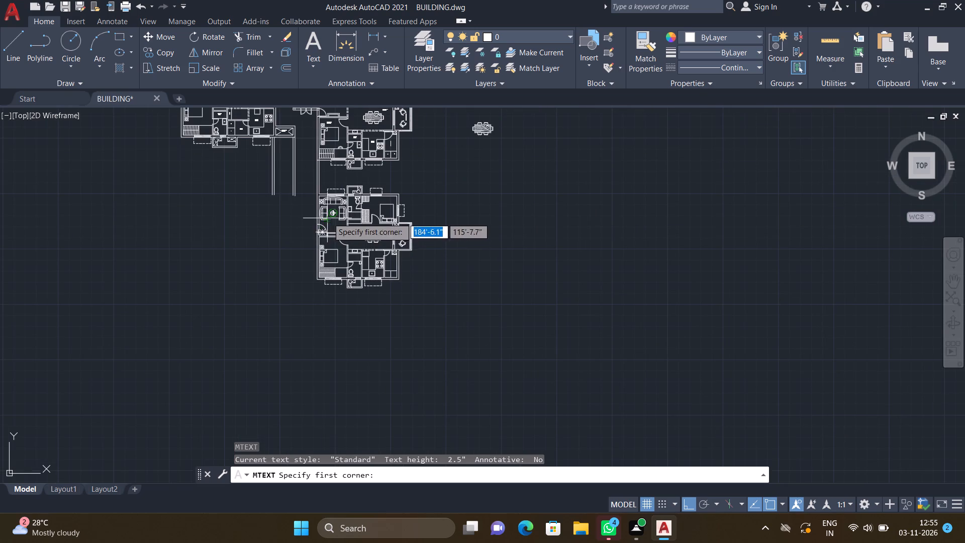
middle_click_drag(325, 229, 327, 306)
scroll(328, 305, "down", 1)
scroll(326, 312, "up", 3)
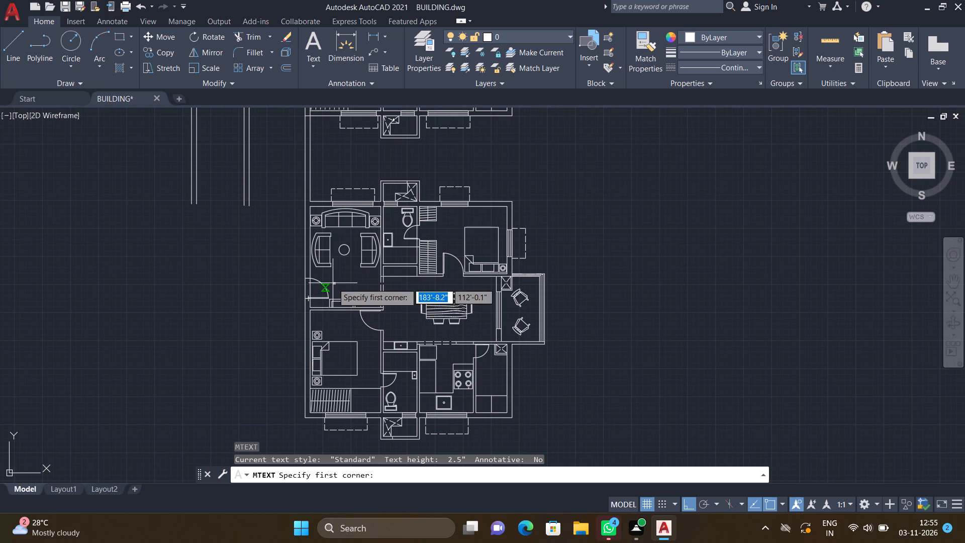
scroll(334, 288, "up", 3)
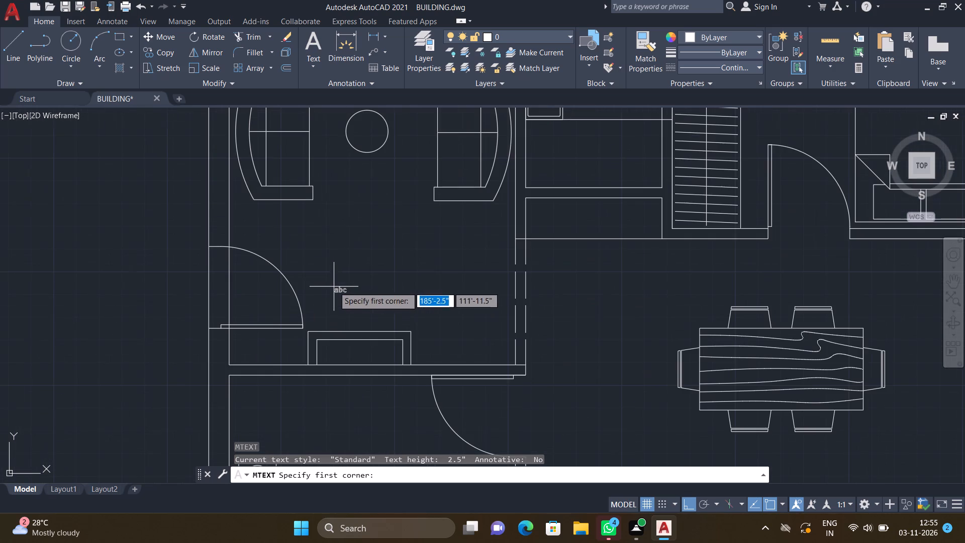
left_click(320, 221)
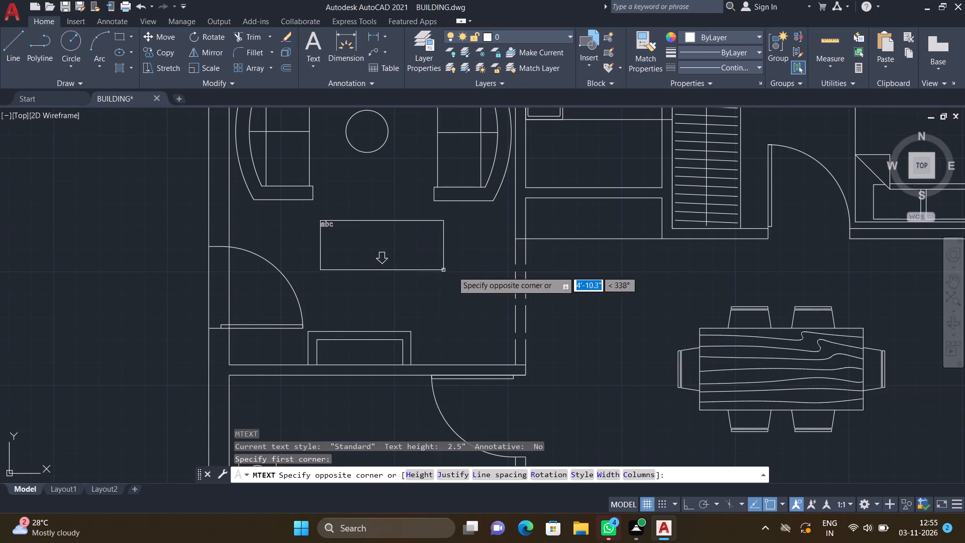
left_click(455, 271)
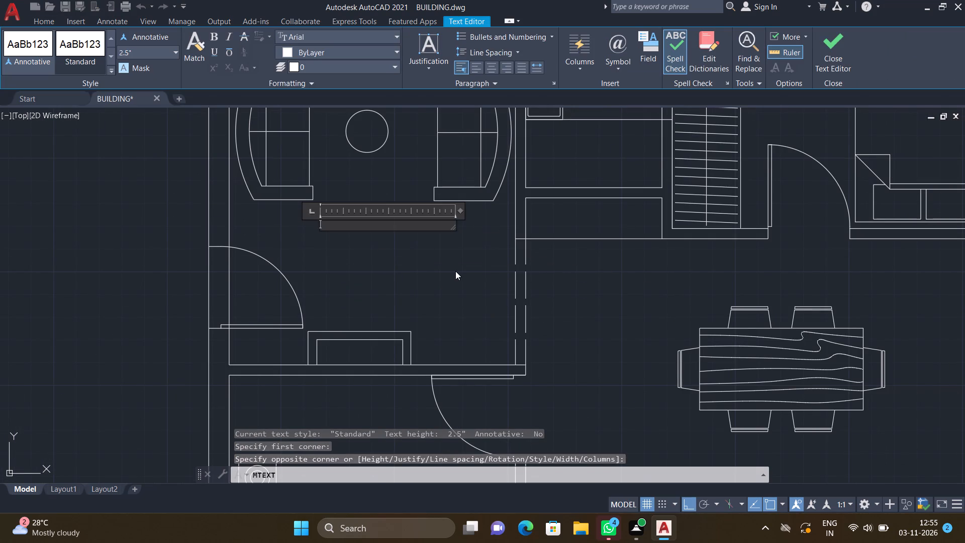
type("DR")
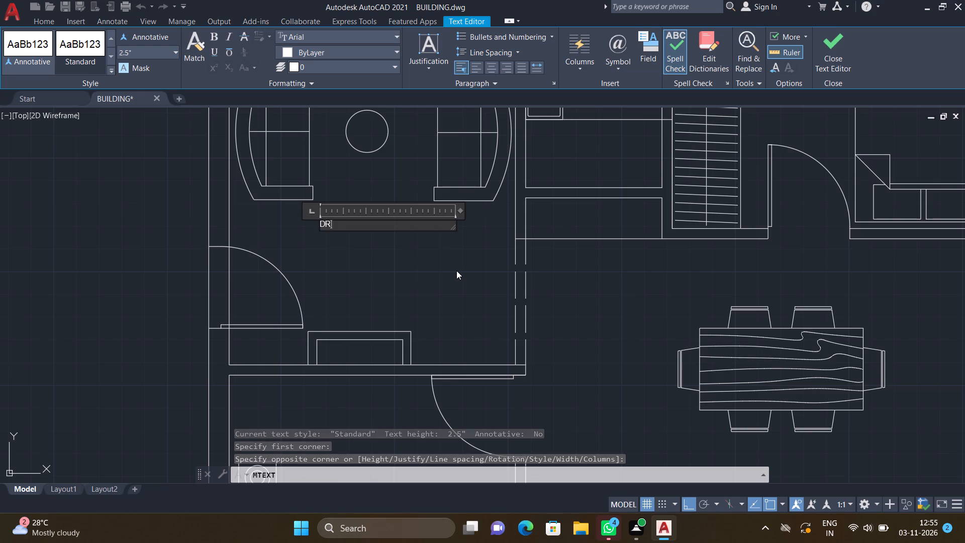
type("AWING")
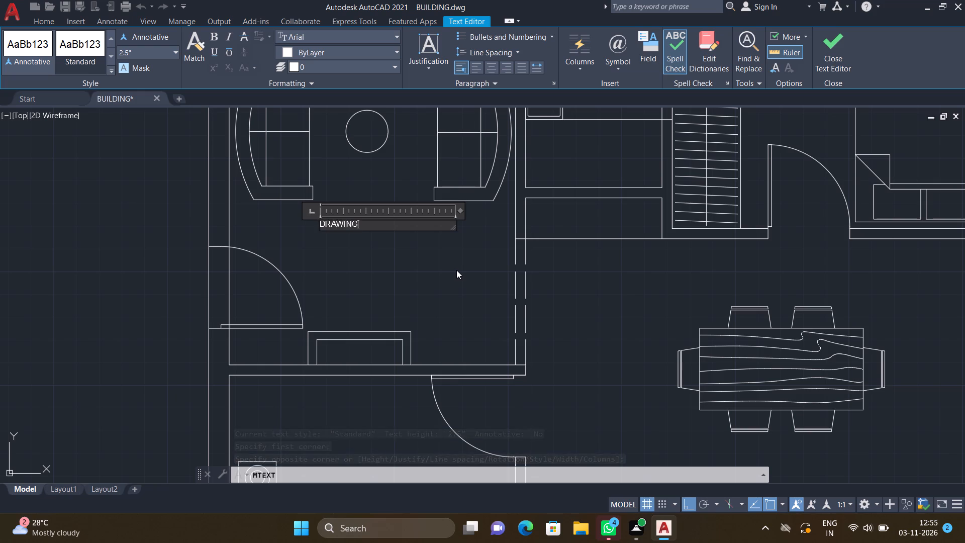
key("Return")
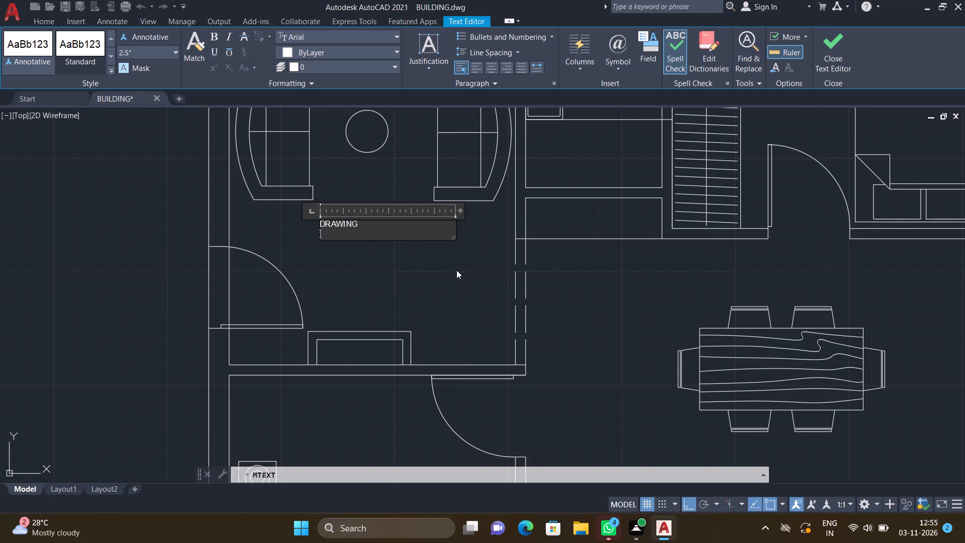
type("10'")
type("6\"*")
type("15'")
type("0\"")
key("Return")
key("Escape")
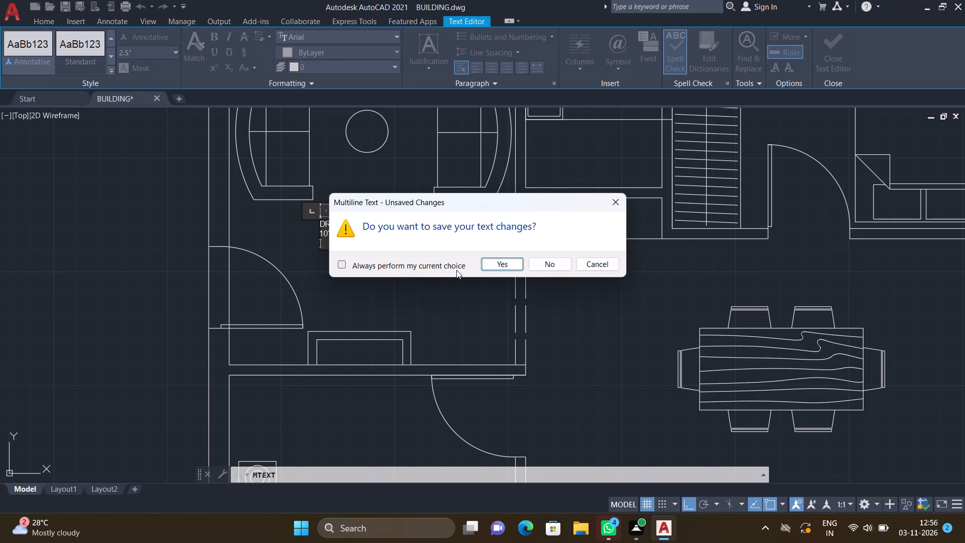
left_click(492, 264)
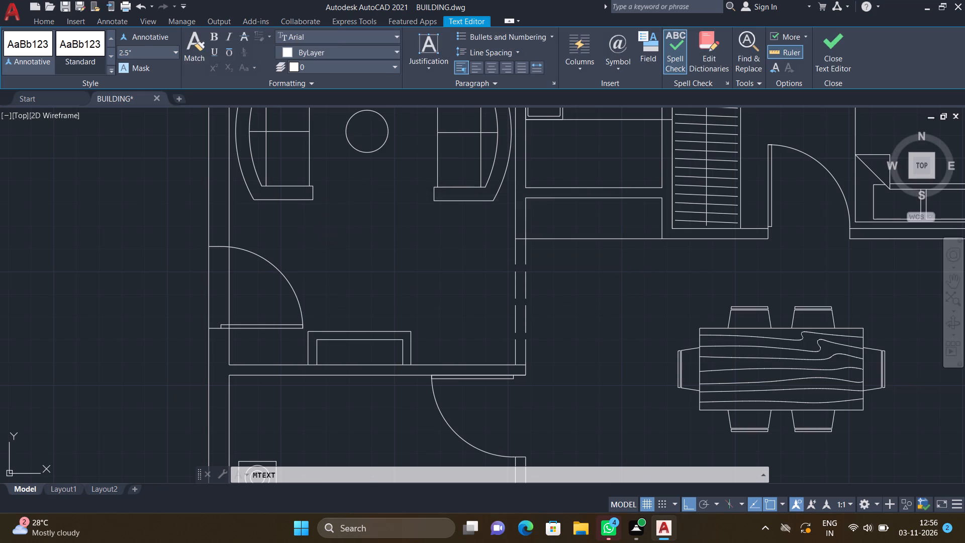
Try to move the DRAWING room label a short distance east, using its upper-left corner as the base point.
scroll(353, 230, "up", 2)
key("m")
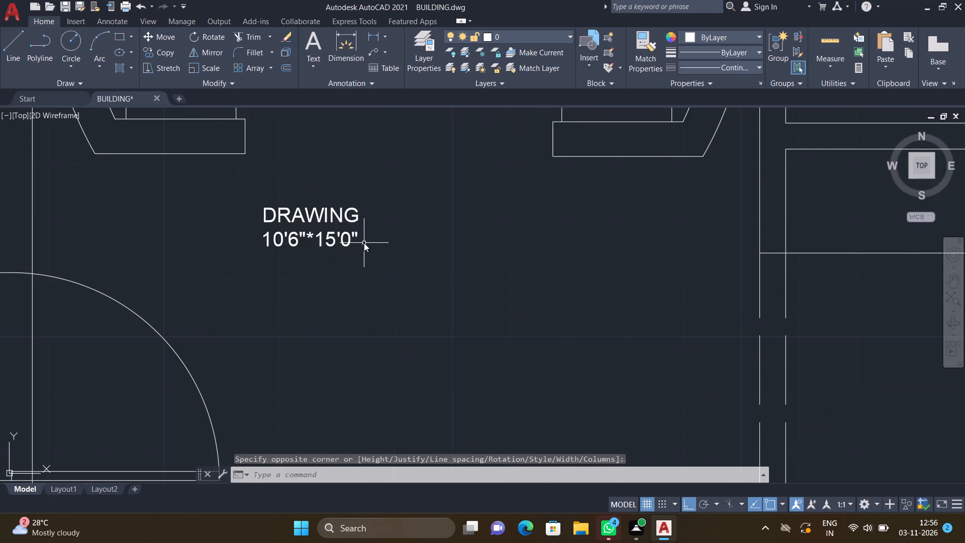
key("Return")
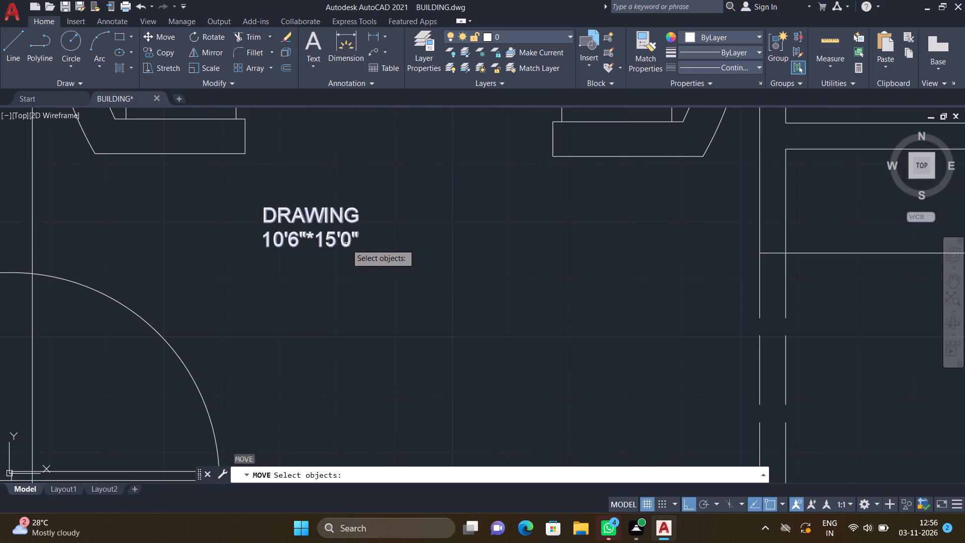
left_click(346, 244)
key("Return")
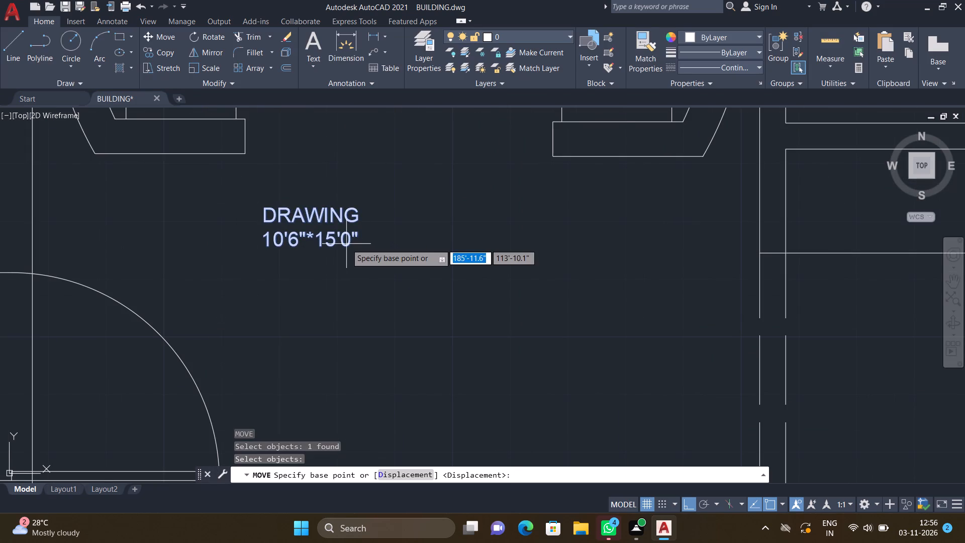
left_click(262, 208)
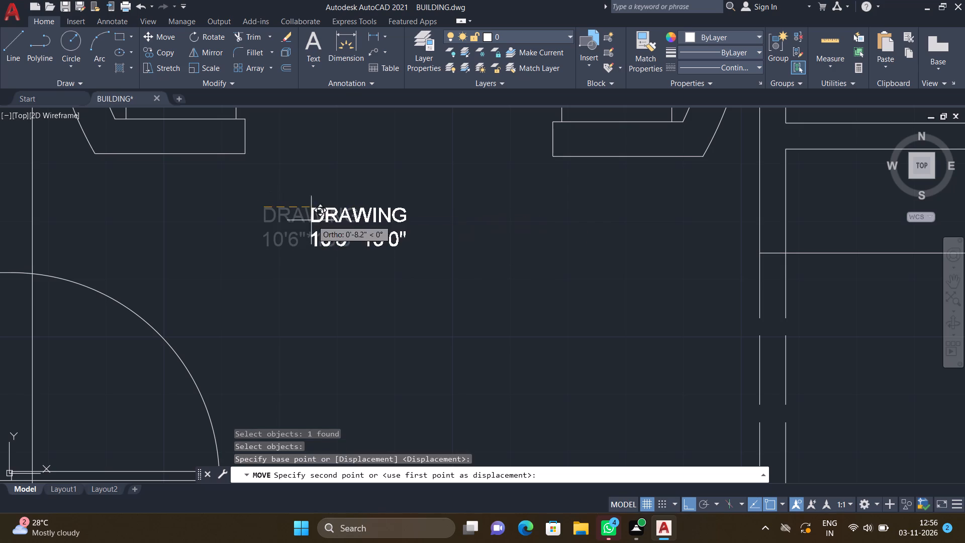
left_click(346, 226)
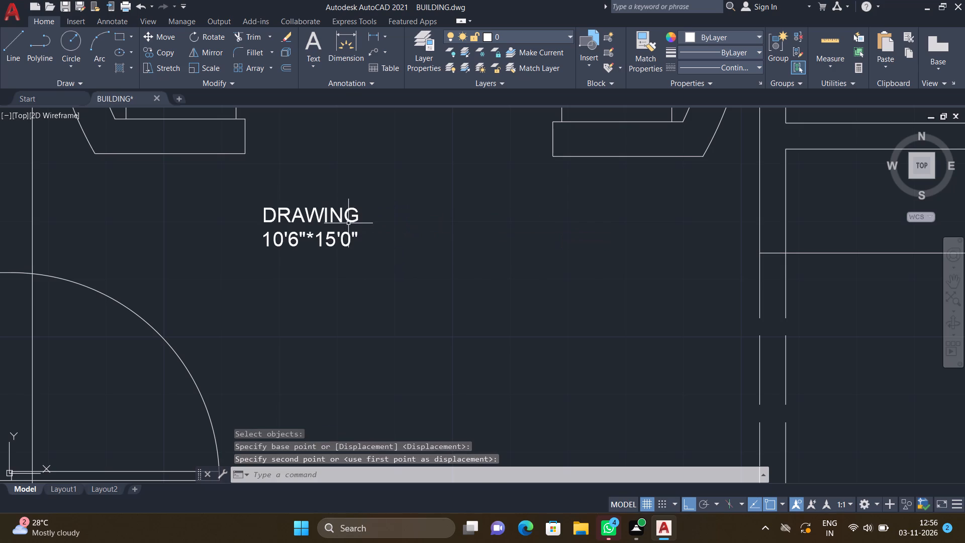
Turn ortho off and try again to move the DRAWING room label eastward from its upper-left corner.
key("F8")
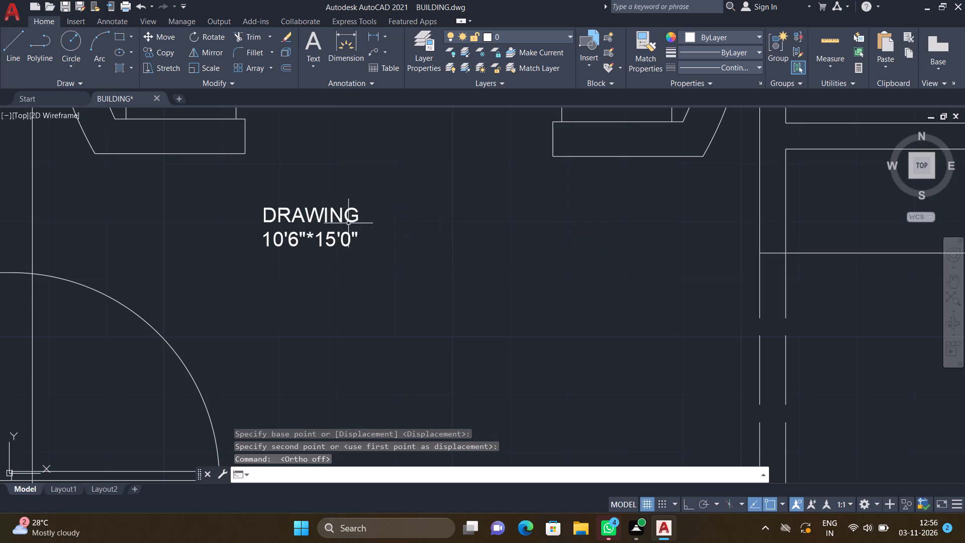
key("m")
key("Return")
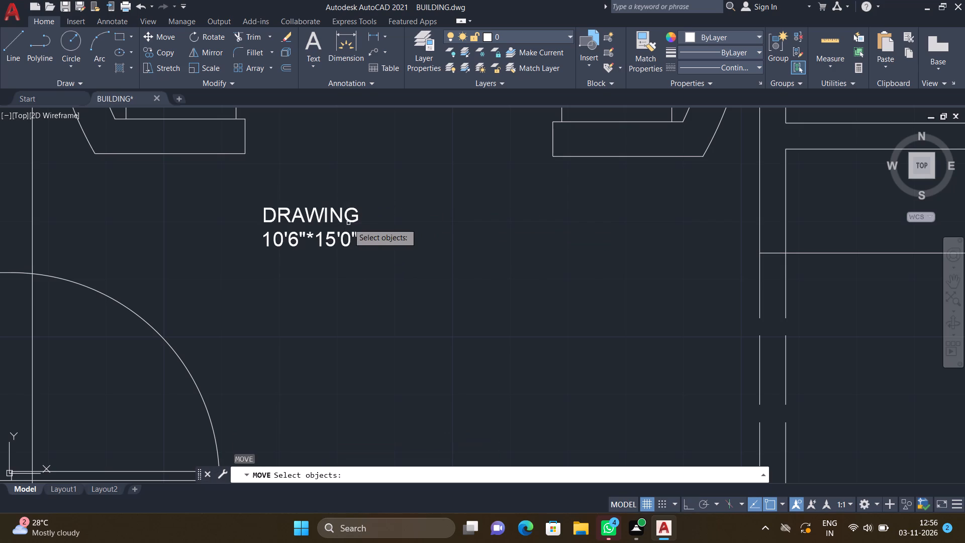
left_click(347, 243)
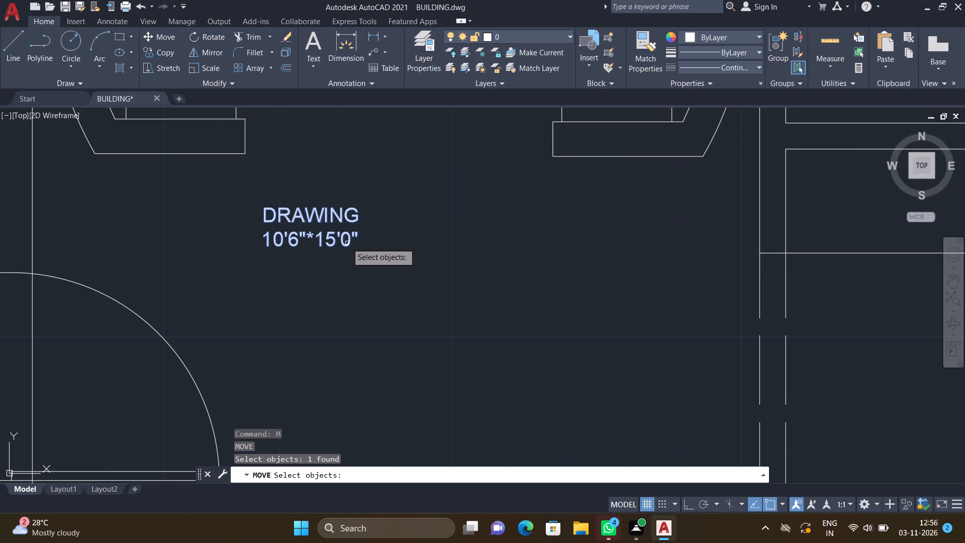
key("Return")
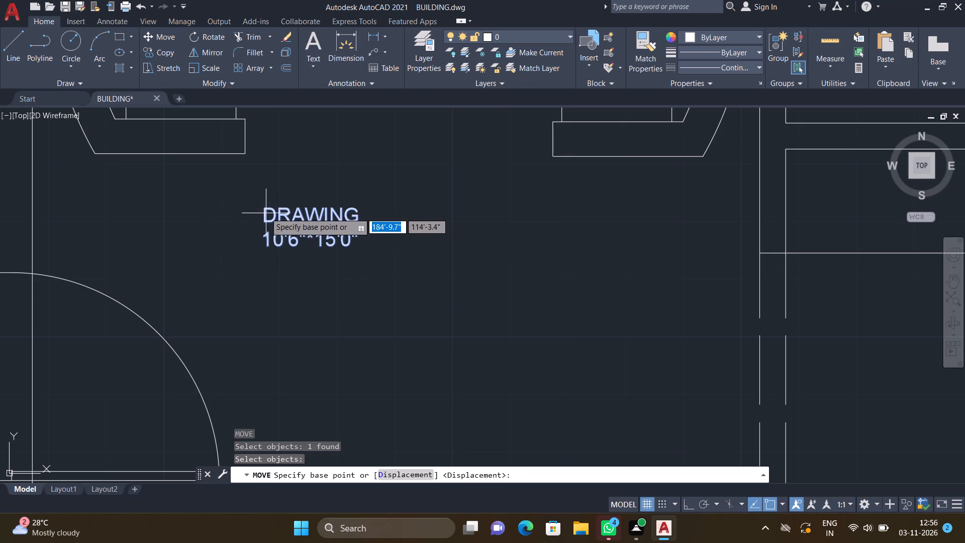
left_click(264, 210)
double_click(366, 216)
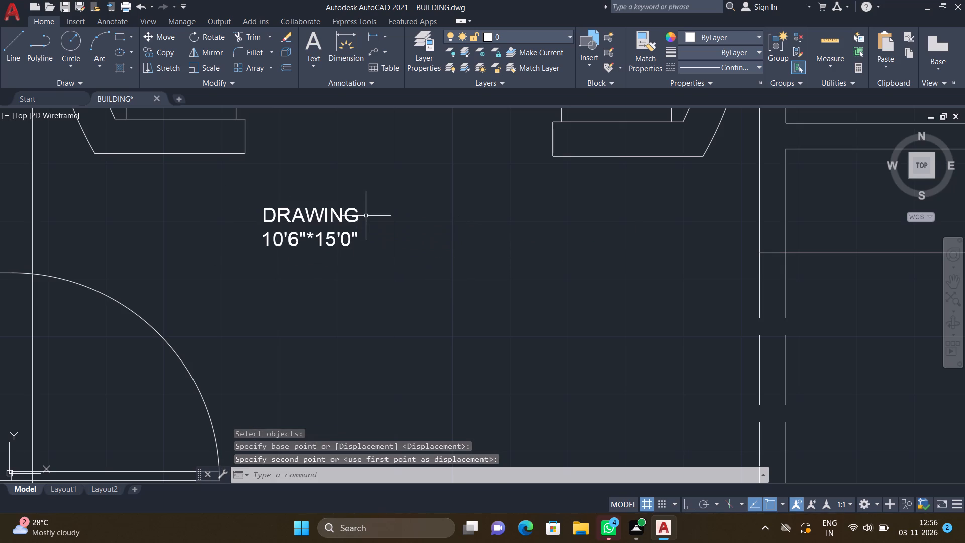
Move the DRAWING room label east and slightly north in the northwest living room, using its upper-left corner as the base point.
key("m")
key("Return")
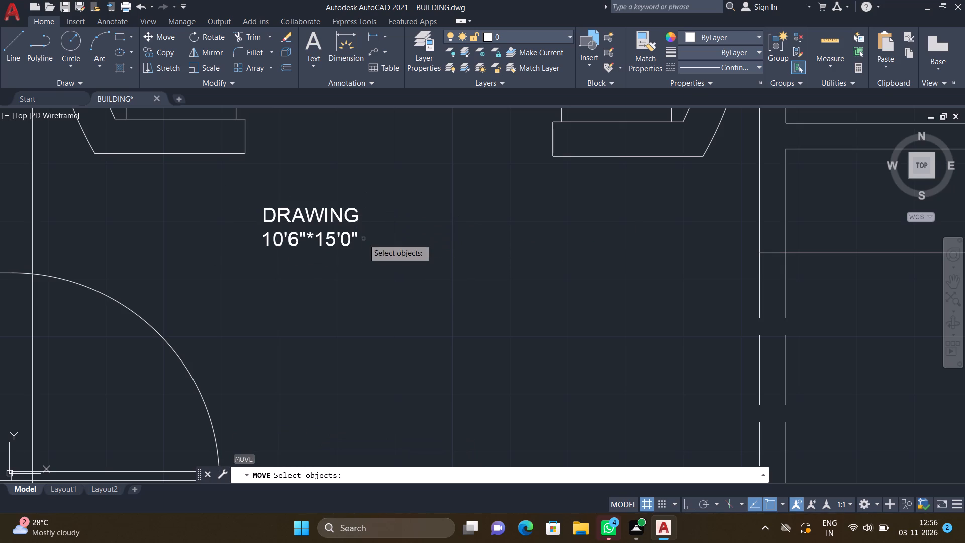
left_click_drag(367, 266, 360, 259)
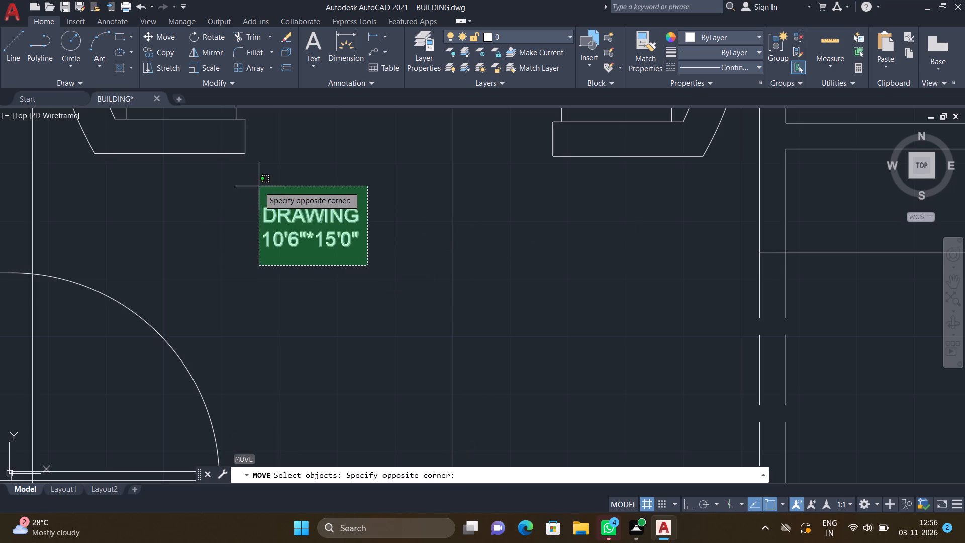
left_click(259, 186)
key("Return")
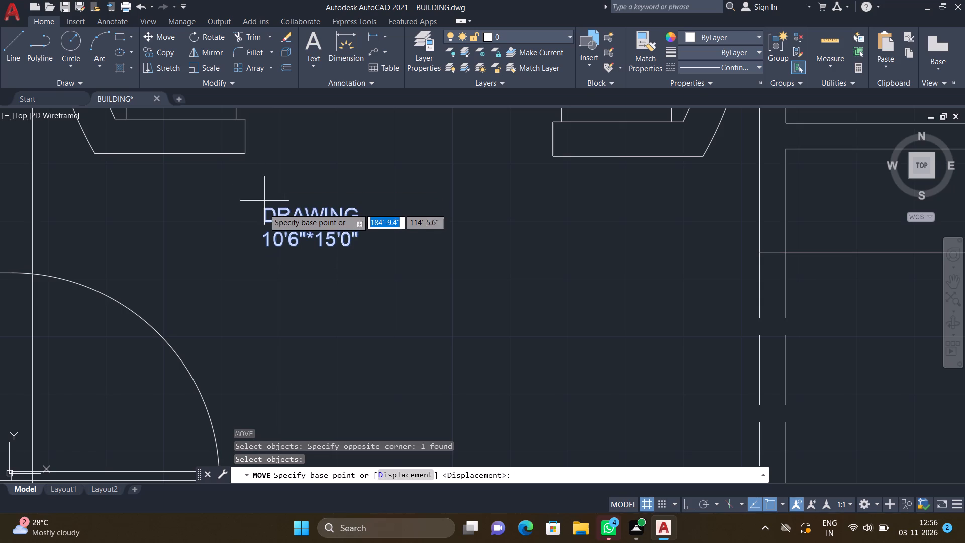
left_click(265, 211)
left_click(373, 195)
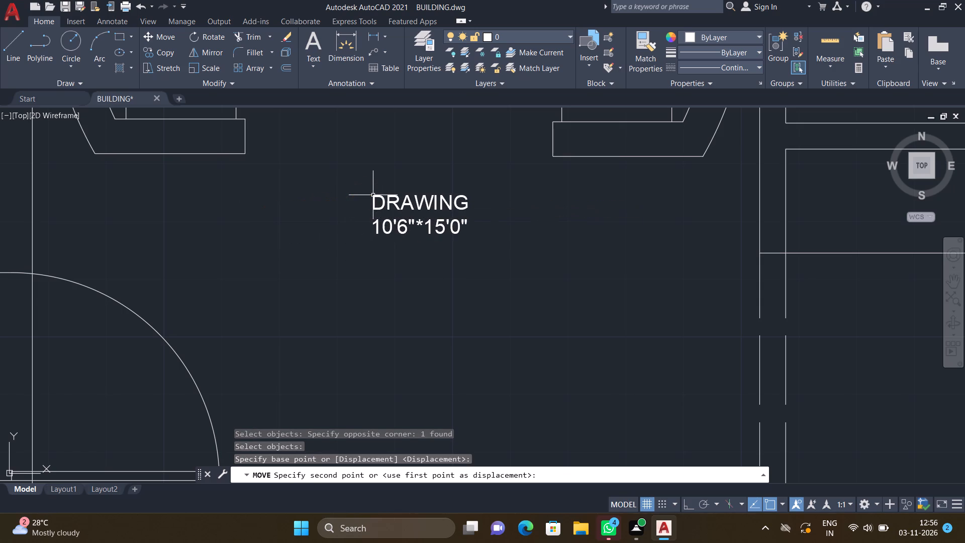
Add a two-line multiline text label reading TOILET-1 and 5'0"*8'6" in the open southern part of the northern toilet.
scroll(393, 210, "down", 5)
scroll(397, 214, "up", 1)
middle_click_drag(374, 266, 374, 271)
scroll(489, 188, "up", 3)
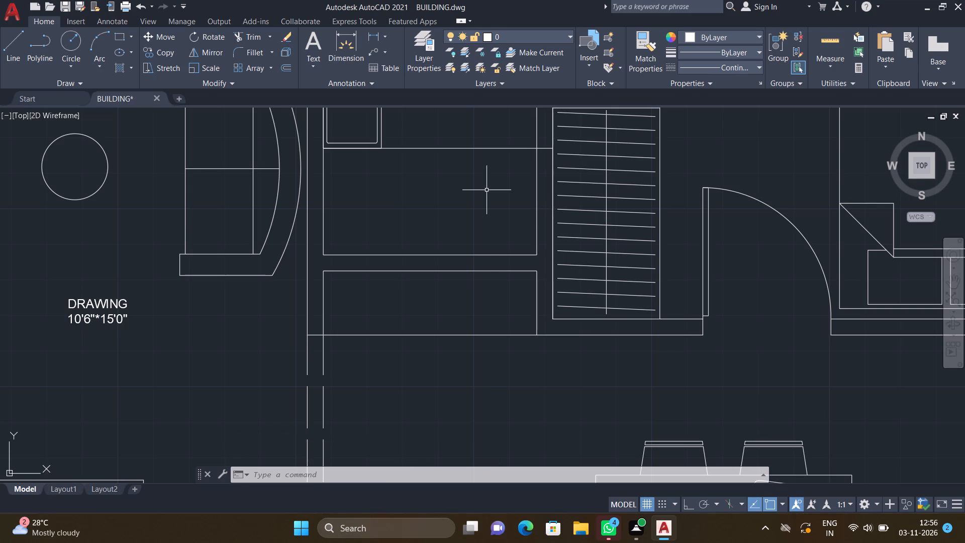
type("MT")
key("Return")
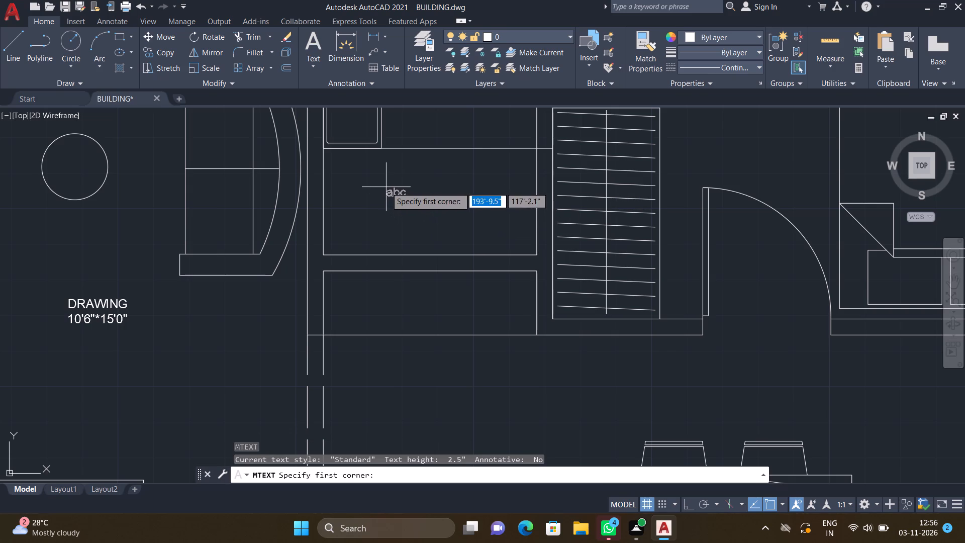
left_click_drag(351, 175, 356, 179)
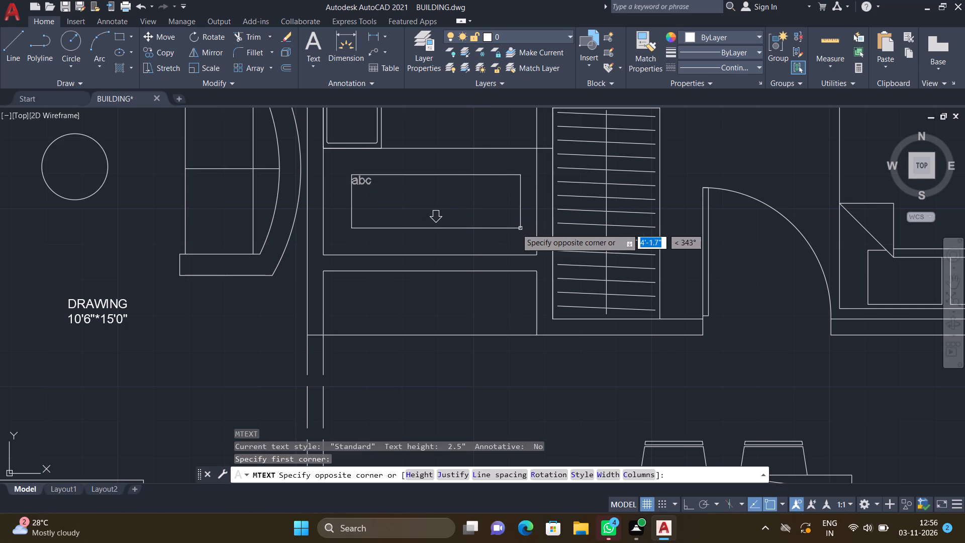
left_click(511, 228)
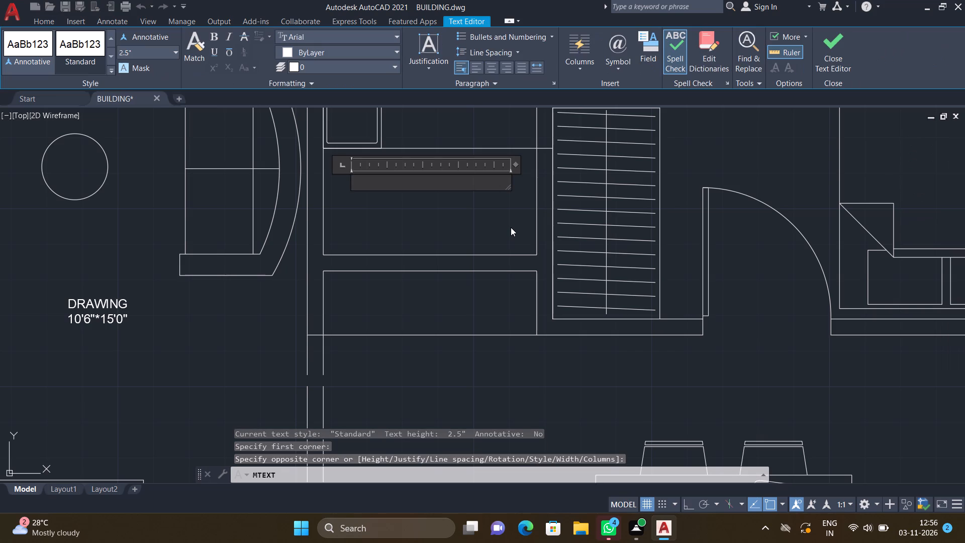
type("TOILET")
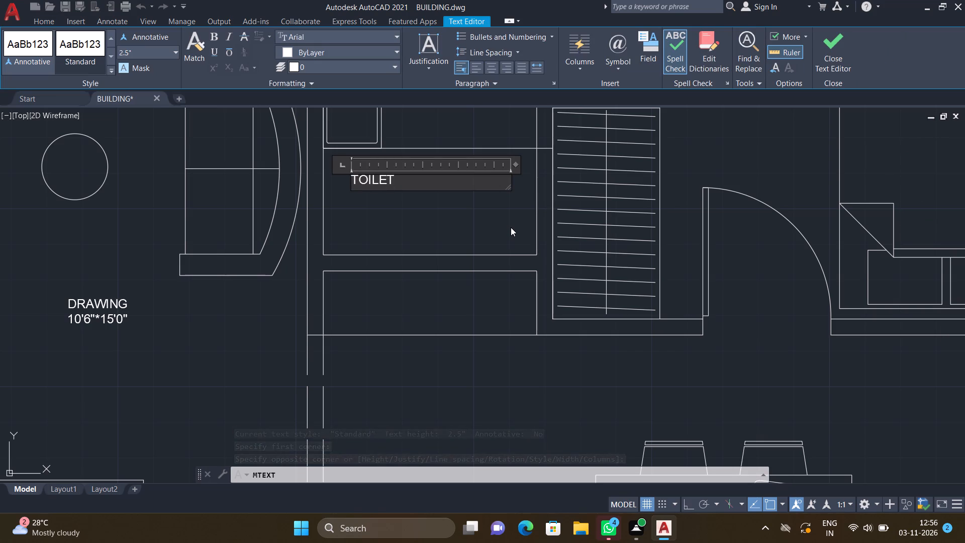
type("-1")
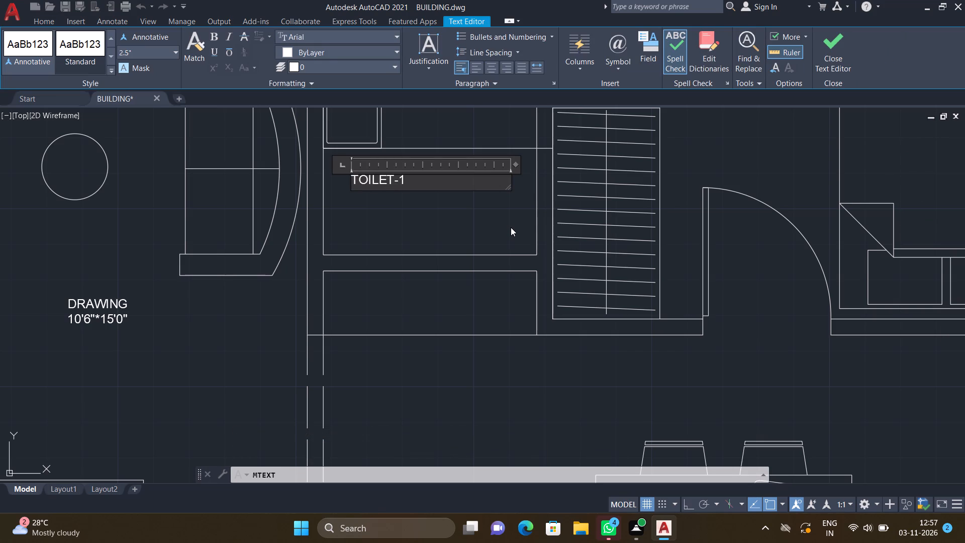
key("Return")
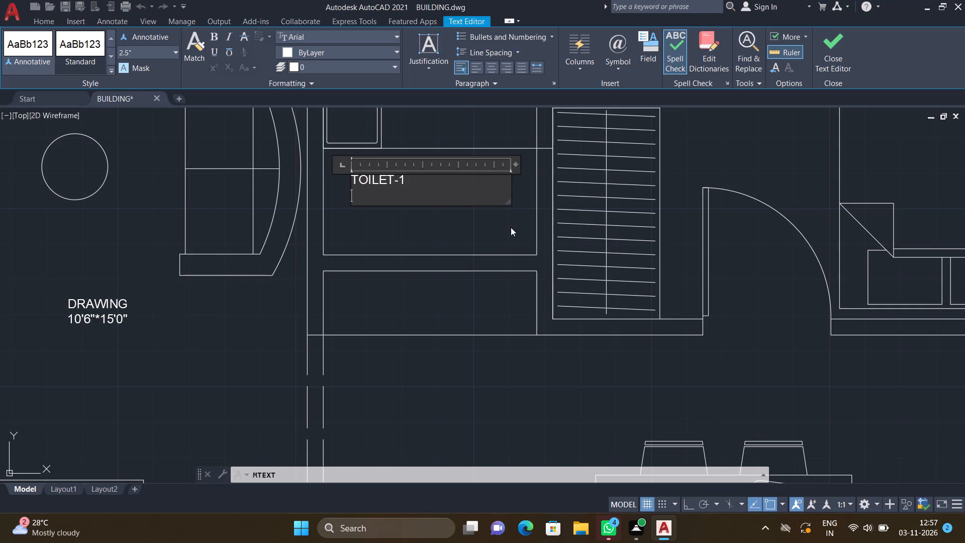
type("5'0\"*")
type("8'")
type("6\"")
key("Return")
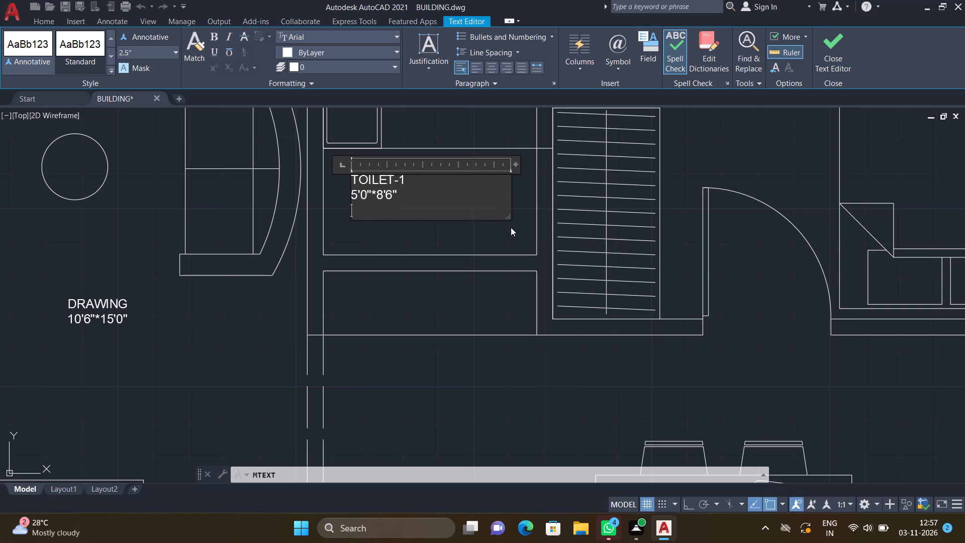
key("Escape")
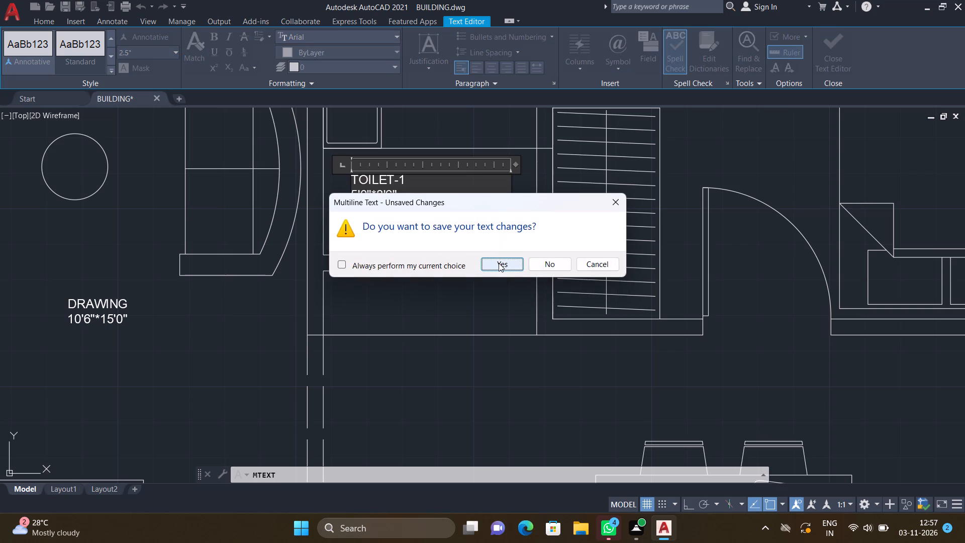
left_click(499, 263)
Move the TOILET-1 label east and slightly south from its upper-left corner, toward the middle of the toilet's open floor.
key("m")
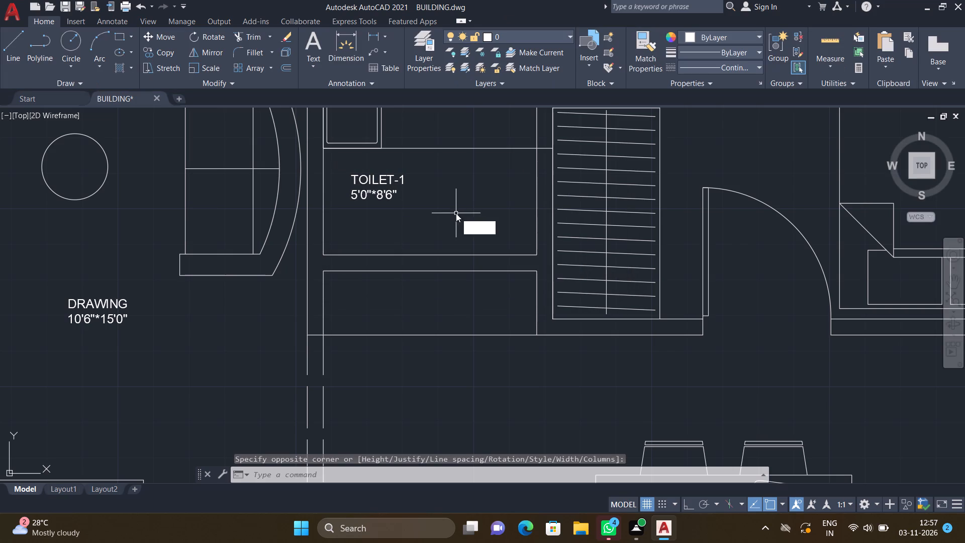
key("Return")
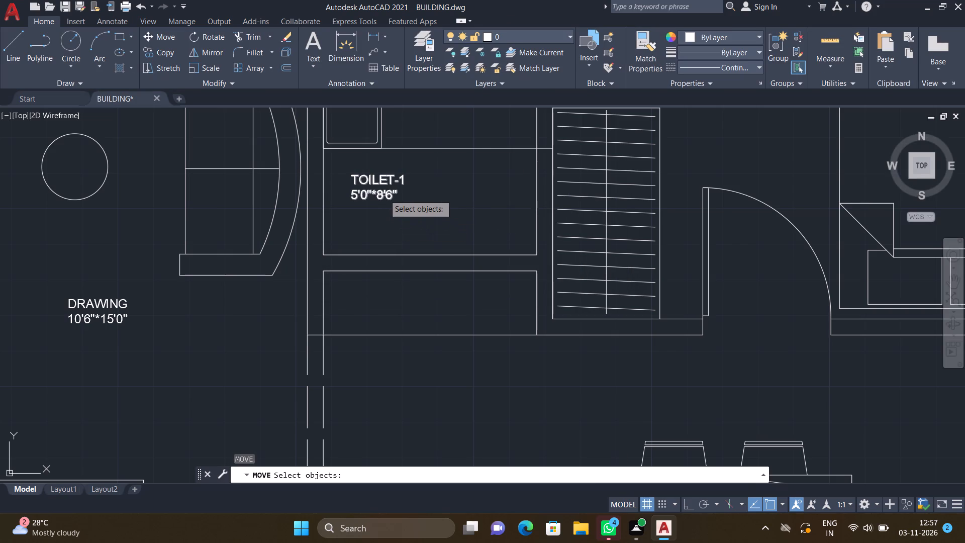
double_click(384, 195)
key("Return")
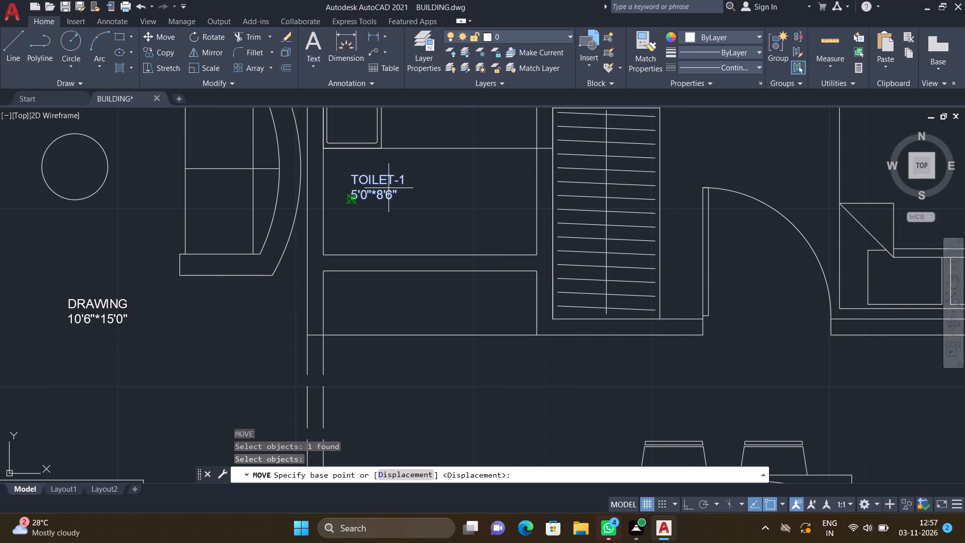
scroll(347, 179, "up", 1)
left_click_drag(351, 172, 355, 174)
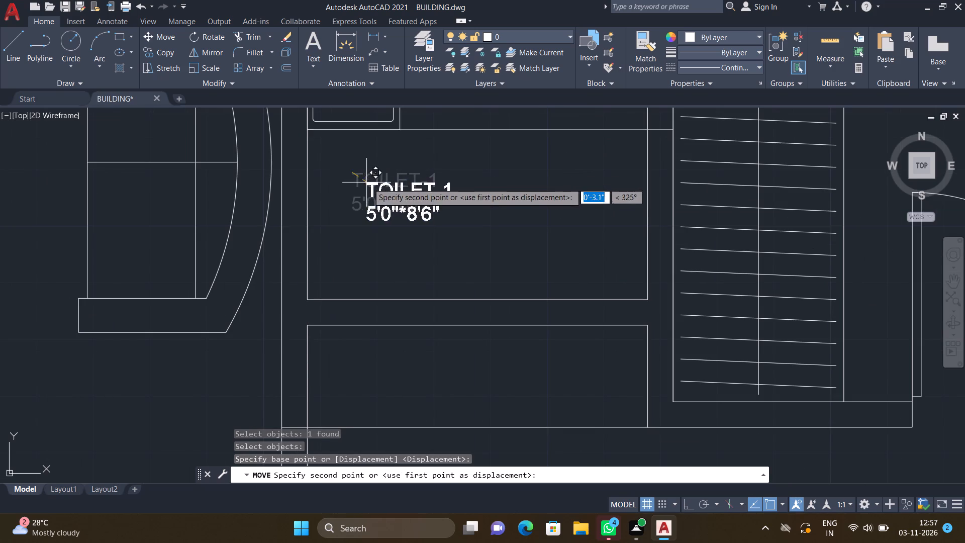
left_click(449, 195)
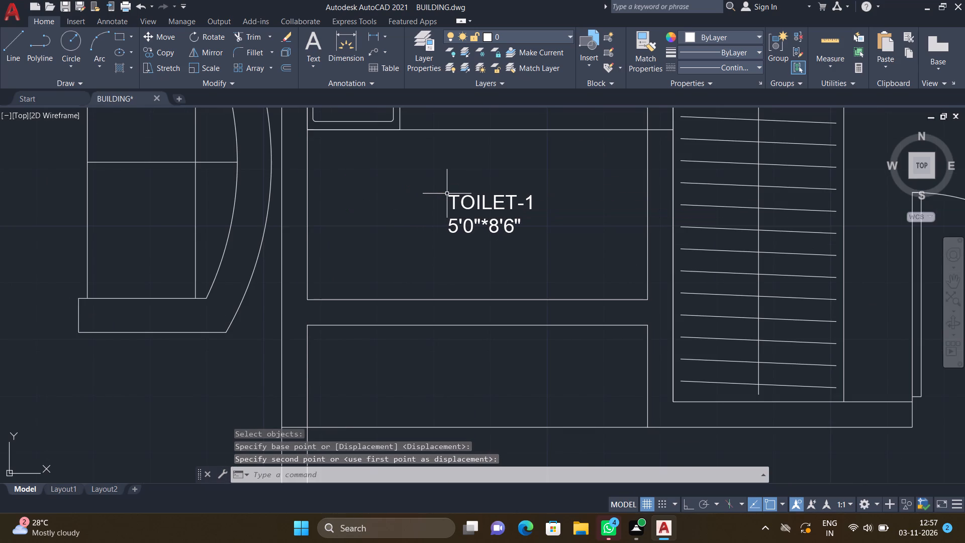
Add a multiline text label reading POOJA in the narrow rectangular space directly south of the TOILET-1 room.
scroll(450, 210, "down", 2)
scroll(463, 286, "up", 2)
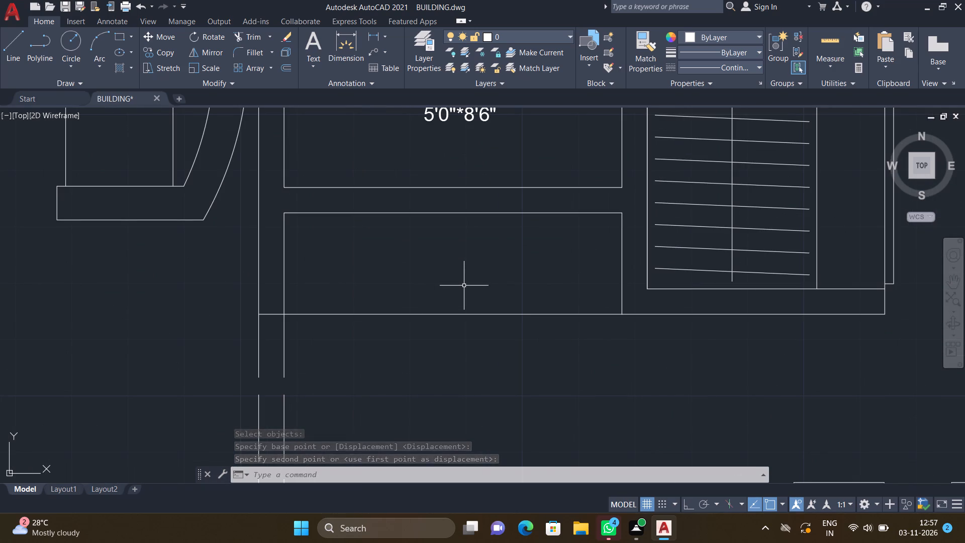
key("m")
key("t")
key("Return")
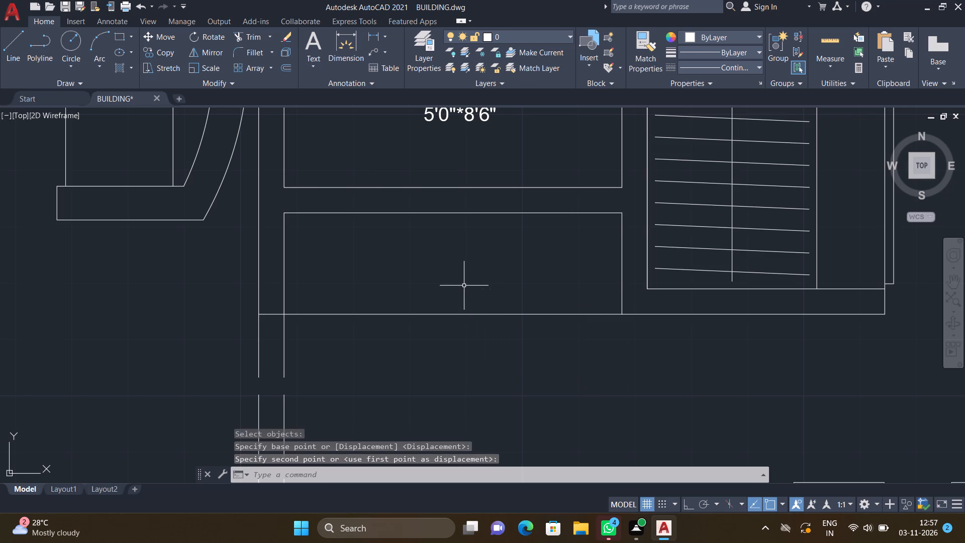
scroll(436, 326, "down", 1)
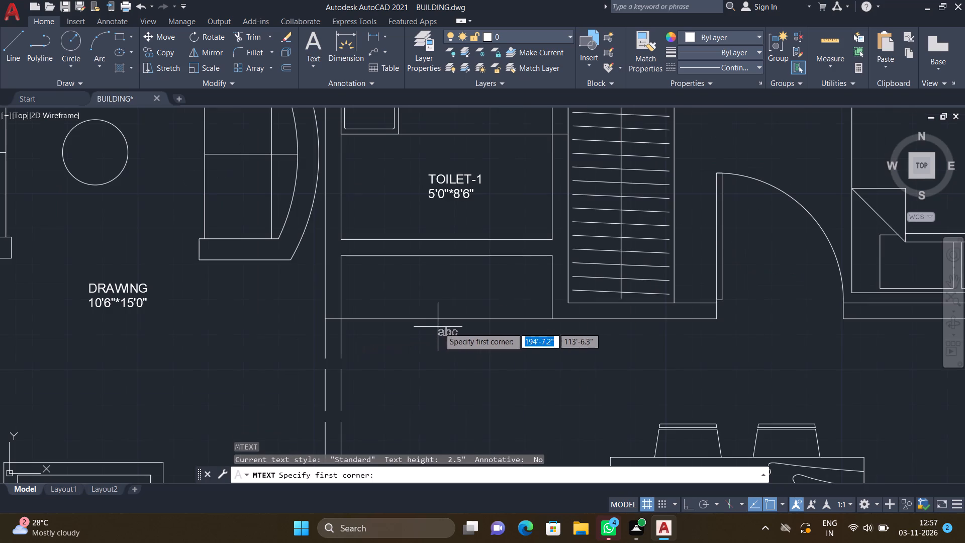
scroll(392, 283, "up", 2)
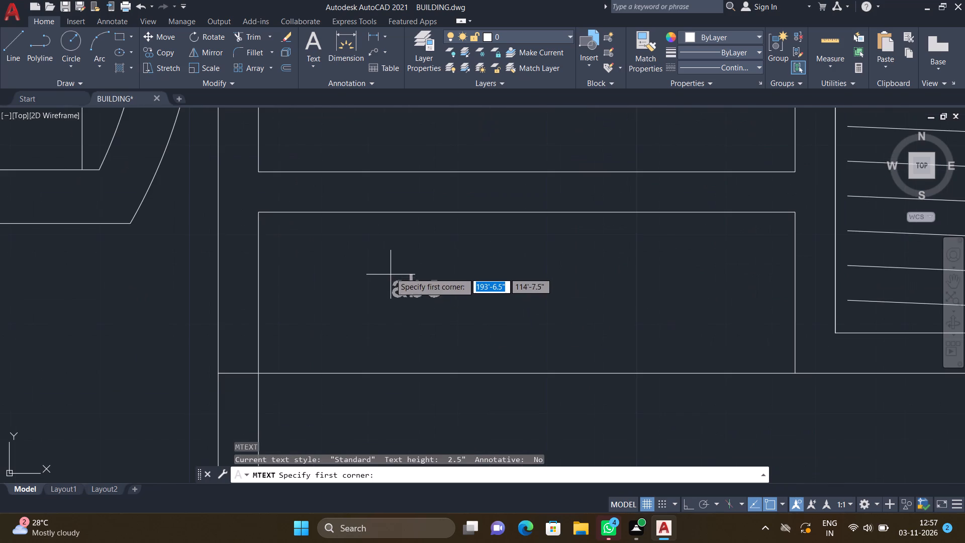
left_click(393, 244)
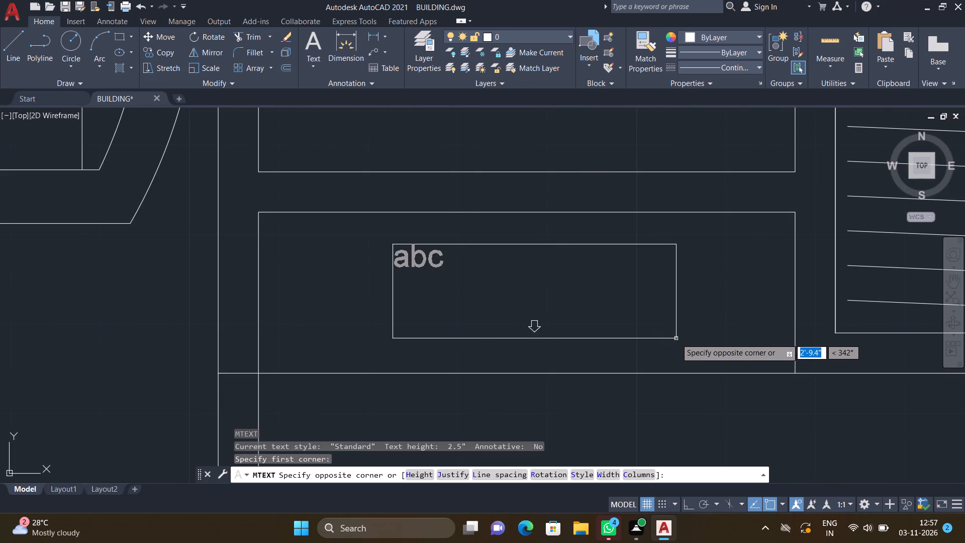
left_click(681, 336)
type("POOJA")
key("Return")
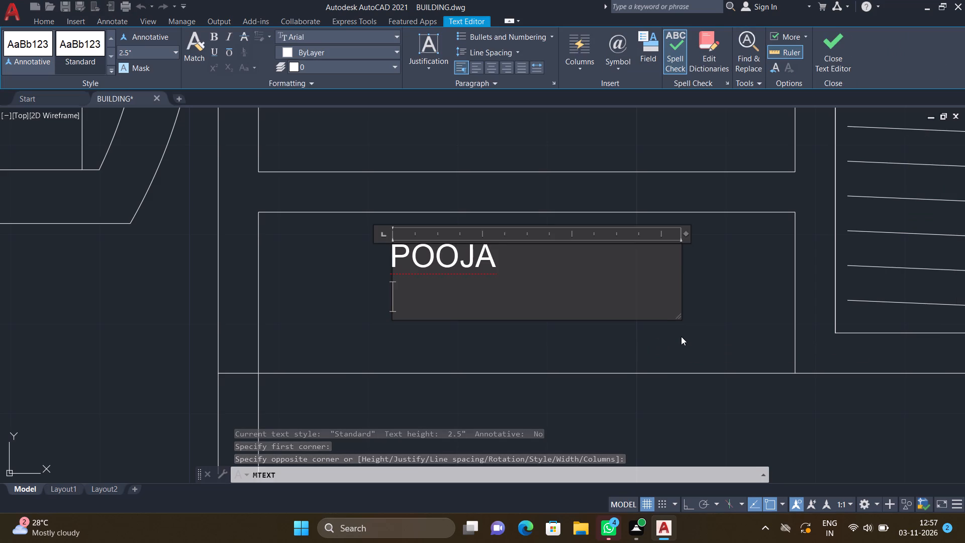
key("Escape")
left_click(513, 268)
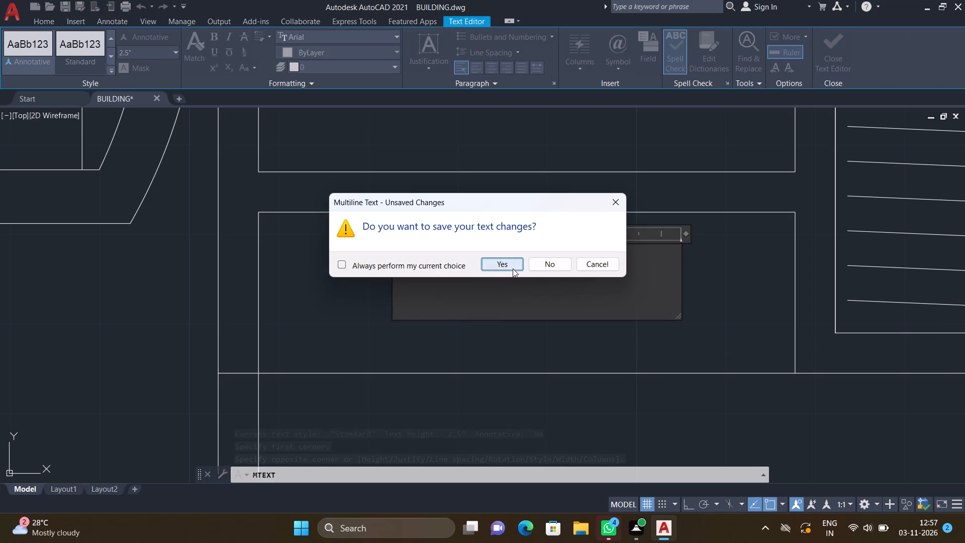
Move the POOJA label about 10" southeast to the centre of its narrow room, using its lower-left corner as the base point.
key("m")
key("Return")
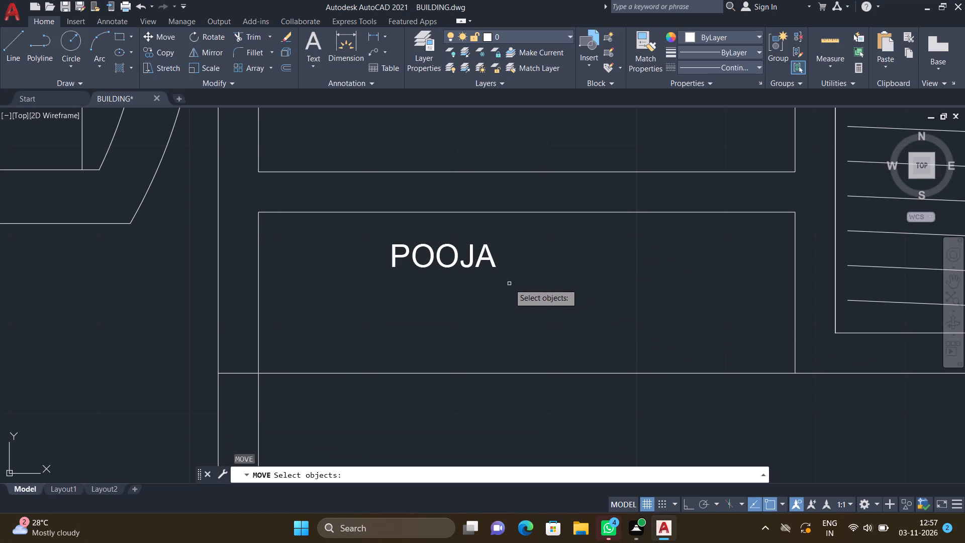
left_click(497, 266)
key("Return")
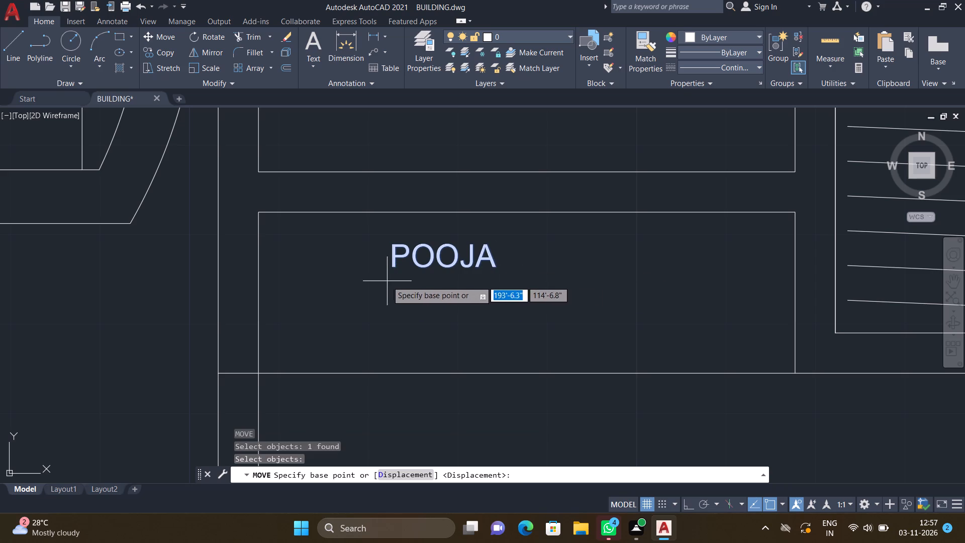
left_click(394, 266)
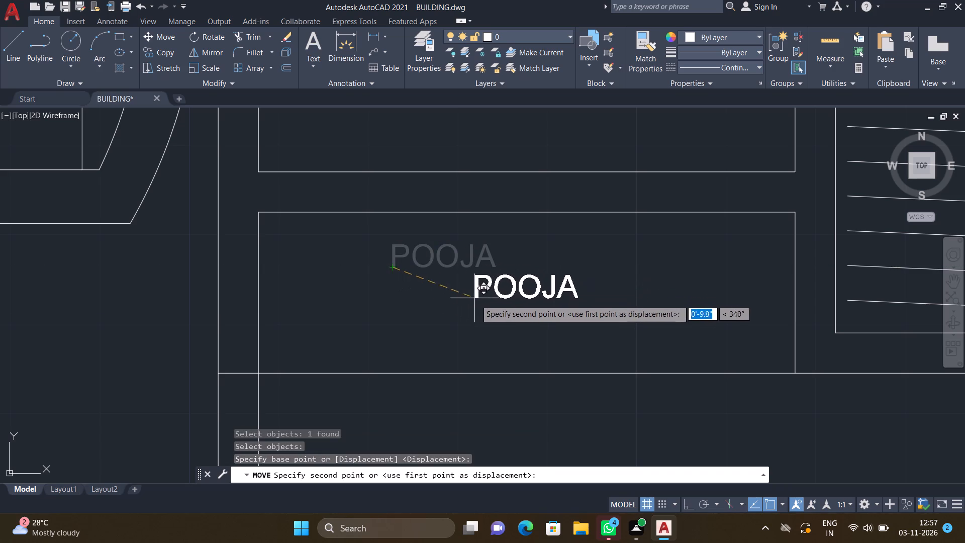
left_click(478, 301)
Add a multiline text label reading D near the crossing of the diagonals in the shaft north of the TOILET-1 room.
scroll(478, 286, "down", 5)
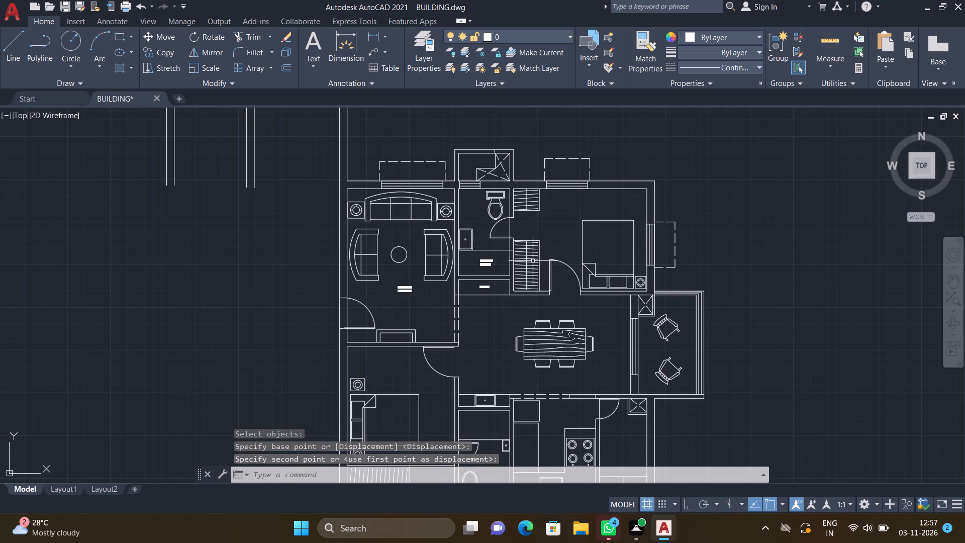
scroll(512, 255, "down", 1)
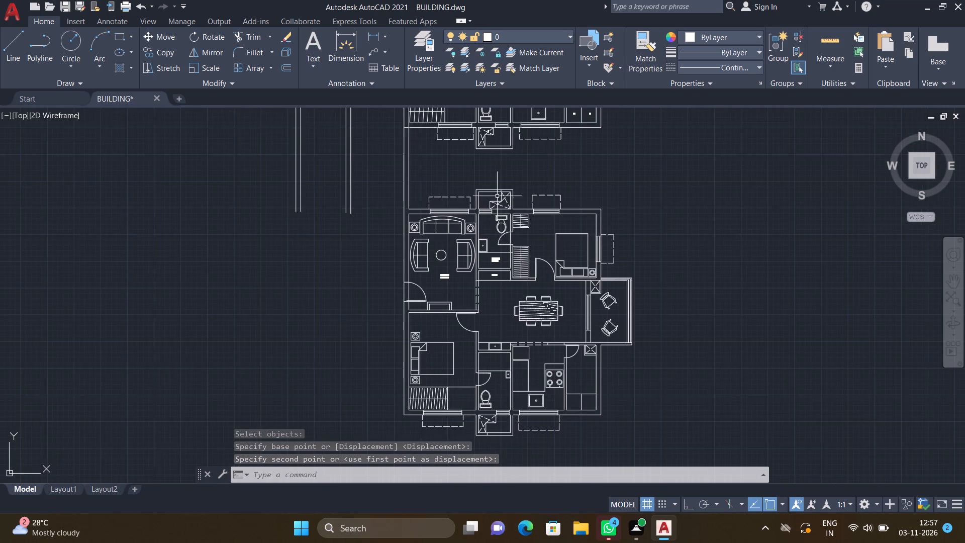
scroll(497, 203, "up", 7)
type("MT")
key("Return")
scroll(472, 182, "up", 2)
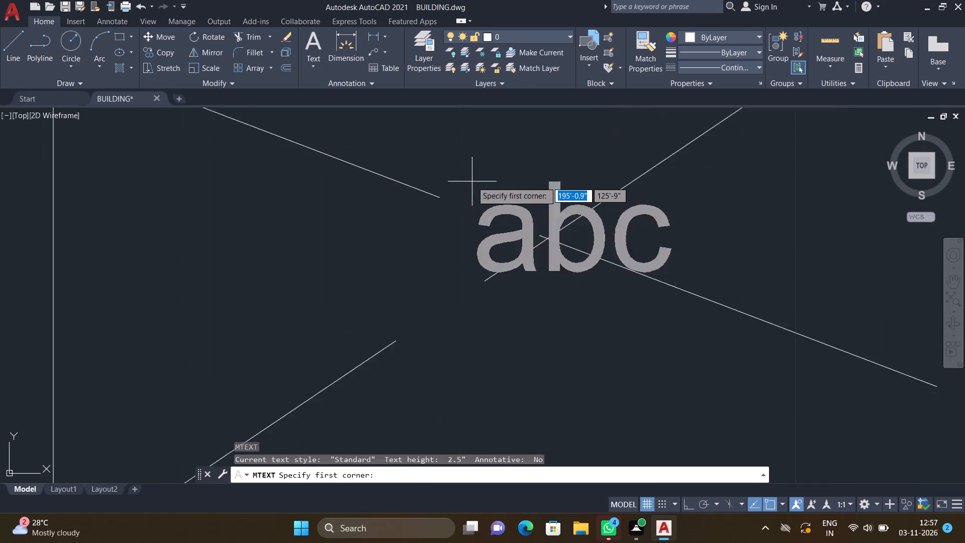
scroll(472, 182, "up", 1)
left_click_drag(472, 177, 480, 187)
left_click(597, 251)
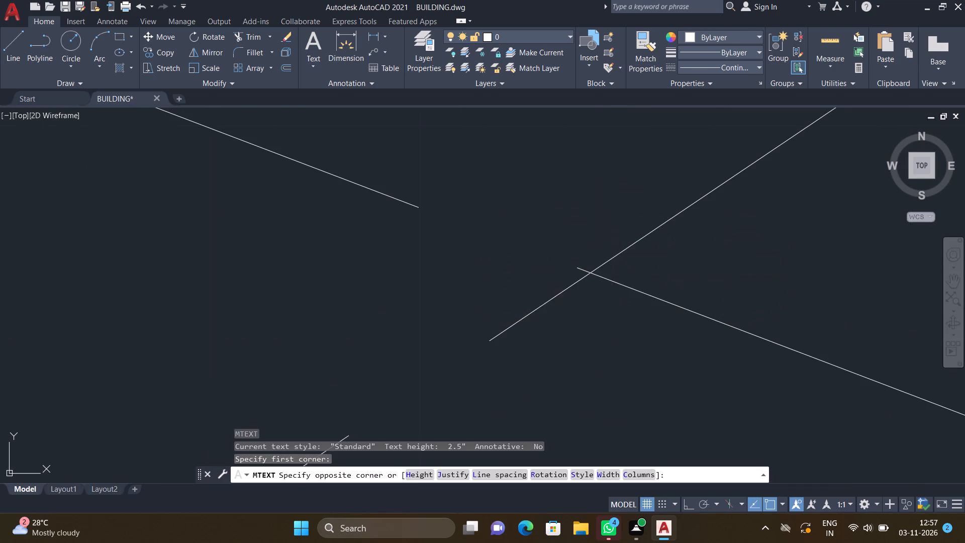
key("d")
key("Return")
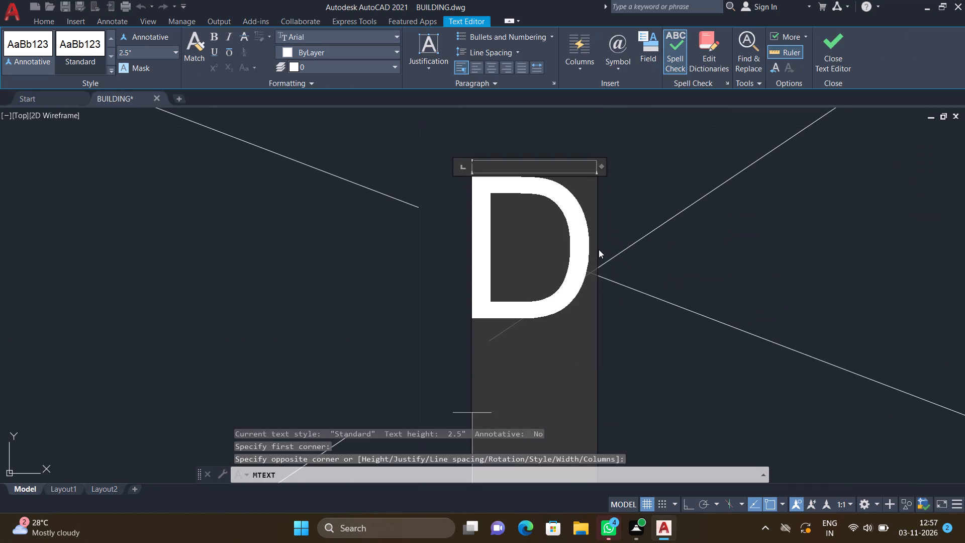
key("Escape")
left_click(510, 272)
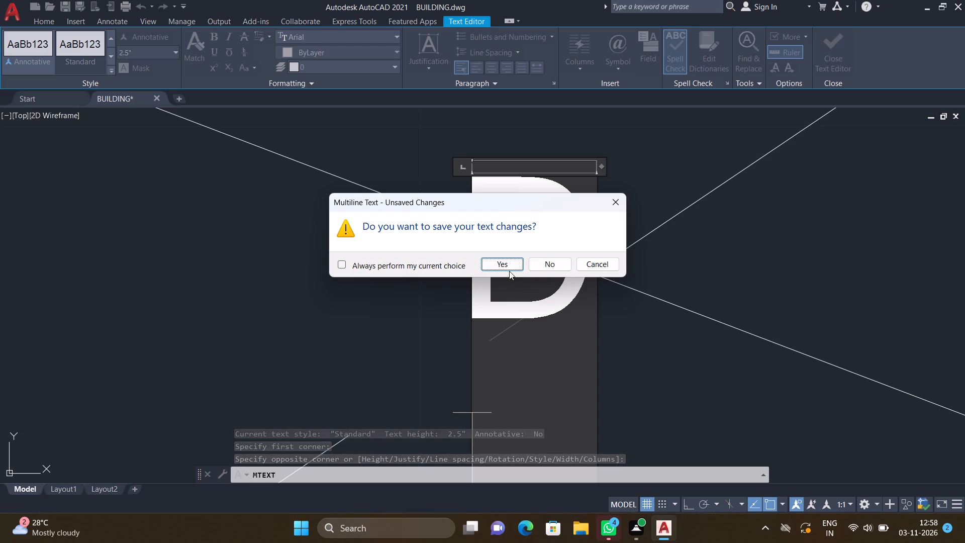
left_click(510, 262)
Add a two-line multiline text label reading BEDROOM-1 and 13'0"*10'0" in the open area north of the northeast bedroom's bed.
scroll(534, 277, "down", 2)
scroll(583, 299, "down", 1)
scroll(501, 284, "down", 4)
middle_click_drag(562, 322, 482, 271)
scroll(497, 277, "down", 2)
middle_click_drag(539, 323, 500, 294)
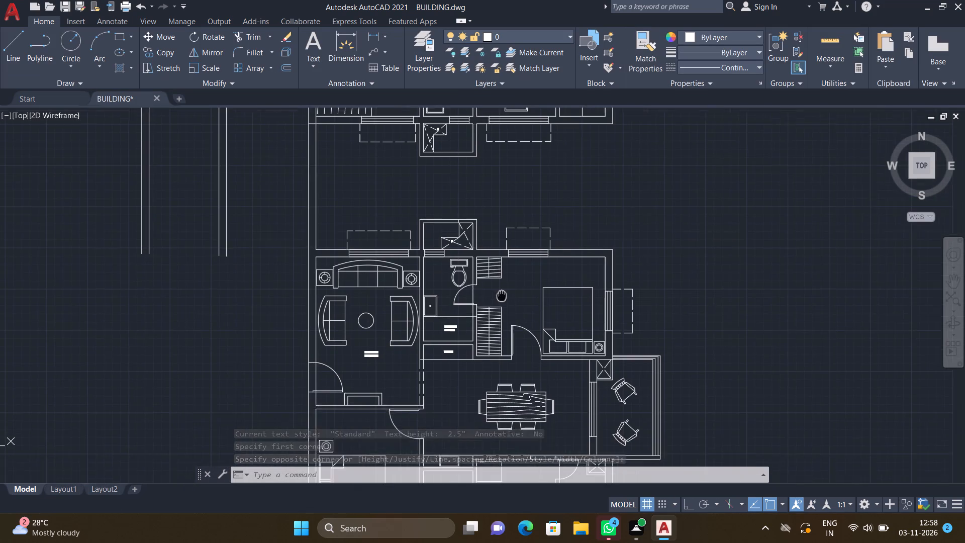
middle_click_drag(500, 294, 499, 293)
scroll(501, 294, "down", 1)
scroll(517, 283, "up", 3)
type("MT")
key("Return")
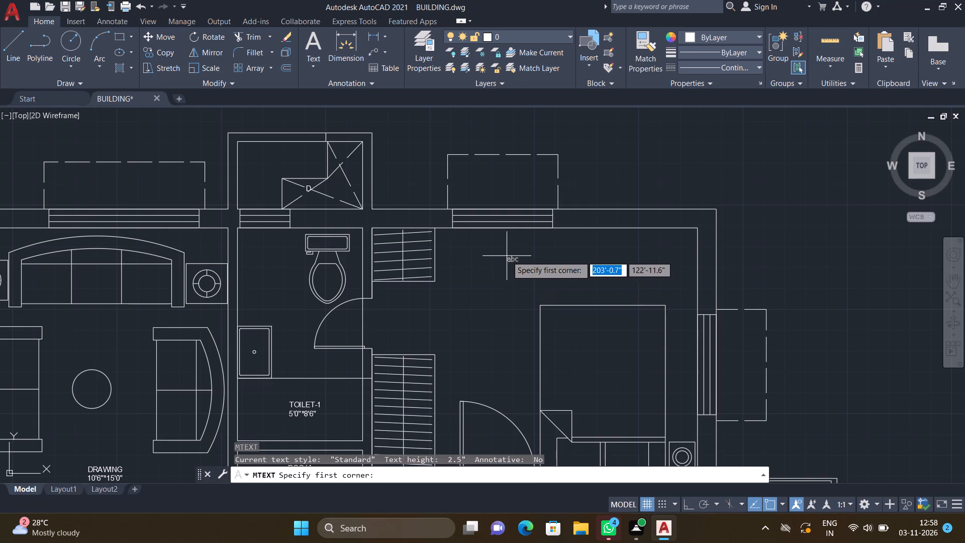
scroll(507, 256, "up", 3)
left_click(488, 237)
scroll(591, 270, "down", 3)
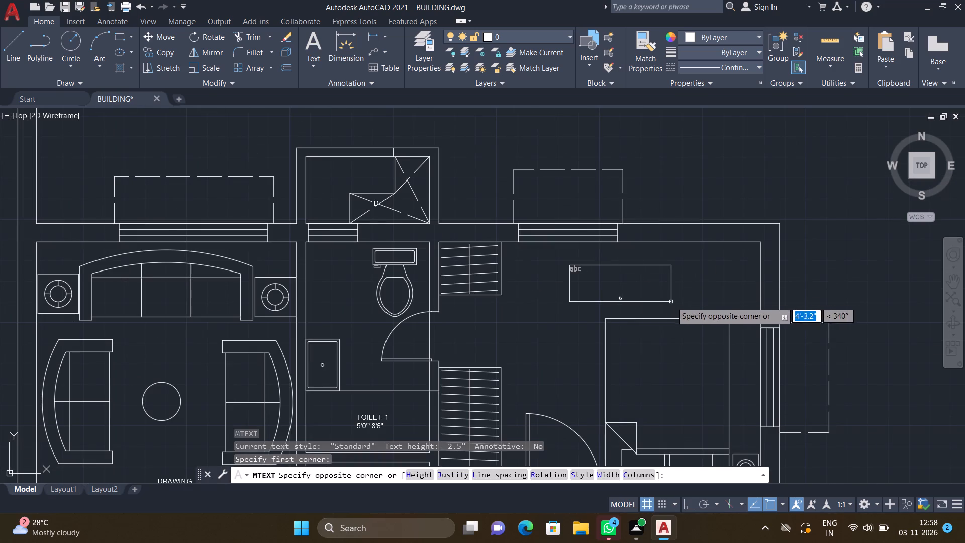
scroll(693, 301, "up", 2)
left_click(704, 309)
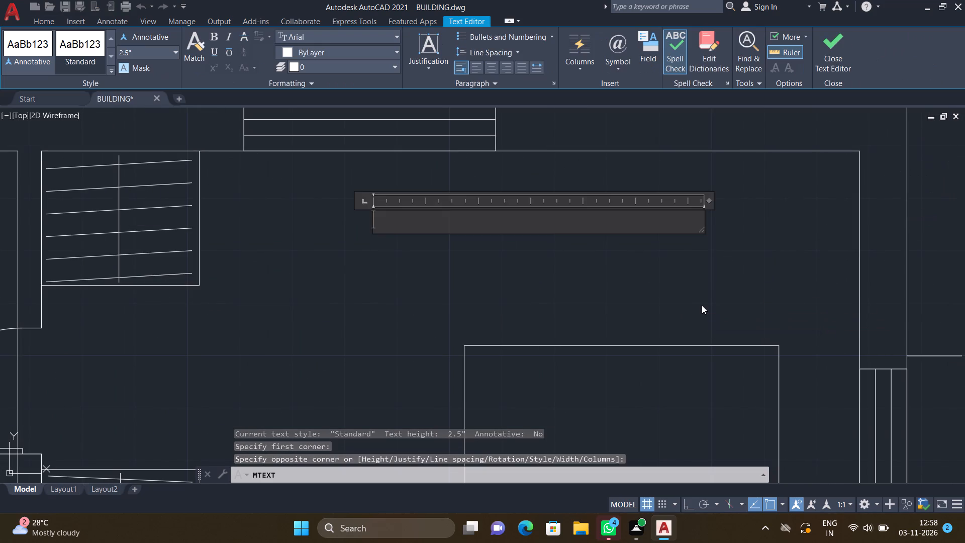
type("BEDR")
type("OO")
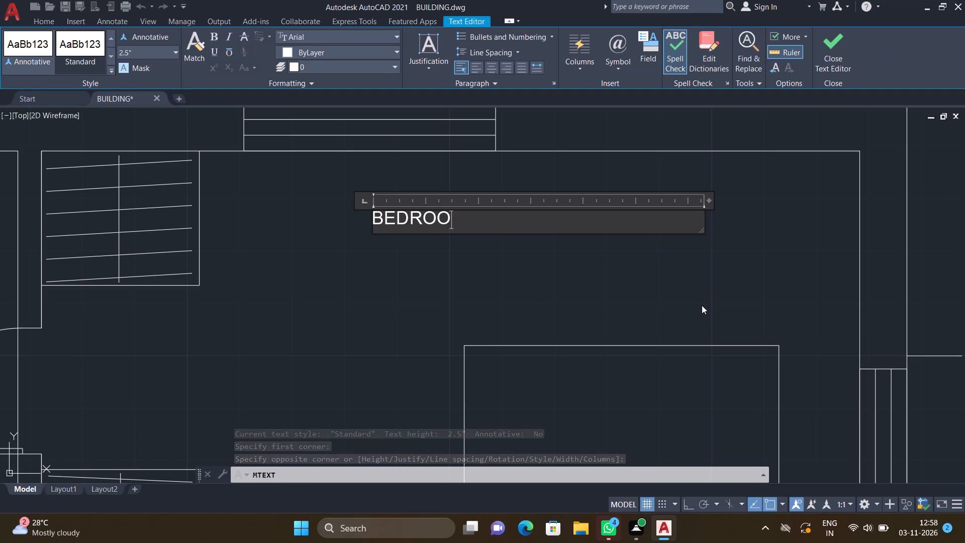
key("m")
type("-1")
key("Return")
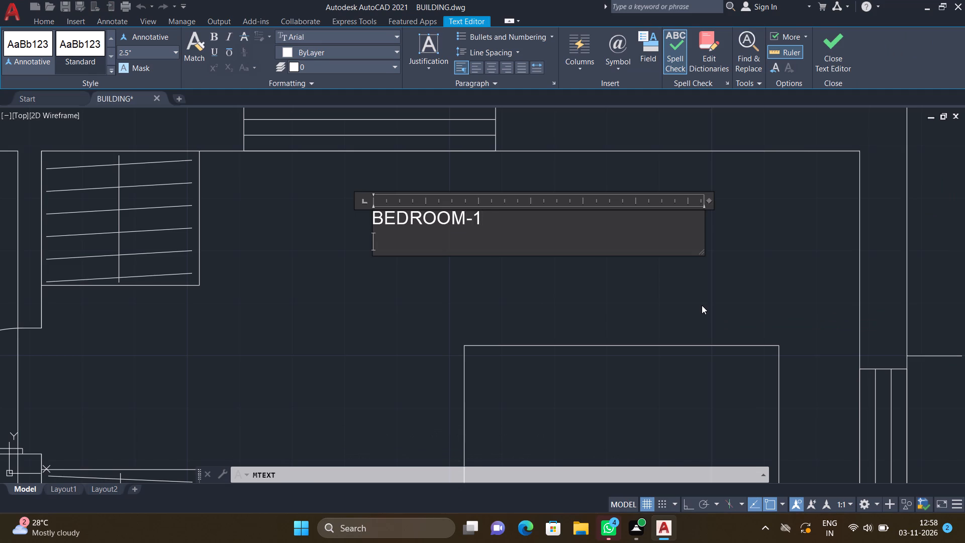
scroll(687, 300, "down", 9)
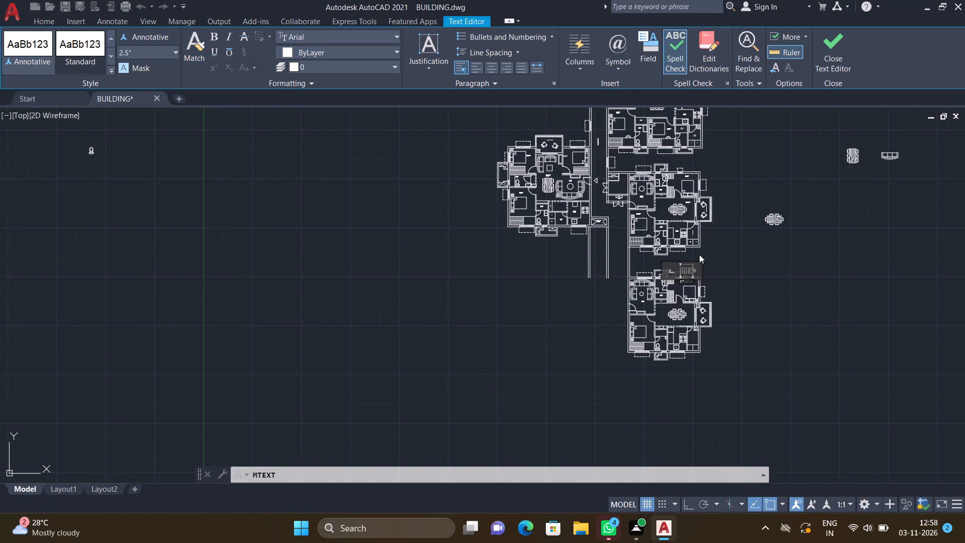
scroll(670, 270, "up", 3)
scroll(707, 314, "up", 4)
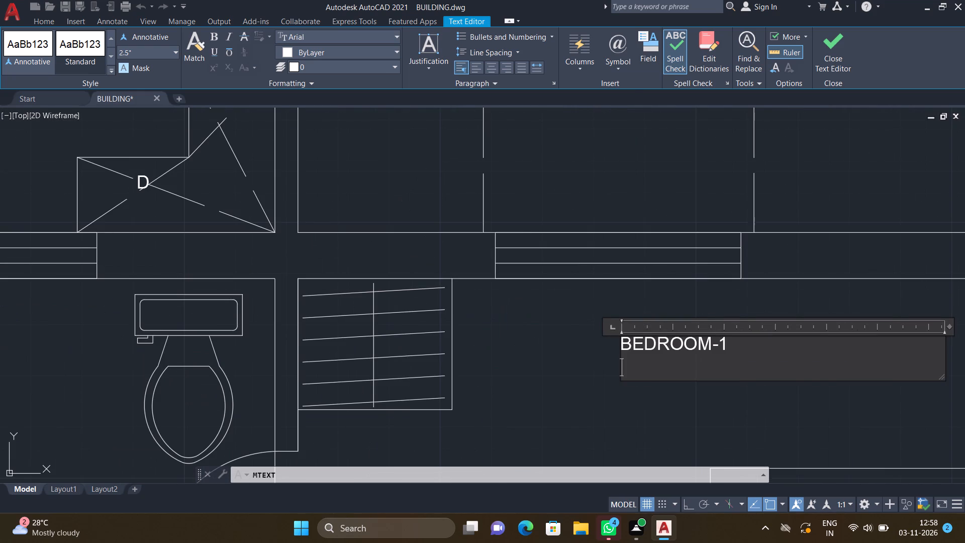
type("13'0\"*")
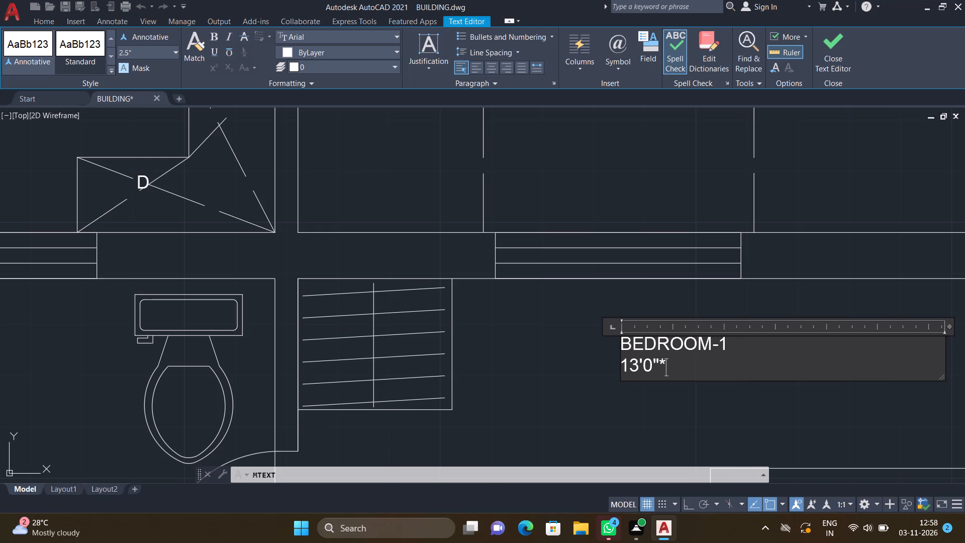
type("10'")
type("0\"")
key("Return")
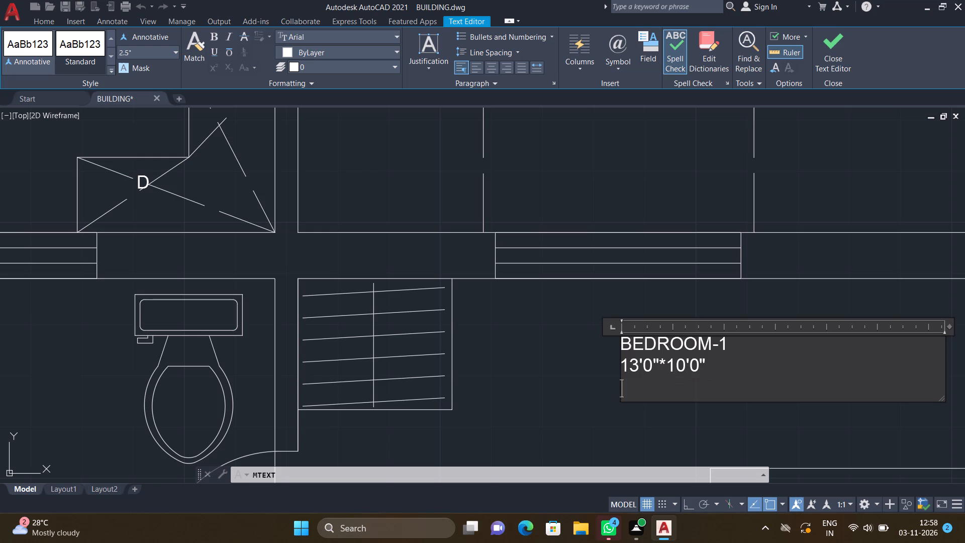
key("Escape")
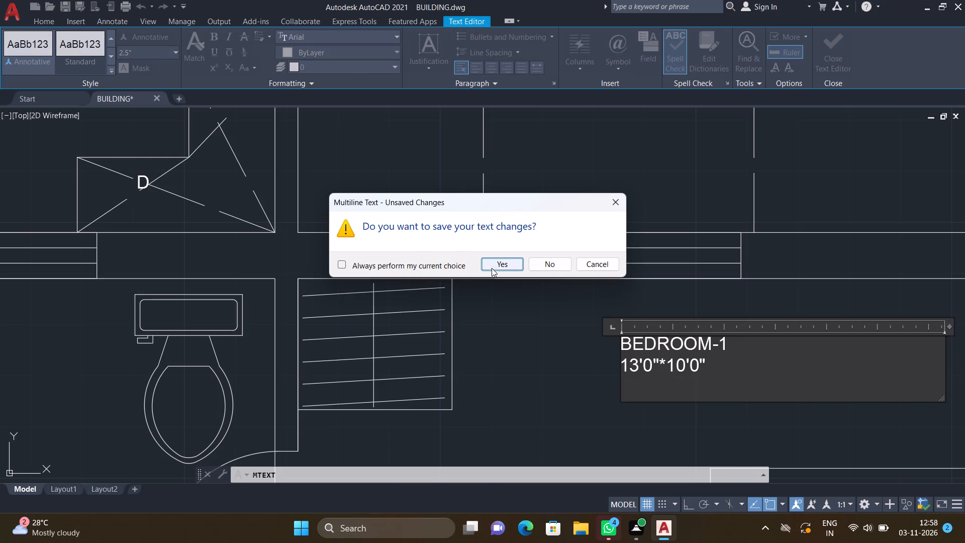
left_click(492, 267)
Move the BEDROOM-1 label east and slightly south from its upper-left corner, to just above the bed's northern edge.
scroll(597, 335, "down", 3)
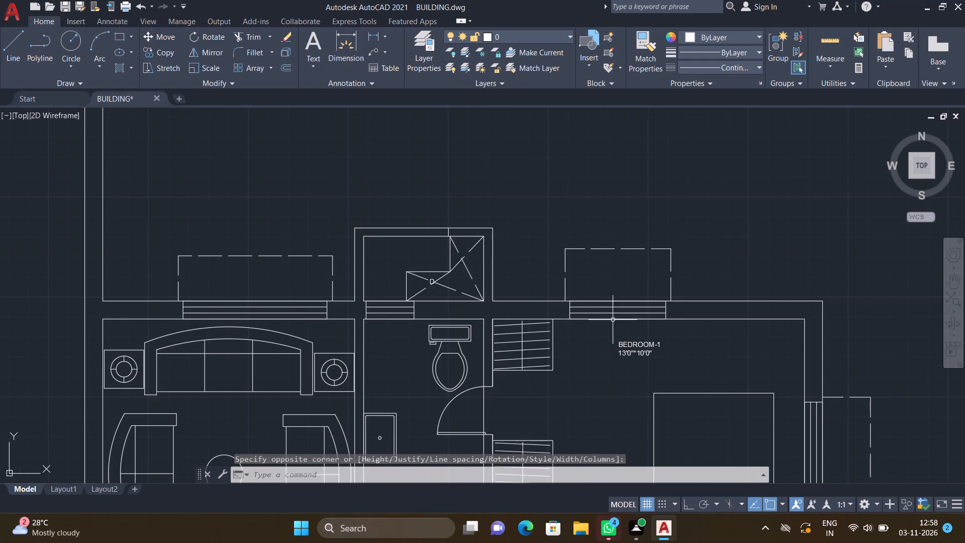
scroll(654, 355, "up", 3)
key("m")
key("Return")
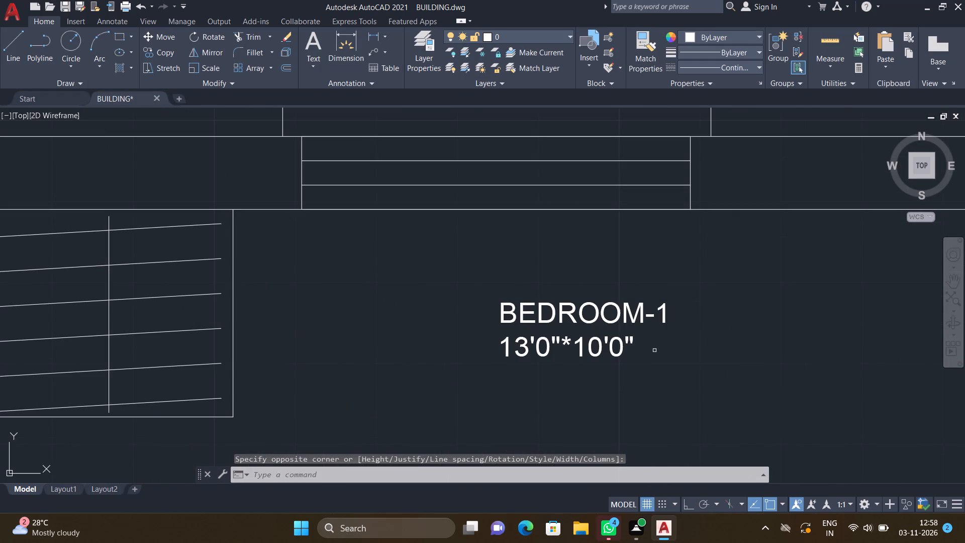
left_click_drag(668, 363, 658, 355)
left_click(492, 273)
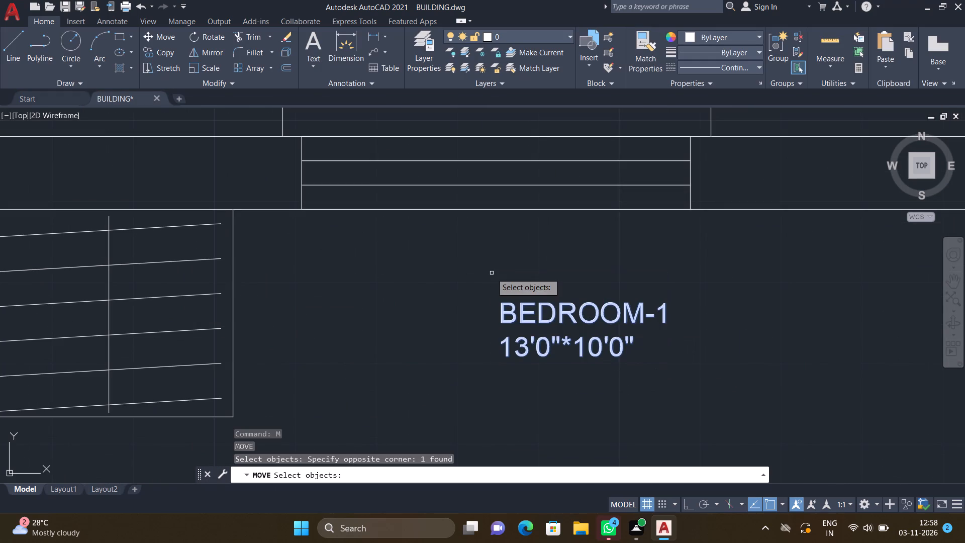
key("Return")
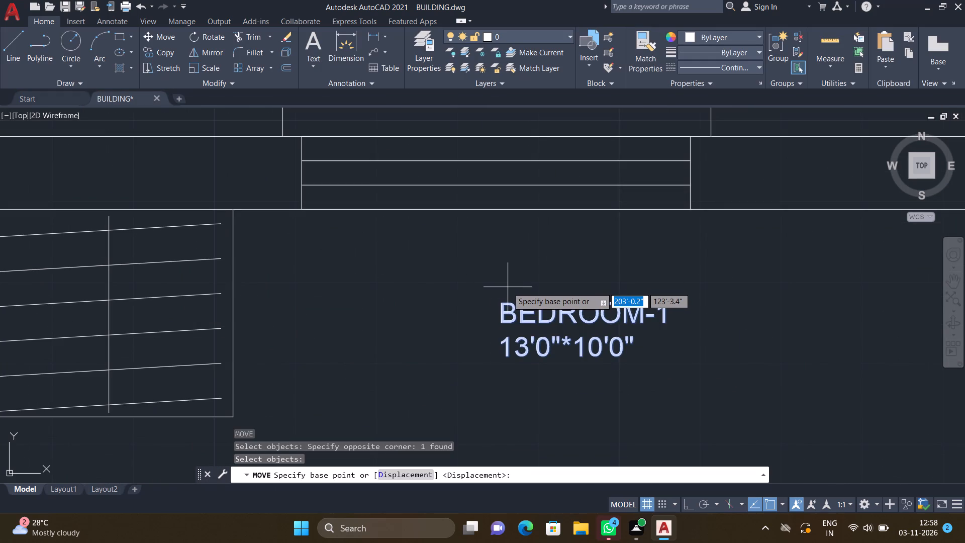
left_click_drag(500, 304, 505, 305)
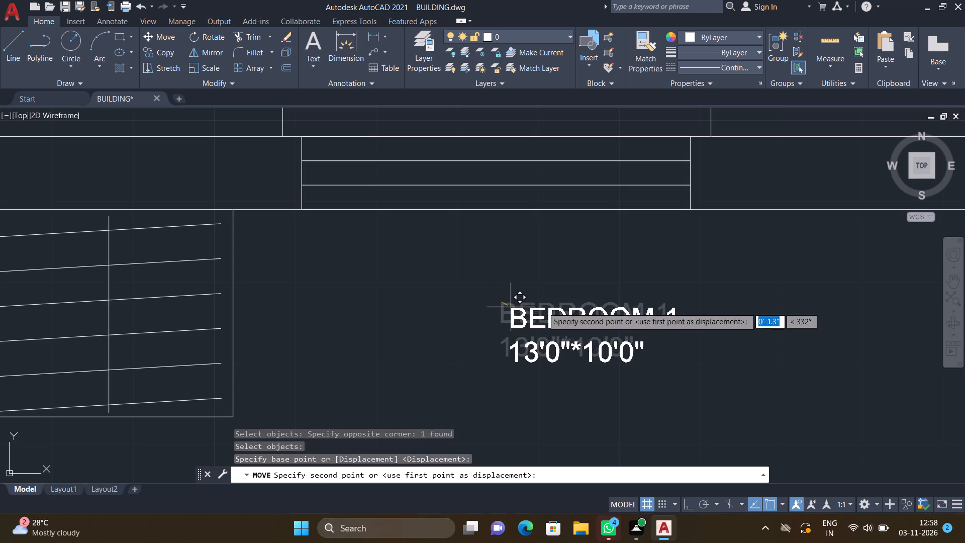
scroll(596, 315, "down", 3)
left_click(620, 329)
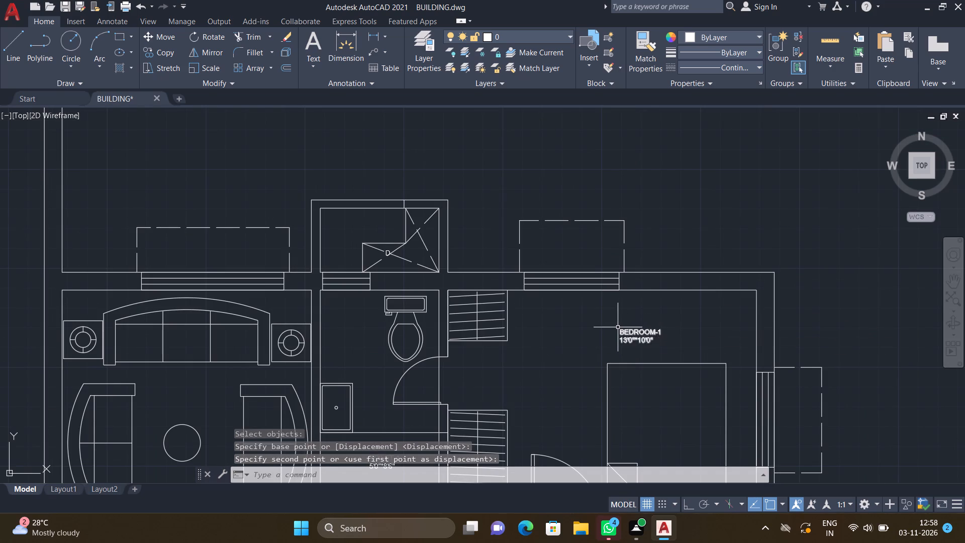
Add a two-line multiline text label reading M.BEDROOM and 10'10"*15'3" in the open area north of the southwest bedroom's bed.
middle_click_drag(598, 363, 580, 302)
scroll(580, 299, "down", 2)
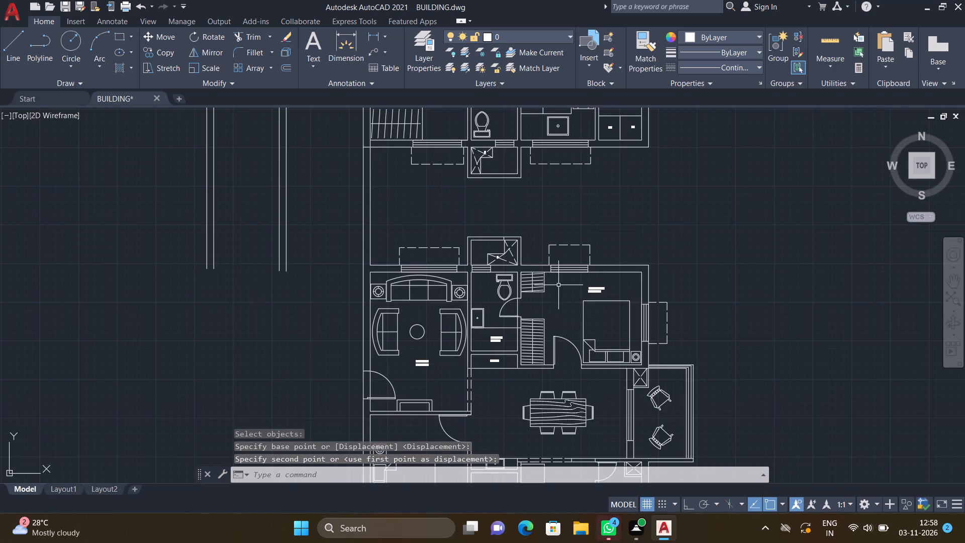
scroll(561, 298, "down", 2)
scroll(498, 381, "up", 2)
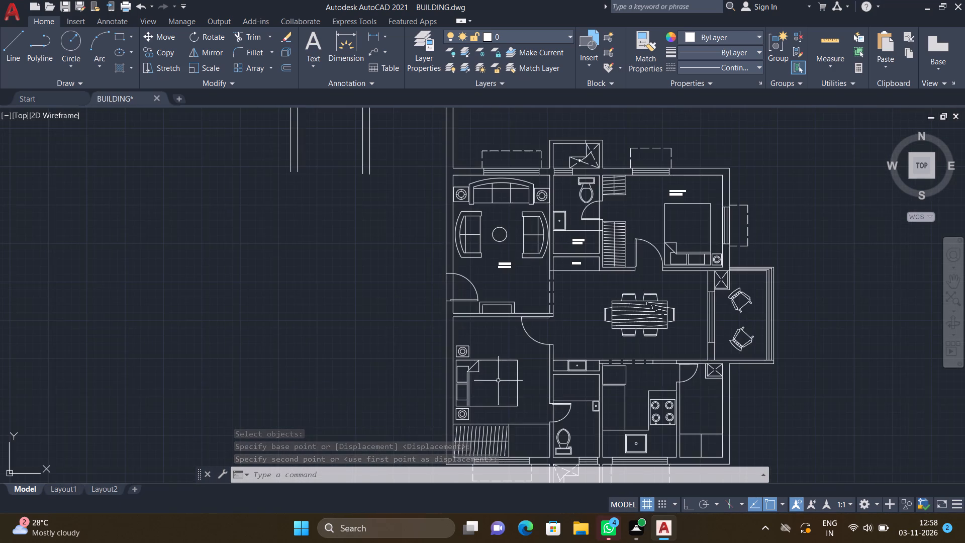
scroll(502, 344, "up", 4)
type("MT")
key("Return")
left_click_drag(328, 290, 332, 297)
left_click(621, 390)
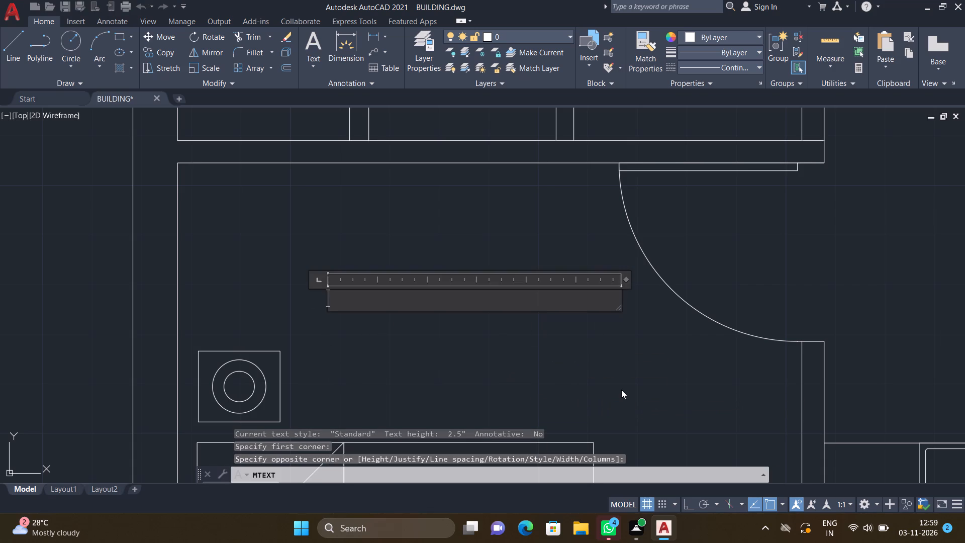
type("M.")
type("BEDROOM")
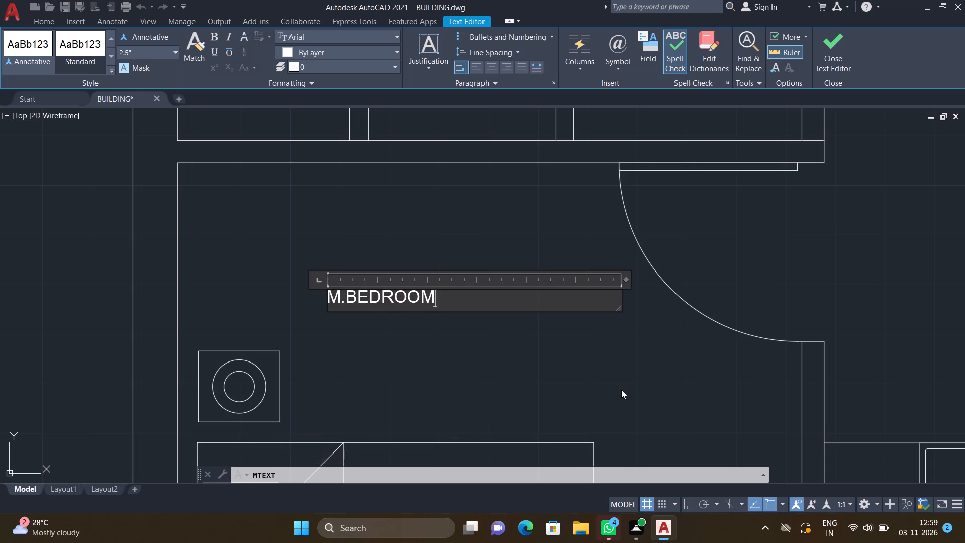
key("Return")
type("10'")
type("10\"")
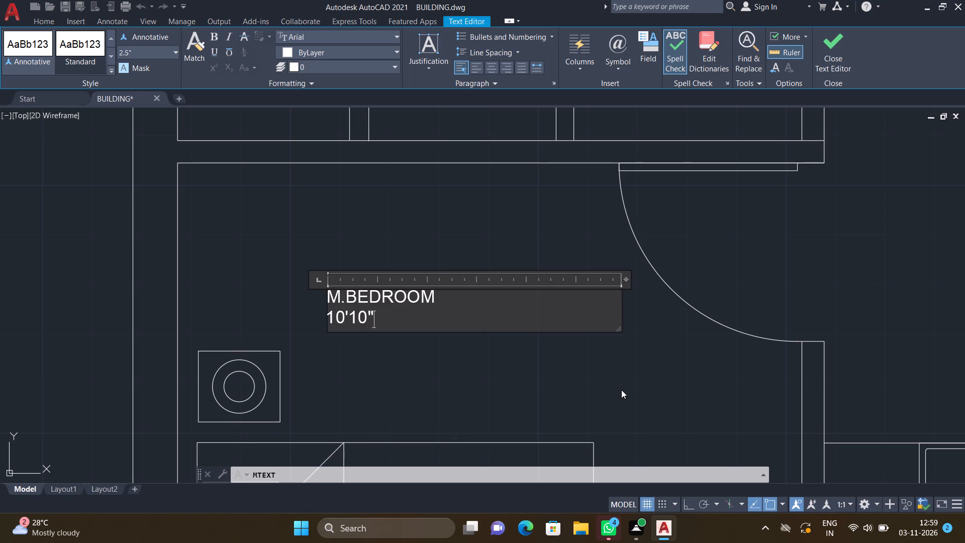
key("asterisk")
type("15'")
type("3\"")
key("Return")
key("Escape")
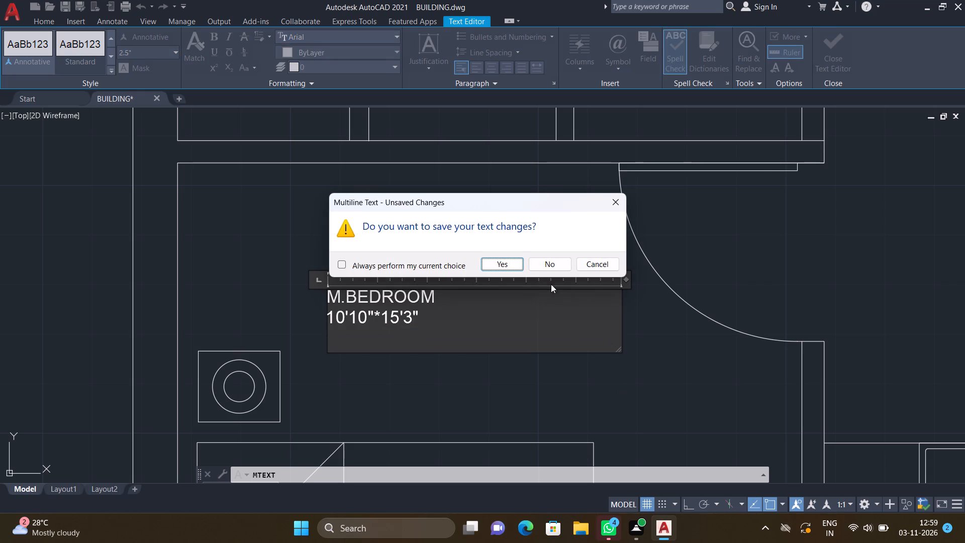
left_click(514, 267)
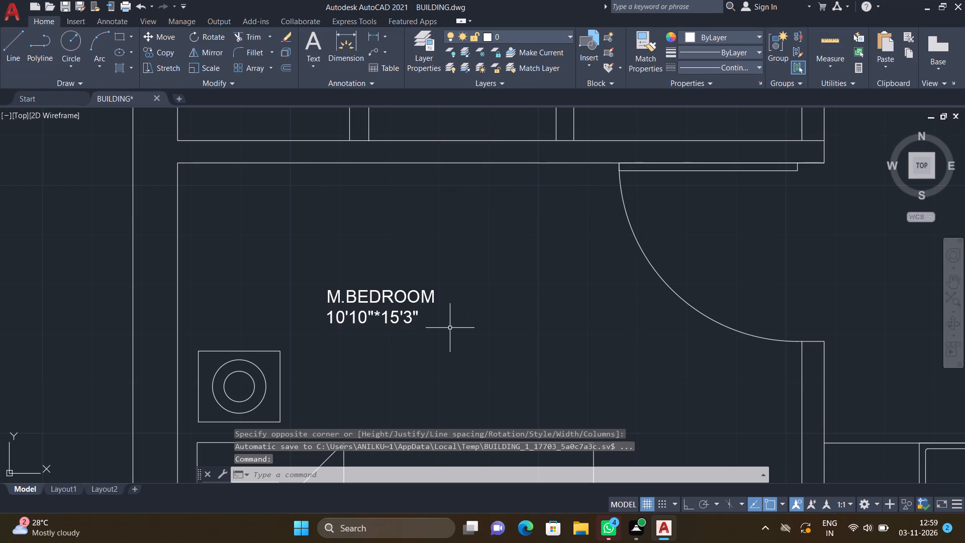
Move the M.BEDROOM label slightly straight south, closer to the northern edge of the southwest bedroom's bed.
key("m")
key("Return")
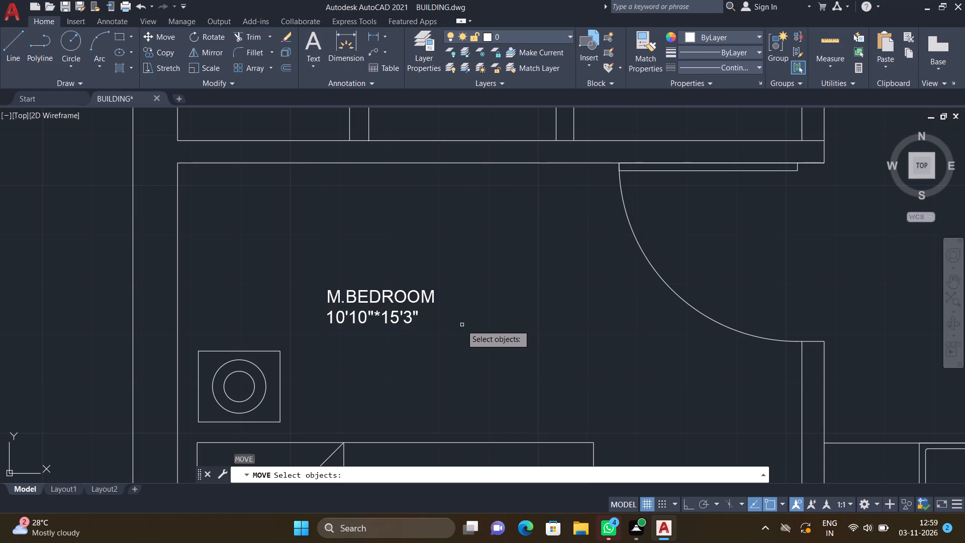
left_click(458, 326)
left_click(319, 264)
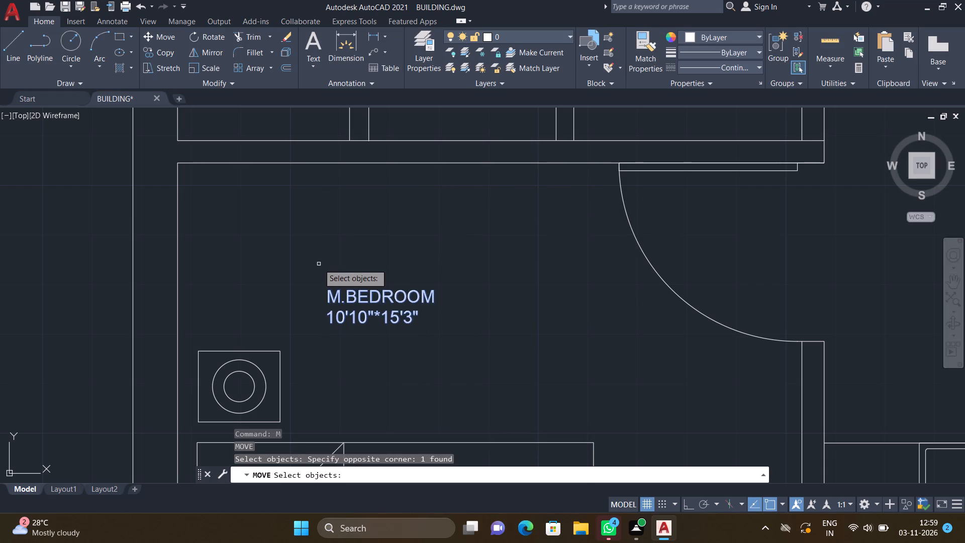
key("Return")
left_click(327, 295)
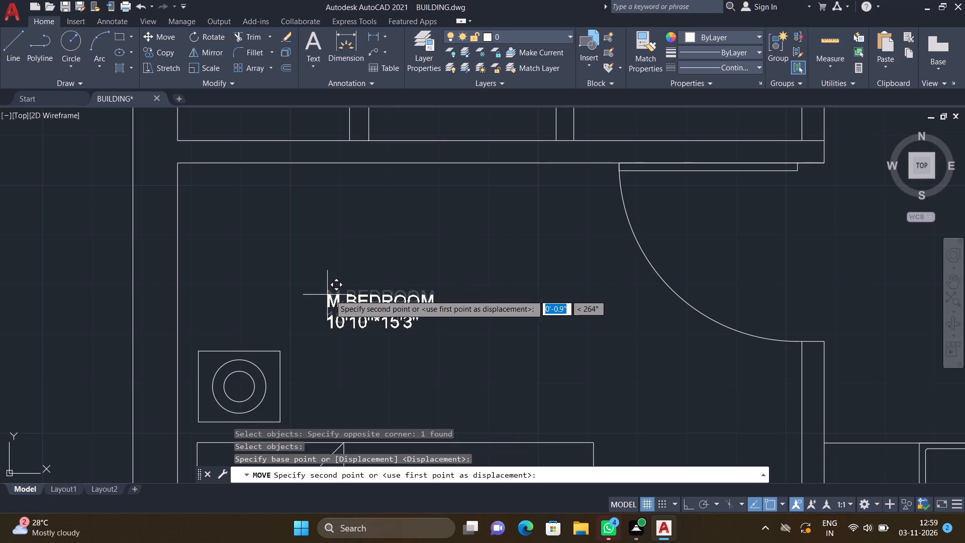
left_click(420, 320)
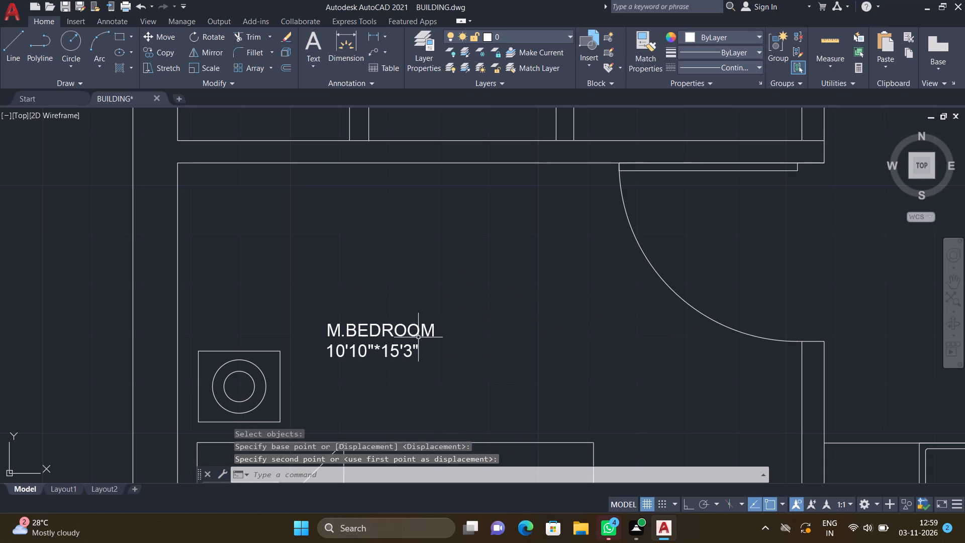
Add a two-line multiline text label reading M.TOILET and 5'0"*9'0" in the northern compartment of the toilet east of the master bedroom.
scroll(418, 334, "down", 4)
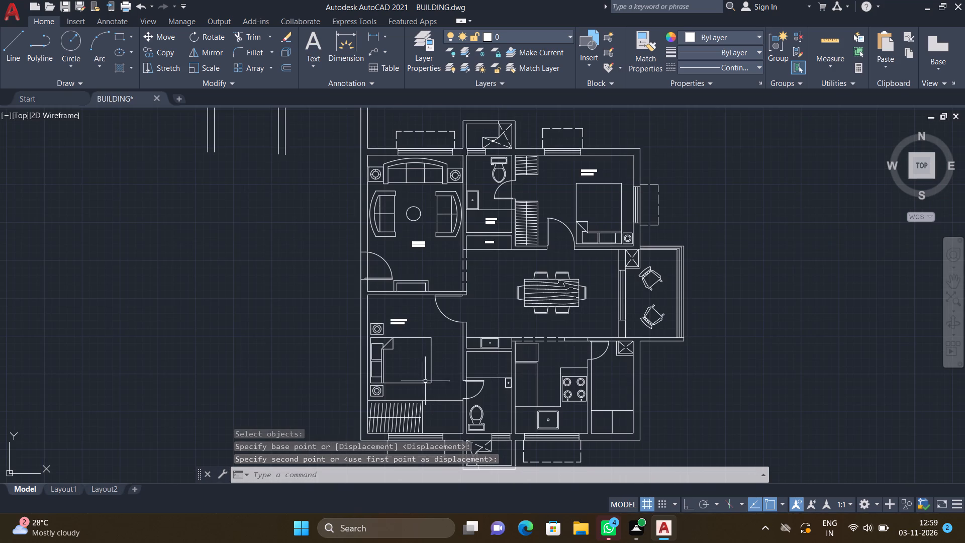
scroll(410, 322, "down", 1)
scroll(472, 354, "up", 6)
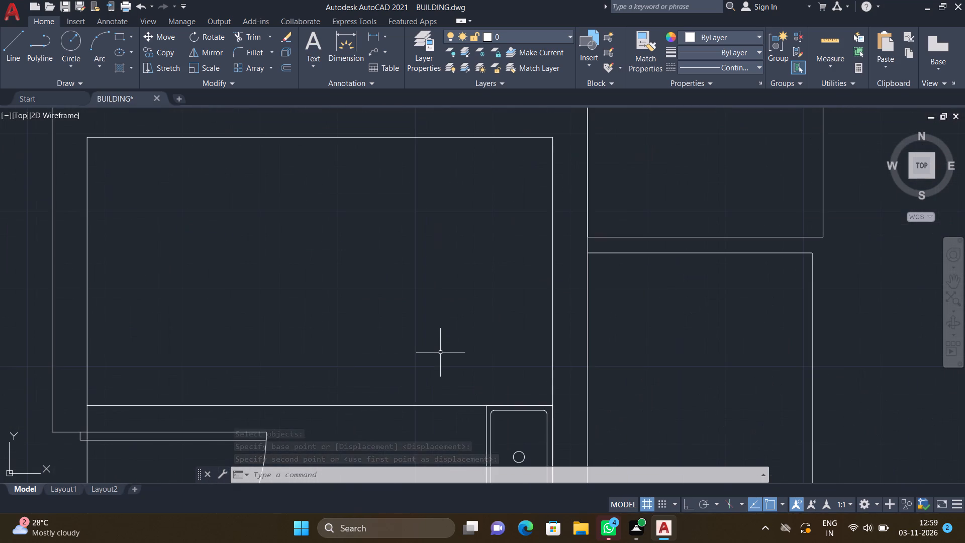
type("MT")
key("Return")
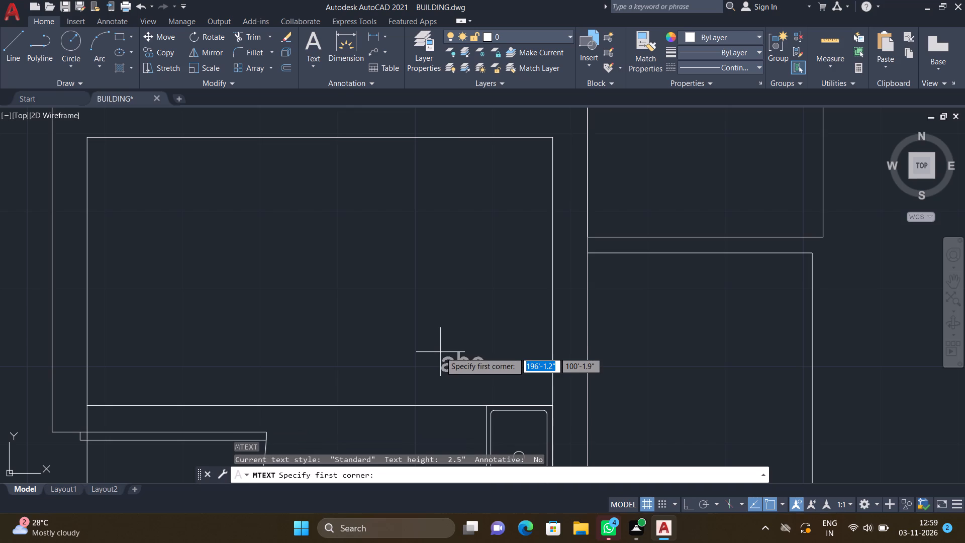
left_click_drag(135, 209, 153, 230)
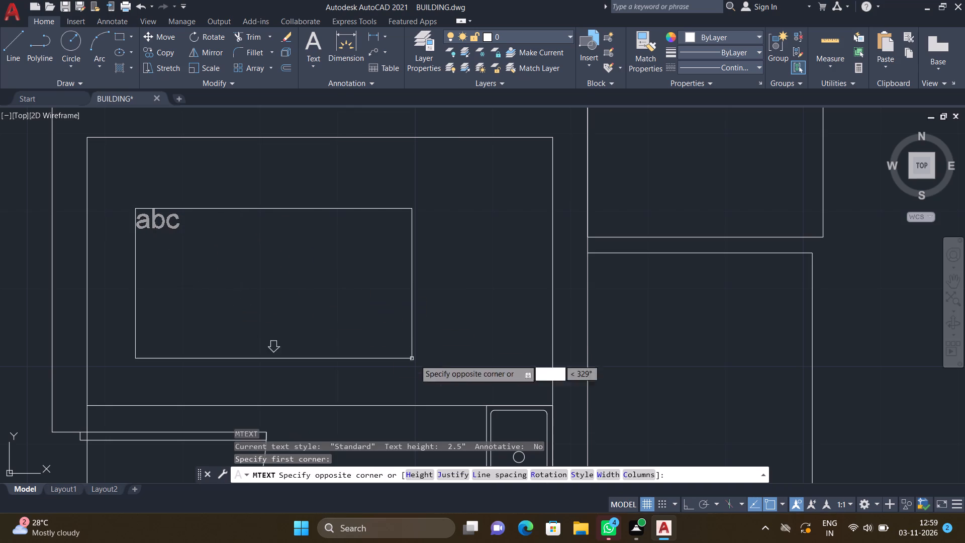
left_click(503, 346)
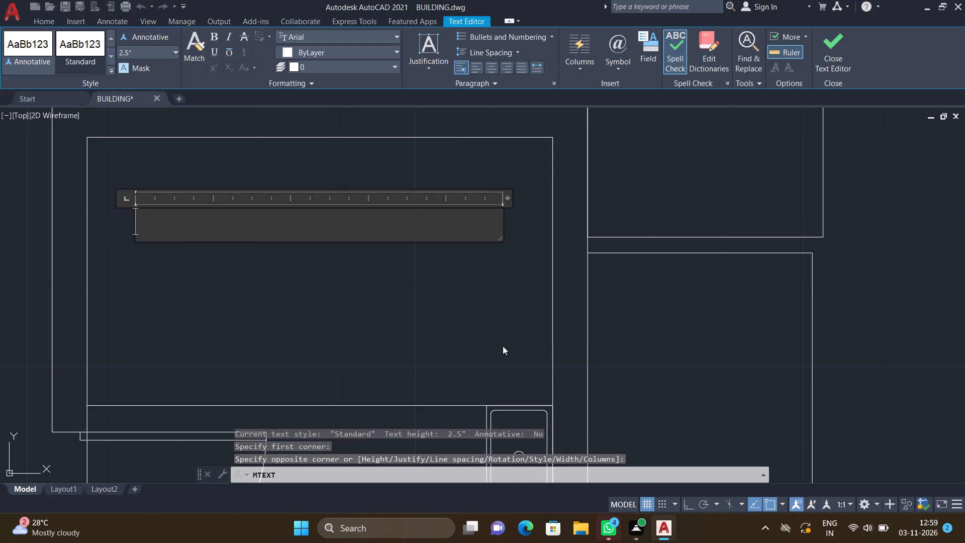
type("TOILET")
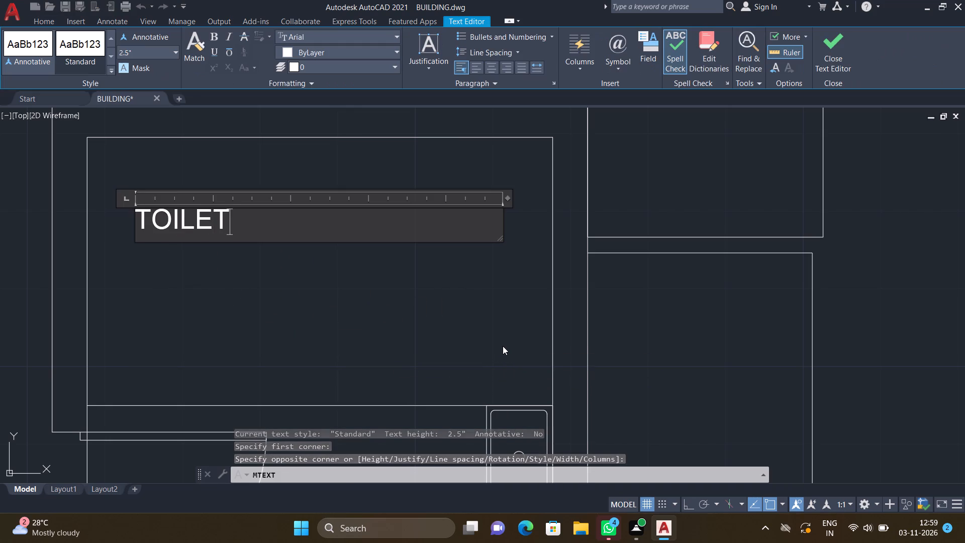
key("BackSpace")
key("BackSpace")
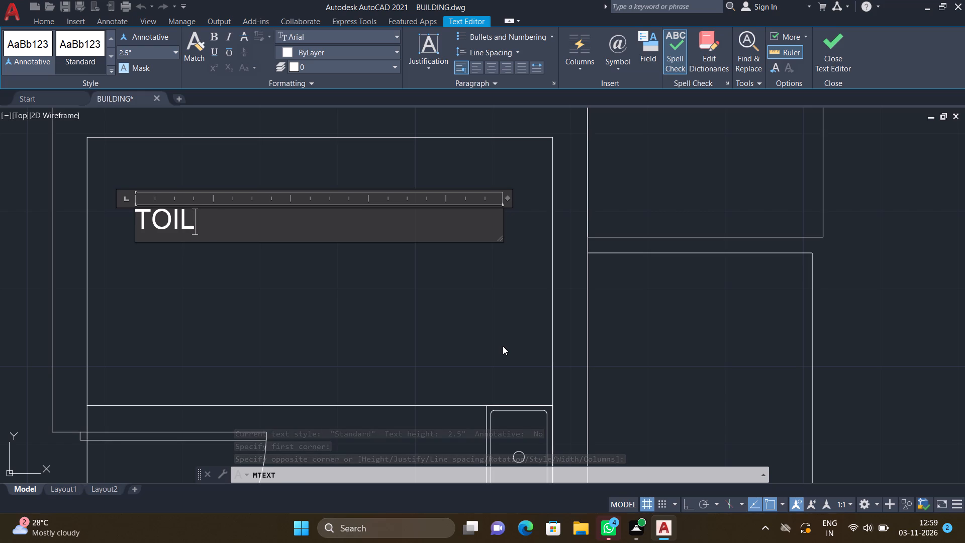
key("BackSpace")
key("BackSpace")
key("BackSpace")
key("BackSpace")
key("m")
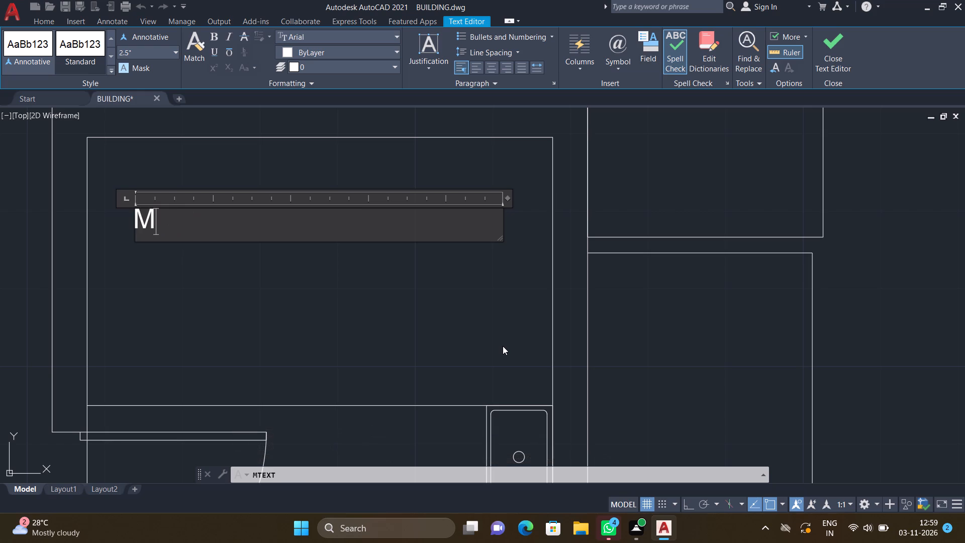
key("period")
type("TOILET")
key("Return")
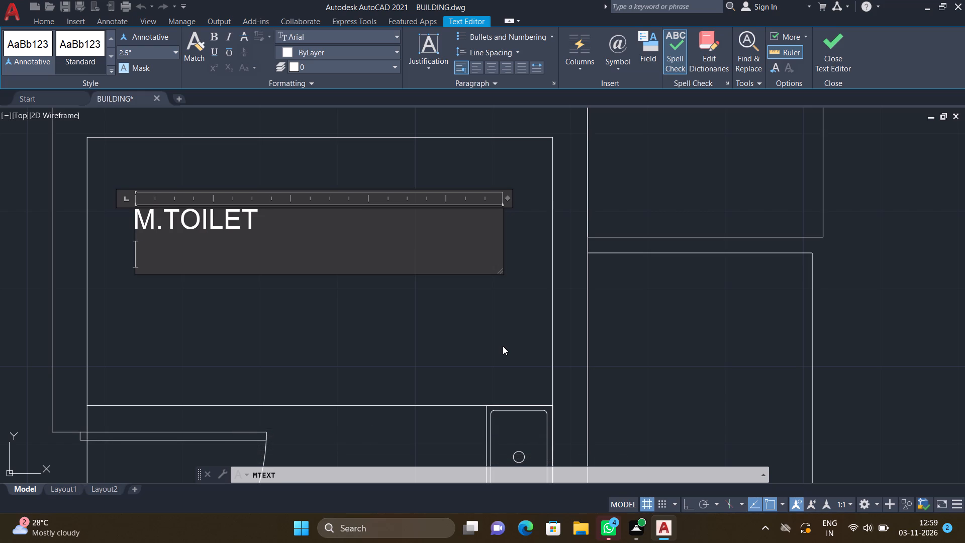
type("5'0\"*")
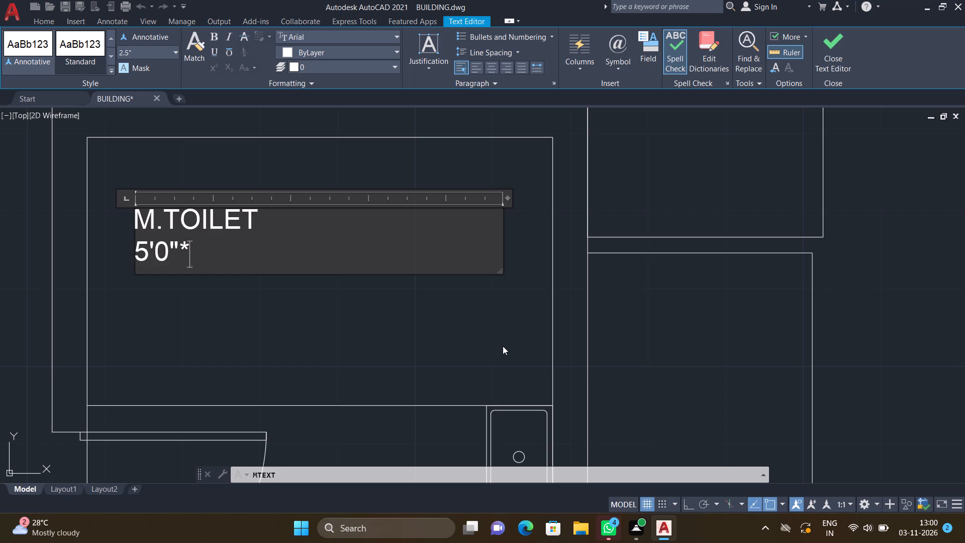
type("9'")
type("0\"")
key("Return")
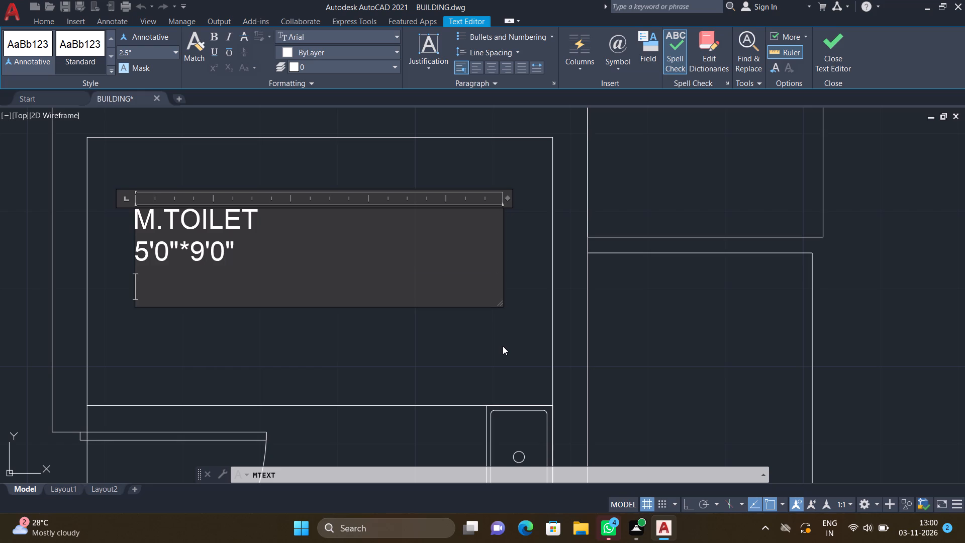
key("Escape")
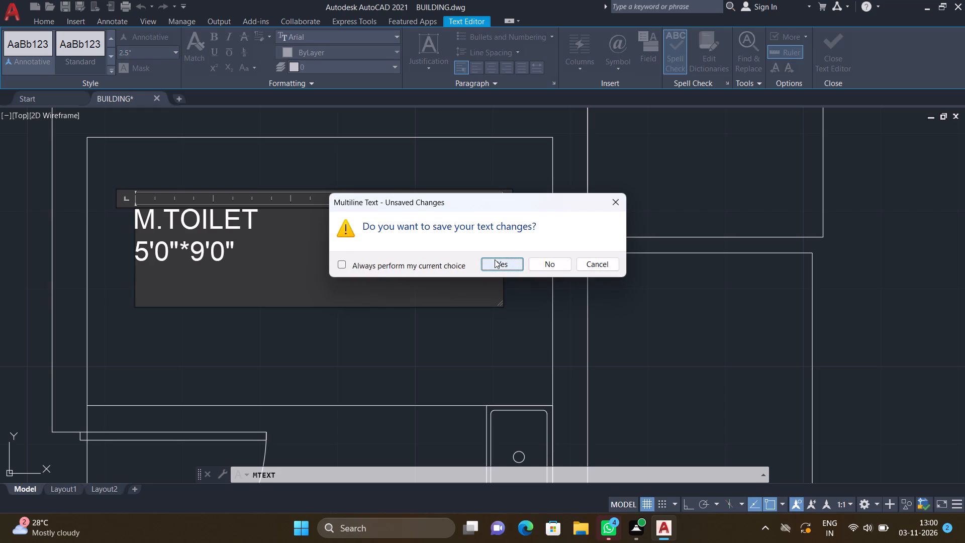
left_click(495, 259)
Move the M.TOILET label southeast from its upper-left corner, to about the middle of the toilet's northern compartment.
key("m")
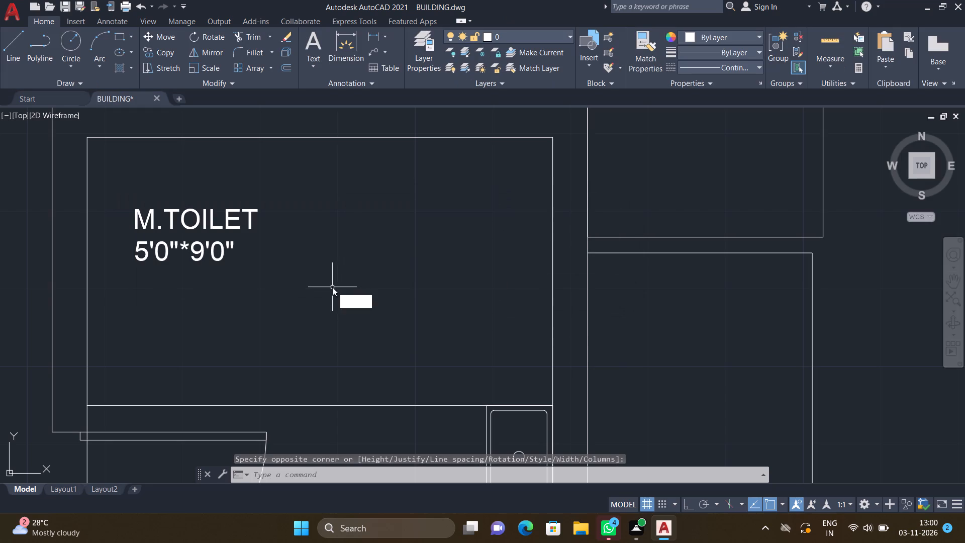
key("Return")
left_click(251, 215)
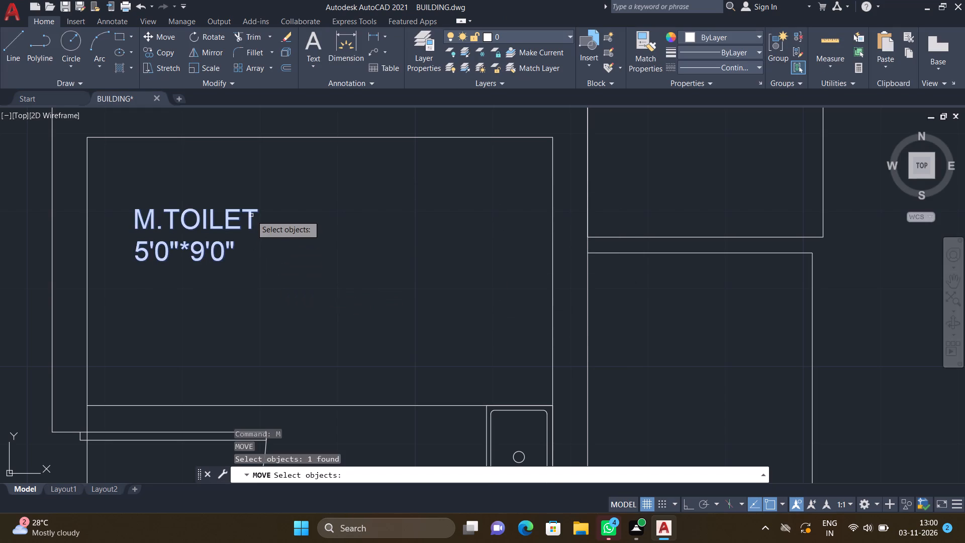
key("Return")
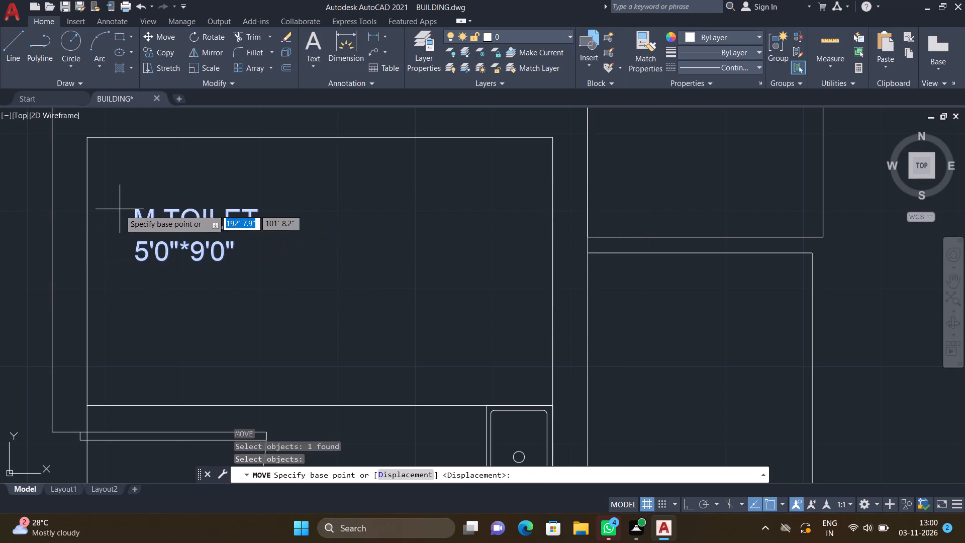
left_click(140, 209)
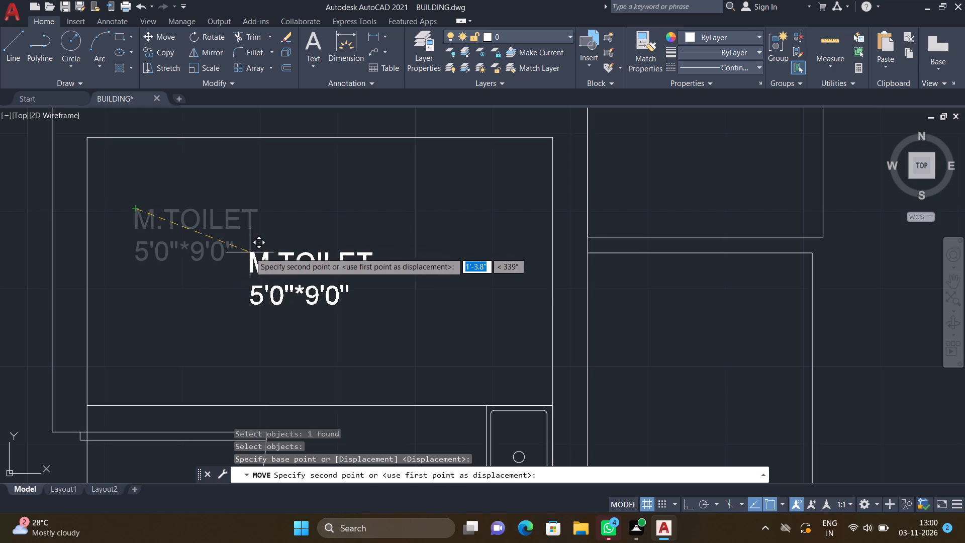
left_click(250, 252)
Add a two-line multiline text label reading KITCHEN and 8'0"*10'2" in the open kitchen floor west of the stove.
scroll(250, 254, "down", 4)
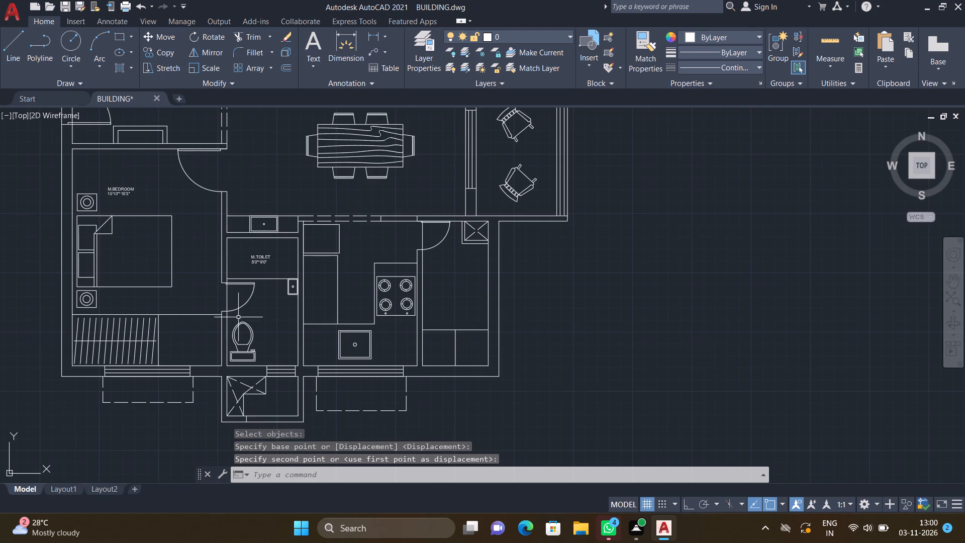
middle_click(309, 315)
scroll(313, 316, "down", 2)
scroll(330, 301, "up", 3)
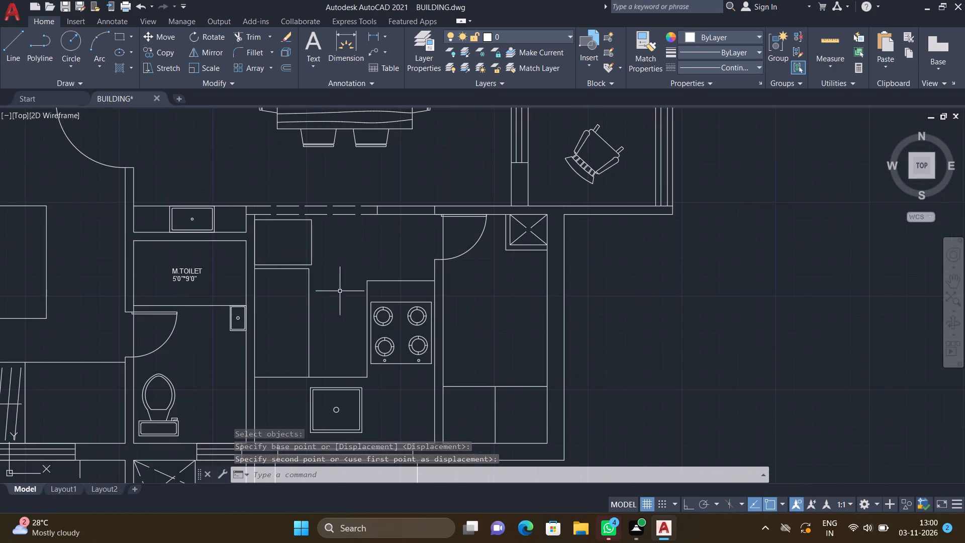
scroll(332, 290, "up", 3)
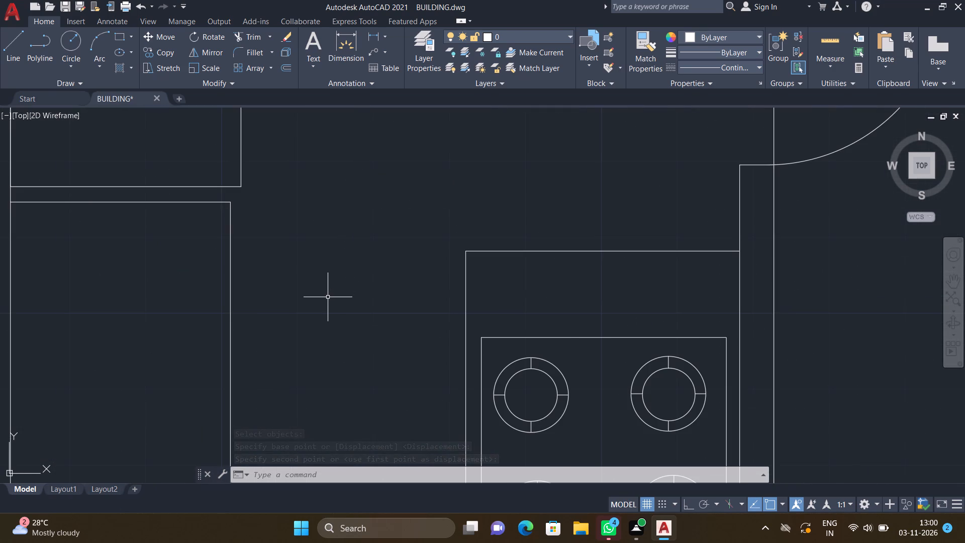
type("MT")
key("Return")
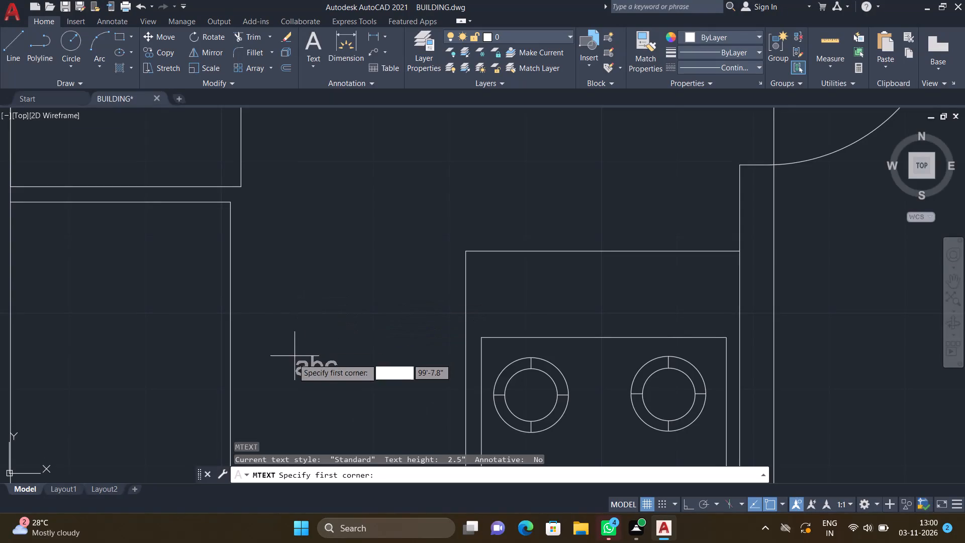
scroll(255, 358, "up", 1)
left_click_drag(238, 327, 256, 343)
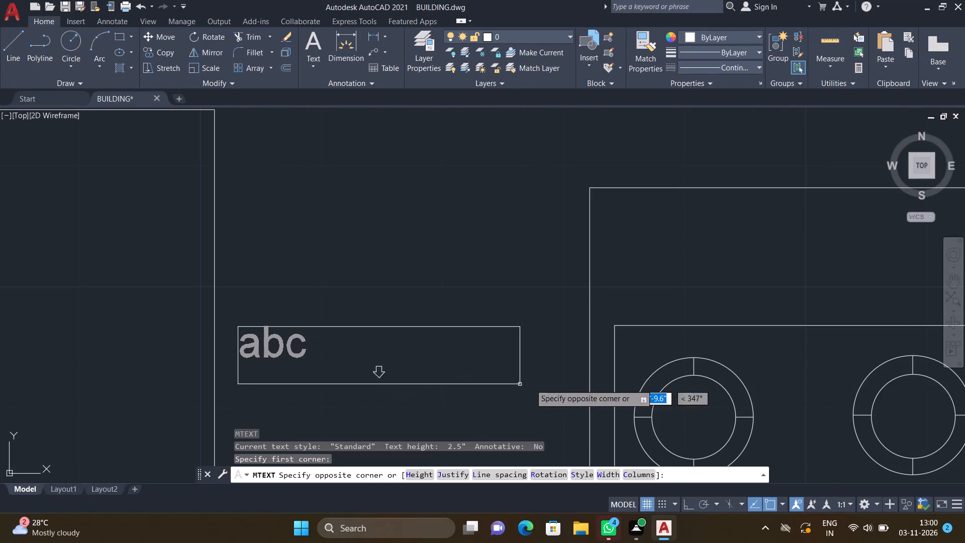
left_click(565, 404)
type("KITCHEN")
key("Return")
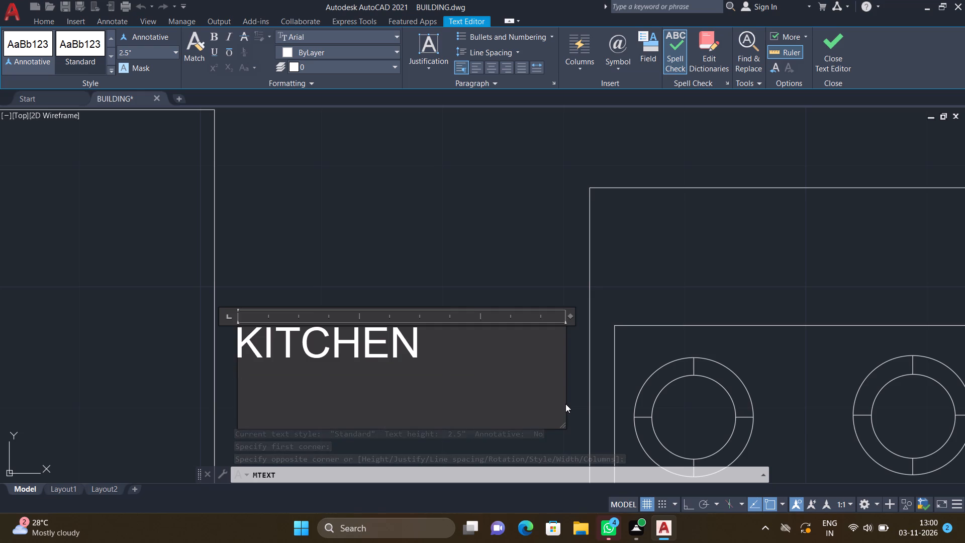
type("8'0\"*")
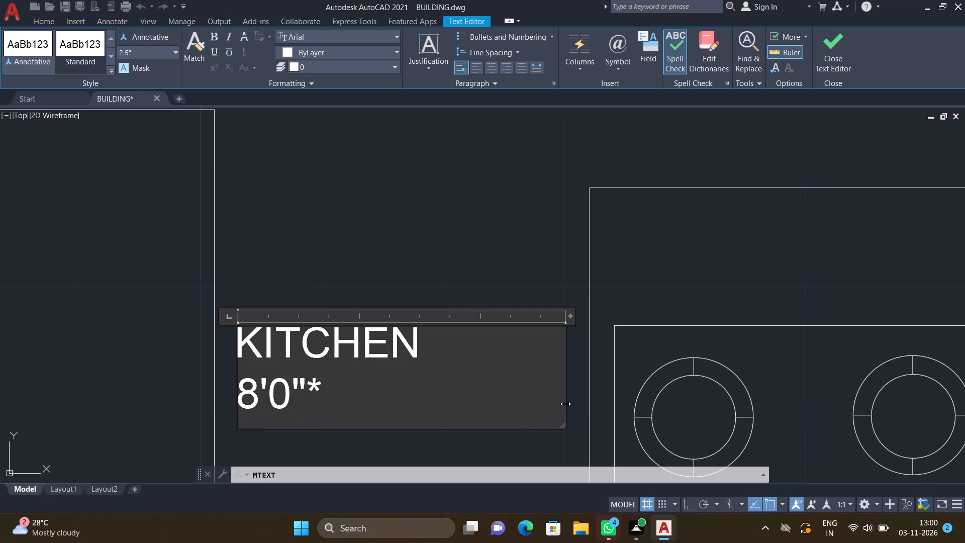
type("10'")
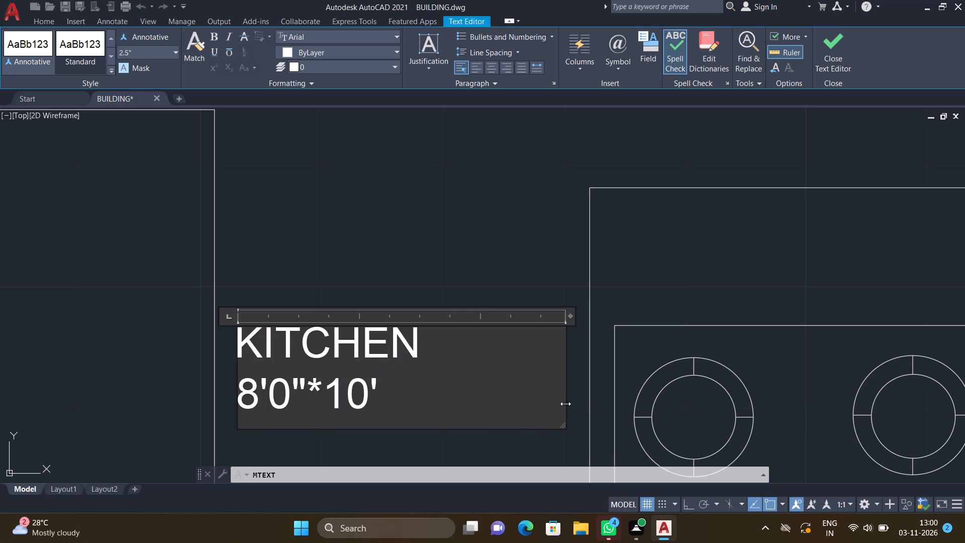
type("2\"")
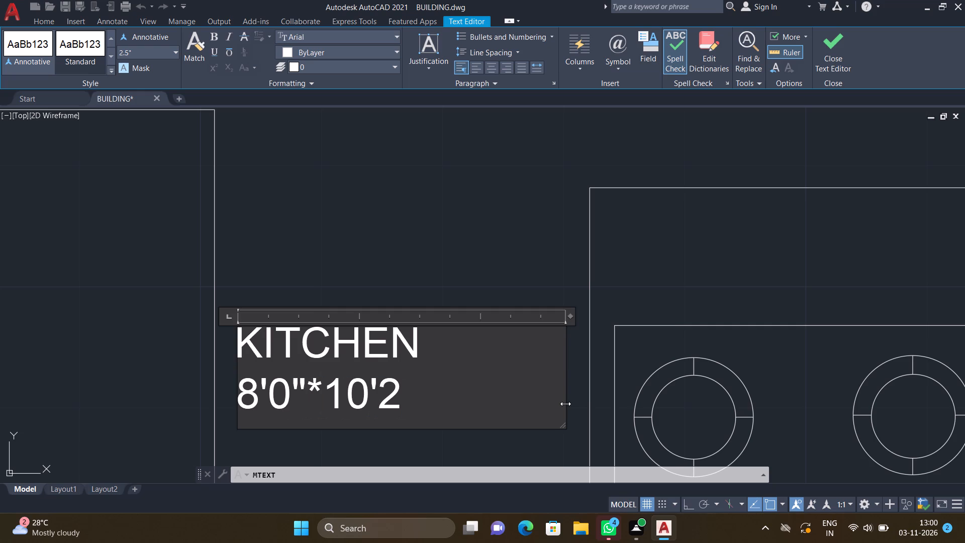
key("Return")
key("Escape")
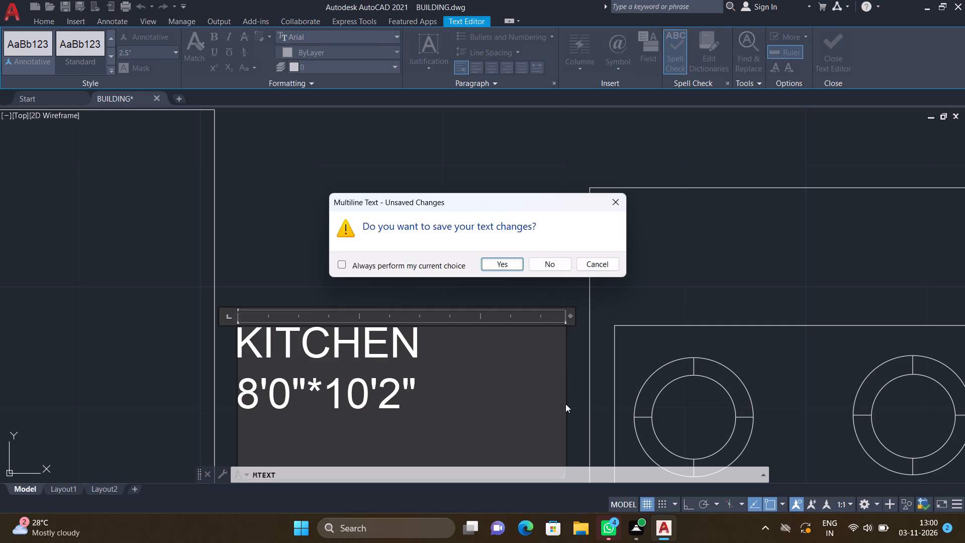
left_click(501, 261)
Move the KITCHEN label east and slightly south, towards the middle of the open floor west of the stove.
scroll(489, 282, "down", 3)
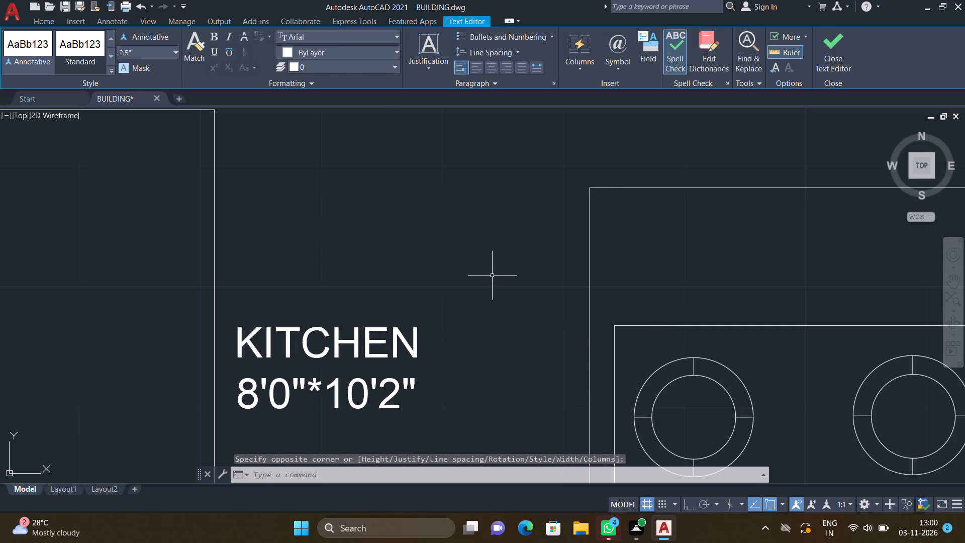
key("m")
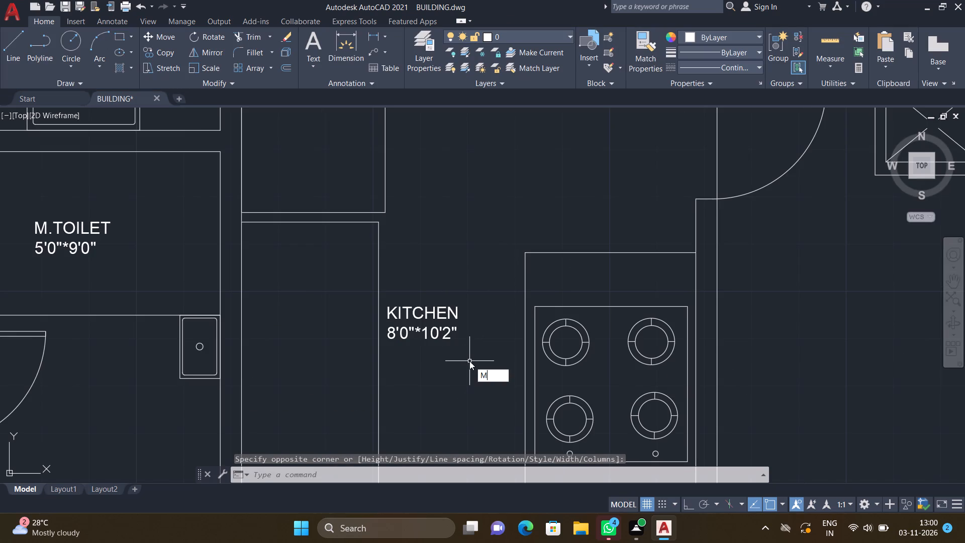
key("Return")
scroll(447, 344, "up", 2)
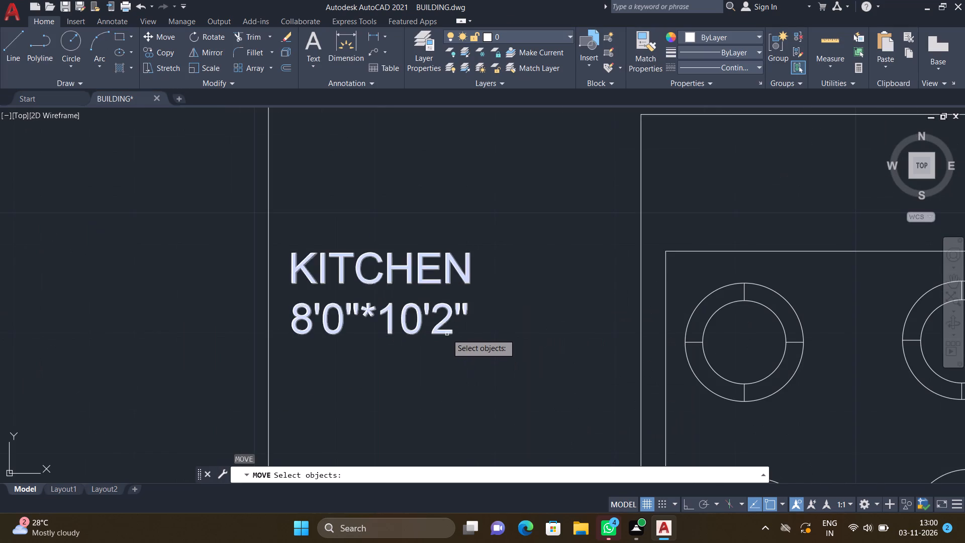
left_click(447, 334)
key("Return")
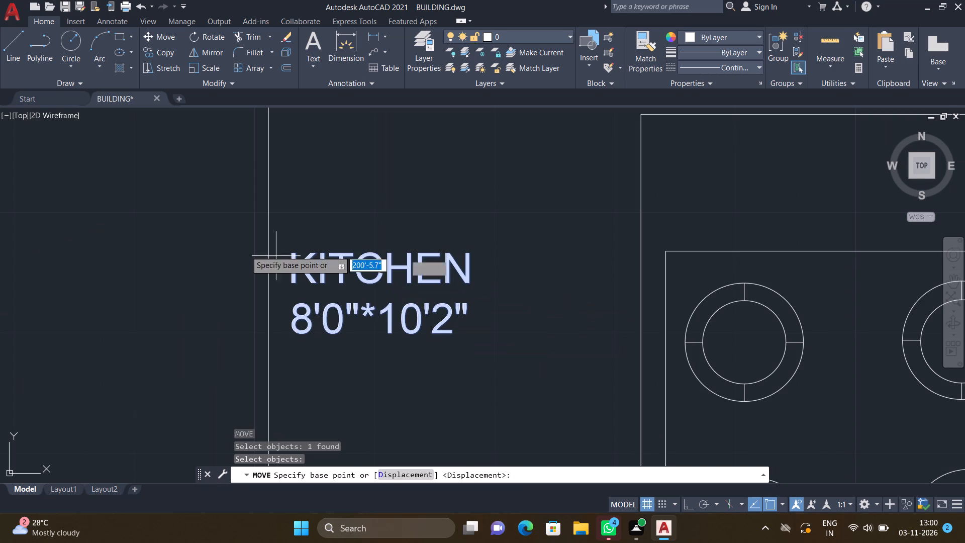
left_click_drag(293, 255, 297, 257)
left_click(366, 267)
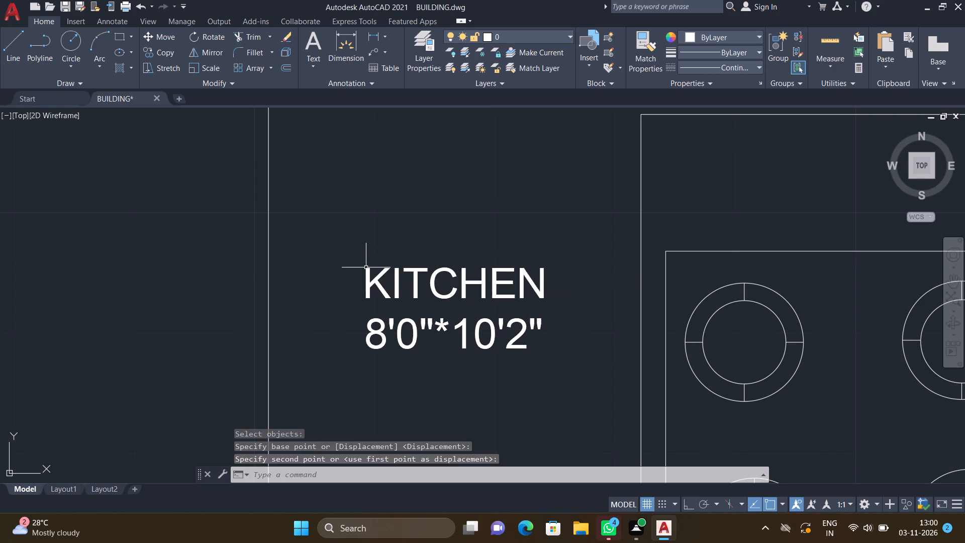
Add a multiline text label reading D at the crossing diagonals in the northern arm of the L-shaped shaft south of the master toilet.
scroll(375, 265, "down", 3)
middle_click_drag(389, 249, 382, 292)
scroll(382, 293, "down", 3)
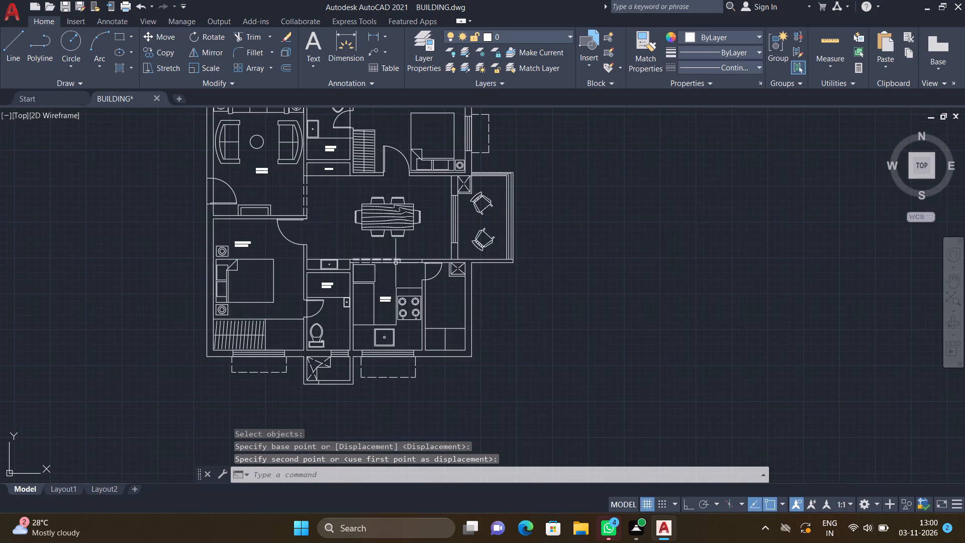
scroll(322, 377, "up", 3)
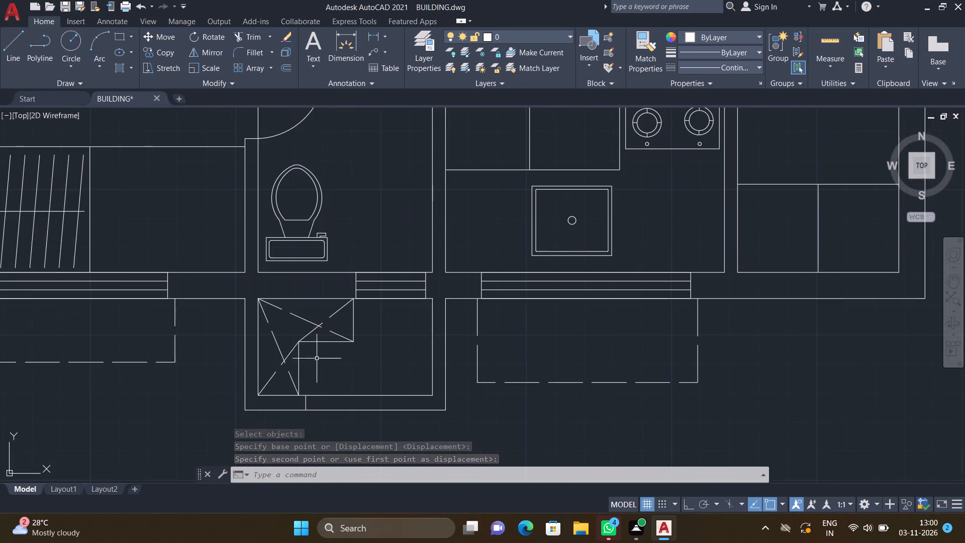
scroll(320, 325, "up", 3)
type("MT")
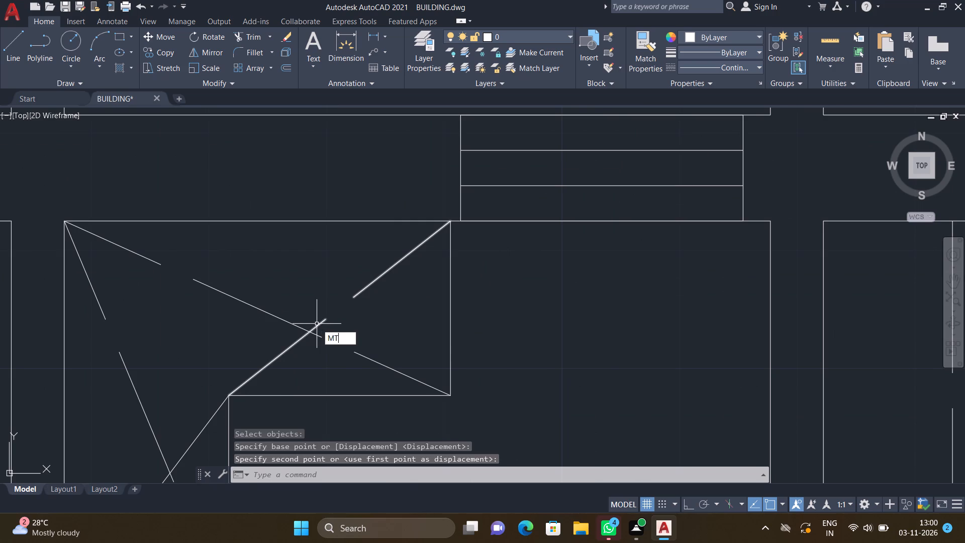
key("Return")
scroll(278, 324, "up", 2)
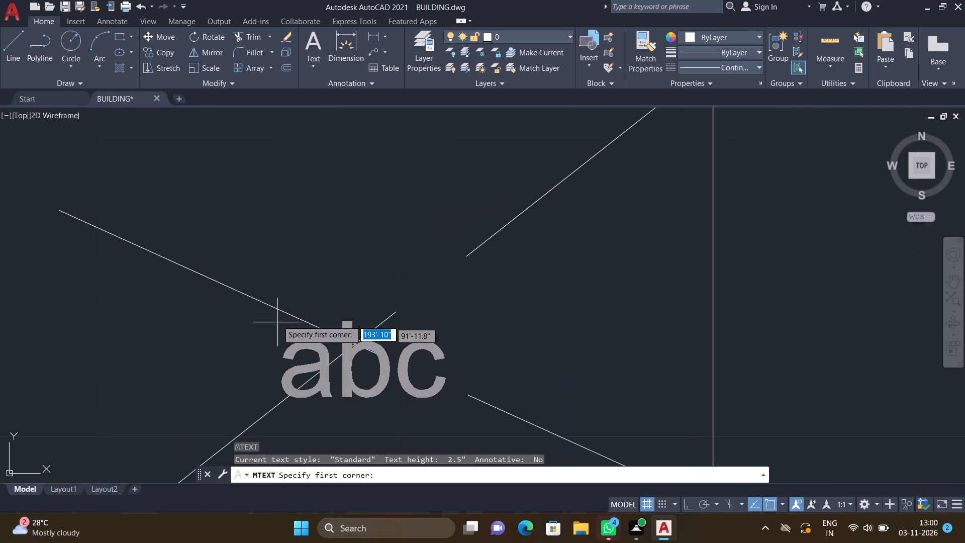
left_click_drag(308, 264, 312, 266)
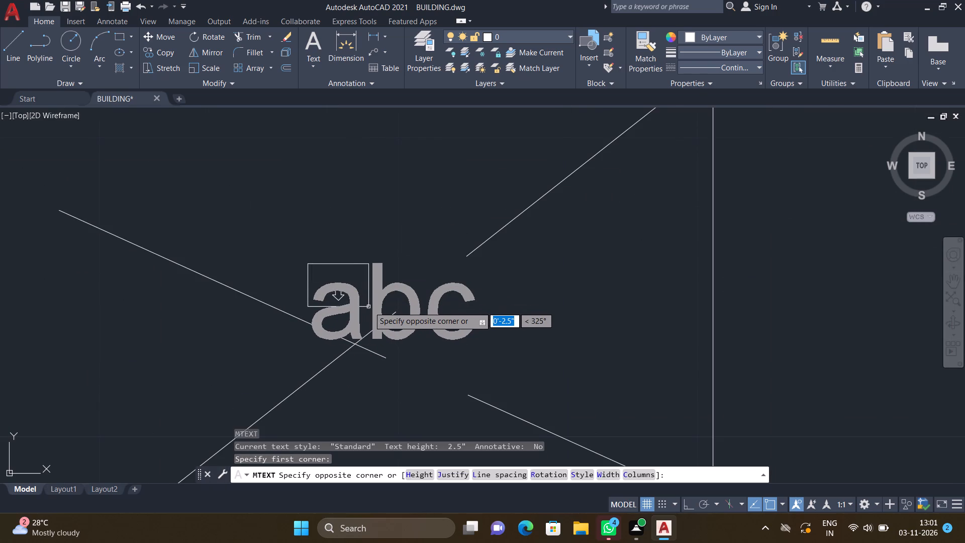
left_click(369, 307)
key("d")
key("Return")
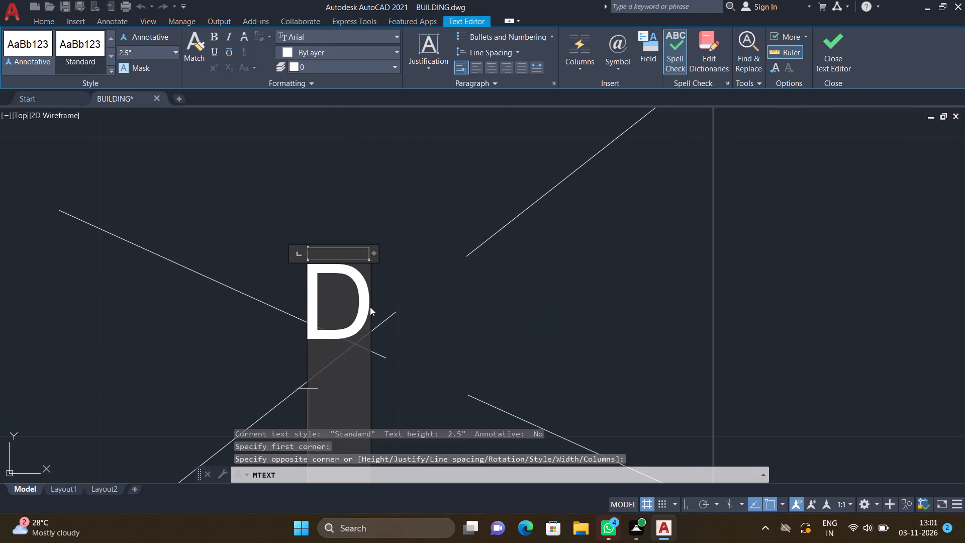
key("Escape")
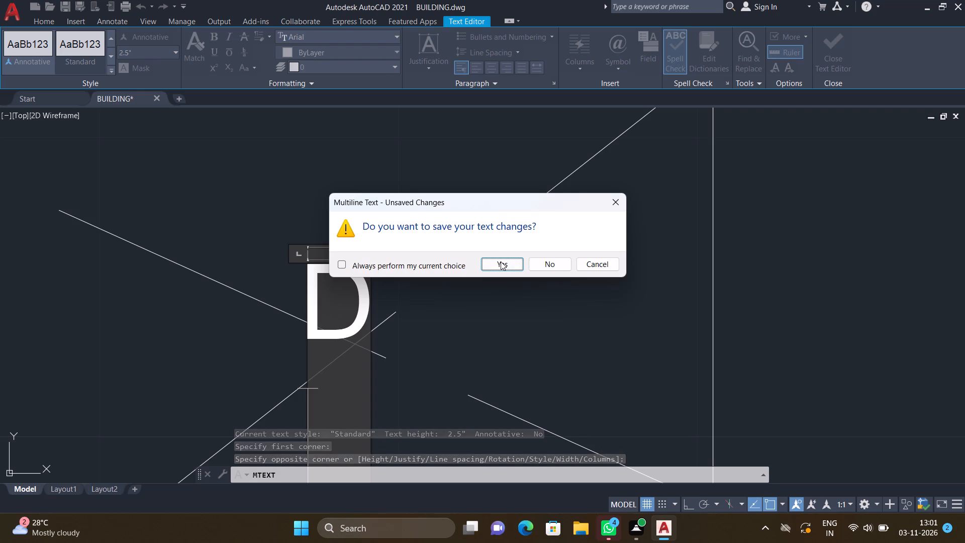
left_click(501, 261)
scroll(357, 338, "down", 2)
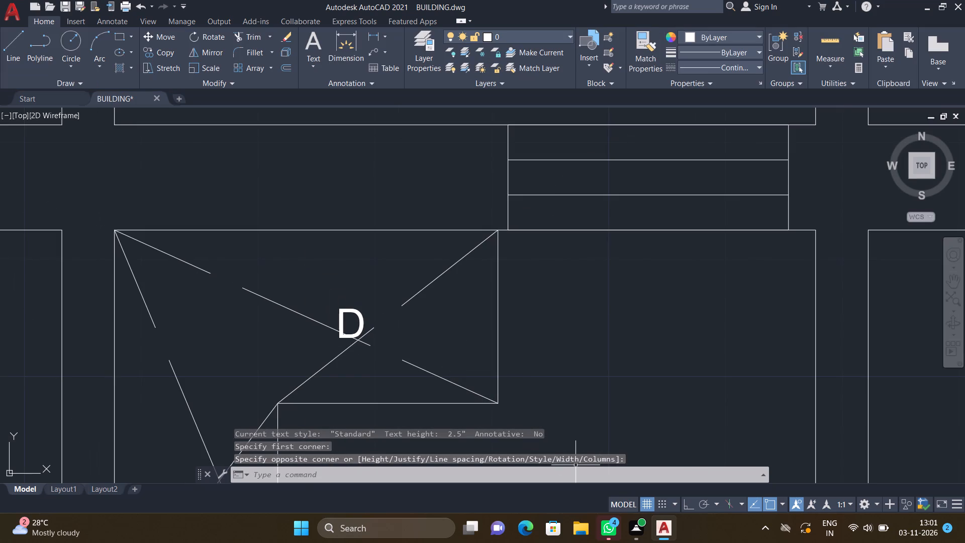
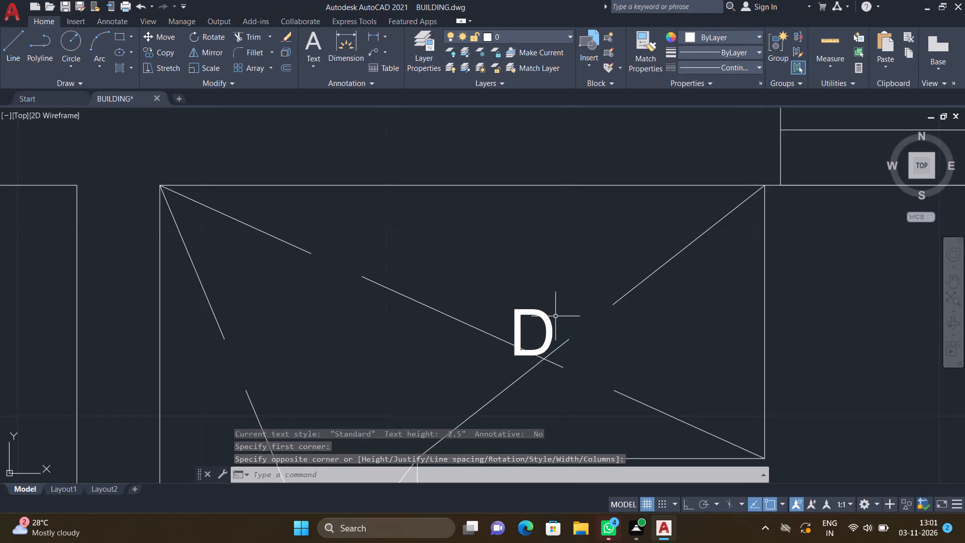
Move the D label slightly up within the L-shaped duct below M.TOILET, clear of the crossing diagonal lines.
key("m")
key("Return")
scroll(556, 320, "up", 2)
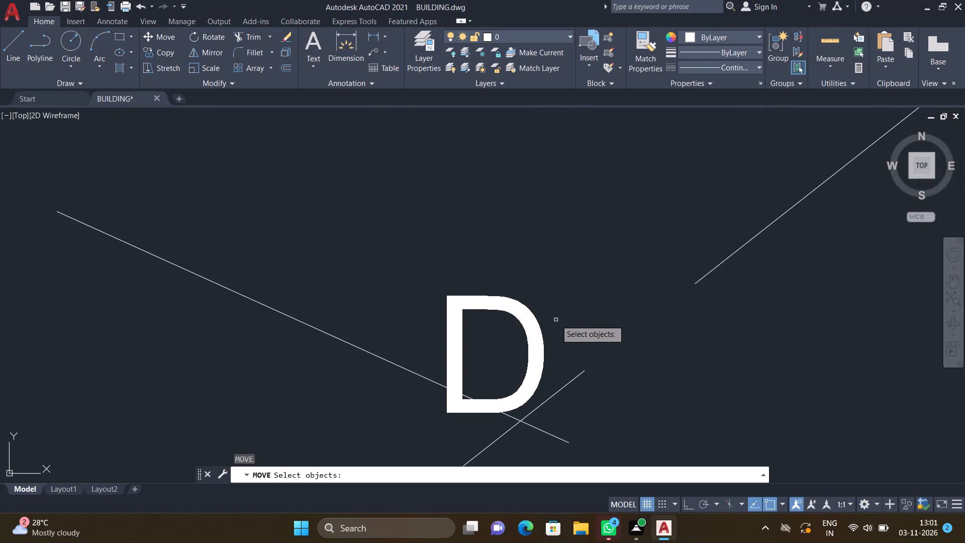
left_click_drag(553, 327, 548, 323)
left_click(419, 275)
key("Return")
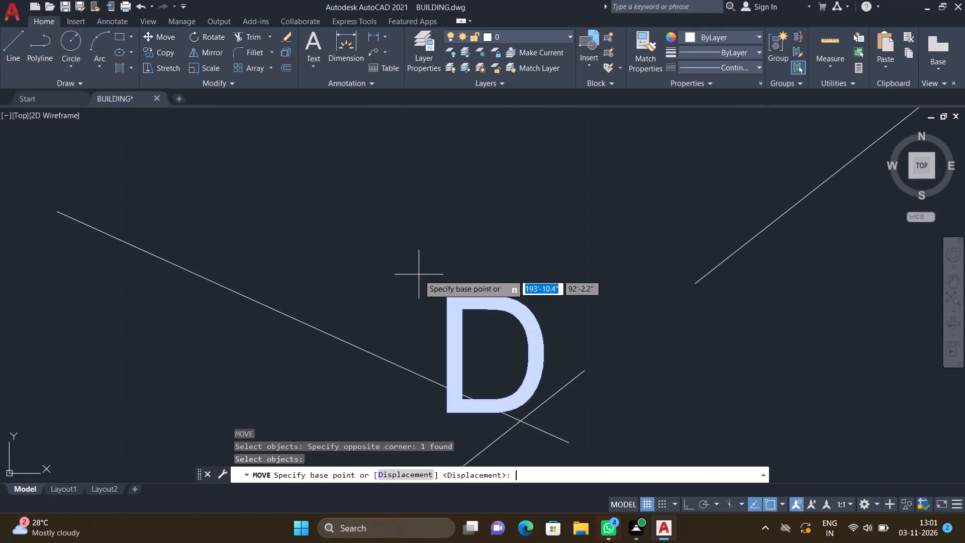
left_click(447, 298)
left_click(463, 254)
Add the multiline text label "D" at the centre of the crossed duct between the dining area and the balcony.
scroll(466, 259, "down", 5)
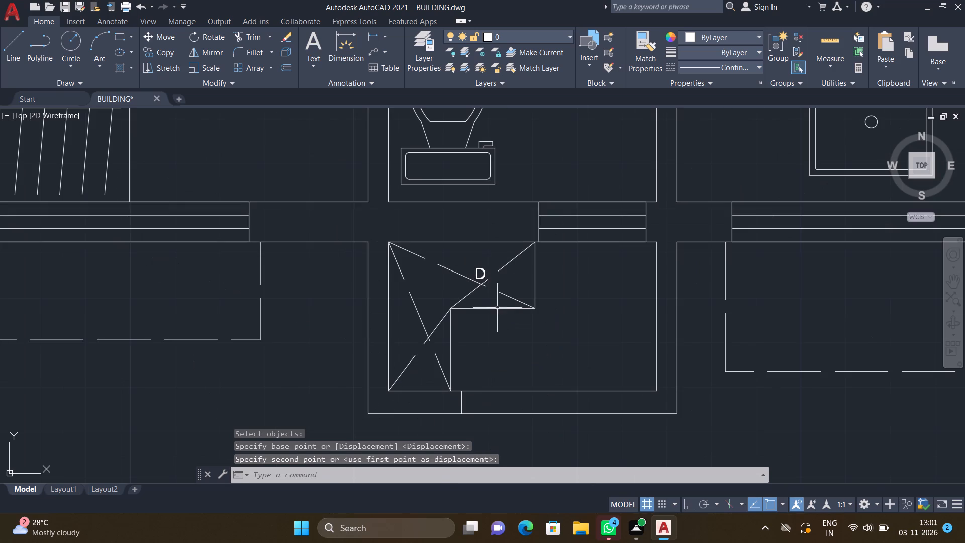
middle_click_drag(559, 388, 532, 371)
scroll(531, 370, "down", 3)
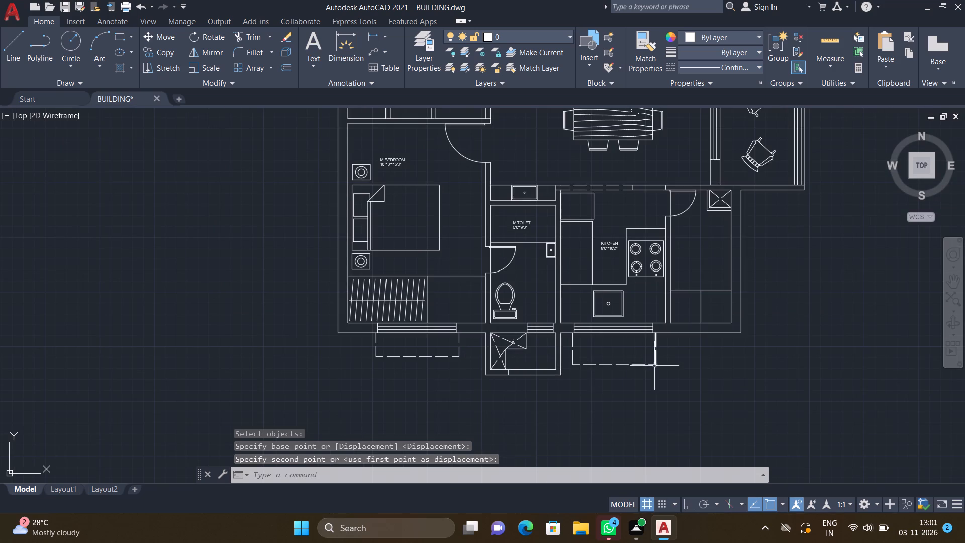
scroll(589, 364, "down", 2)
scroll(637, 342, "up", 2)
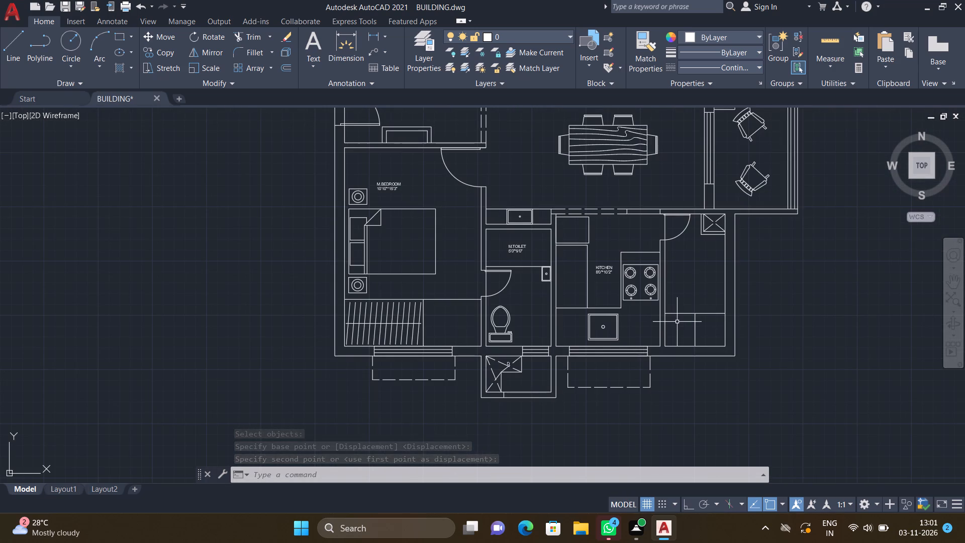
middle_click_drag(661, 328, 602, 373)
scroll(607, 349, "down", 2)
scroll(627, 252, "up", 3)
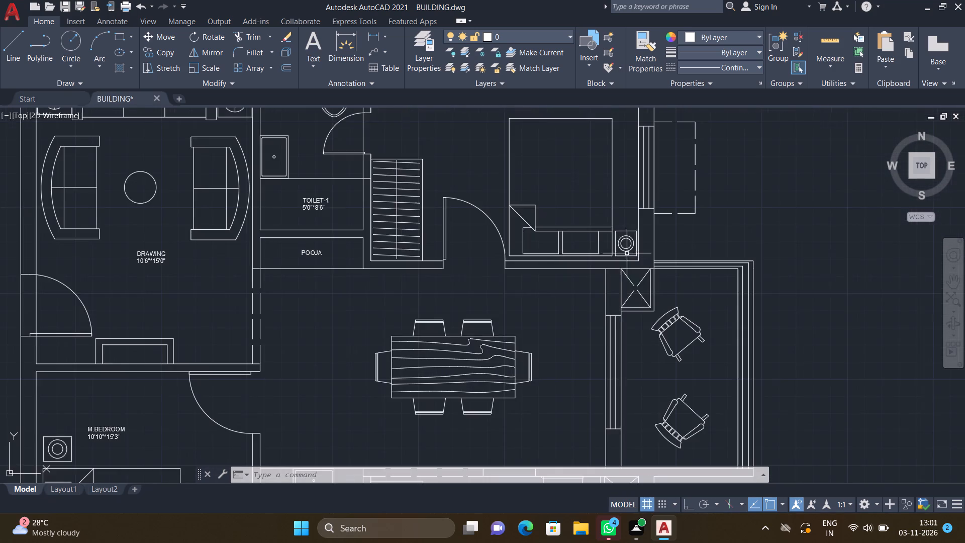
scroll(634, 280, "up", 4)
type("MT")
key("Return")
scroll(625, 328, "up", 3)
left_click_drag(581, 285, 586, 298)
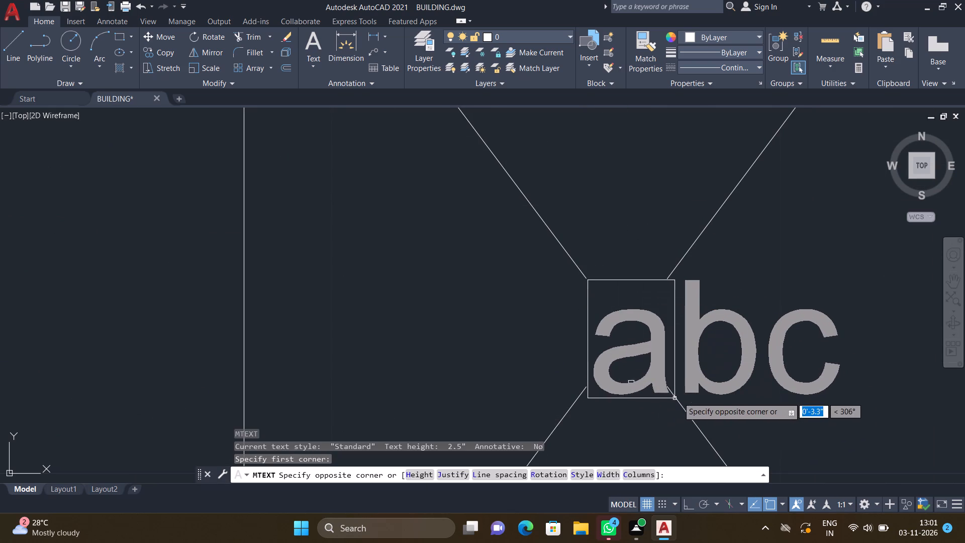
left_click(689, 391)
key("d")
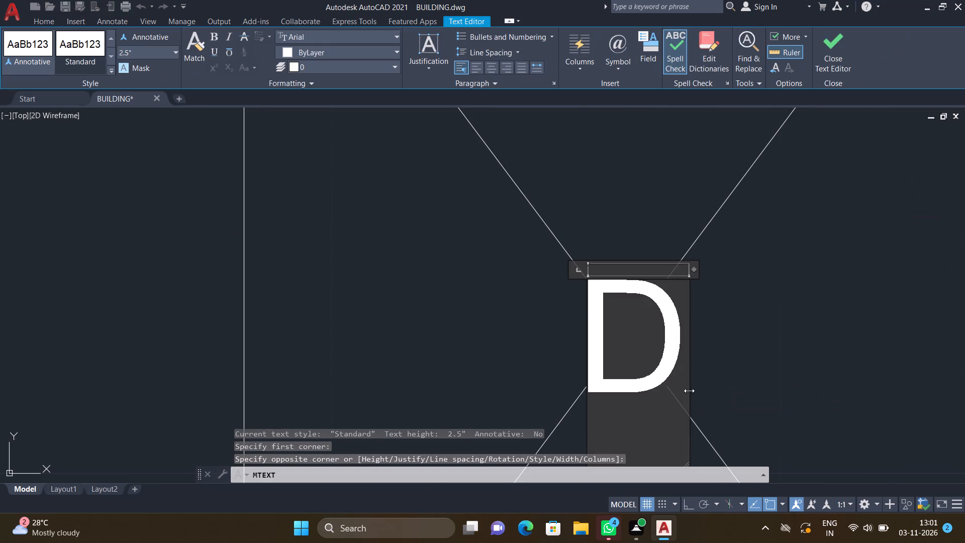
key("Return")
key("Escape")
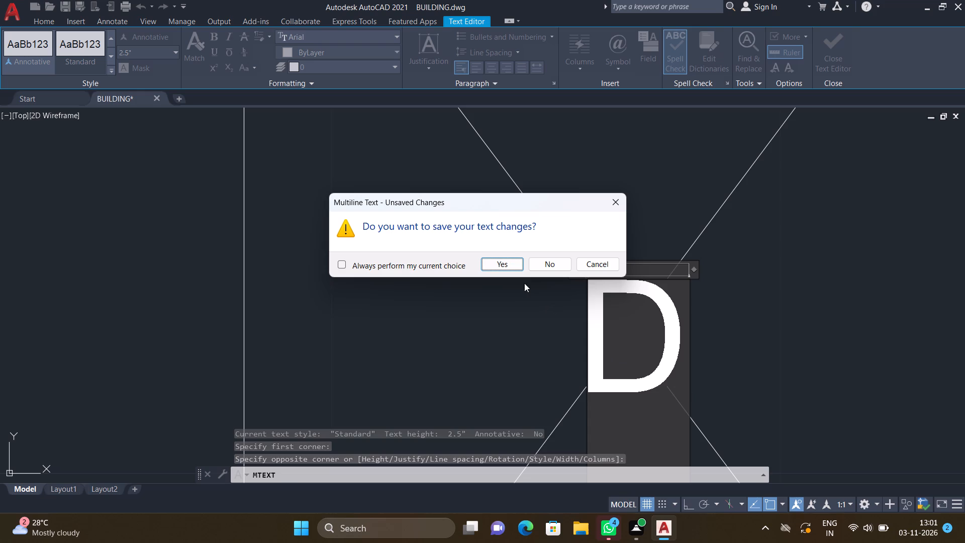
left_click(515, 265)
Add the multiline text label "wm" in the left compartment at the bottom of the utility area beside the kitchen.
scroll(517, 268, "down", 3)
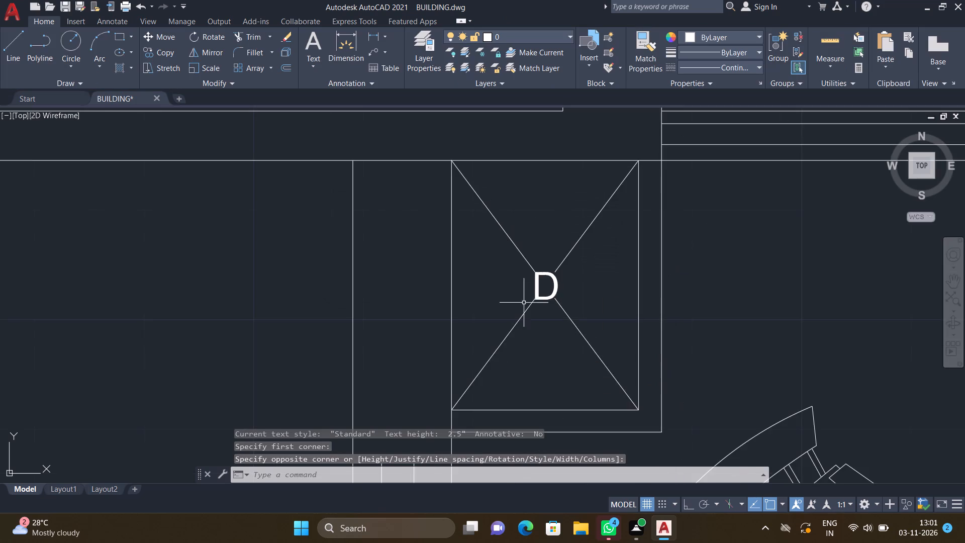
middle_click_drag(508, 330, 523, 248)
scroll(525, 248, "down", 5)
middle_click_drag(503, 333, 532, 275)
scroll(536, 273, "down", 3)
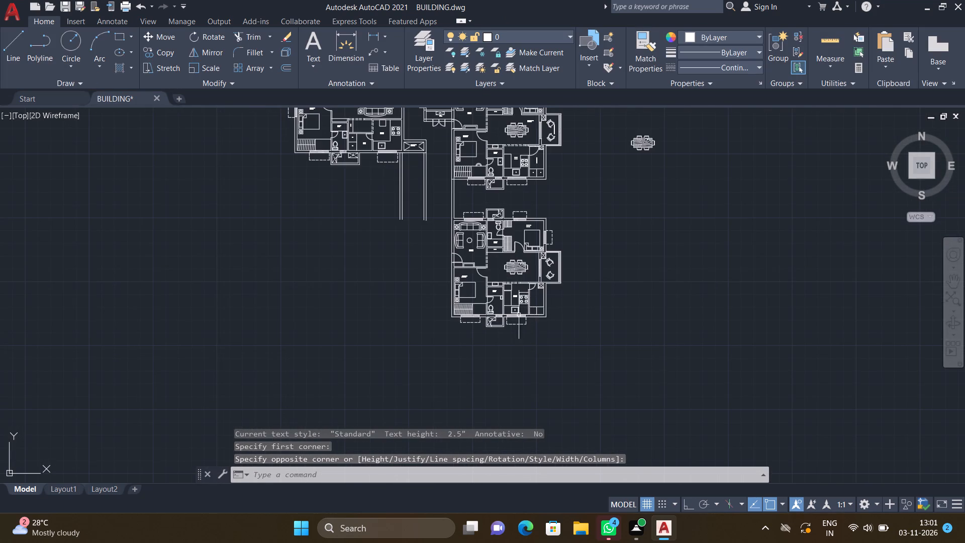
scroll(508, 315, "up", 4)
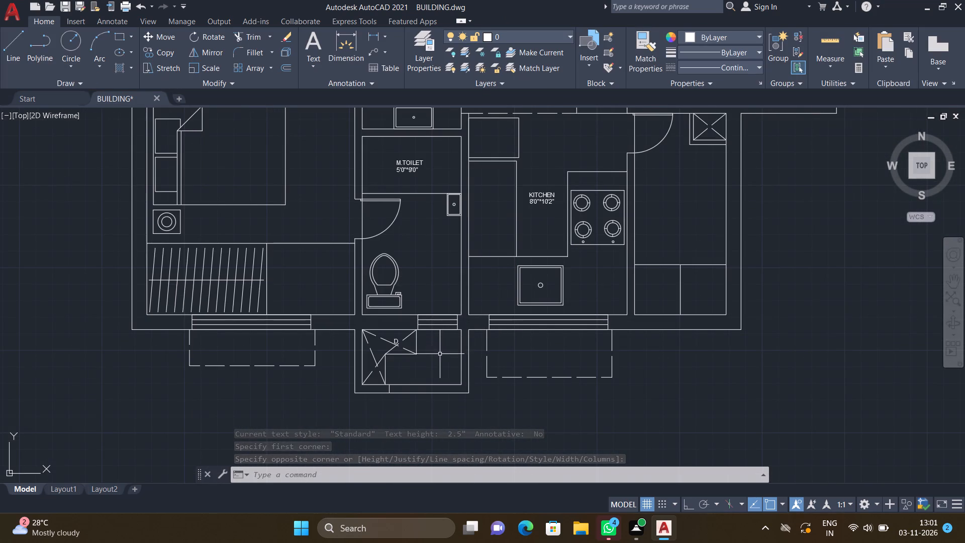
middle_click_drag(622, 323, 543, 345)
scroll(579, 320, "up", 2)
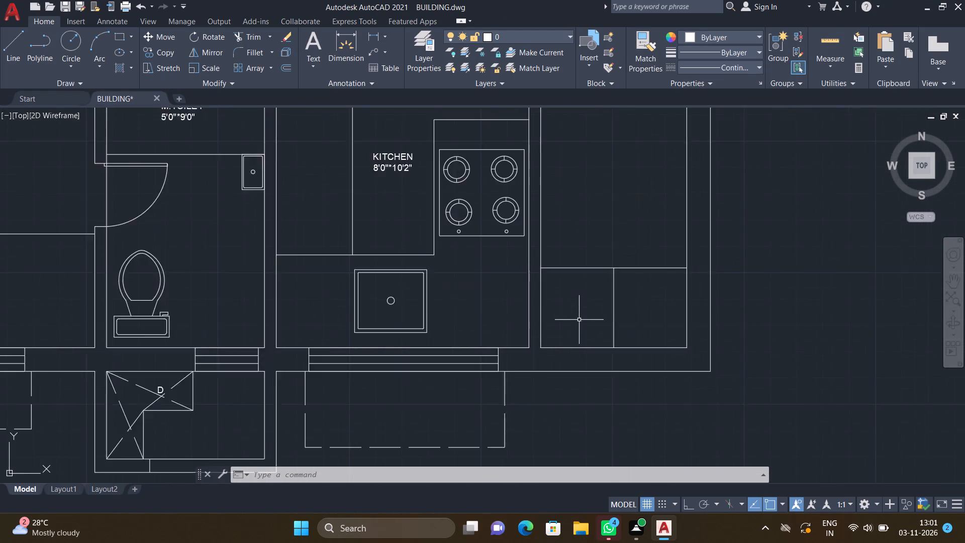
scroll(579, 320, "up", 1)
type("MT")
key("Return")
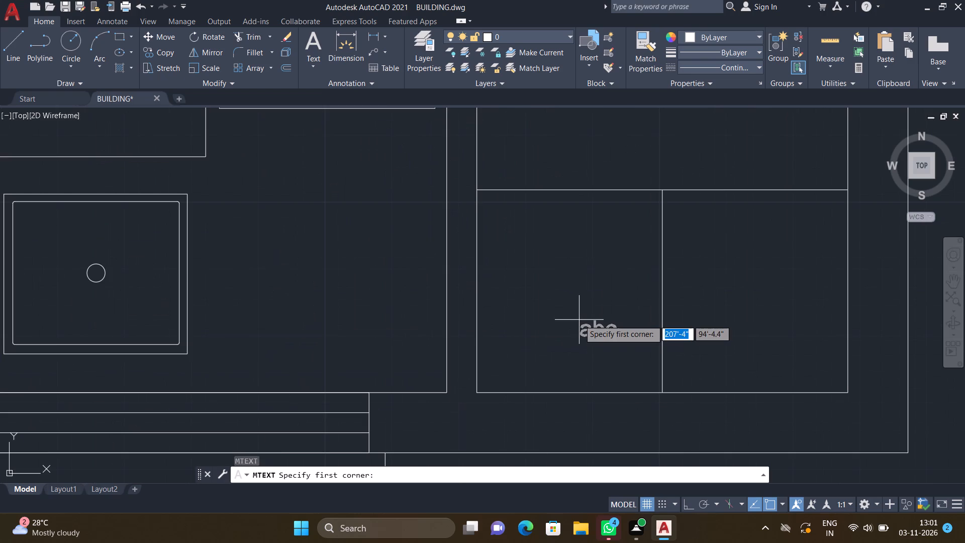
left_click(505, 256)
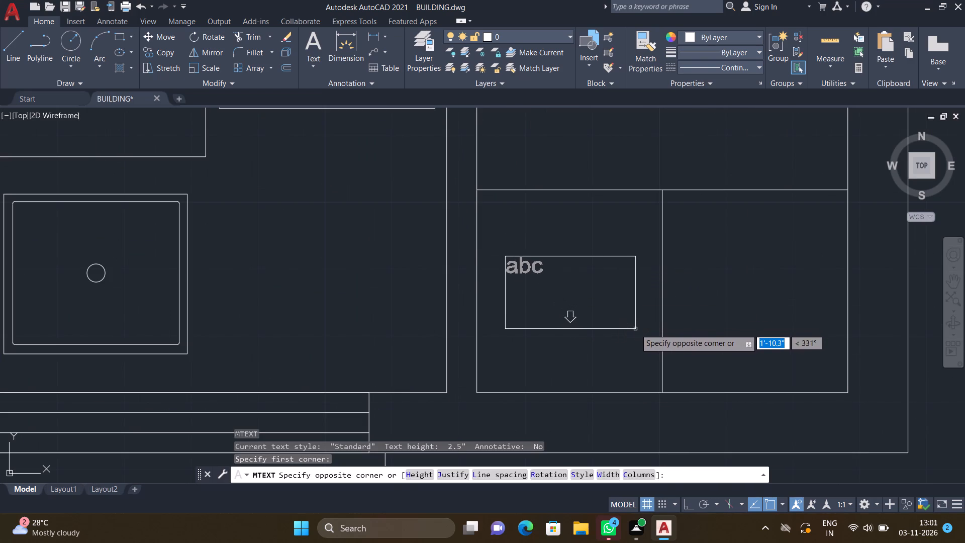
left_click(635, 328)
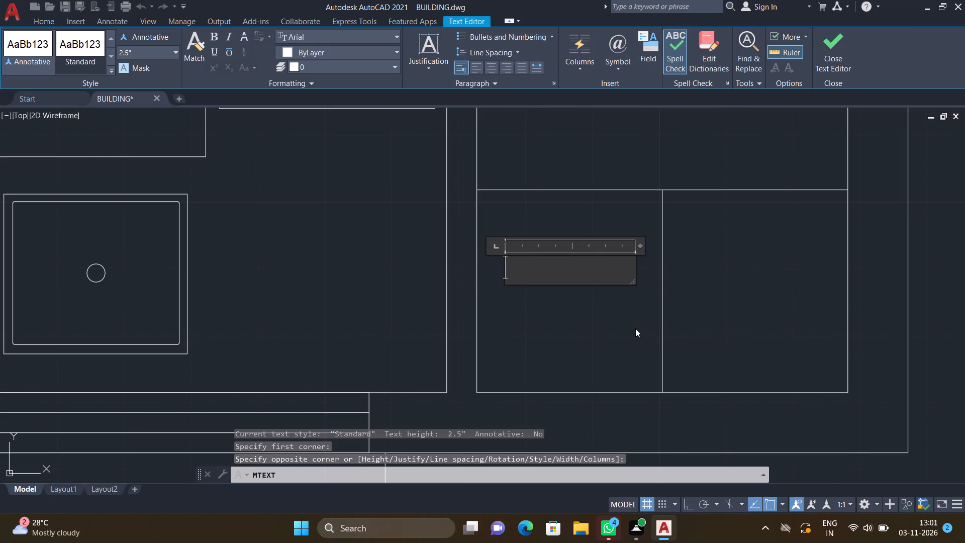
type("wm")
key("Return")
key("Escape")
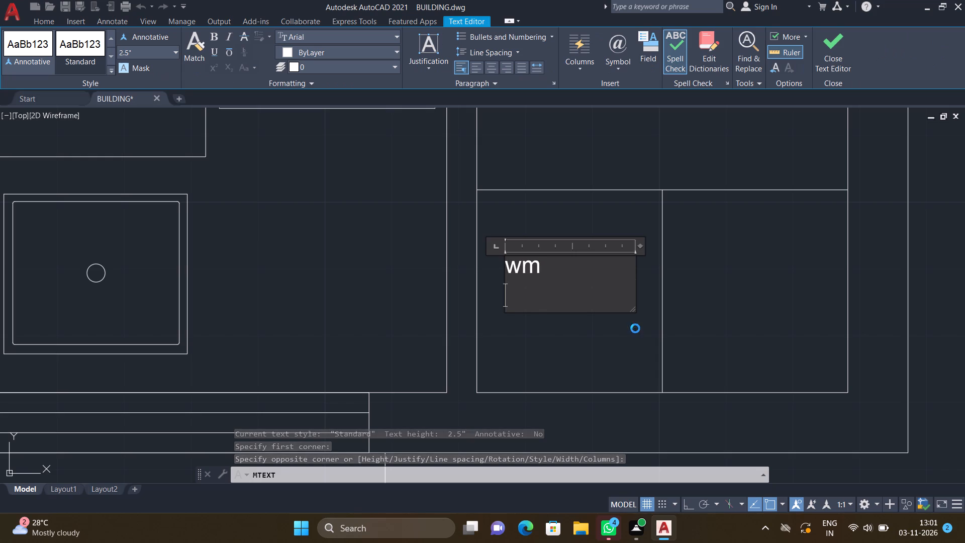
left_click(495, 263)
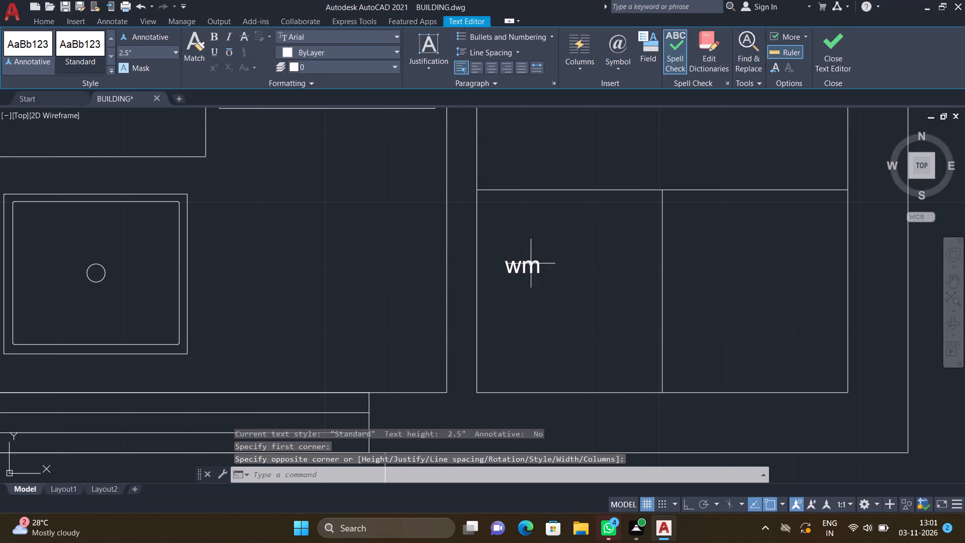
Move the wm label to about the centre of its compartment in the utility area.
key("m")
key("Return")
scroll(536, 279, "up", 1)
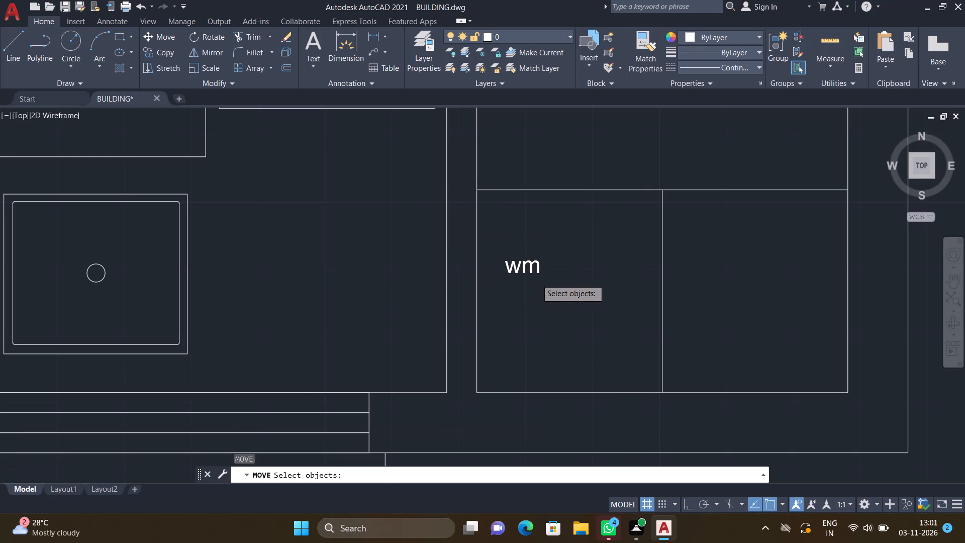
scroll(537, 279, "up", 1)
left_click(540, 264)
key("Return")
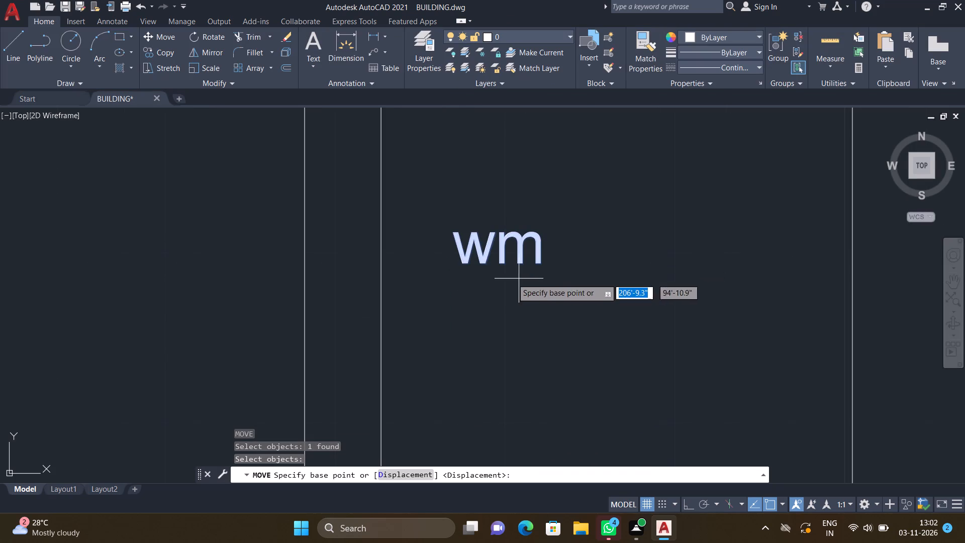
left_click(465, 258)
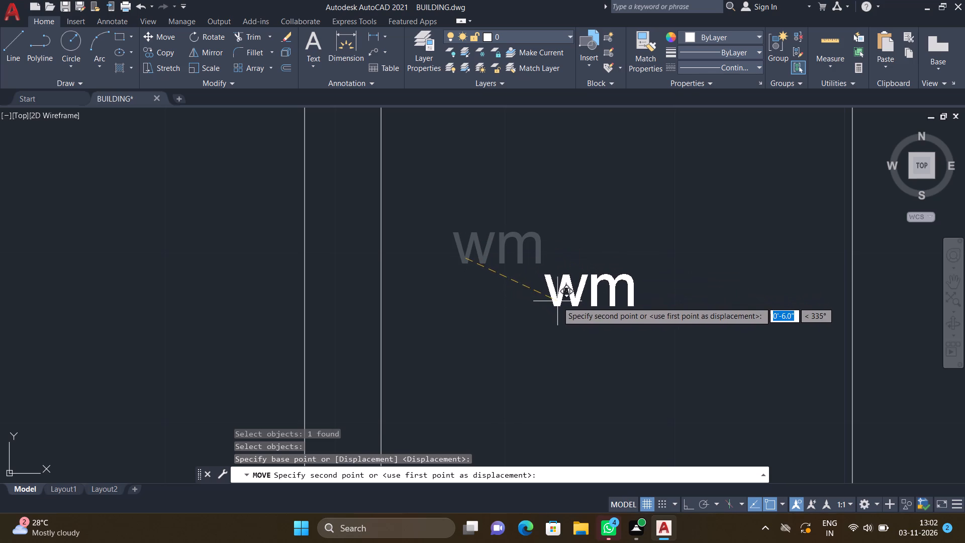
left_click(560, 305)
Add the multiline text label "dw" in the compartment to the right of the wm one.
scroll(559, 303, "down", 4)
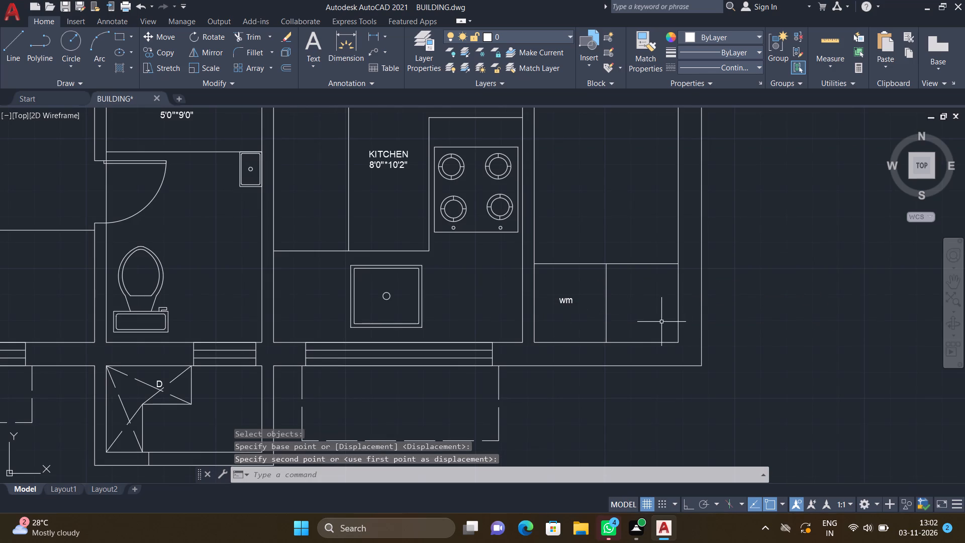
scroll(659, 318, "up", 2)
key("m")
key("t")
key("Return")
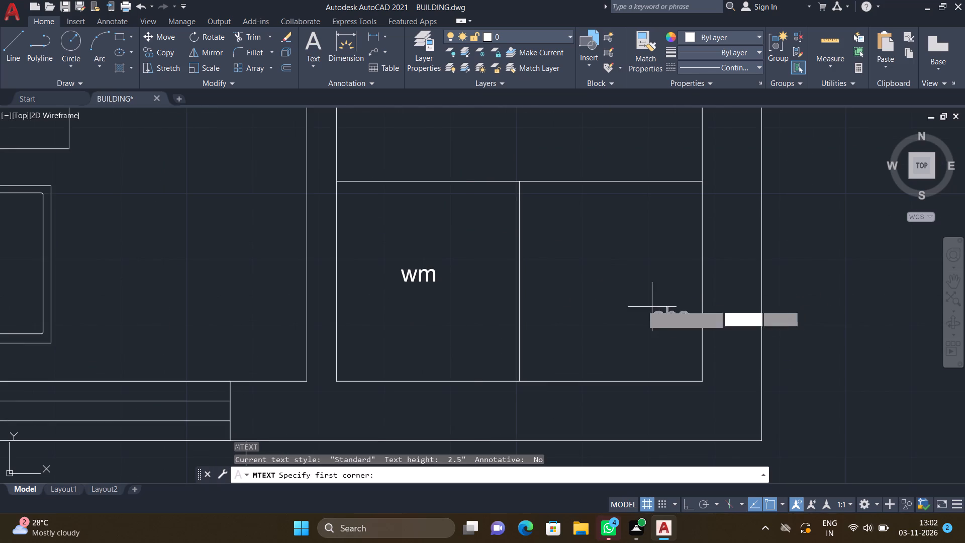
left_click_drag(561, 263, 568, 272)
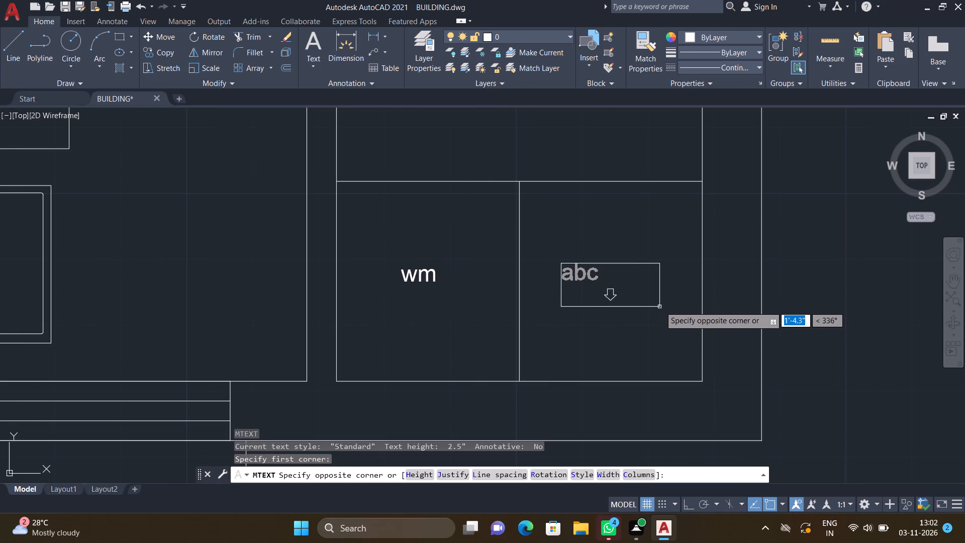
left_click(660, 306)
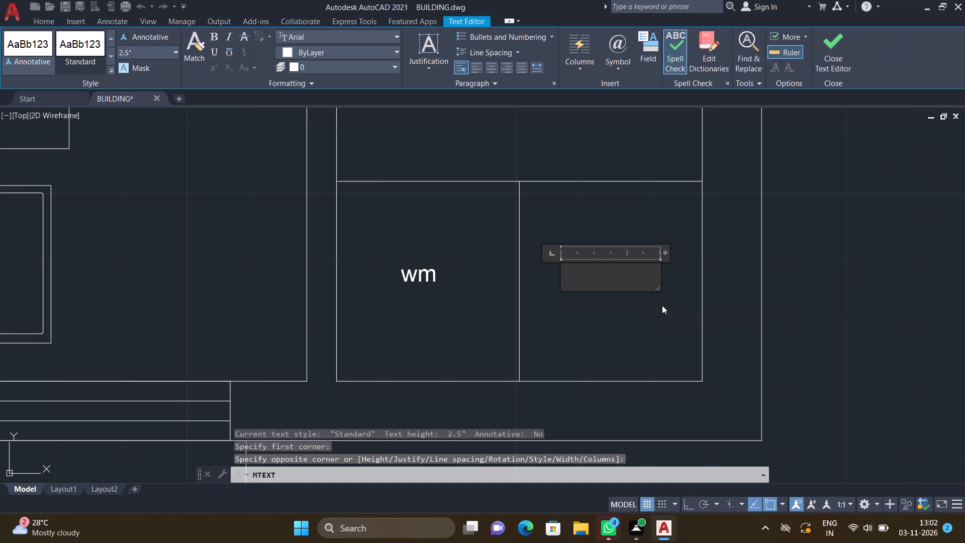
type("dw")
key("Return")
key("Escape")
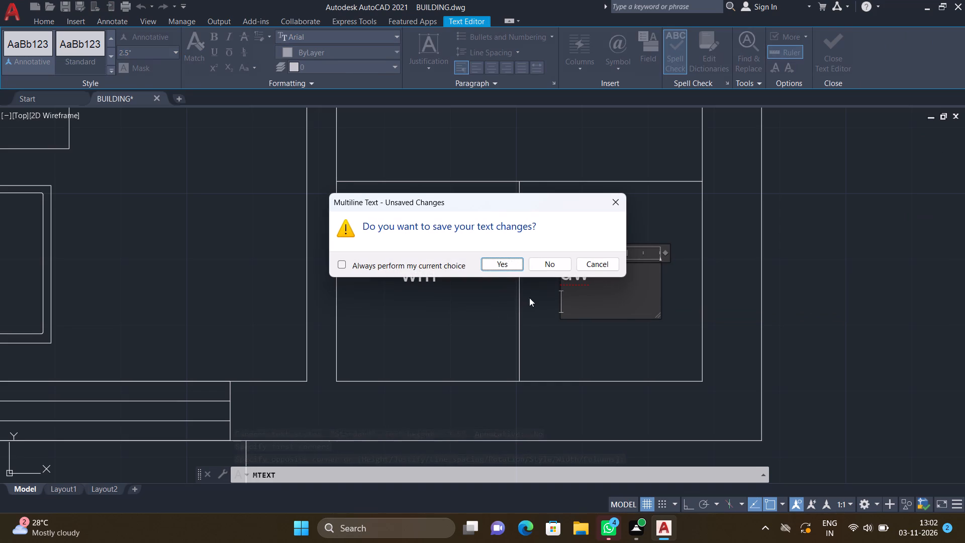
left_click(496, 263)
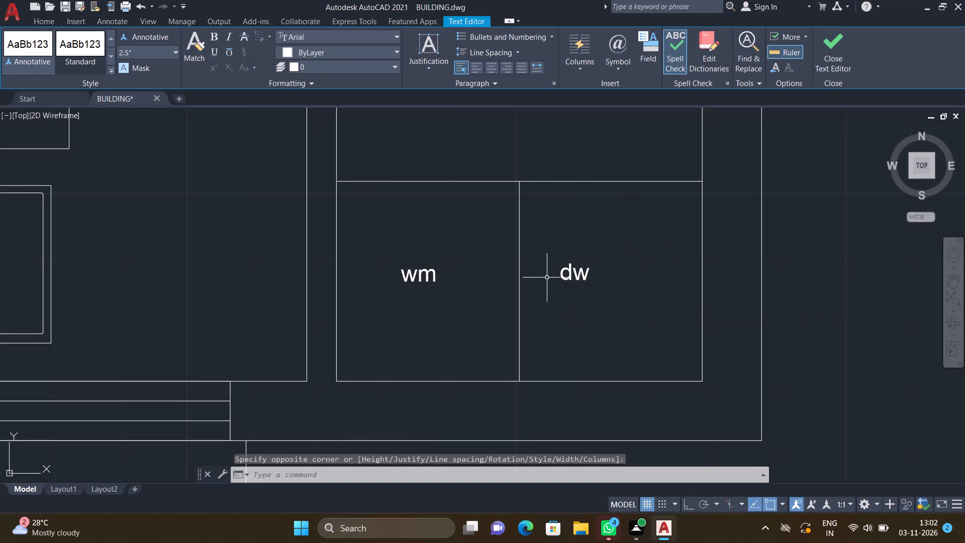
Move the dw label to the right, to about the centre of its compartment.
scroll(593, 291, "up", 2)
key("m")
key("Return")
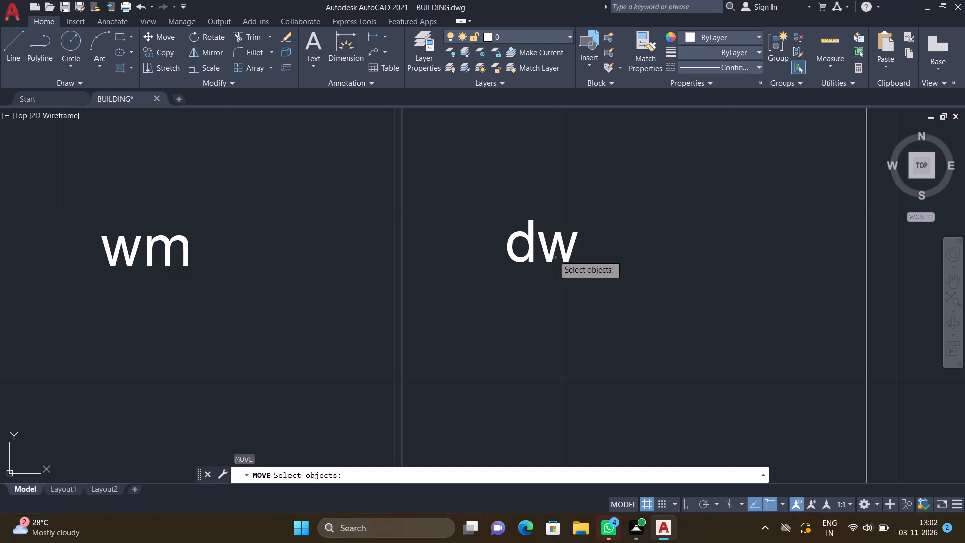
left_click(562, 256)
key("Return")
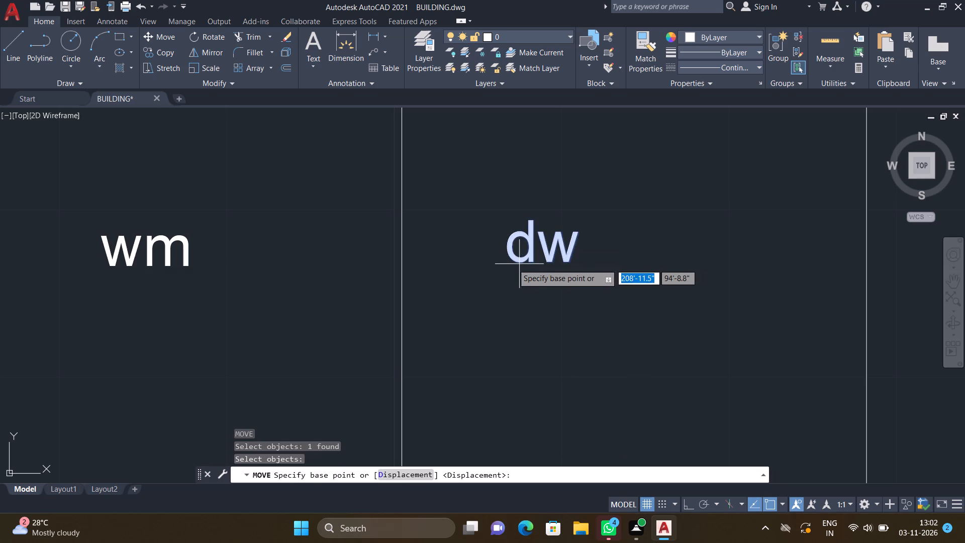
left_click(516, 261)
left_click(614, 259)
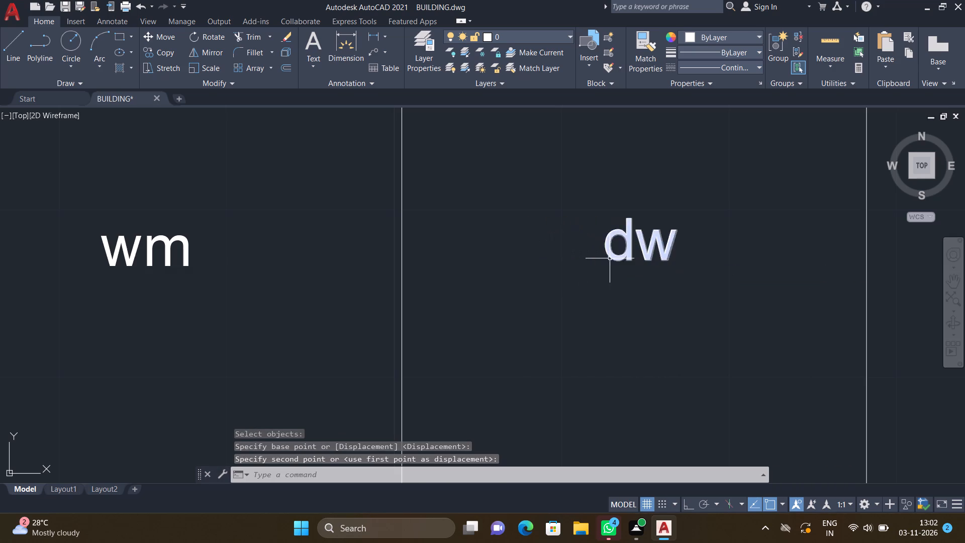
Add the multiline text label "D" at the centre of the crossed duct at the top of the utility area.
scroll(465, 279, "down", 6)
middle_click_drag(442, 222, 485, 290)
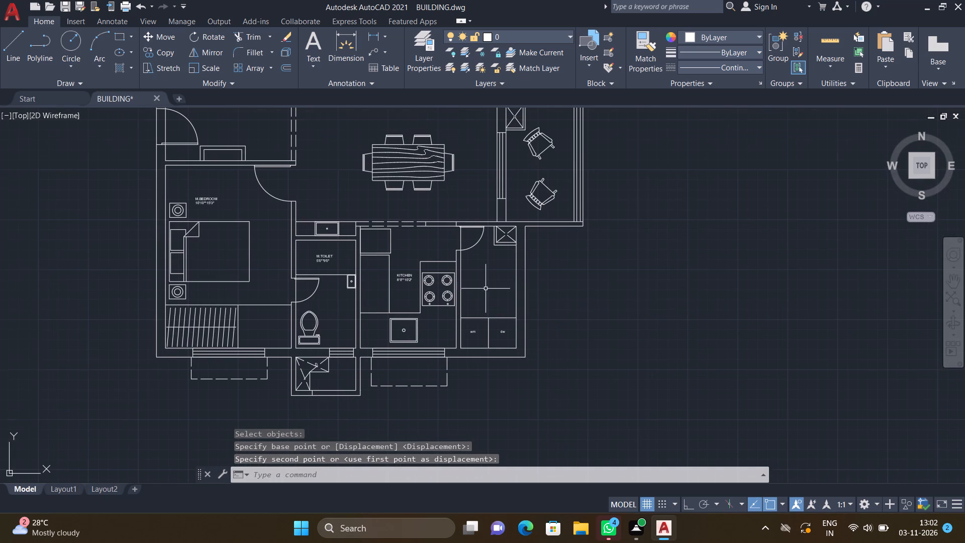
scroll(501, 239, "up", 2)
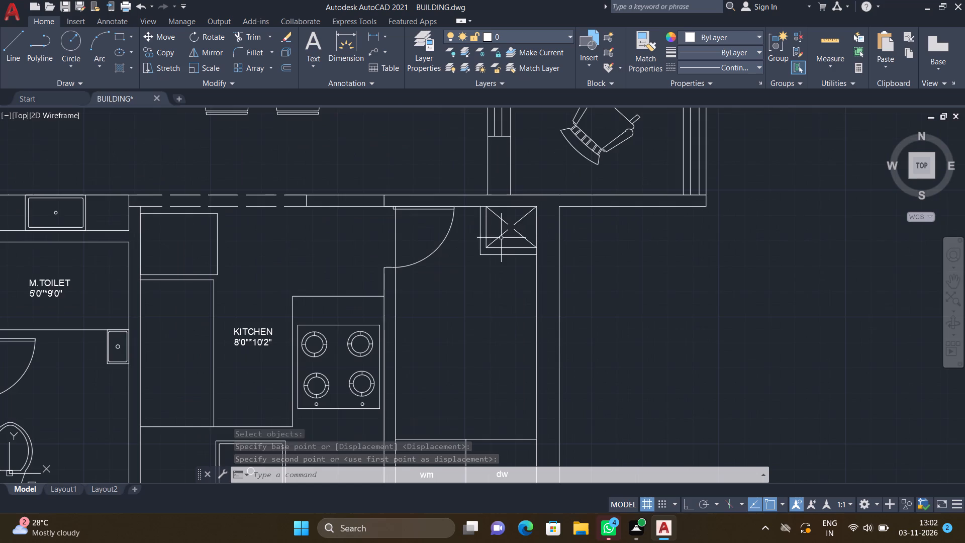
scroll(509, 233, "up", 3)
key("m")
key("t")
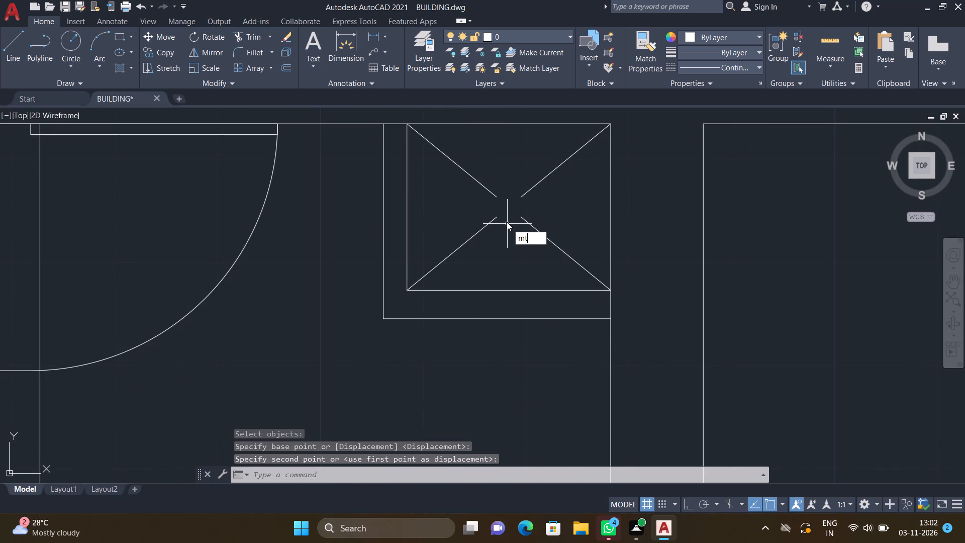
key("Return")
scroll(495, 205, "up", 3)
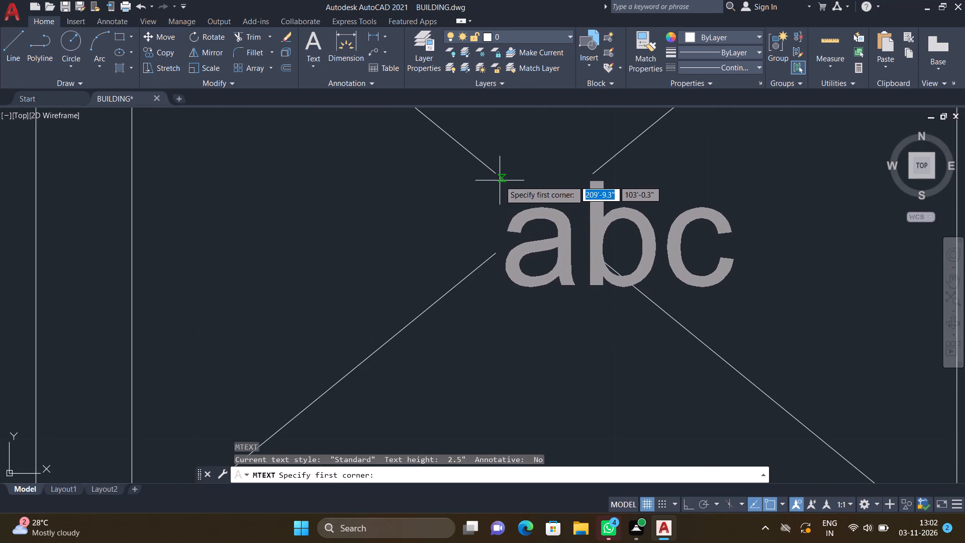
left_click_drag(500, 180, 503, 192)
left_click(584, 261)
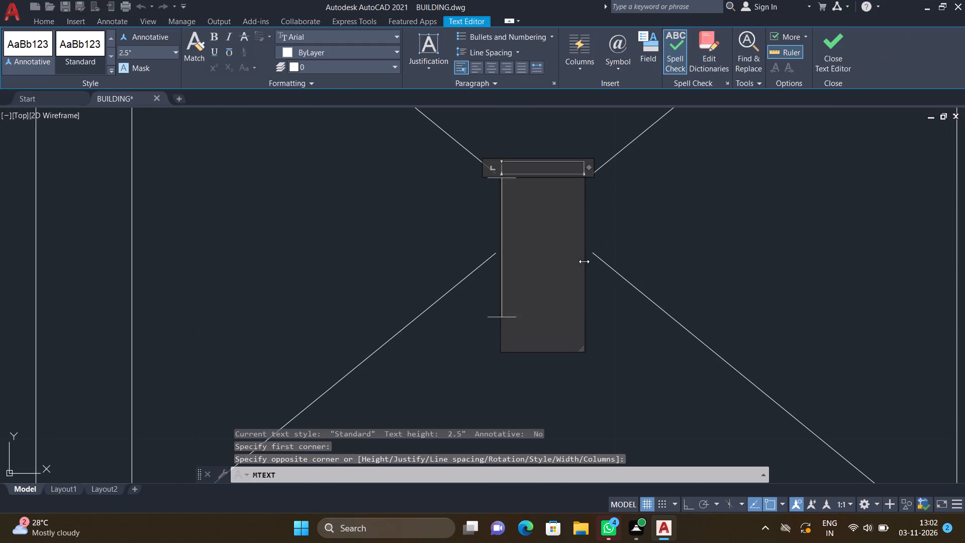
key("d")
key("Return")
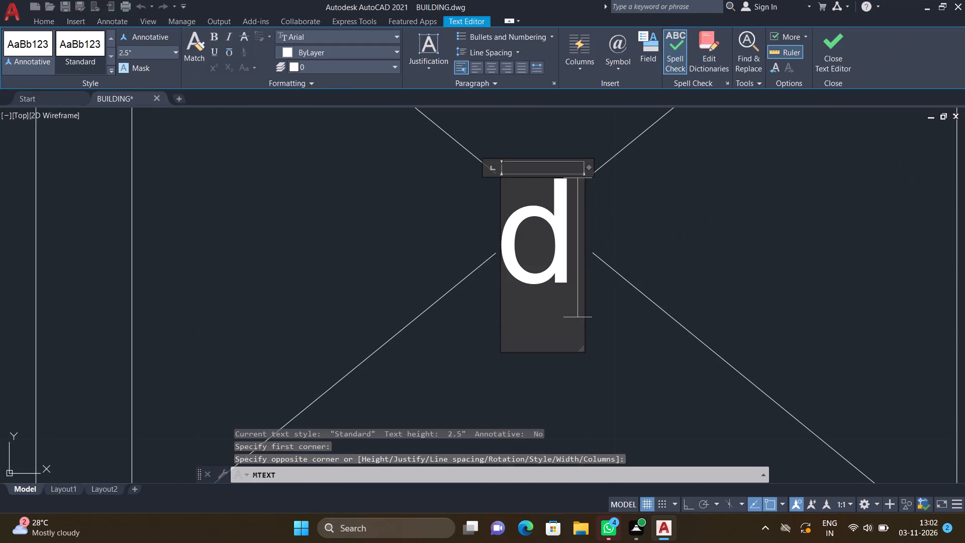
key("BackSpace")
key("BackSpace")
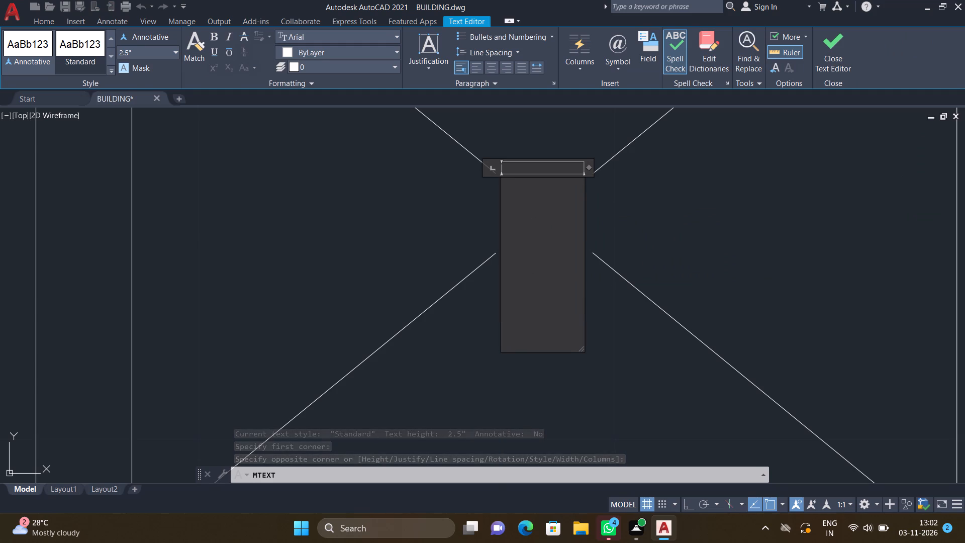
key("d")
key("Return")
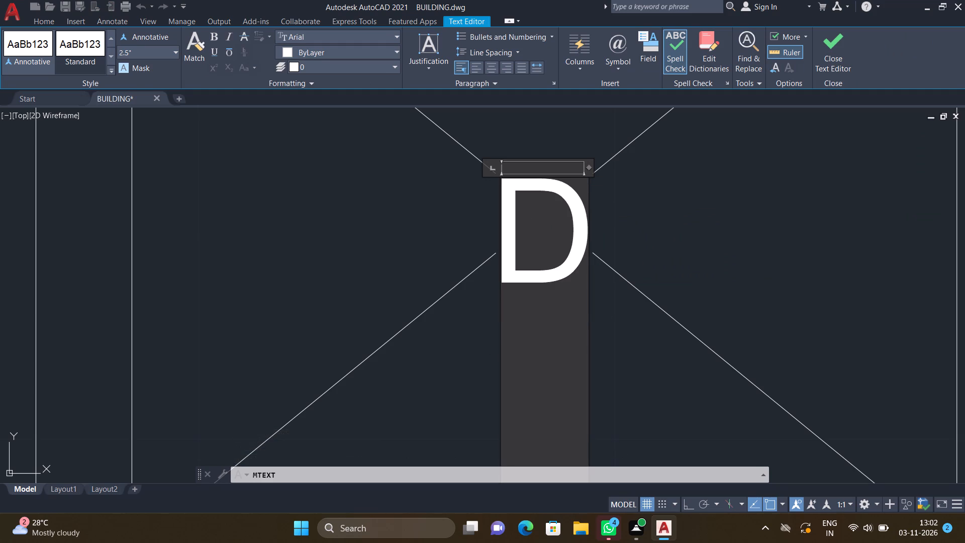
key("Escape")
left_click(483, 260)
Add the multiline text label "4'9" WIDE UTILITY" in the open utility area above the wm and dw compartments.
scroll(497, 274, "down", 3)
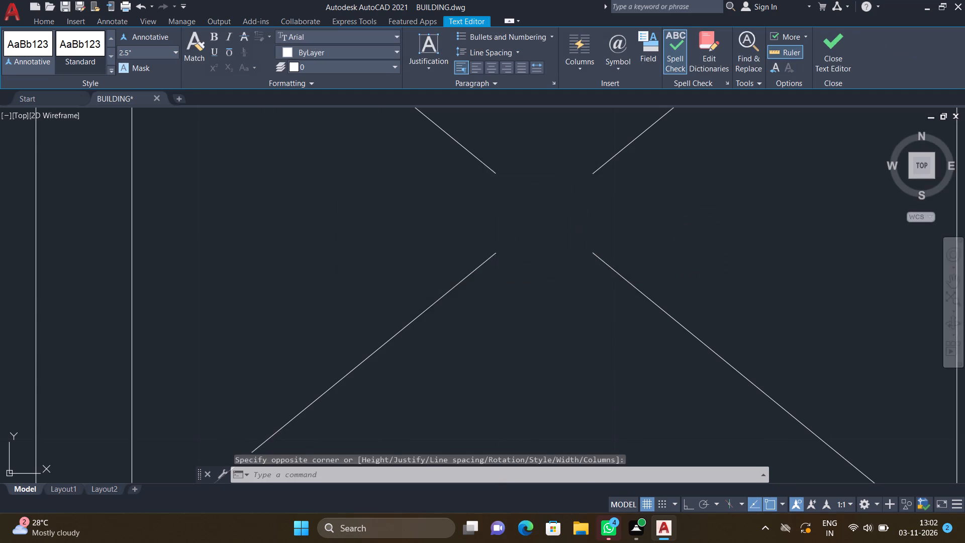
scroll(504, 298, "down", 5)
middle_click_drag(506, 347, 518, 300)
scroll(521, 299, "down", 1)
scroll(504, 318, "up", 1)
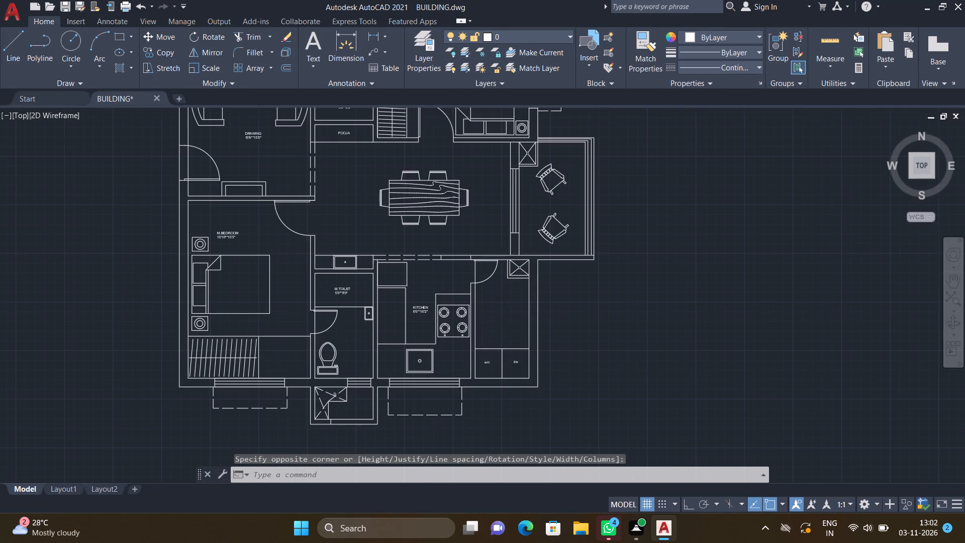
scroll(504, 318, "up", 1)
type("MT")
key("Return")
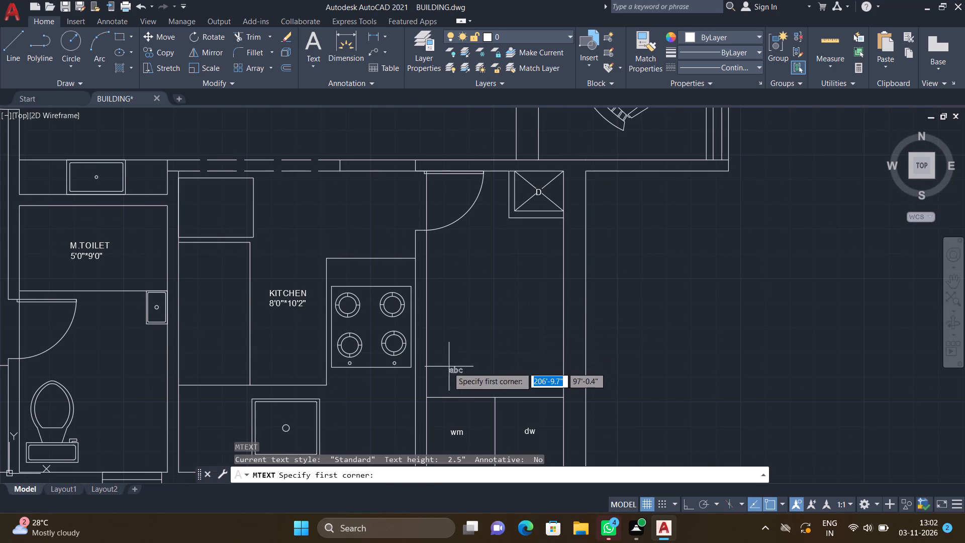
scroll(455, 318, "up", 1)
left_click_drag(425, 293, 430, 295)
left_click(595, 361)
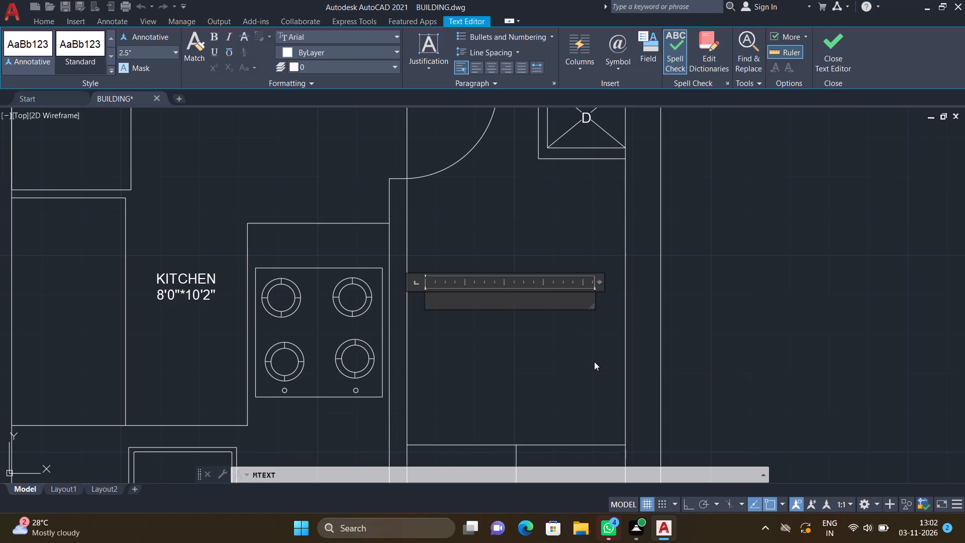
type("4'")
key("9")
key("shift+quotedbl")
key("space")
type("WIDE")
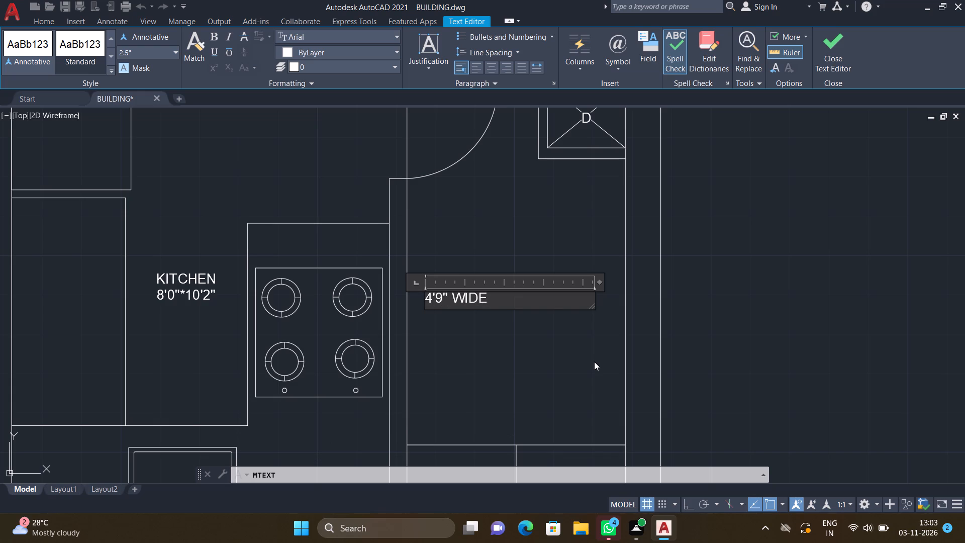
key("space")
type("UTILITY")
key("Return")
key("Escape")
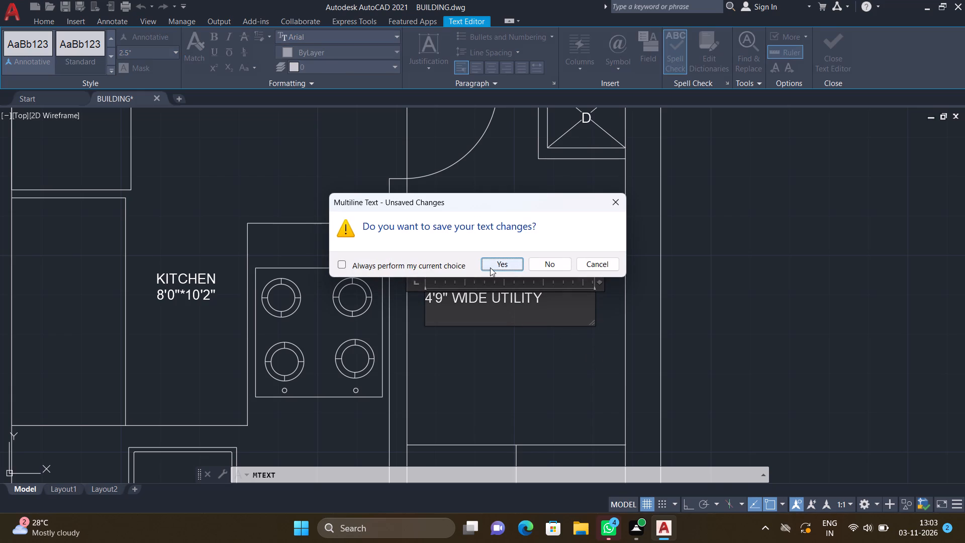
left_click(490, 267)
Turn on Ortho and rotate the 4'9" WIDE UTILITY label a quarter turn counterclockwise so it reads upwards.
key("r")
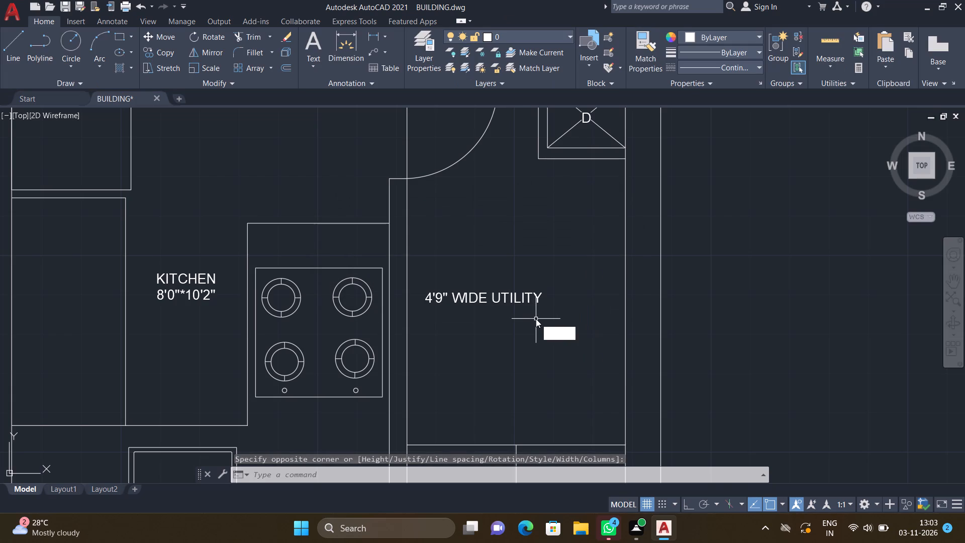
key("o")
key("Return")
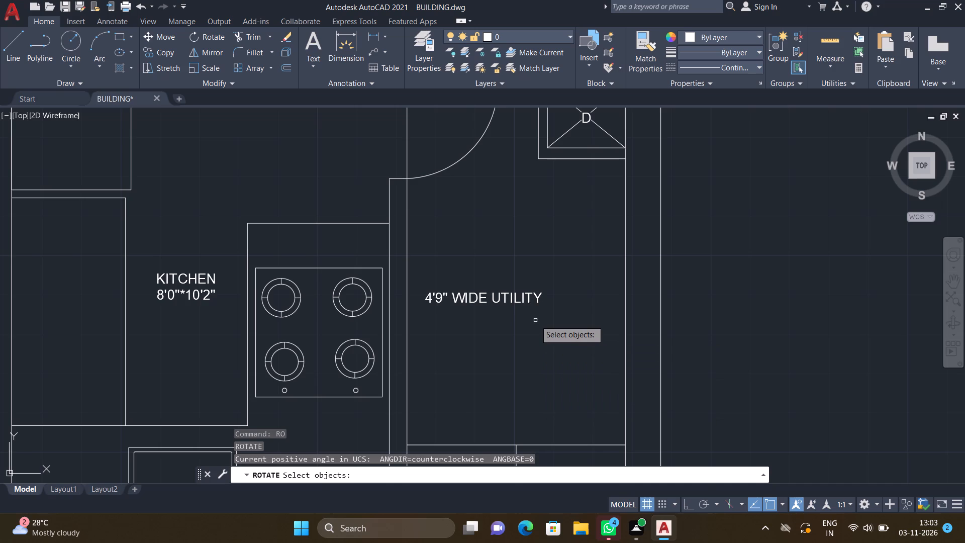
key("F8")
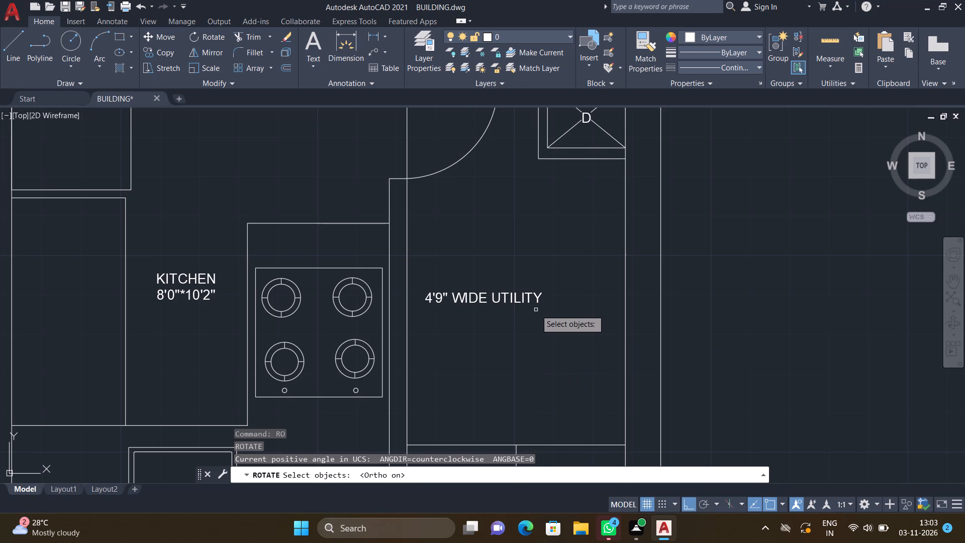
left_click_drag(543, 314, 536, 308)
left_click(444, 276)
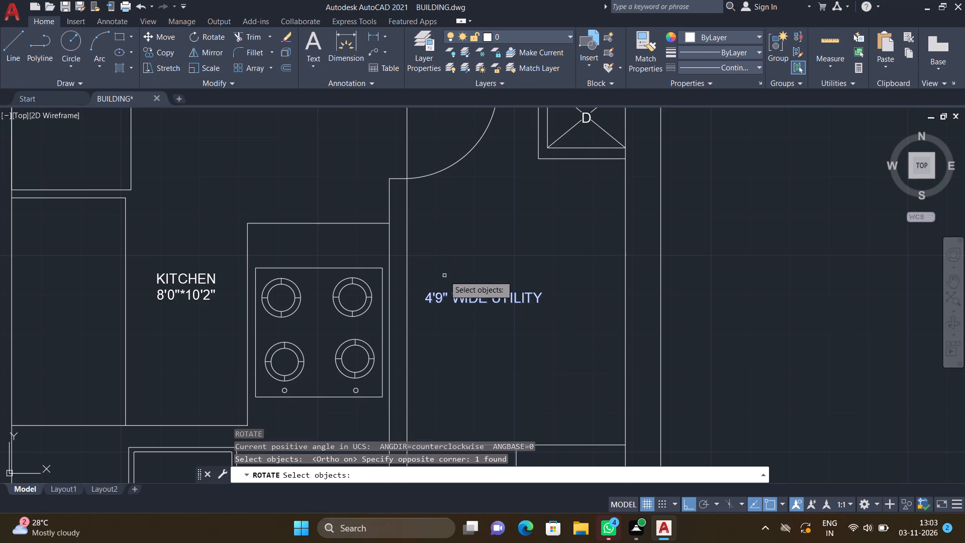
key("Return")
scroll(465, 302, "up", 2)
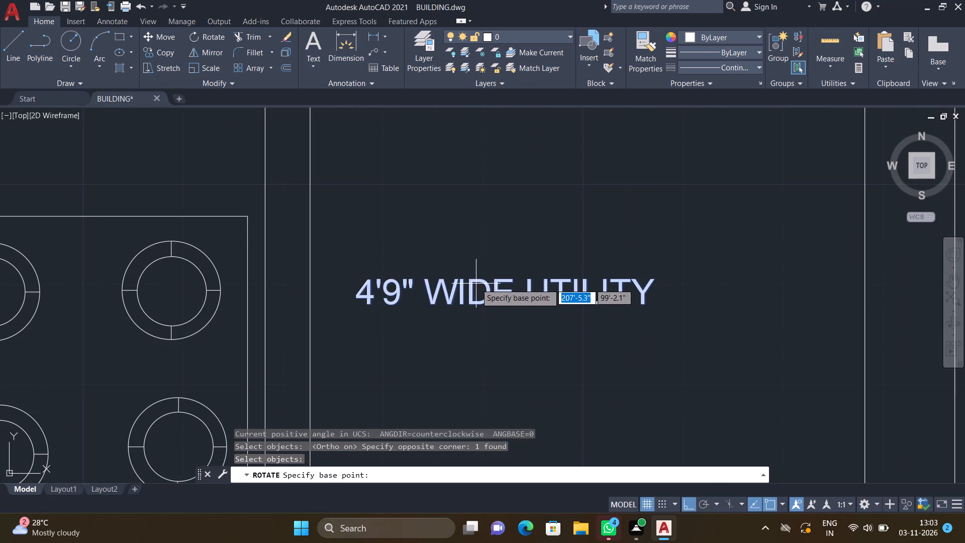
left_click(476, 283)
left_click(481, 231)
Move the rotated 4'9" WIDE UTILITY label horizontally to the right, to about the middle of the utility area.
scroll(507, 264, "down", 4)
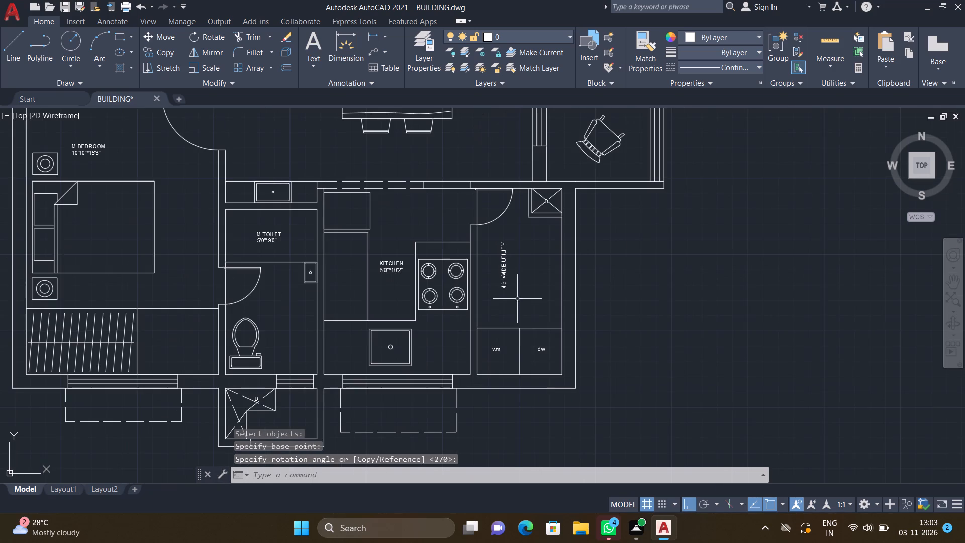
scroll(505, 275, "up", 2)
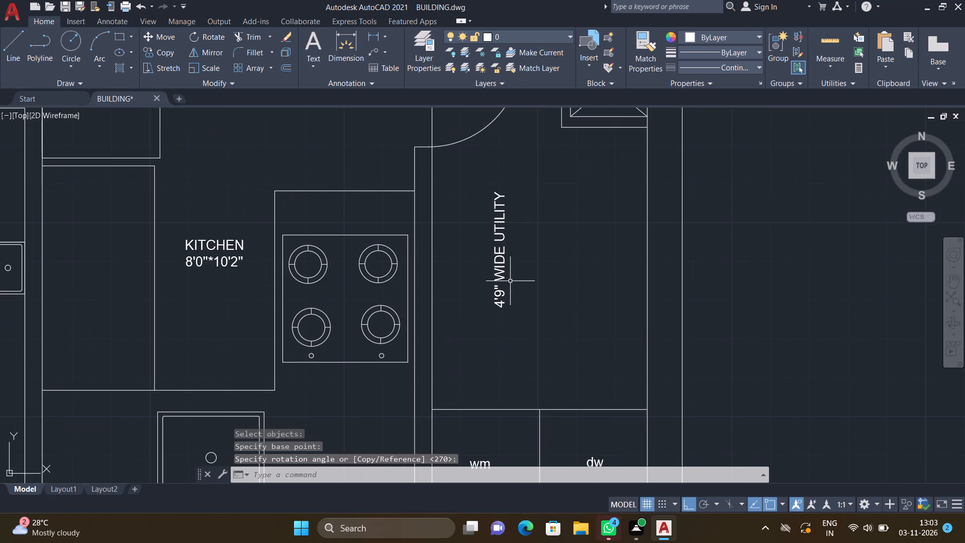
key("m")
key("Return")
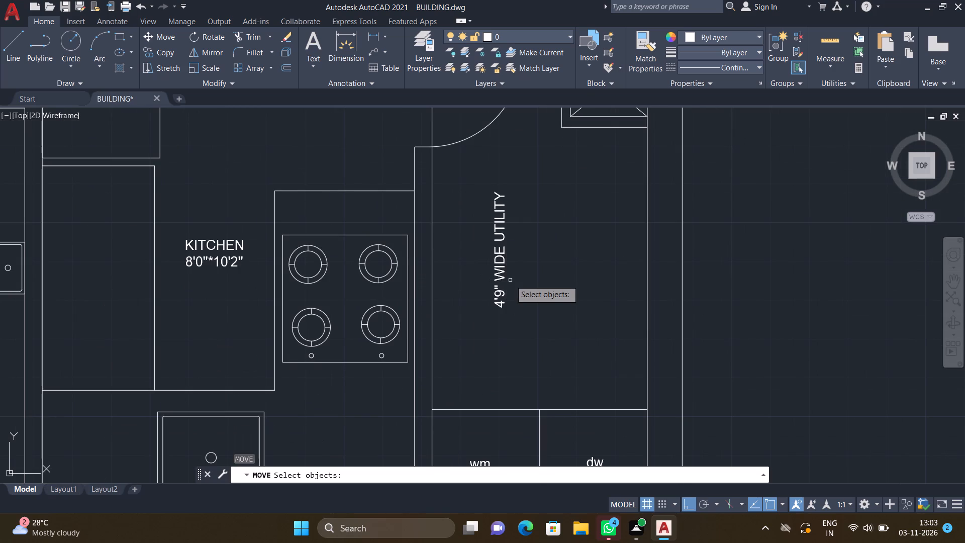
left_click(500, 306)
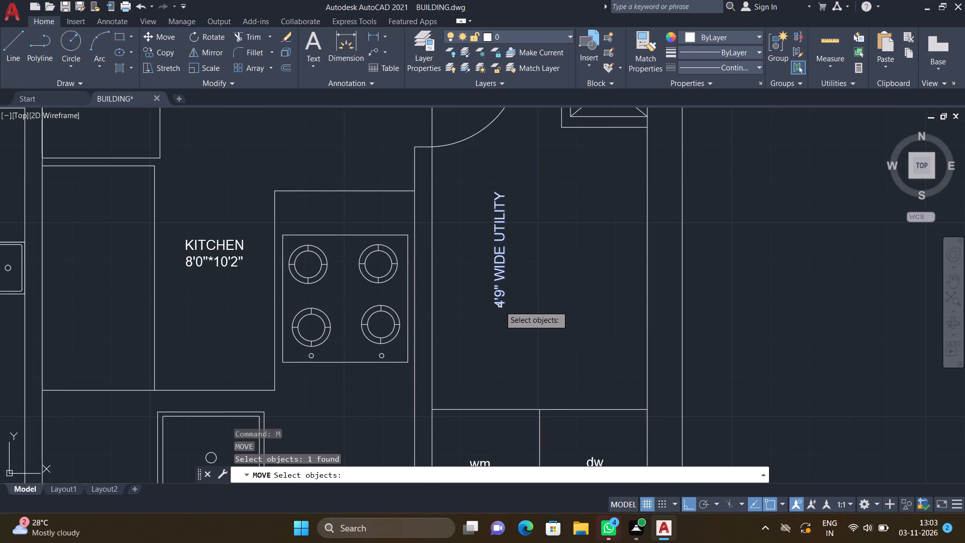
key("Return")
left_click(502, 306)
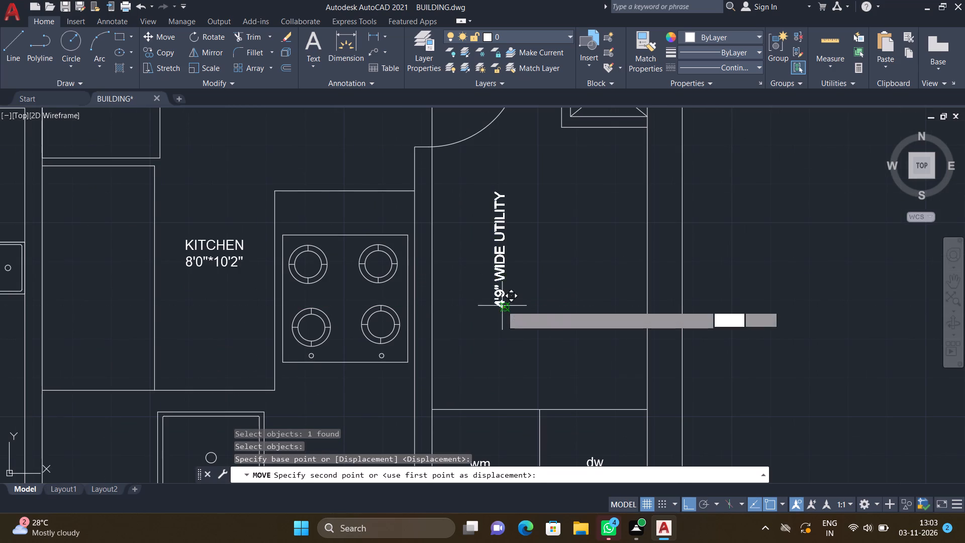
left_click(540, 303)
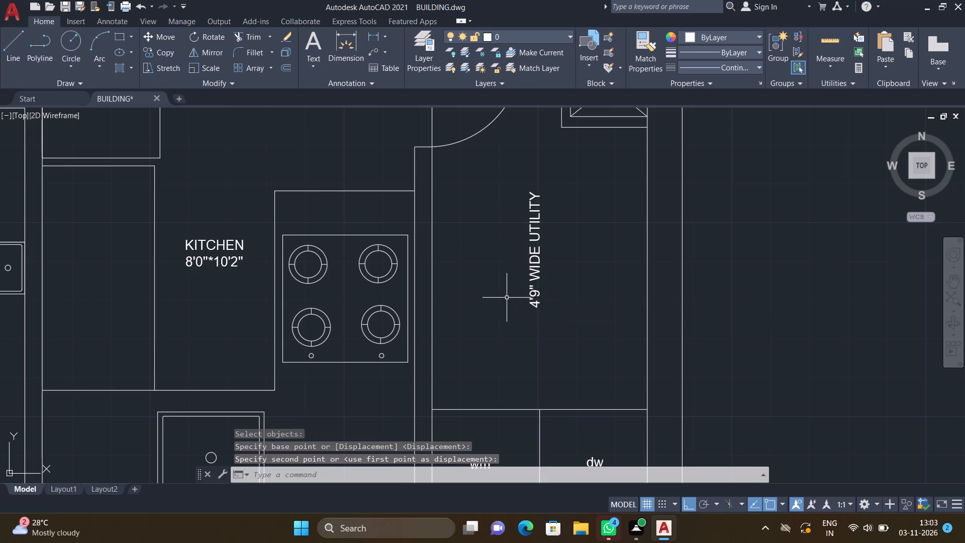
Start a multiline text label in the open space above the dining table, with LIVING/DINING as its first line.
scroll(506, 298, "down", 5)
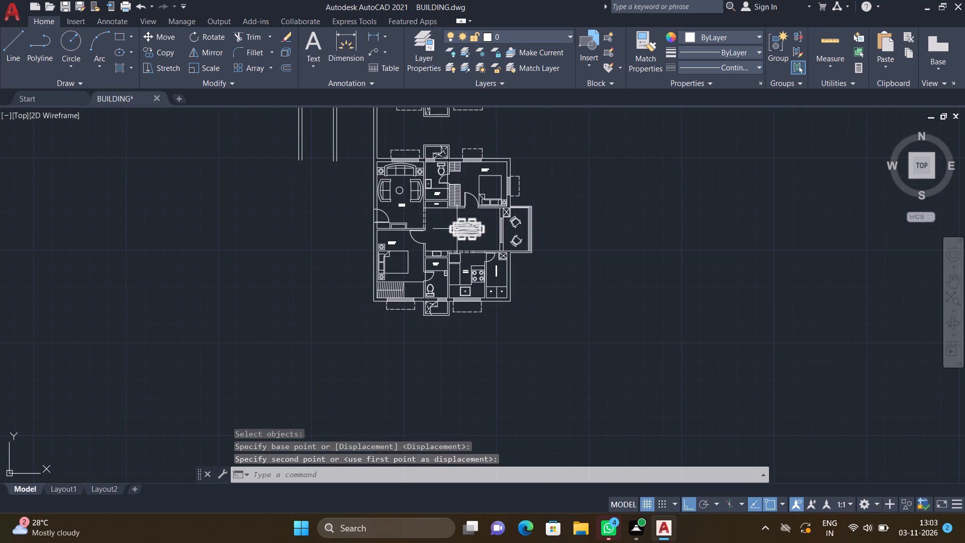
scroll(476, 223, "up", 5)
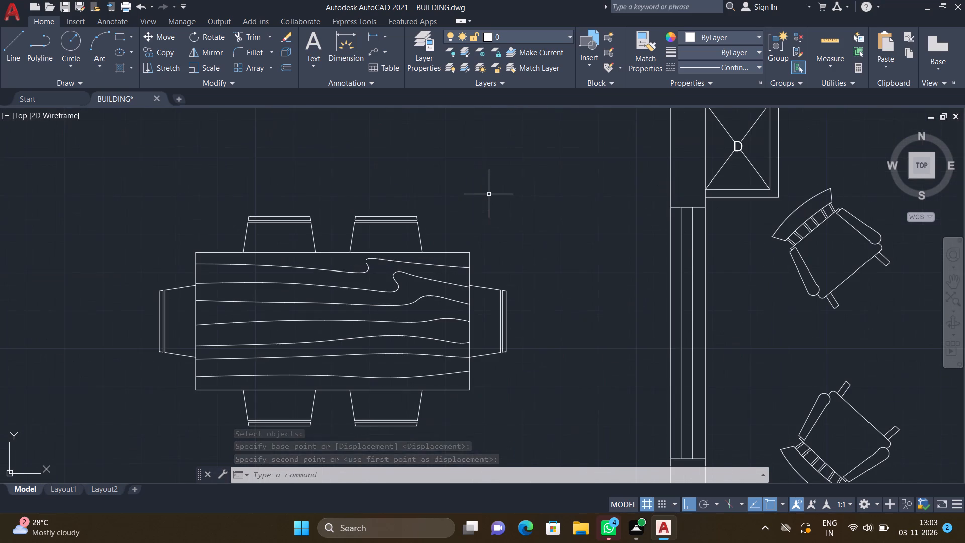
type("MT")
key("Return")
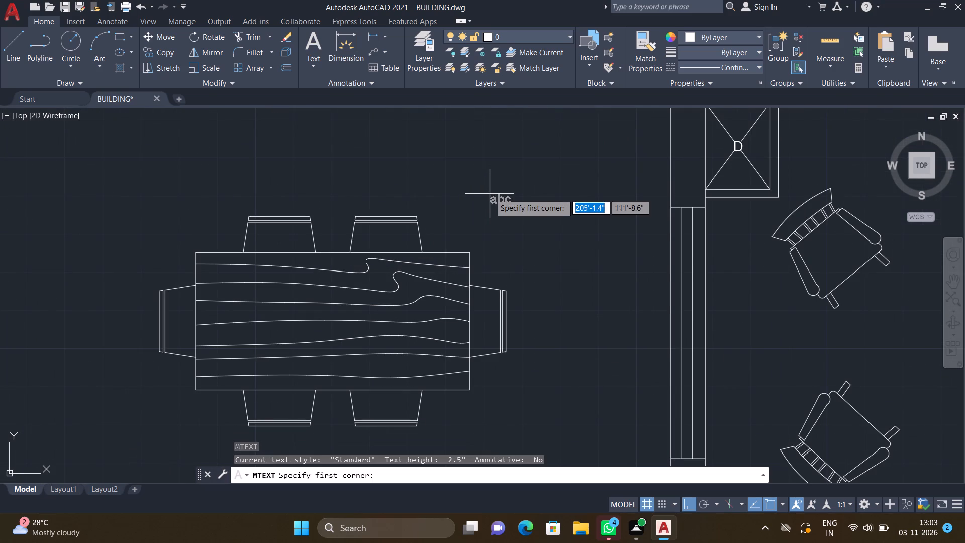
scroll(454, 135, "down", 2)
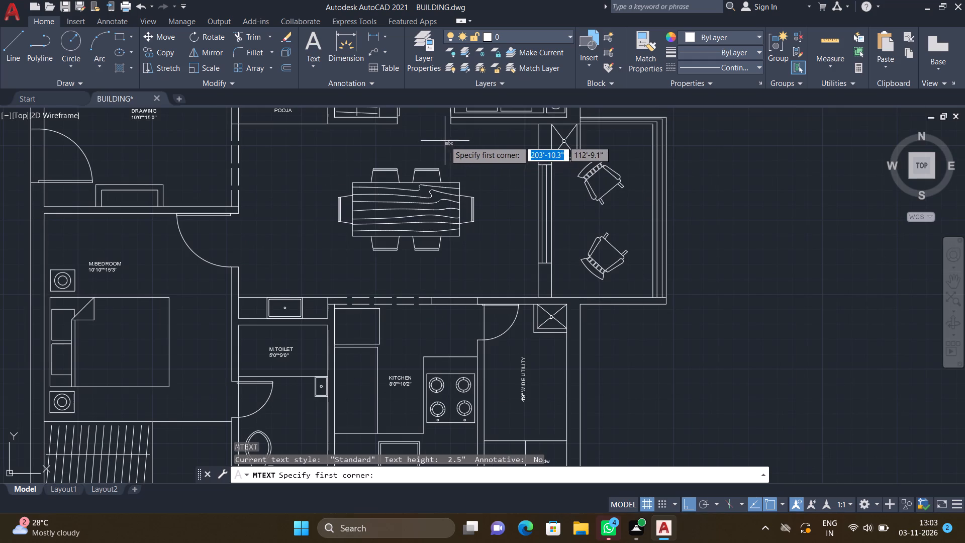
left_click(445, 140)
scroll(527, 168, "up", 2)
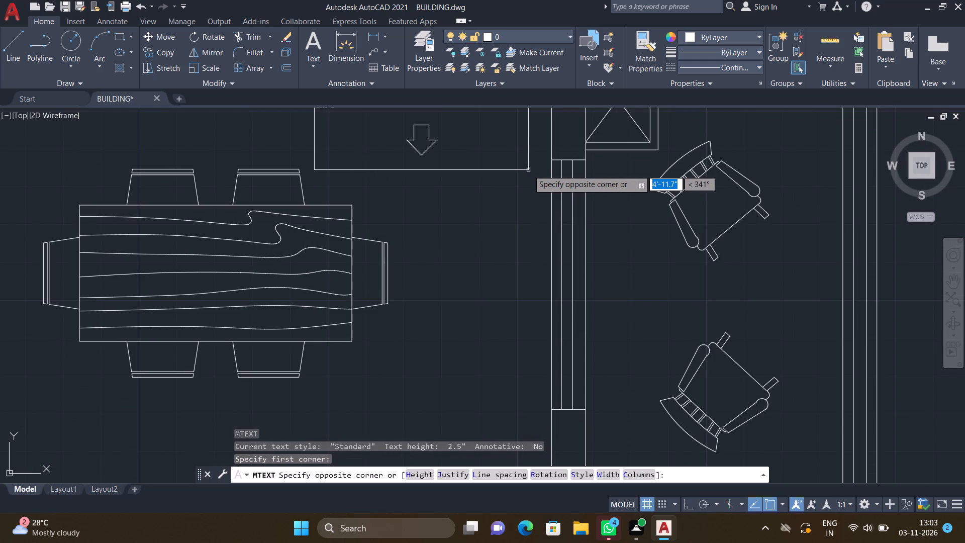
left_click(528, 167)
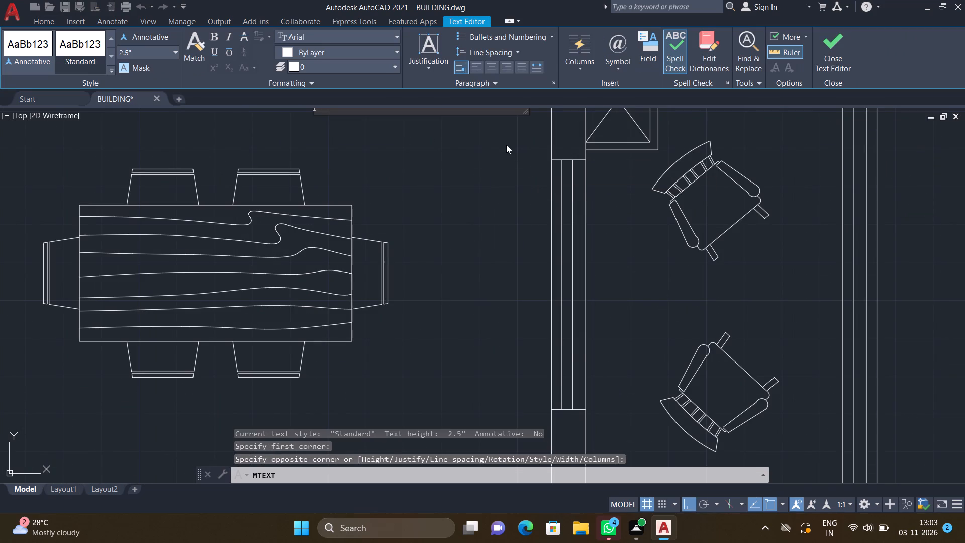
middle_click_drag(501, 182, 498, 235)
scroll(496, 230, "down", 2)
scroll(443, 198, "up", 2)
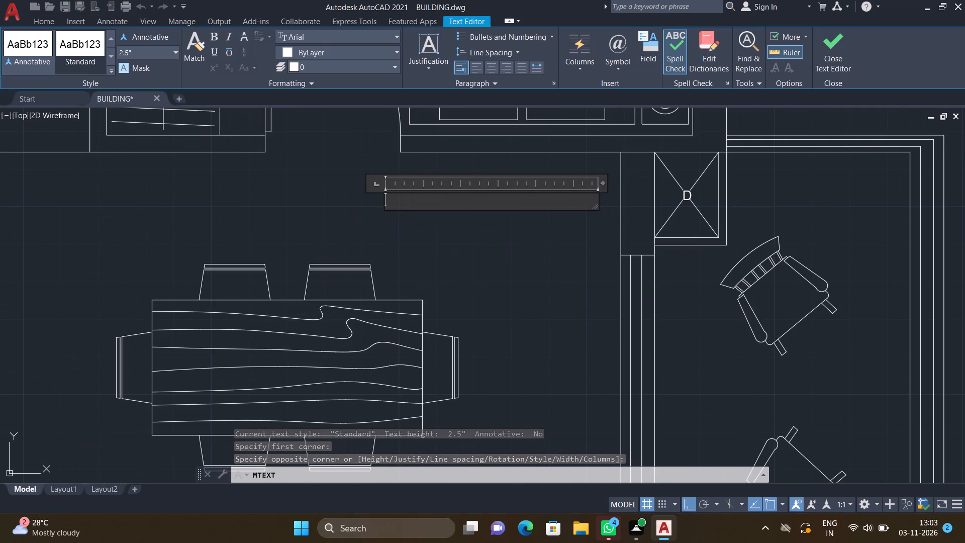
type("LIVI")
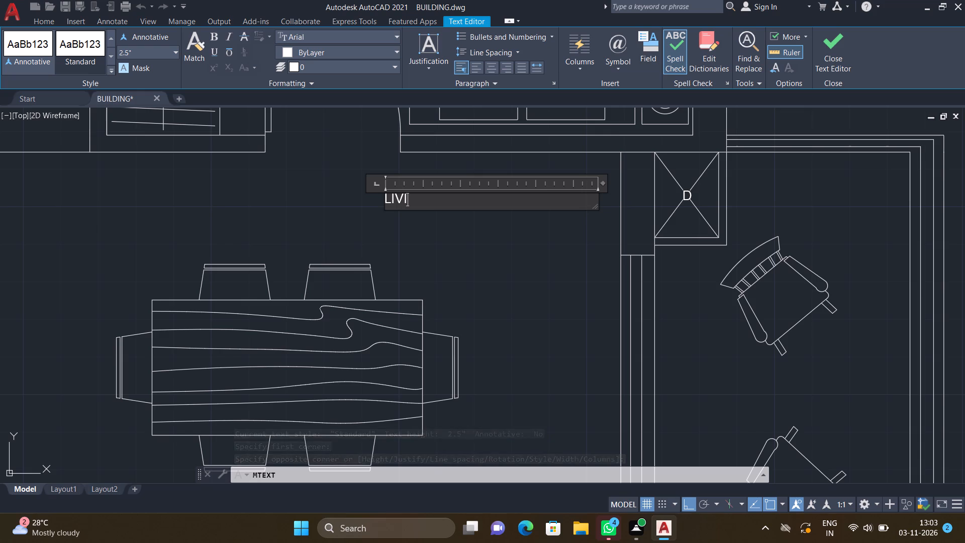
type("NG")
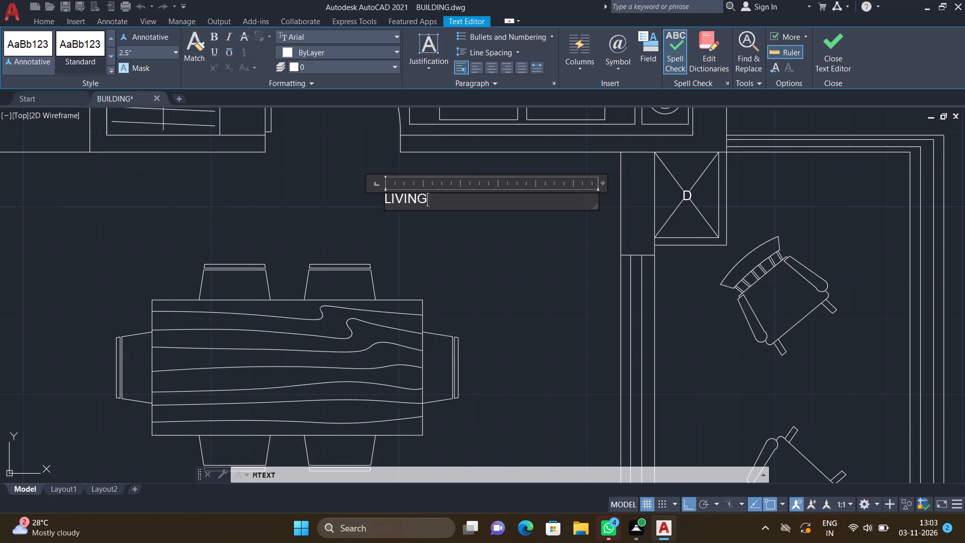
key("slash")
type("DINING")
key("Return")
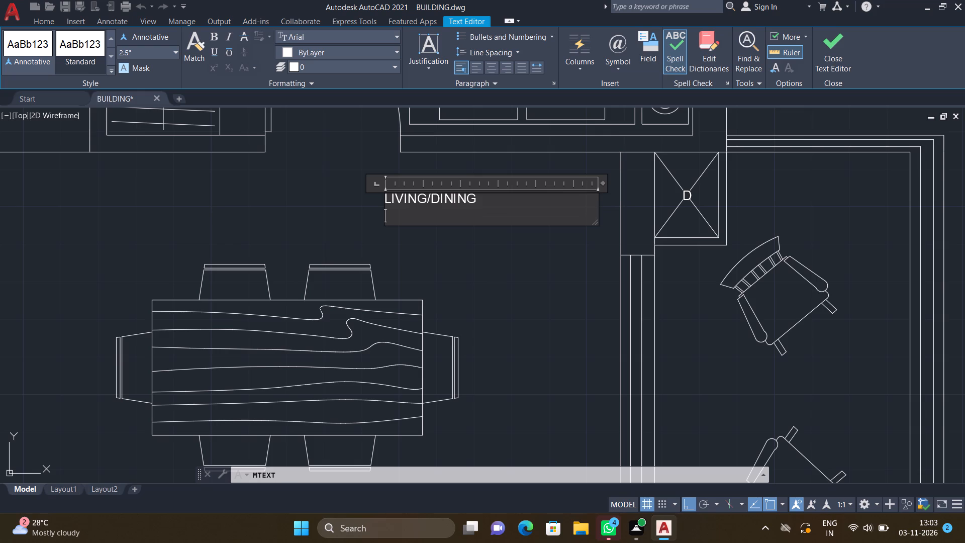
Add 17'0"*10' as the second line of the LIVING/DINING label and save the text.
type("17'")
type("0\"")
key("asterisk")
type("10'")
key("Return")
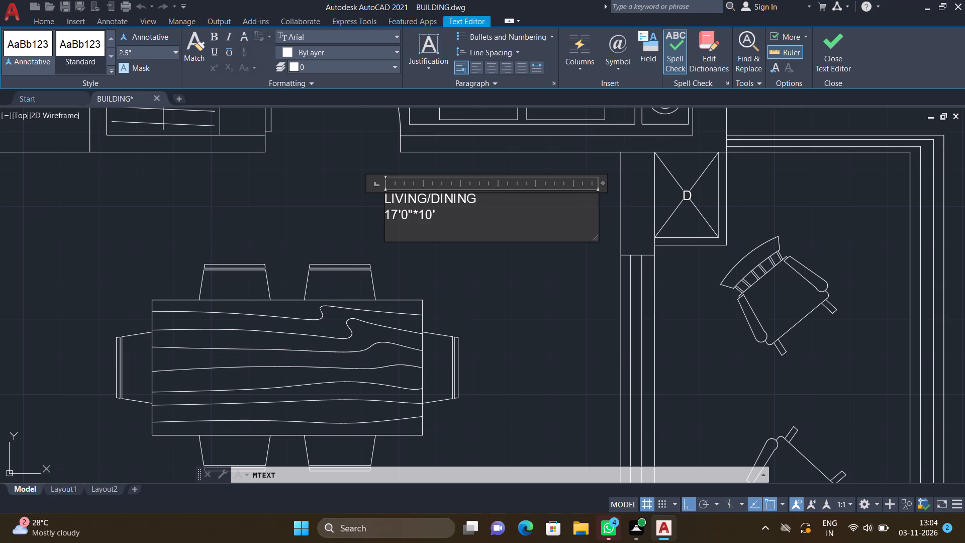
key("Escape")
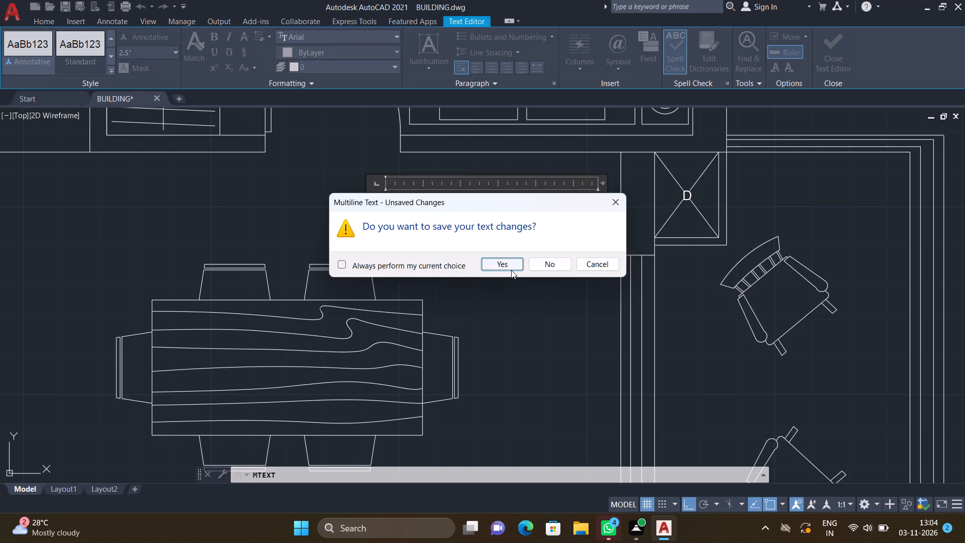
left_click(511, 269)
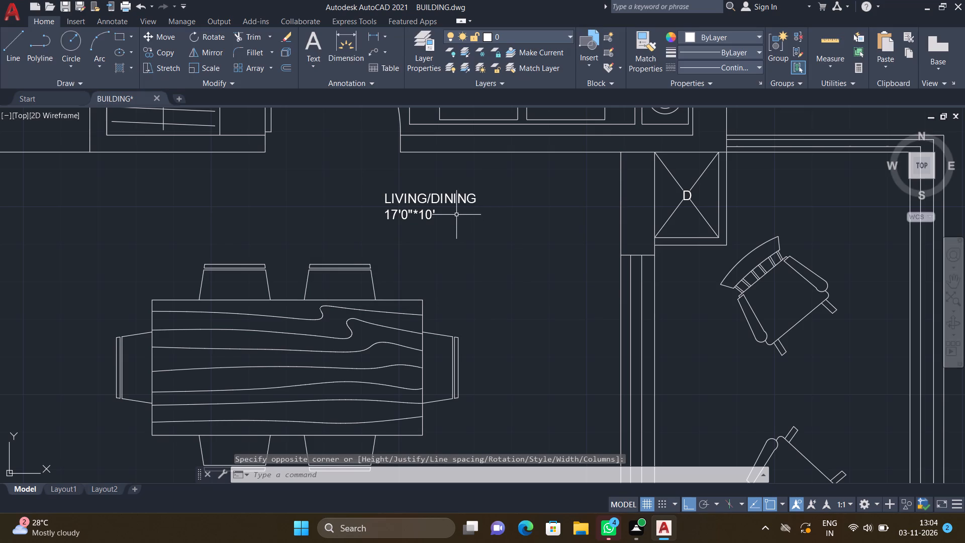
Turn off Ortho and move the LIVING/DINING label diagonally down and to the right, just beyond the dining table's upper-right corner.
scroll(457, 206, "up", 1)
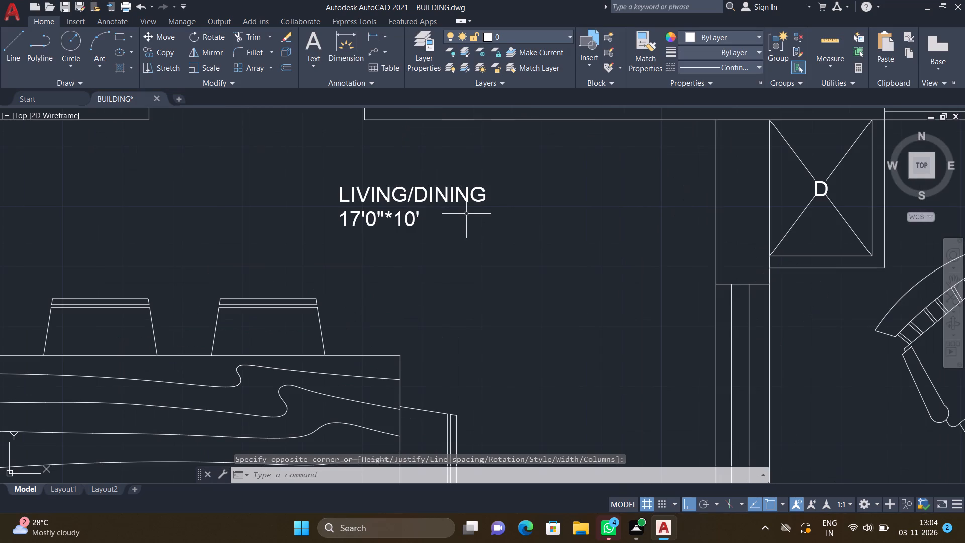
key("m")
key("Return")
left_click_drag(493, 235, 487, 231)
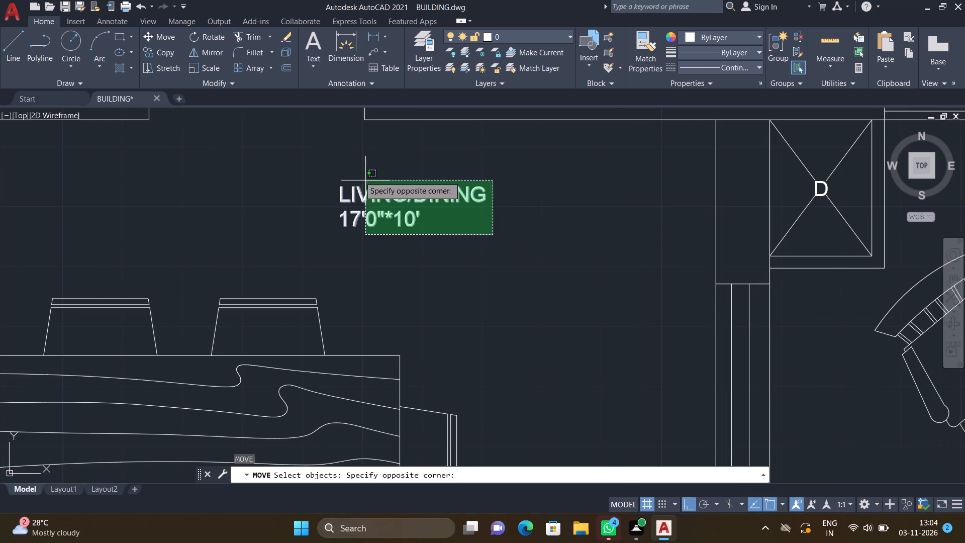
left_click(333, 156)
key("Return")
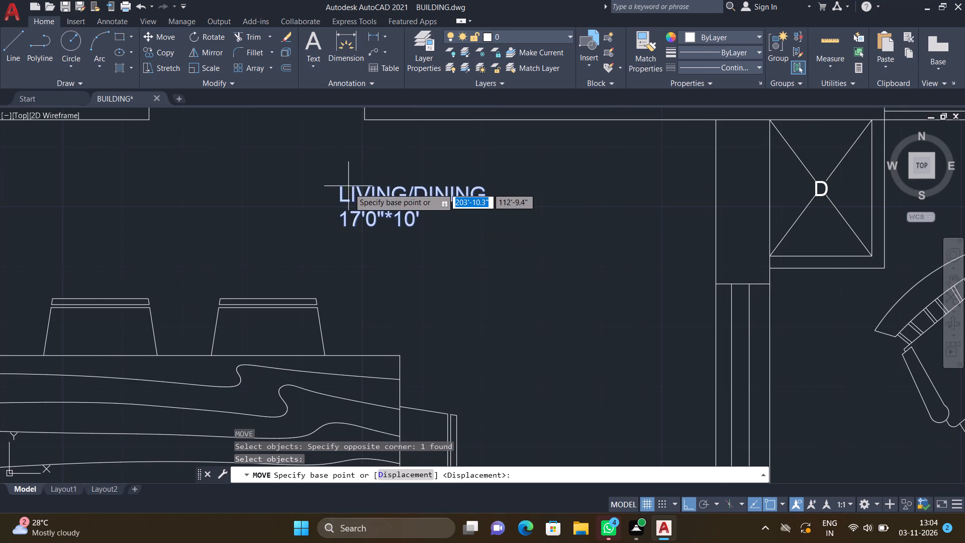
left_click_drag(337, 190, 342, 192)
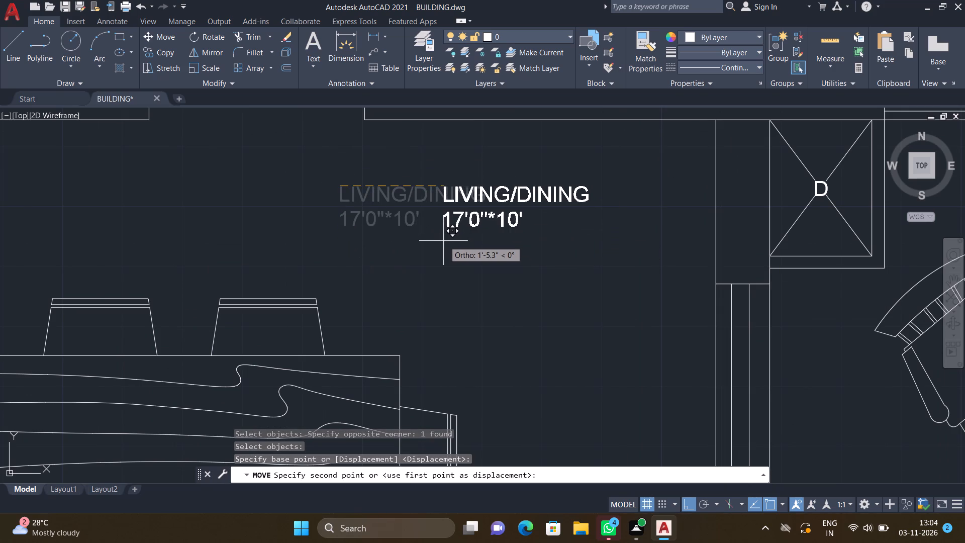
key("F8")
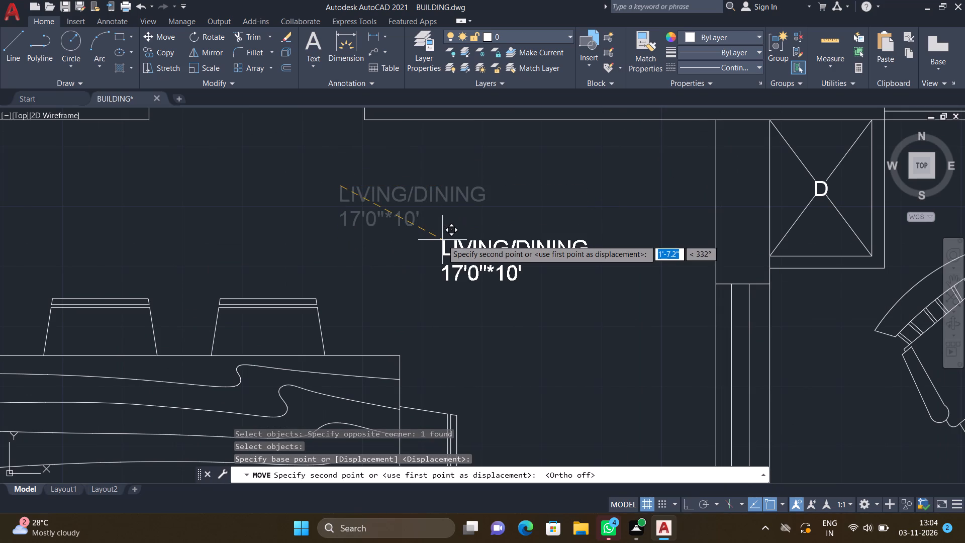
left_click(425, 244)
Add a multiline text label reading 5'8" WIDE BALCONY in the gap between the two balcony chairs and save the text.
scroll(425, 245, "down", 4)
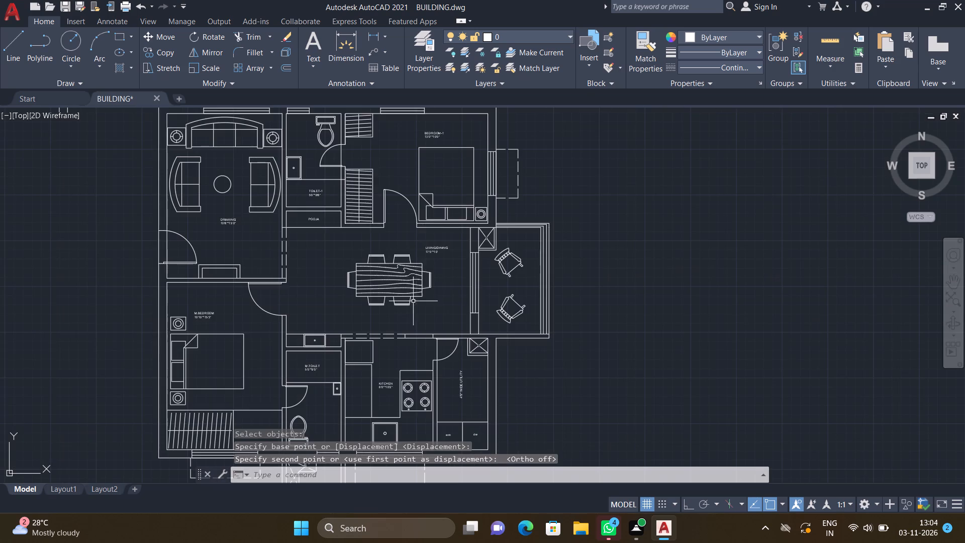
scroll(441, 250, "down", 2)
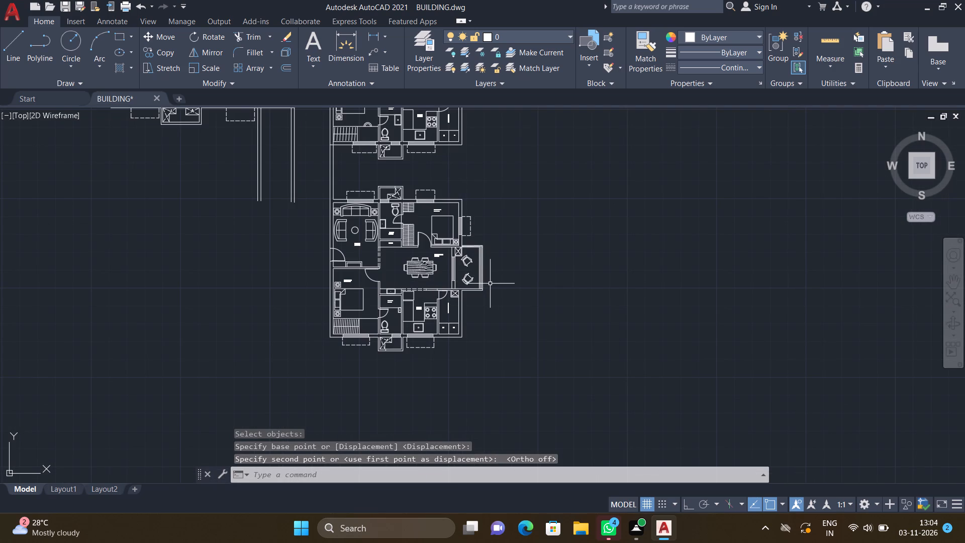
scroll(481, 264, "up", 3)
scroll(390, 214, "up", 1)
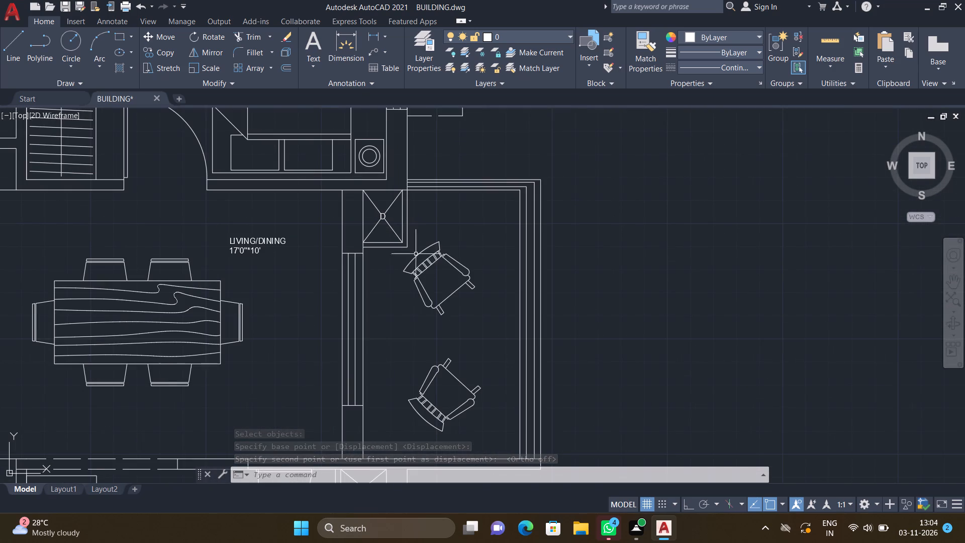
middle_click(425, 263)
scroll(428, 260, "down", 1)
scroll(418, 319, "up", 3)
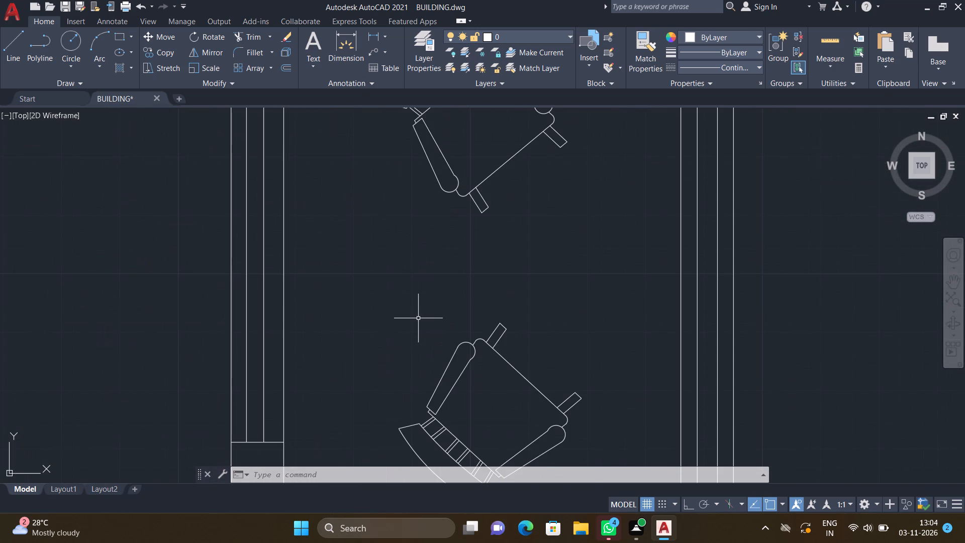
type("MT")
key("Return")
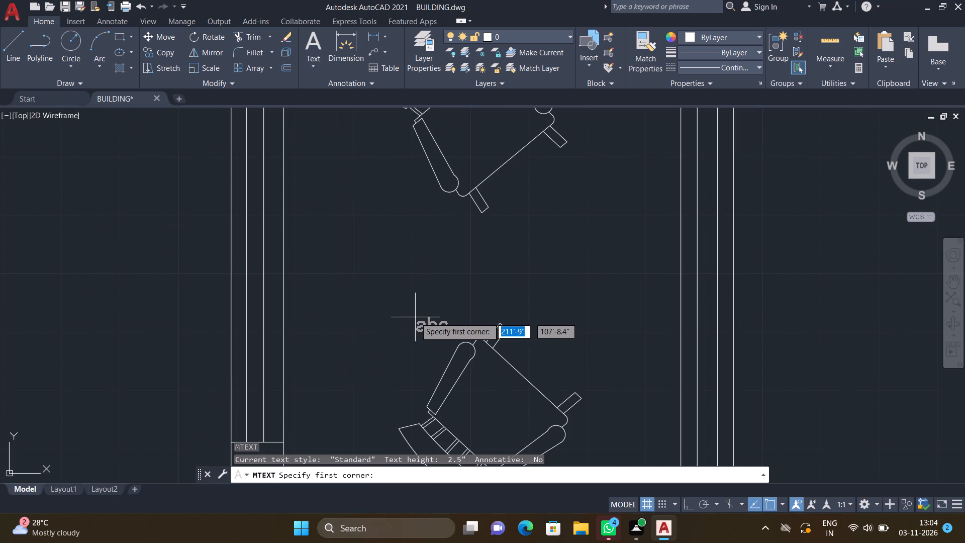
left_click_drag(350, 251, 356, 260)
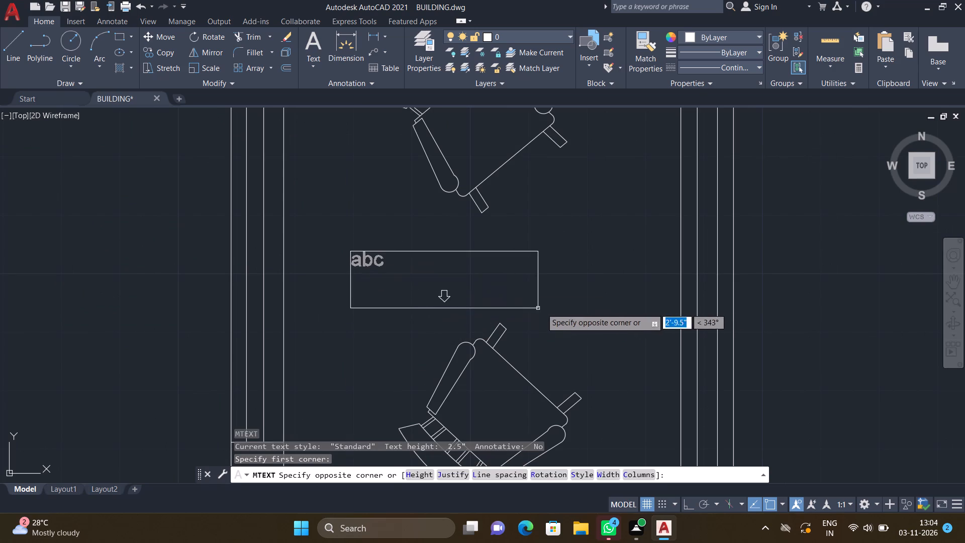
left_click(629, 306)
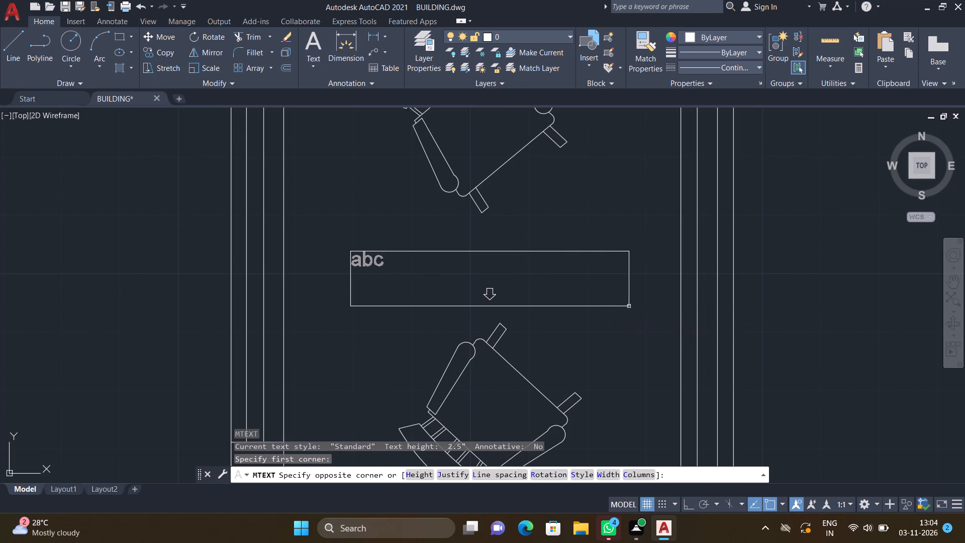
type("5'")
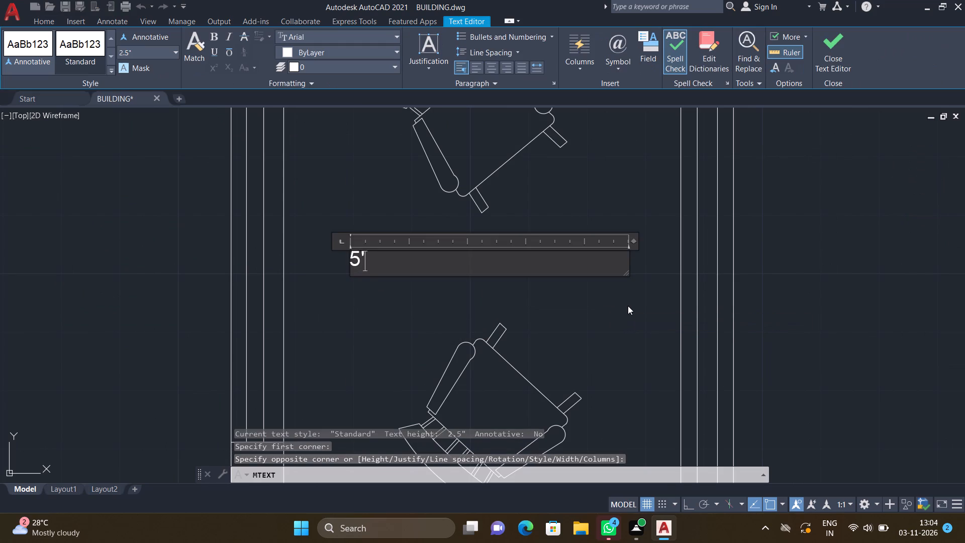
key("8")
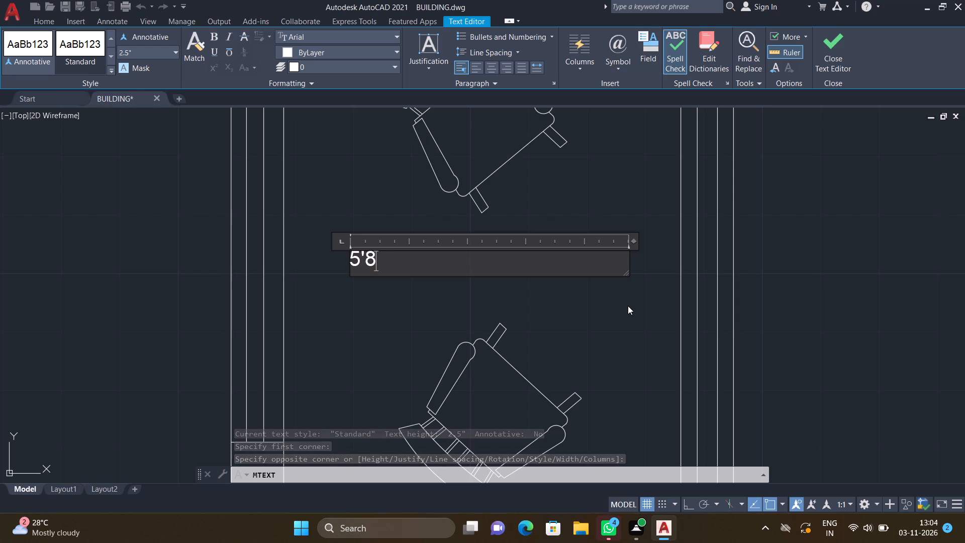
key("shift+quotedbl")
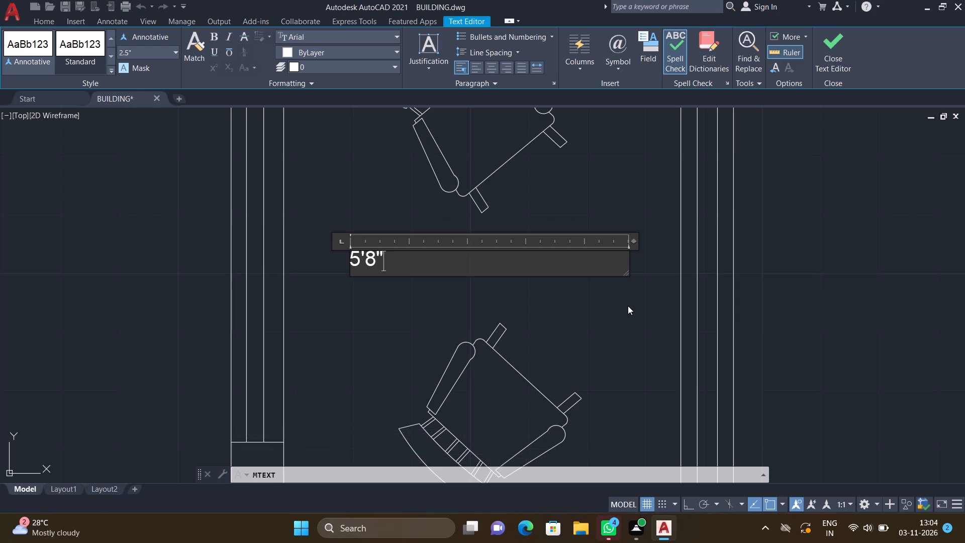
key("space")
type("WIDE")
key("space")
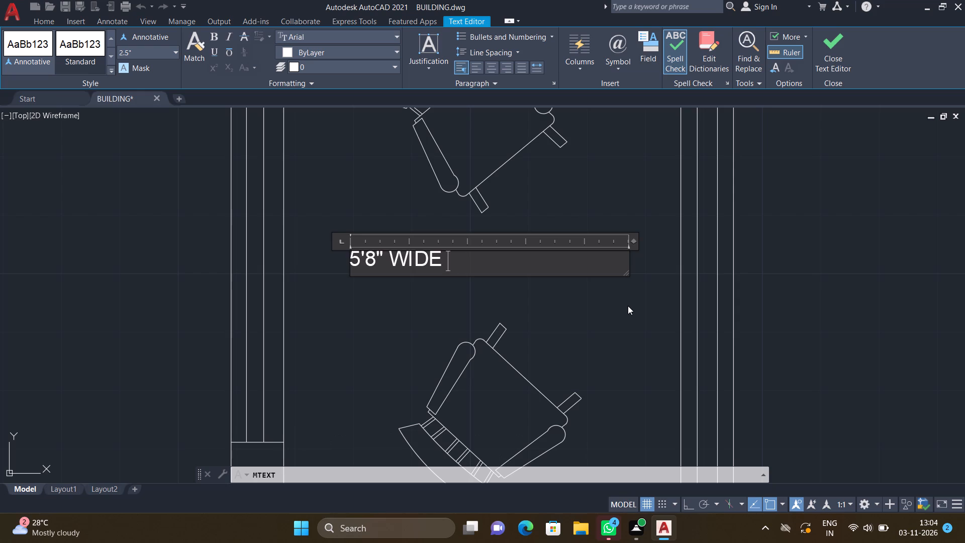
type("BAL")
type("CO")
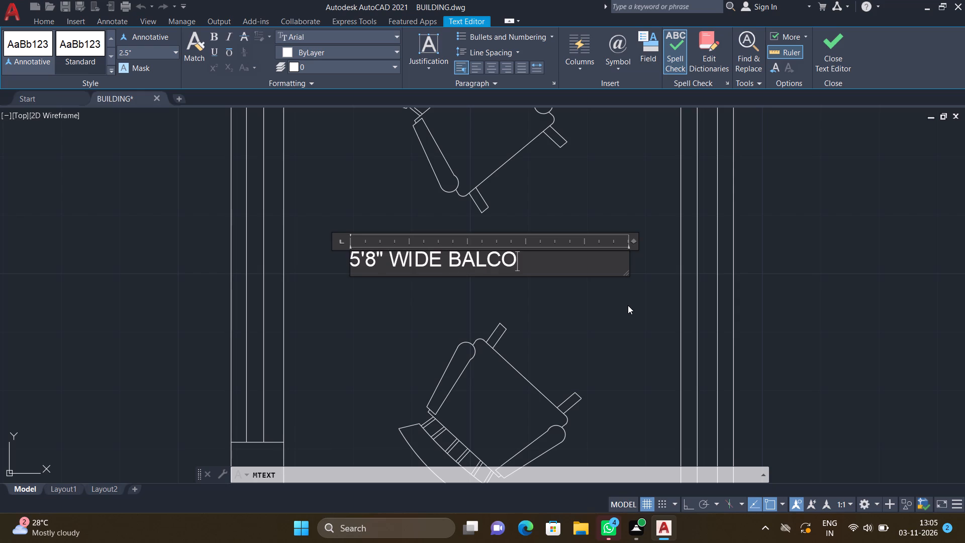
type("NY")
key("Return")
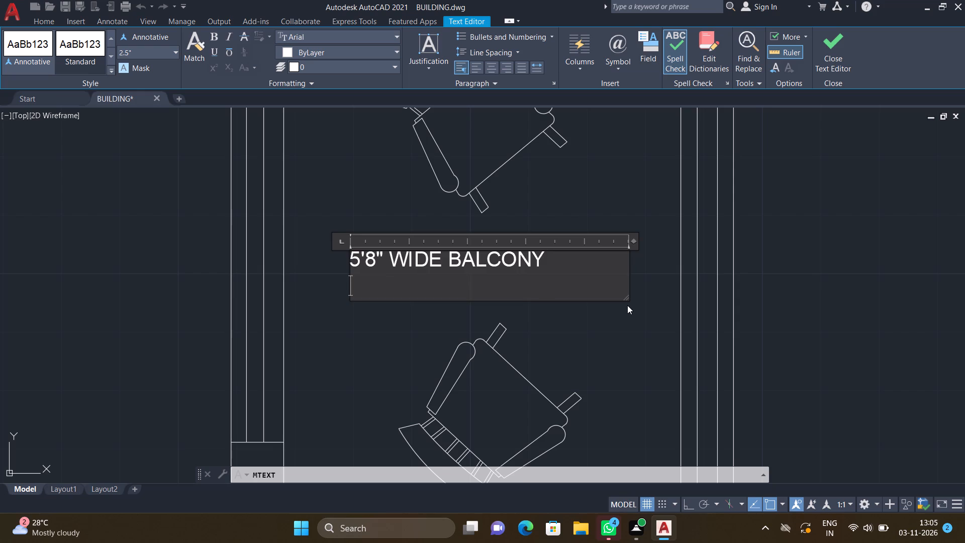
key("Escape")
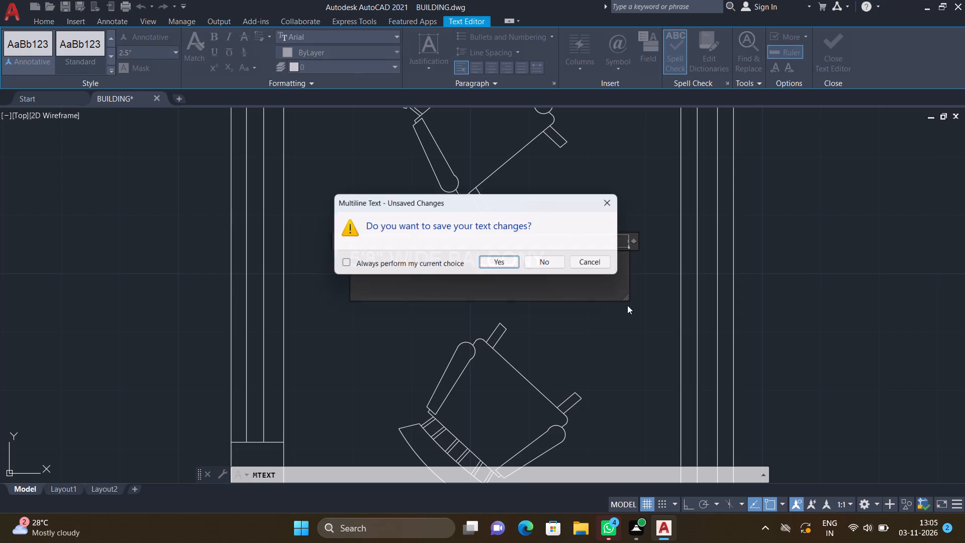
left_click(514, 264)
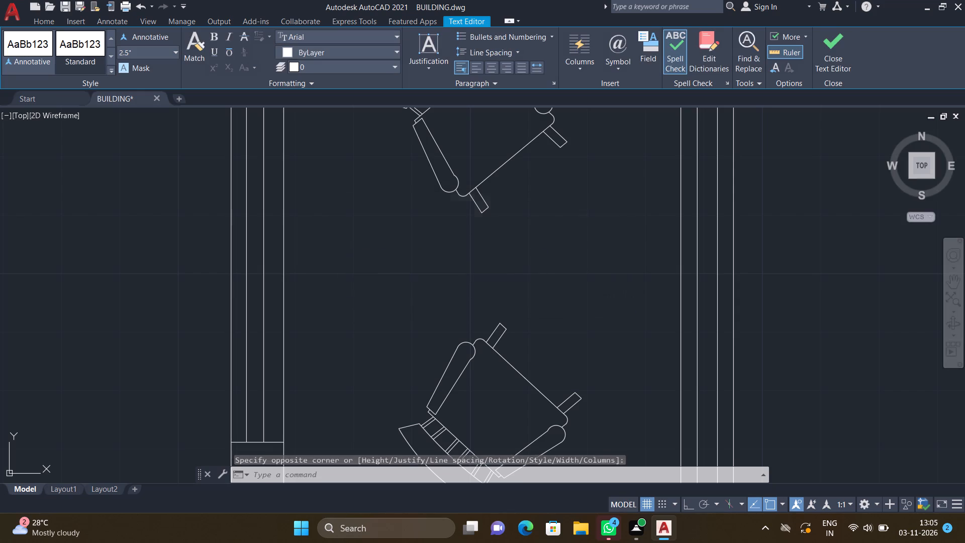
Turn on Ortho and rotate the 5'8" WIDE BALCONY label 90° about its lower-left corner so it reads vertically.
type("RO")
key("Return")
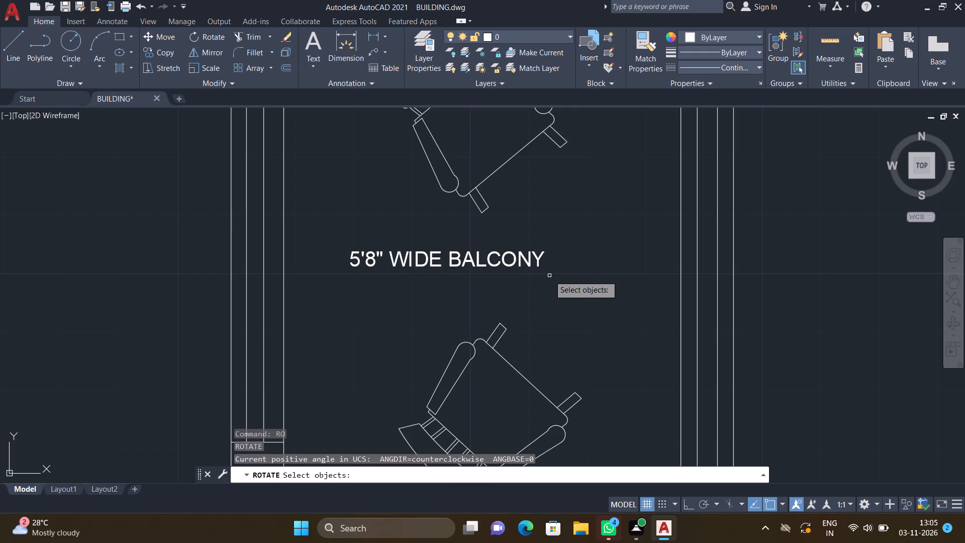
left_click(553, 280)
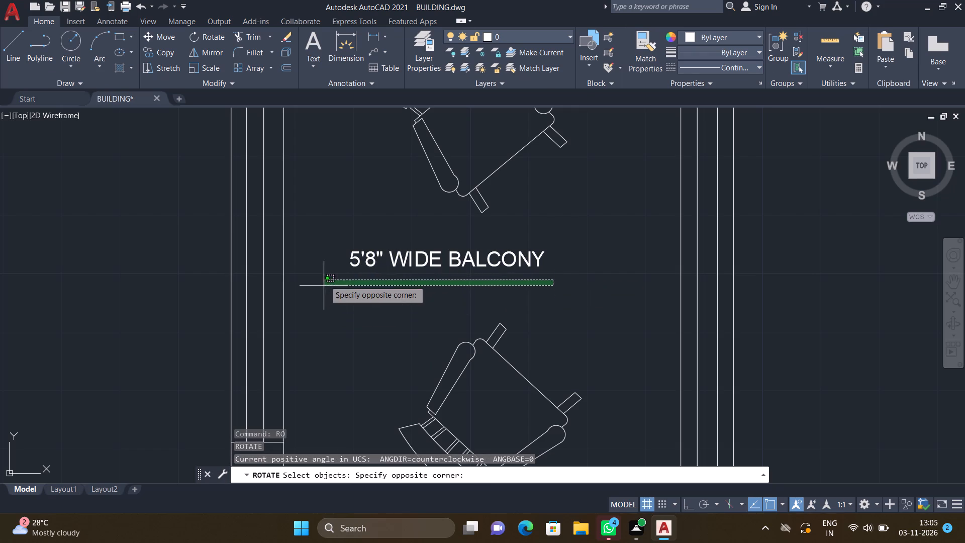
scroll(330, 257, "up", 2)
left_click(338, 227)
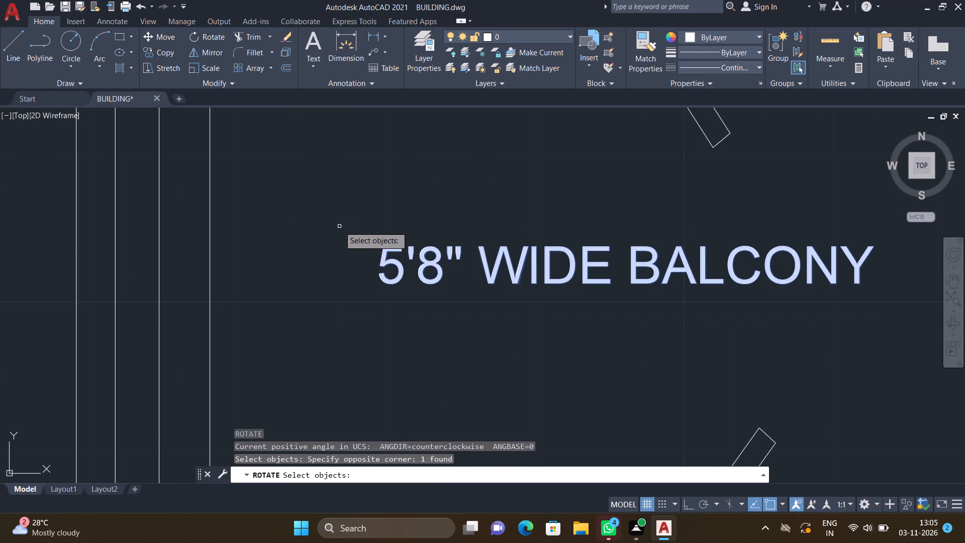
key("Return")
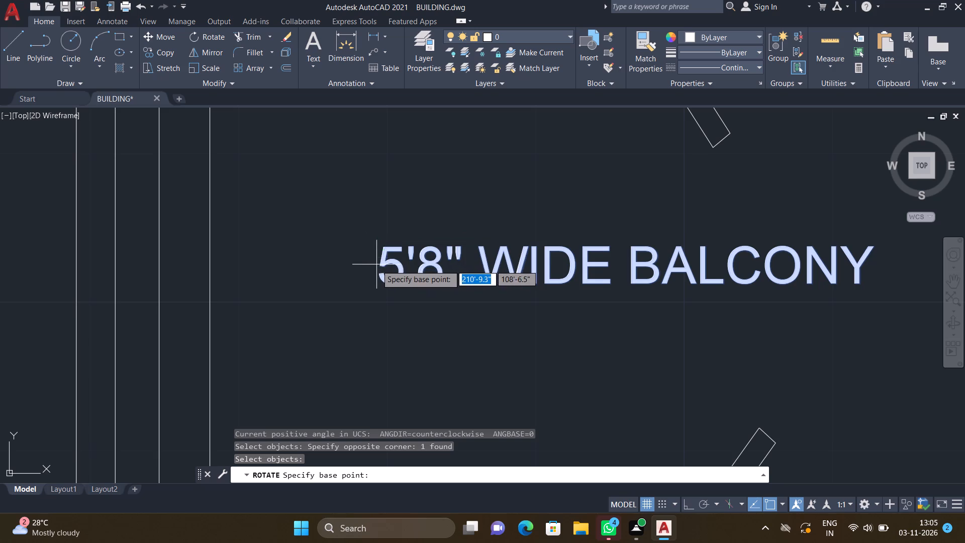
left_click(382, 266)
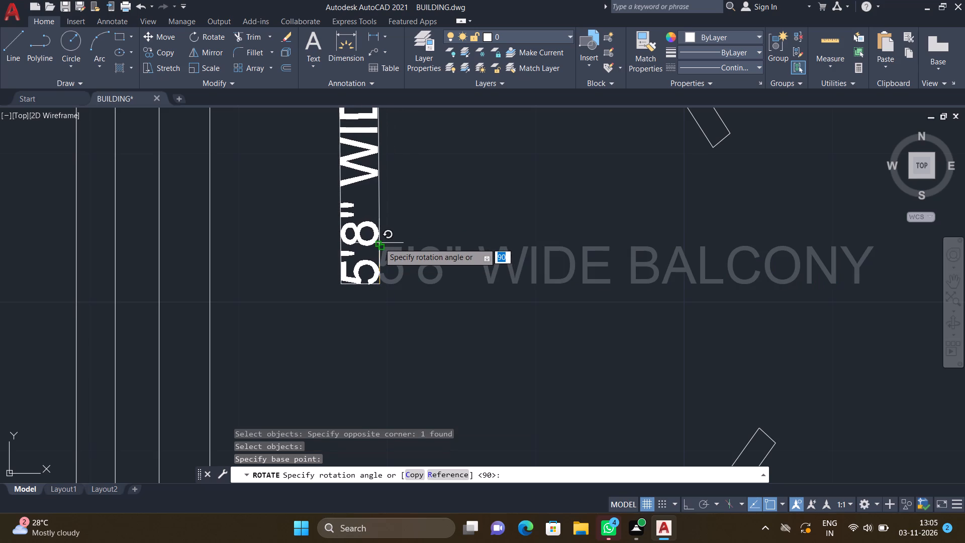
key("F8")
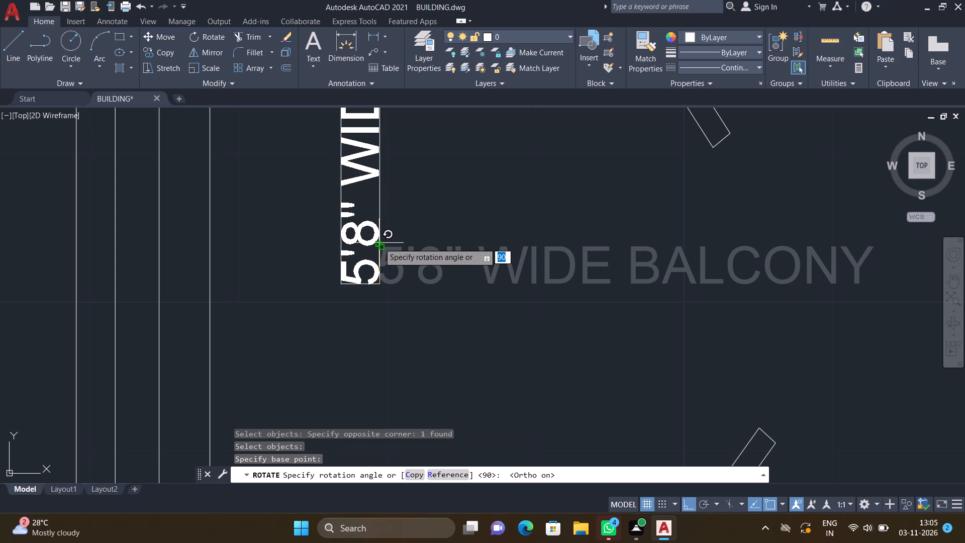
scroll(377, 241, "down", 2)
left_click(346, 142)
Turn off Ortho and move the rotated balcony label right and slightly down, between the chairs and the balcony's outer edge.
scroll(370, 188, "down", 3)
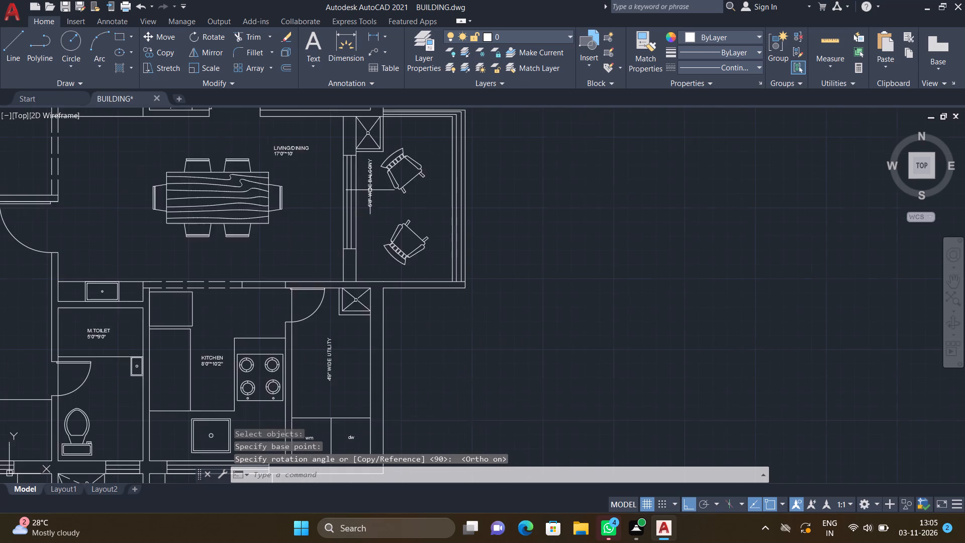
scroll(373, 197, "down", 1)
middle_click_drag(379, 198, 441, 215)
scroll(444, 216, "up", 3)
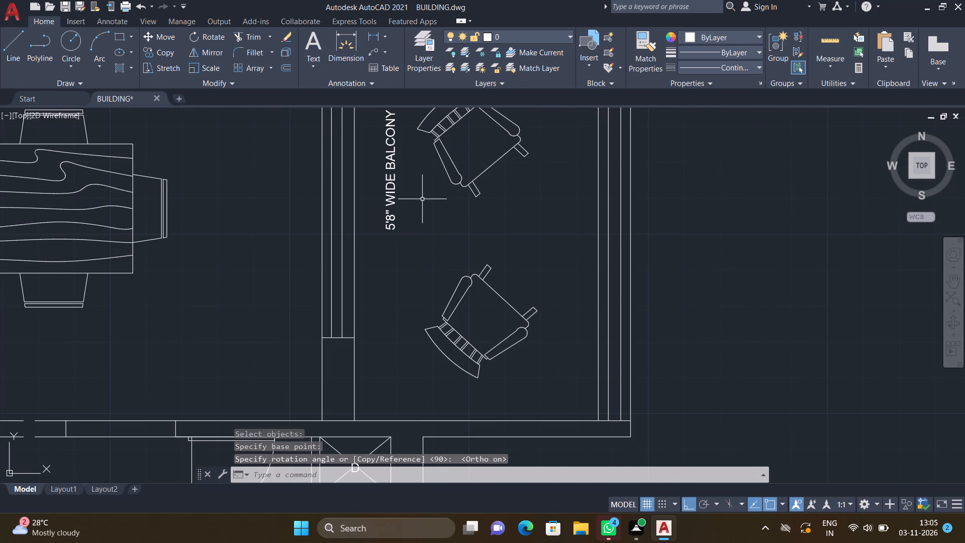
key("m")
key("Return")
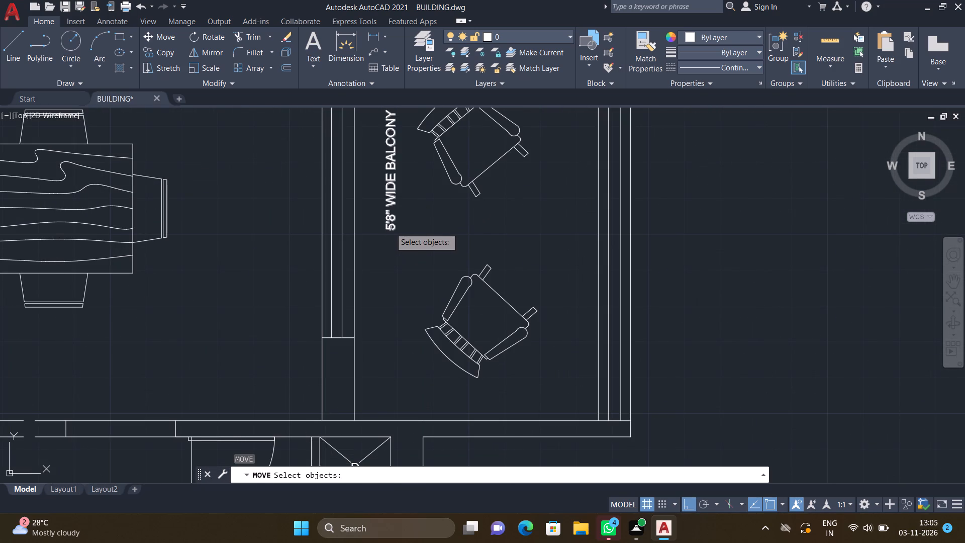
left_click(390, 228)
key("Return")
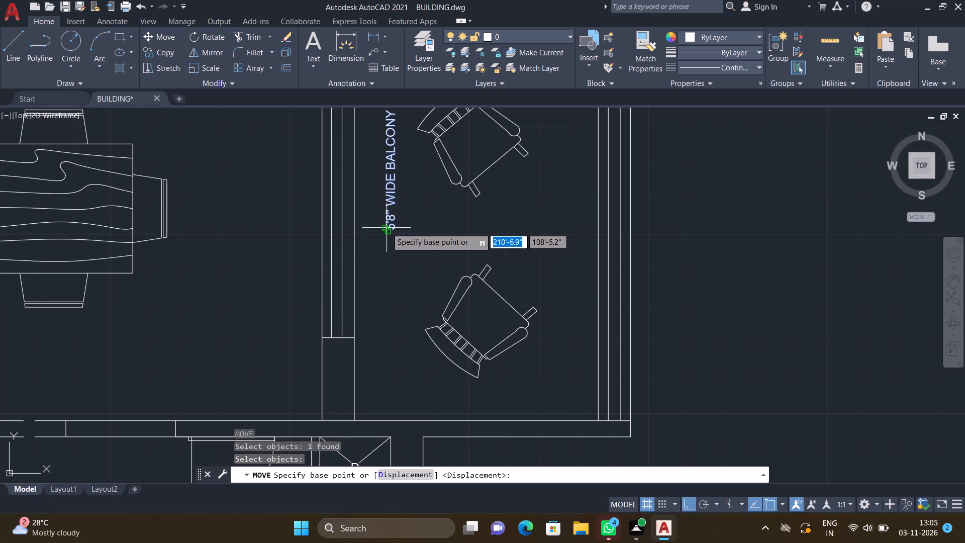
left_click(387, 227)
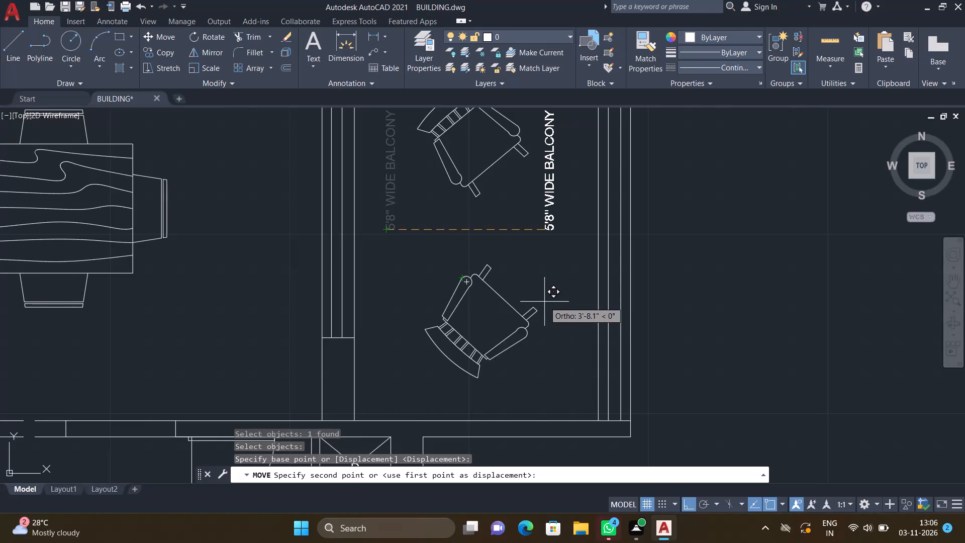
key("F8")
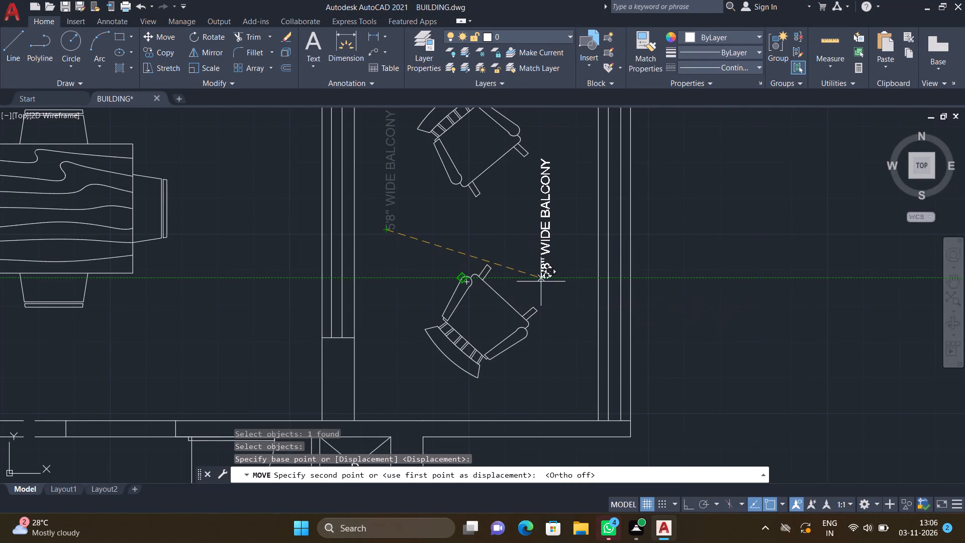
left_click(542, 285)
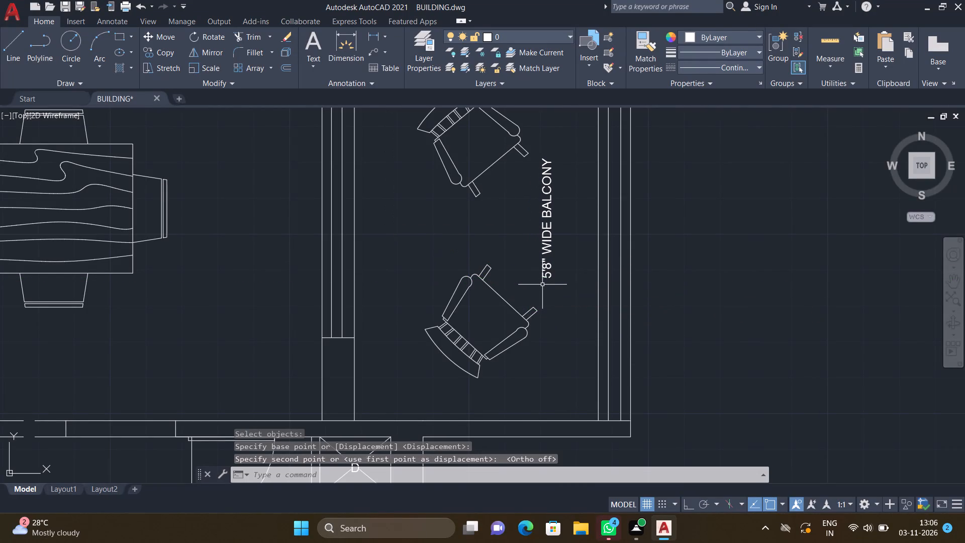
Review the room labels across the whole apartment plan, from the drawing room and bedrooms to the kitchen, utility and balcony.
scroll(461, 298, "down", 4)
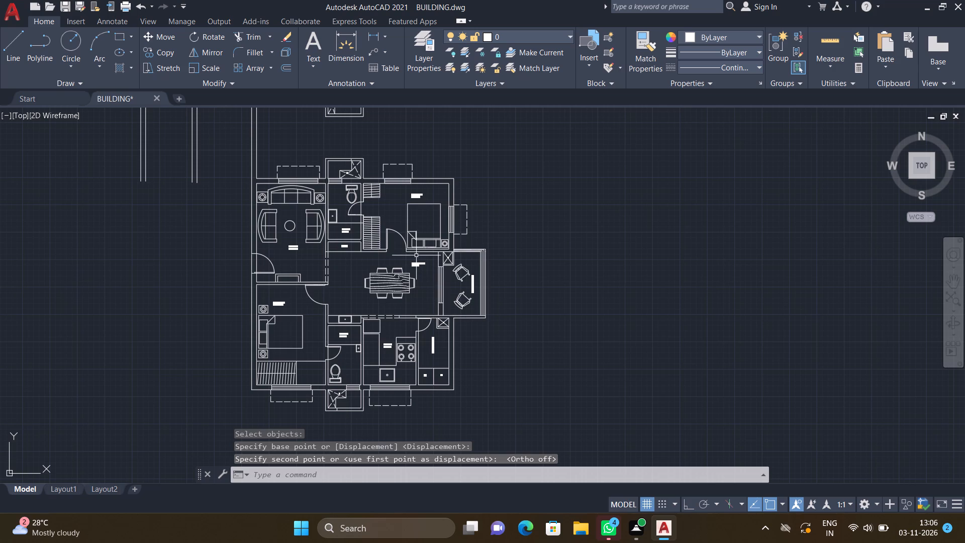
middle_click_drag(408, 321, 442, 308)
scroll(466, 303, "down", 1)
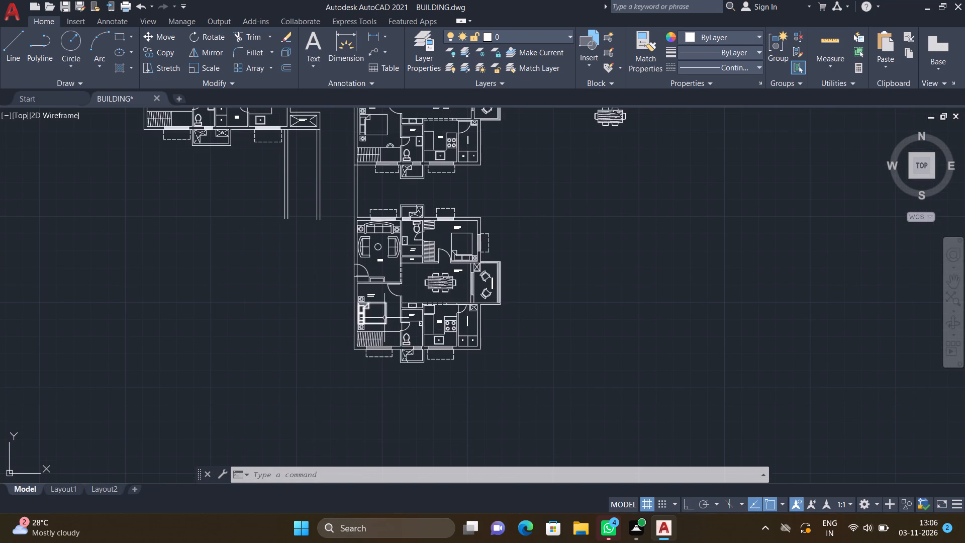
scroll(403, 267, "up", 3)
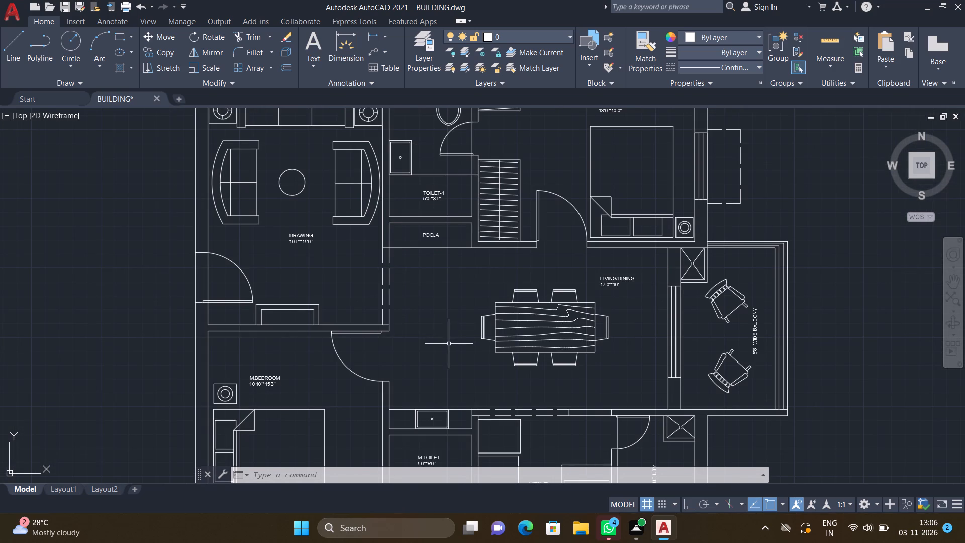
middle_click_drag(443, 340, 443, 289)
scroll(445, 288, "down", 1)
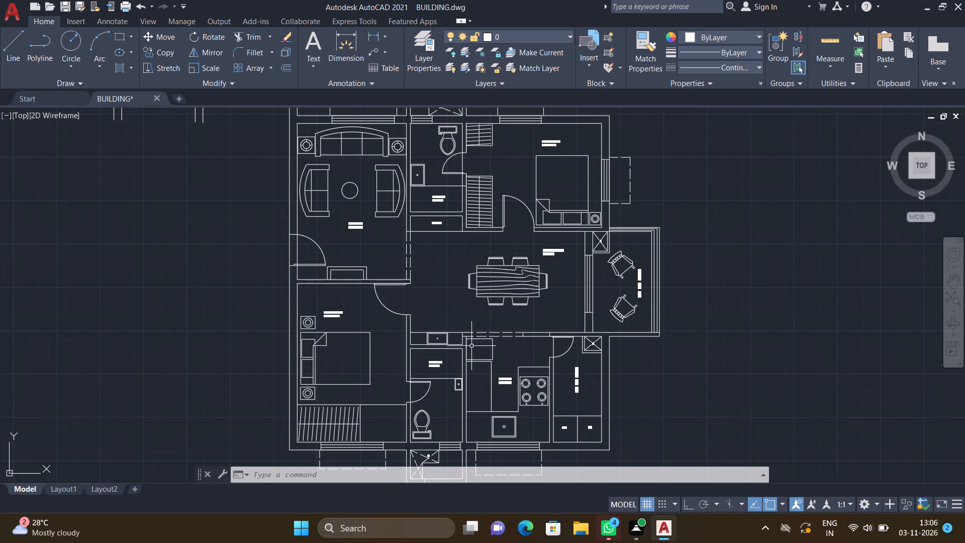
scroll(485, 416, "up", 1)
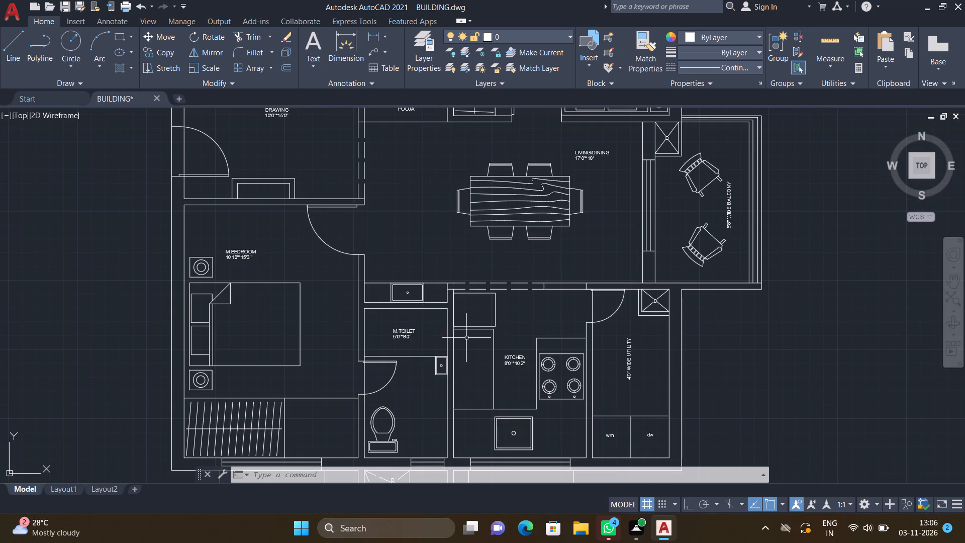
scroll(482, 385, "down", 1)
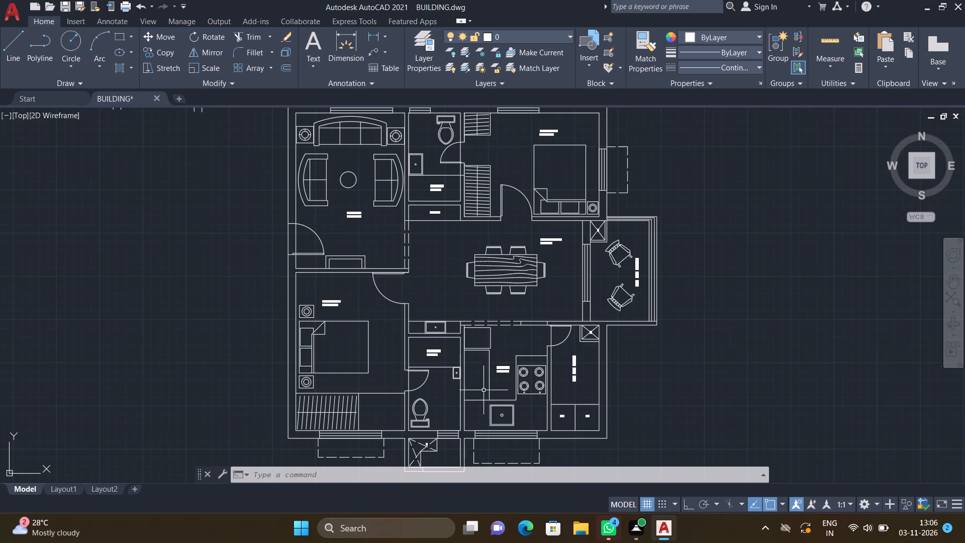
middle_click_drag(452, 436, 450, 388)
scroll(454, 388, "down", 1)
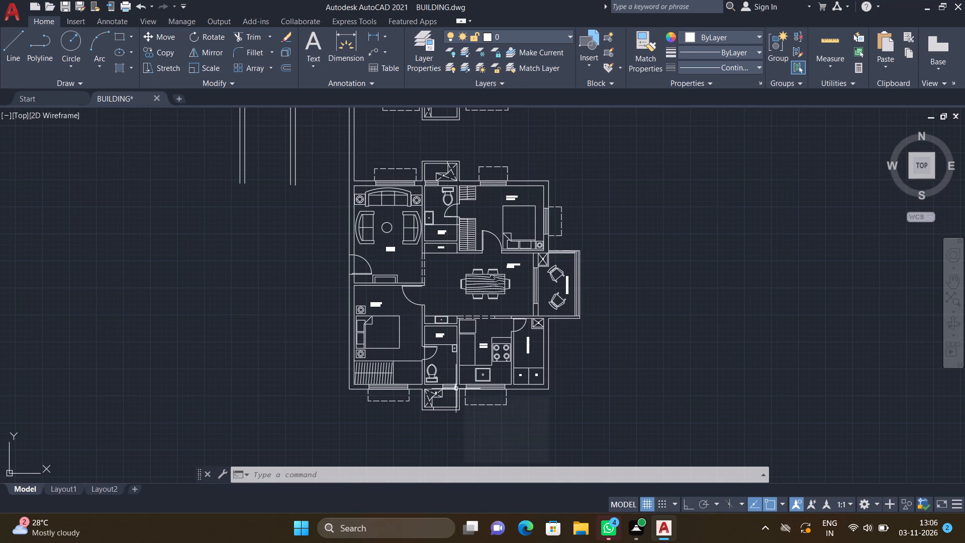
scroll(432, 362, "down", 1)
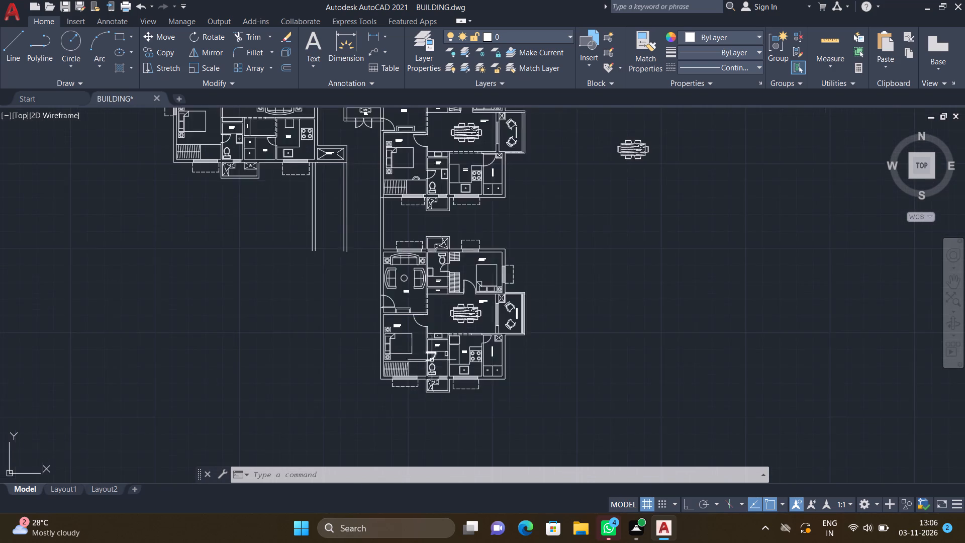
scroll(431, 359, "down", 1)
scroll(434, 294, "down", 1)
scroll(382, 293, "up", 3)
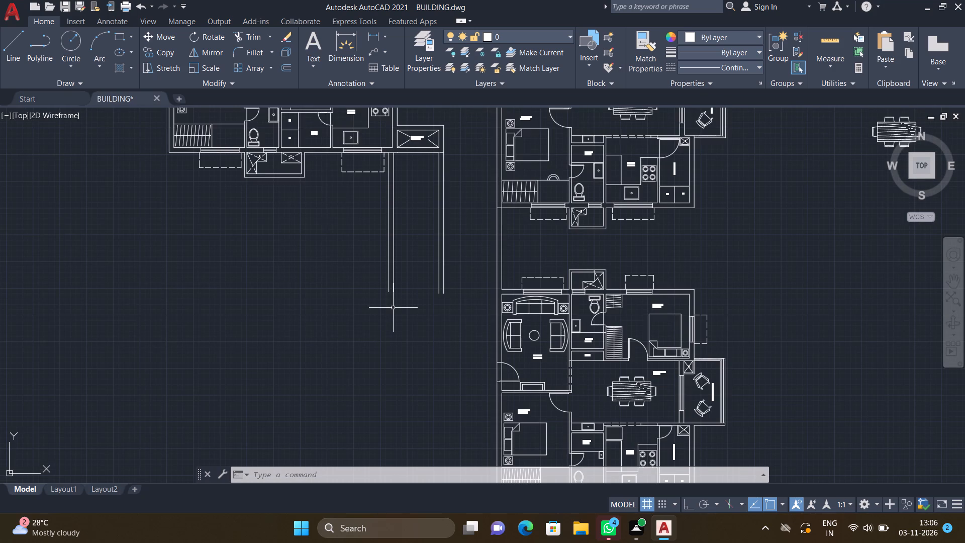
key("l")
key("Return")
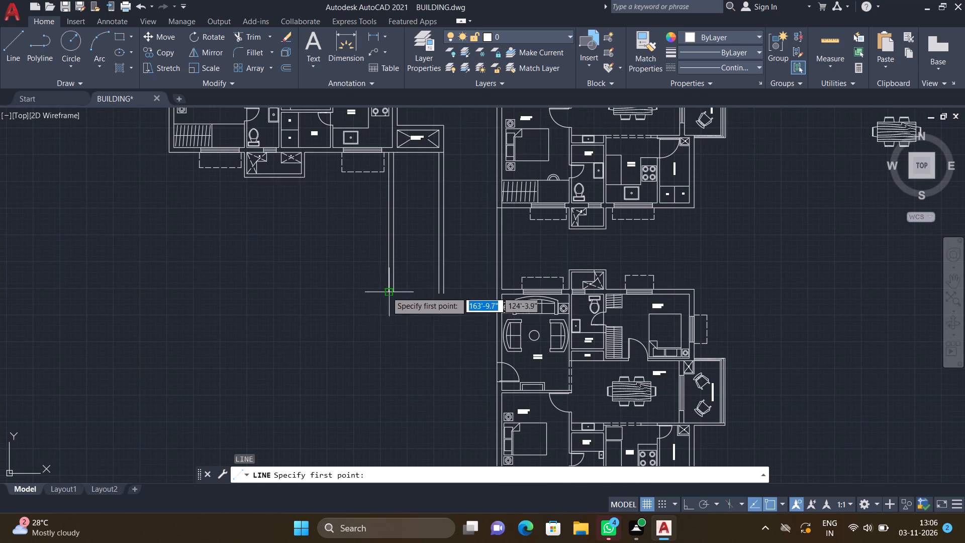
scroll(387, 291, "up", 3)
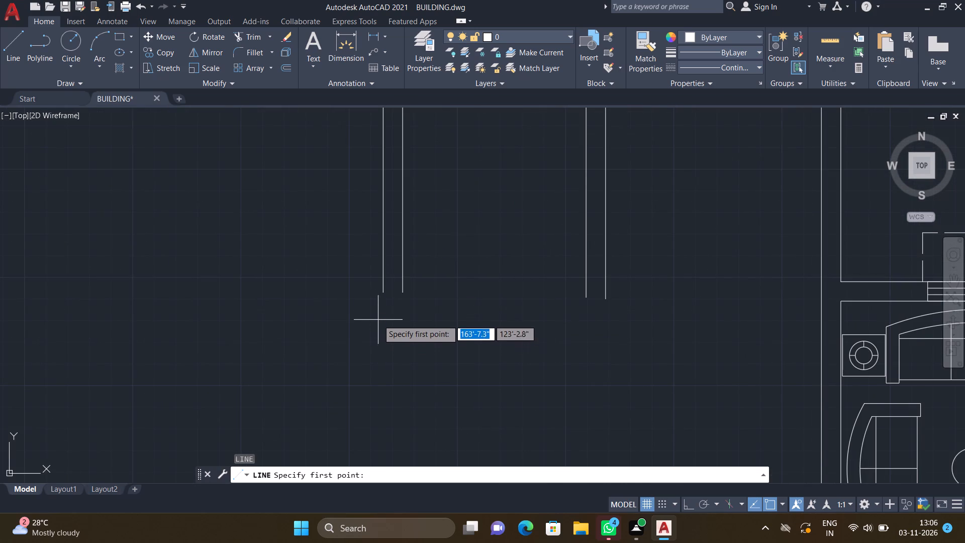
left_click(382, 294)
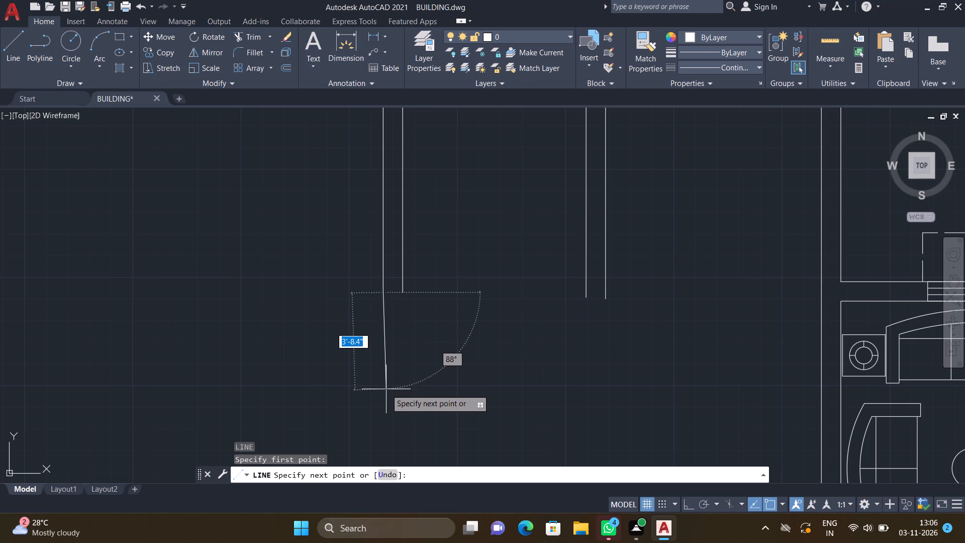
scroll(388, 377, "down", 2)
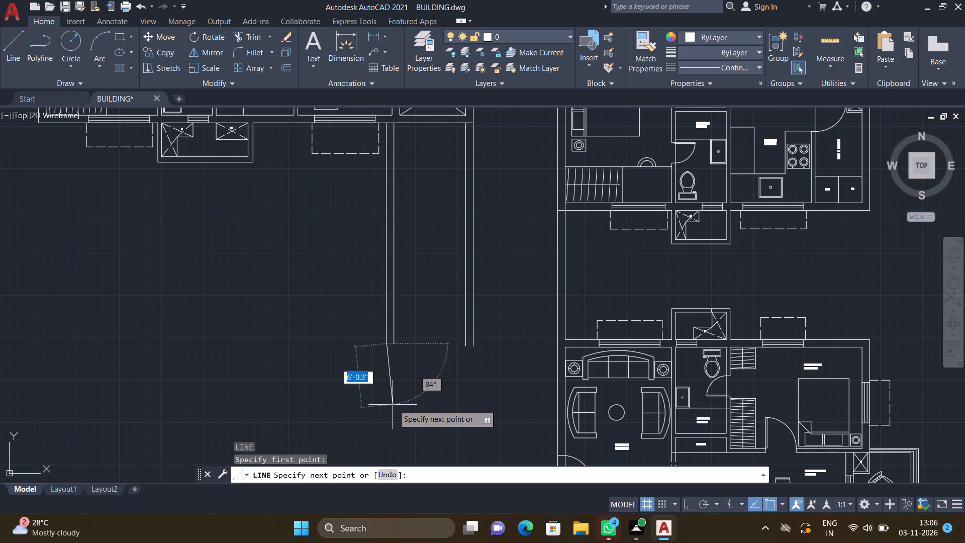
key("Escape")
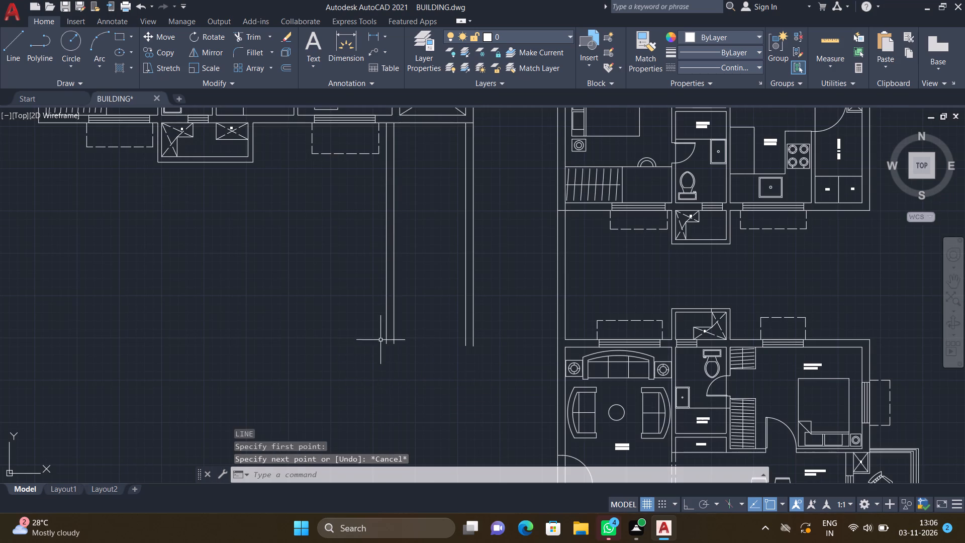
With Ortho on, draw a horizontal line between the inner faces of the two parallel walls below the STP exhaust air shaft.
scroll(380, 336, "down", 2)
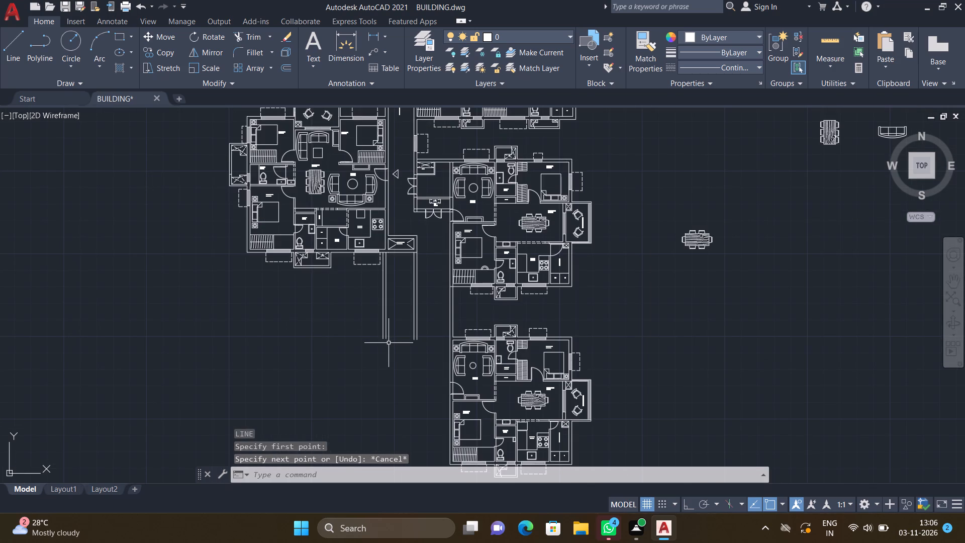
scroll(397, 266, "up", 2)
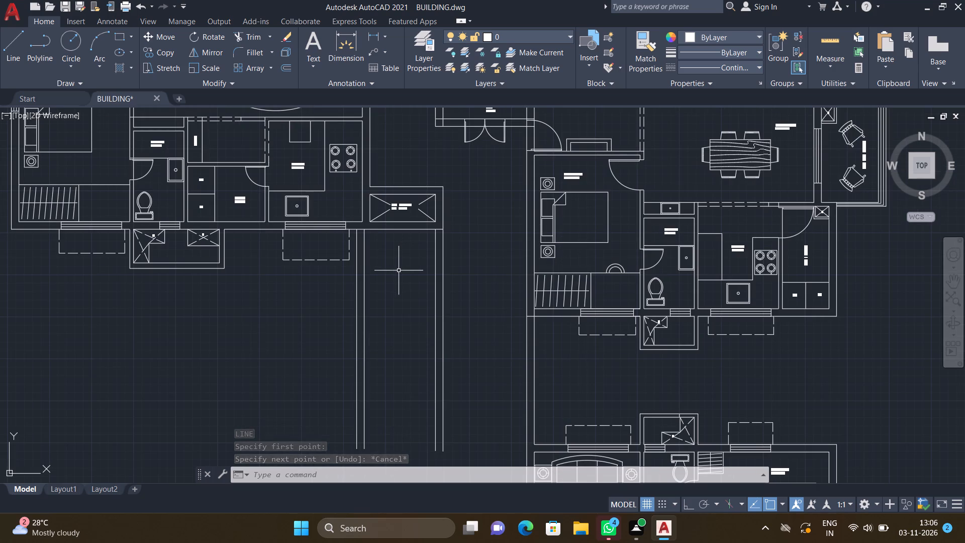
key("l")
key("Return")
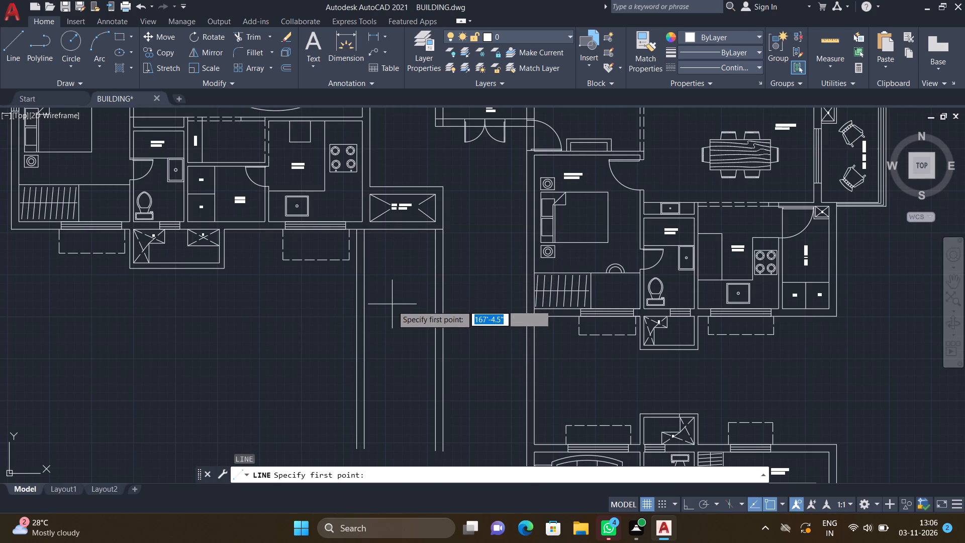
scroll(360, 302, "up", 2)
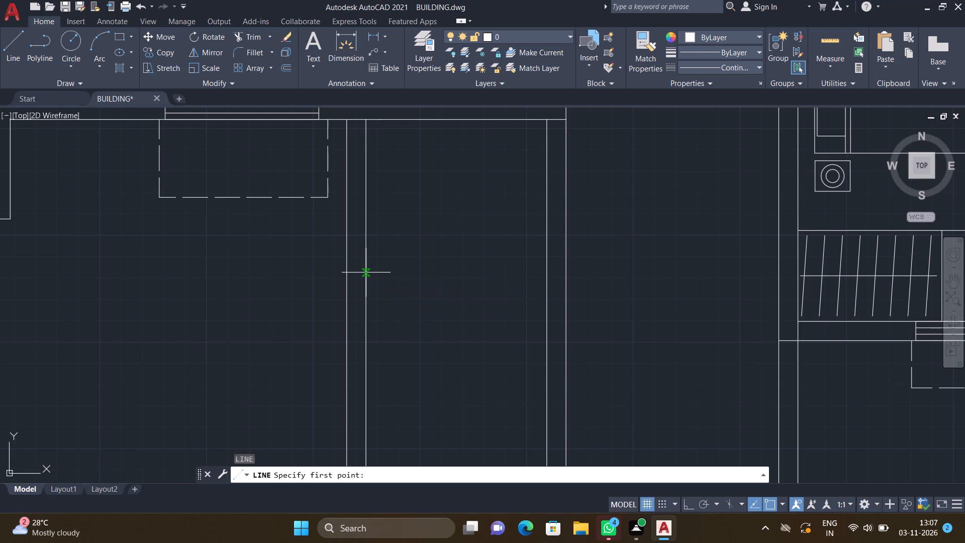
left_click(367, 269)
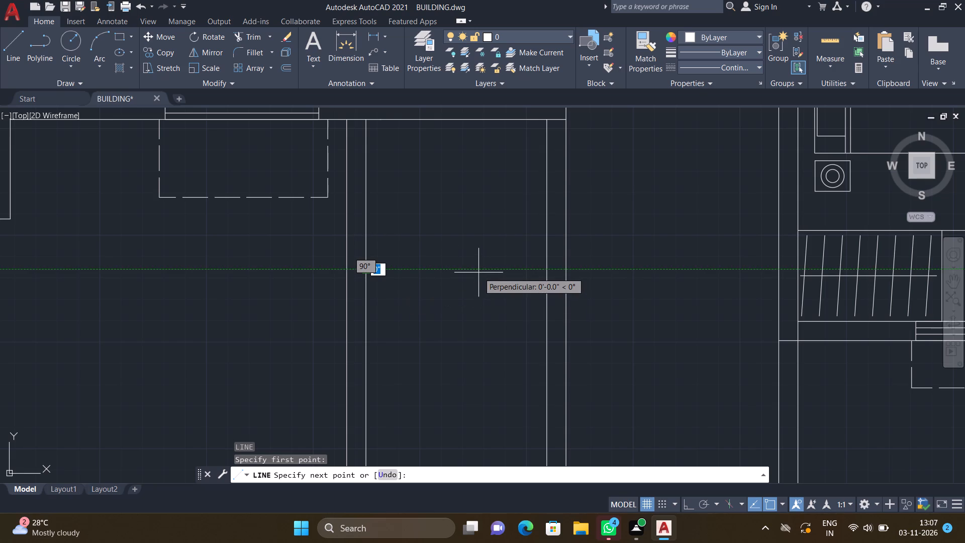
key("F8")
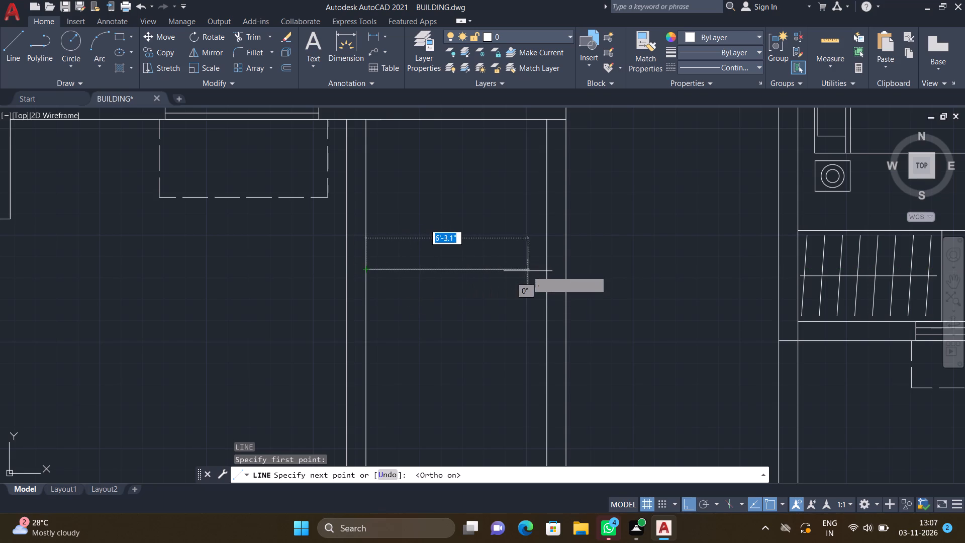
left_click(549, 270)
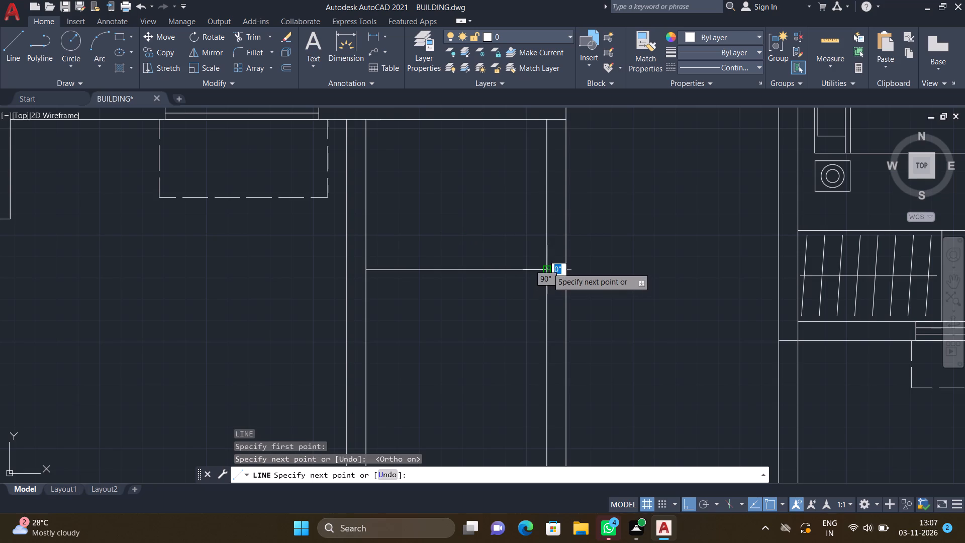
key("Return")
Offset the new horizontal line downward at 1' spacing four times, each from the previous copy, to start the stair treads.
key("o")
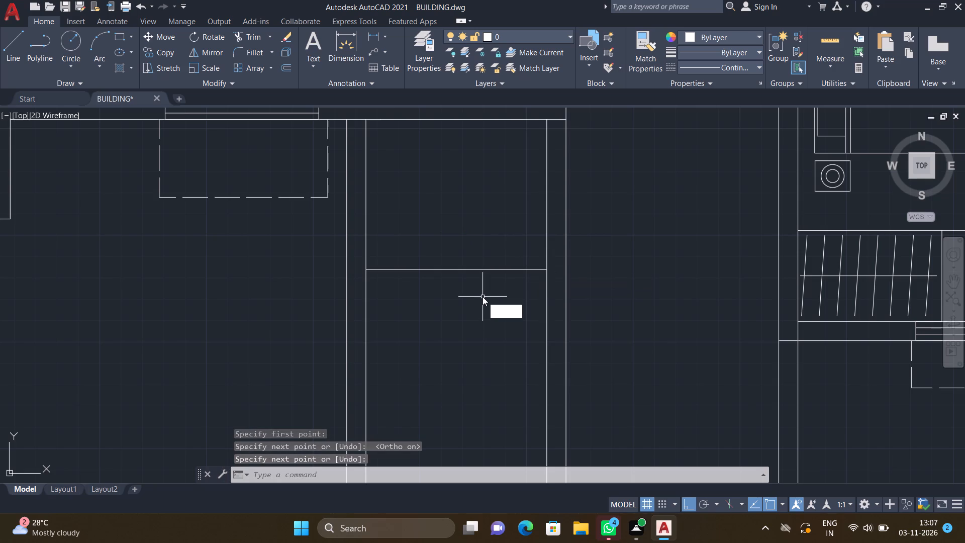
key("Return")
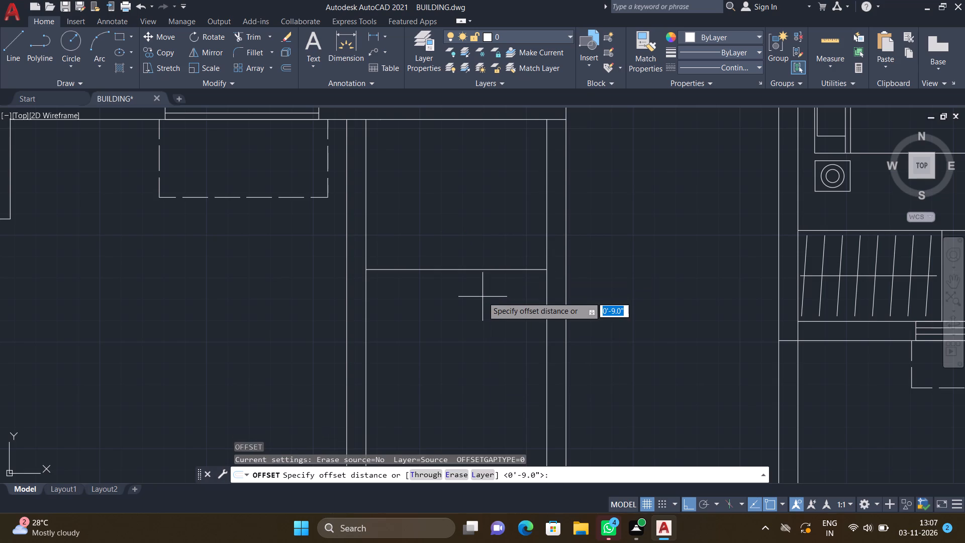
type("1'")
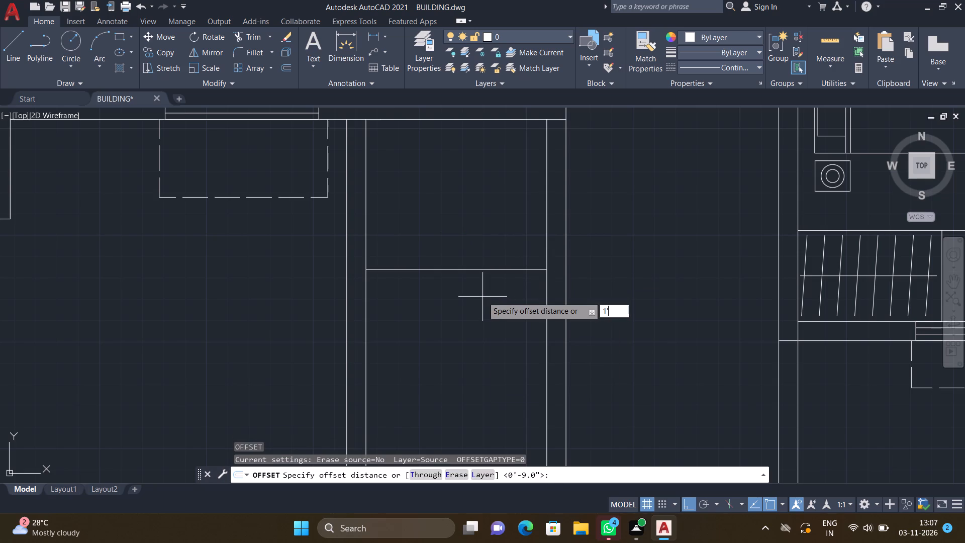
key("Return")
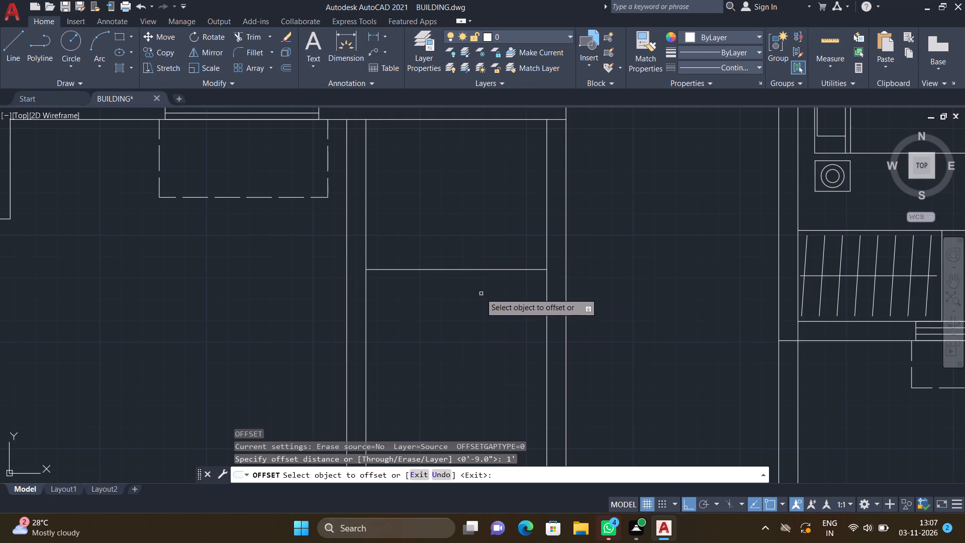
left_click(469, 270)
left_click(472, 301)
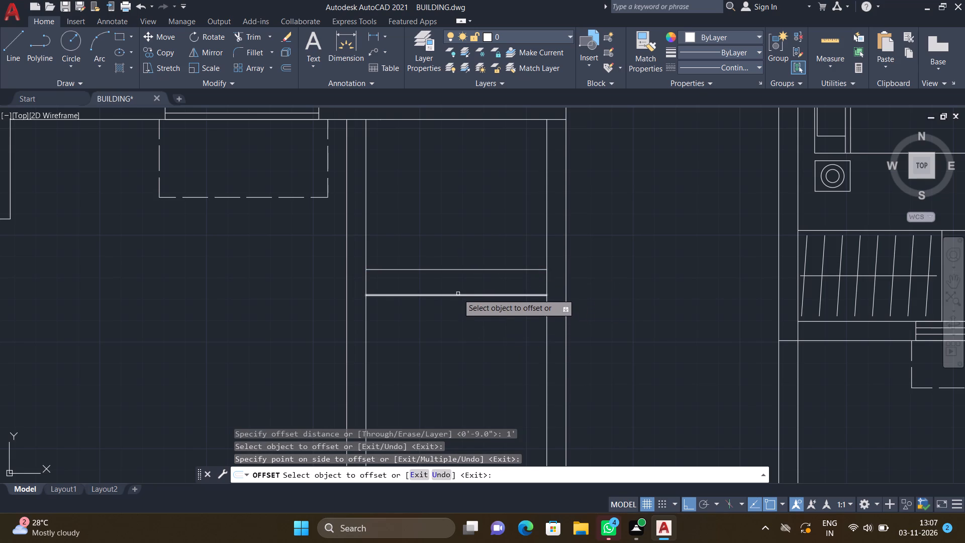
left_click_drag(458, 294, 460, 299)
left_click(463, 327)
left_click(460, 320)
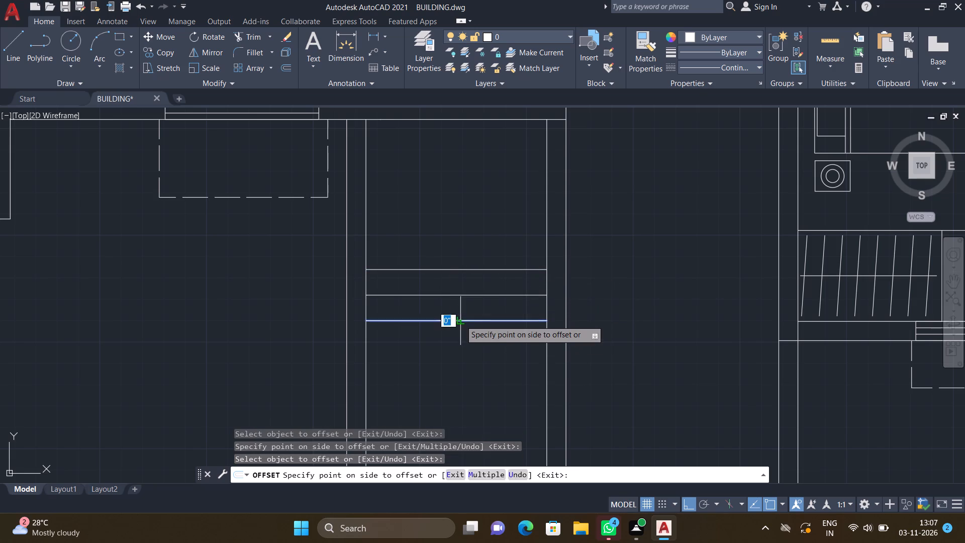
left_click(460, 329)
middle_click_drag(463, 361, 449, 311)
scroll(450, 311, "down", 4)
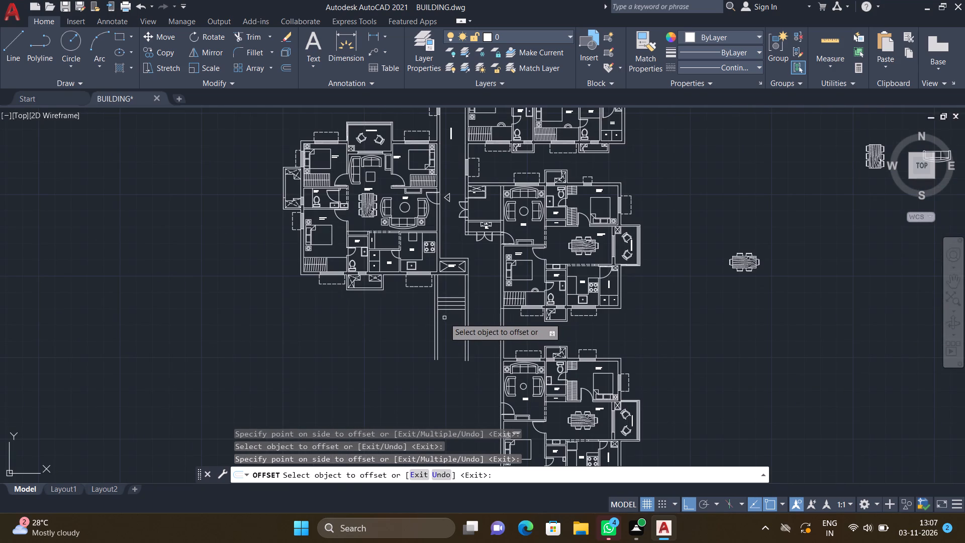
scroll(443, 313, "up", 3)
left_click(447, 300)
left_click(453, 324)
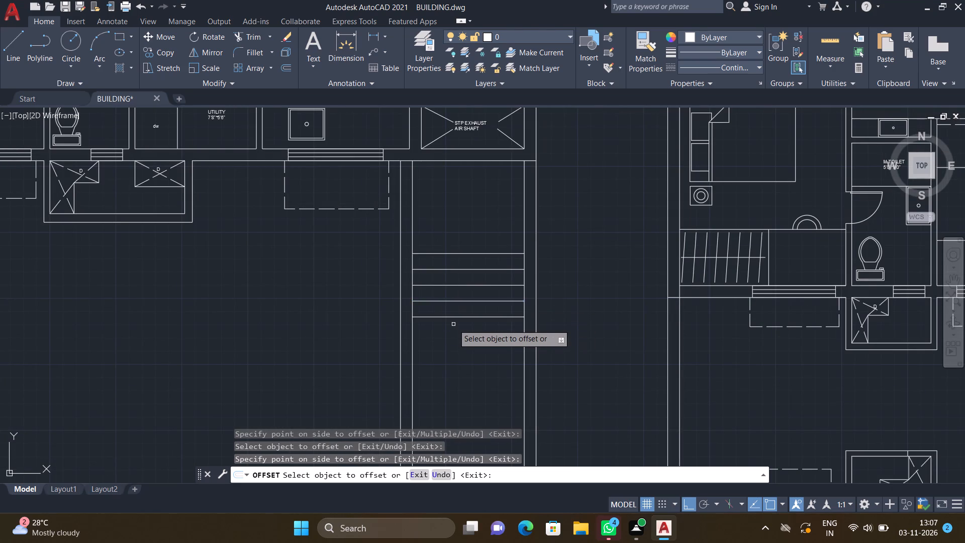
Add five more tread lines by offsetting the lowest one downward at 1' spacing each time, and finish the Offset.
left_click(452, 318)
left_click(456, 339)
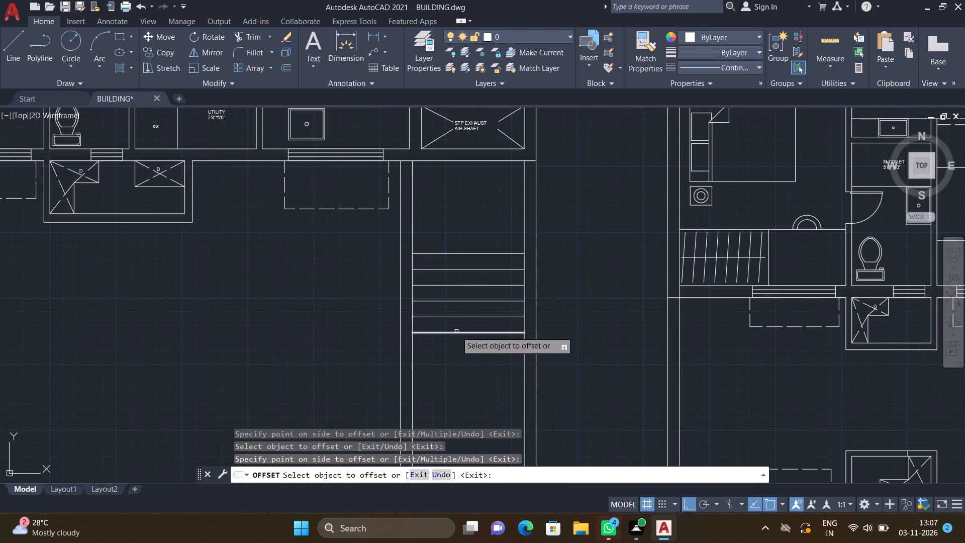
left_click(456, 331)
left_click(457, 363)
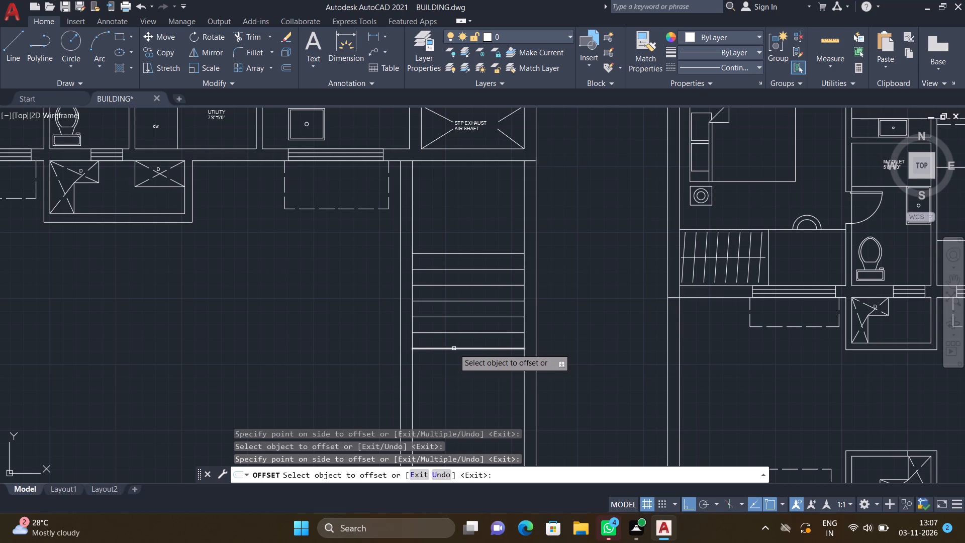
left_click(454, 348)
left_click(459, 374)
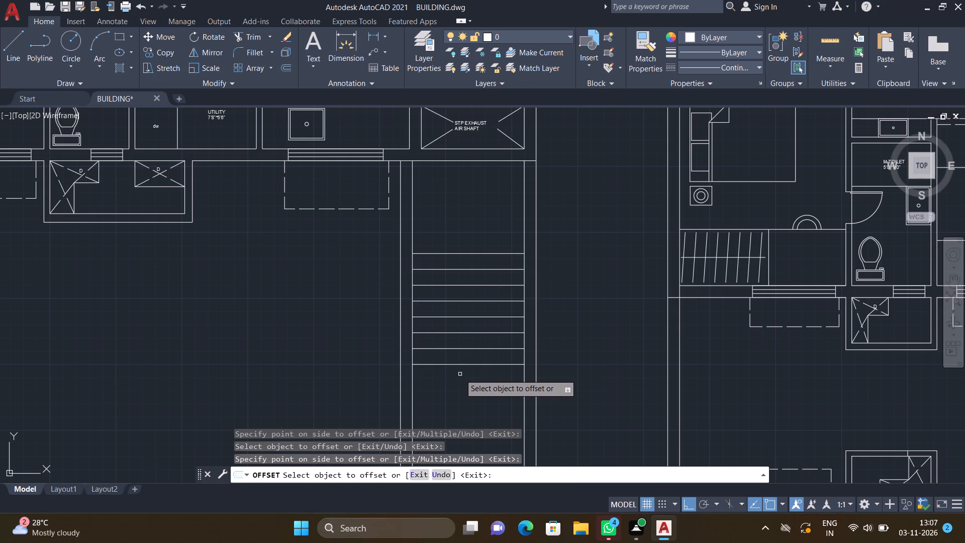
left_click(457, 364)
left_click(460, 377)
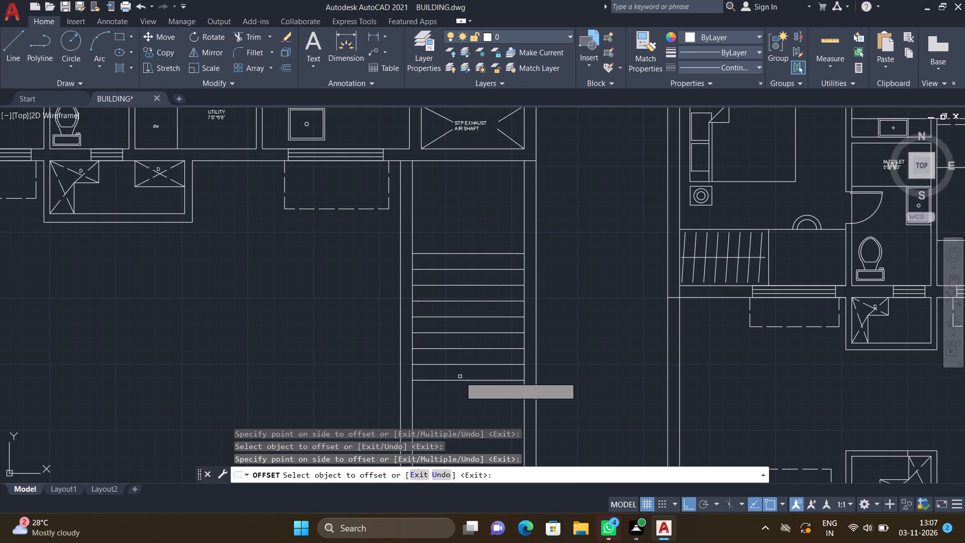
left_click(462, 379)
left_click(460, 394)
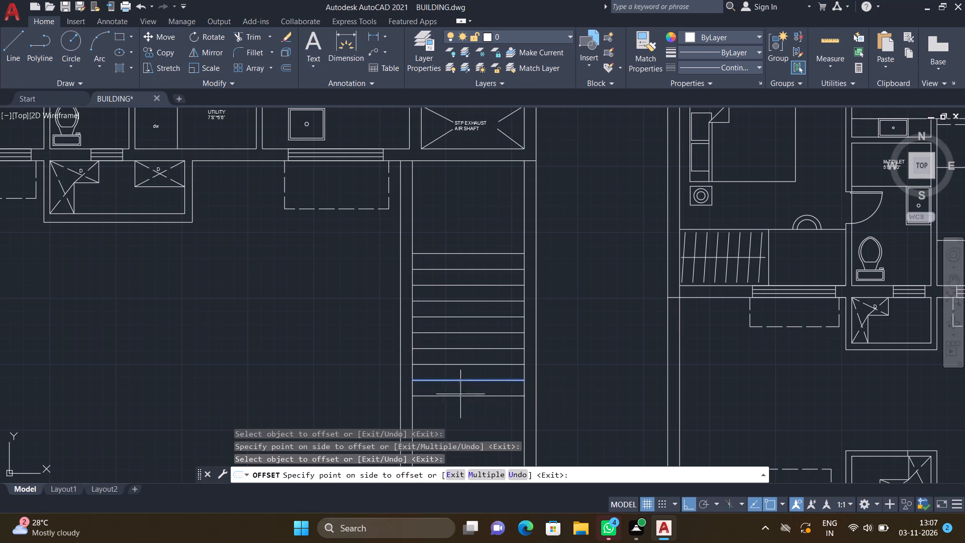
key("Return")
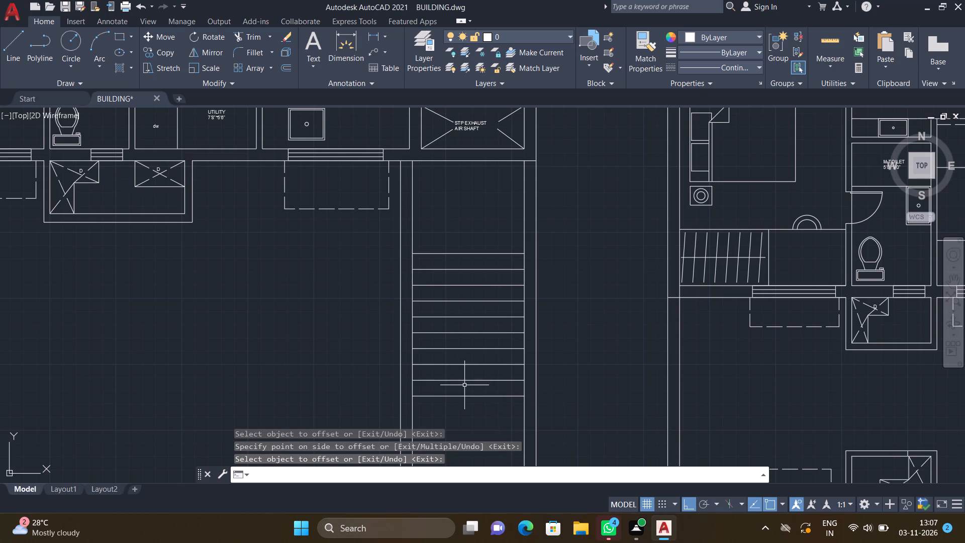
Draw a narrow upright rectangle about 1'-5" by 9'-8" across the middle of all the stair treads, projecting slightly past both ends.
scroll(475, 260, "up", 2)
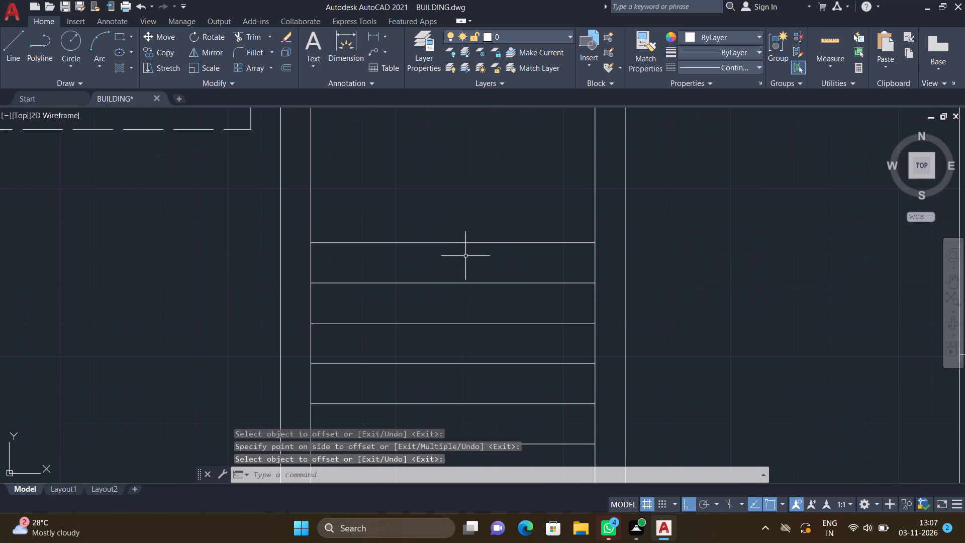
key("r")
type("EC")
key("Return")
scroll(462, 261, "down", 3)
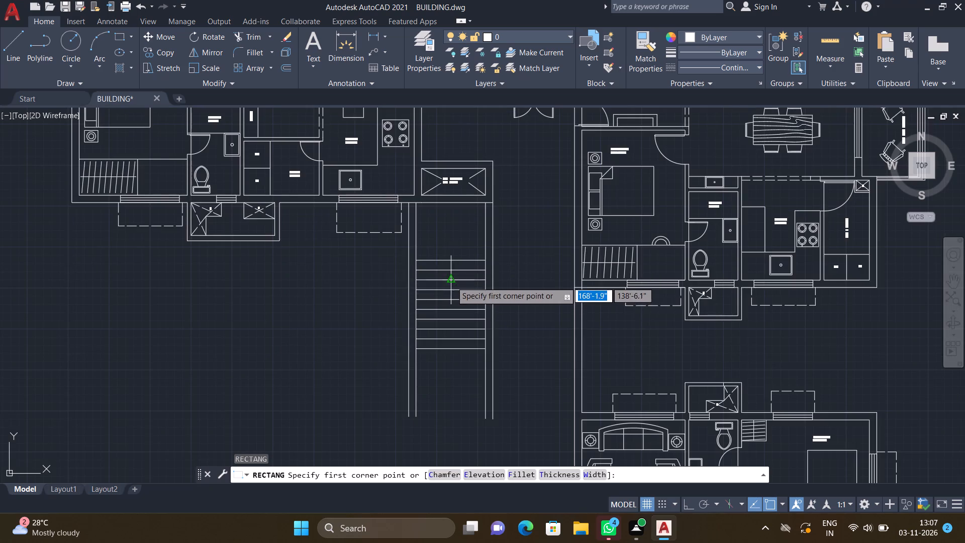
scroll(451, 282, "up", 2)
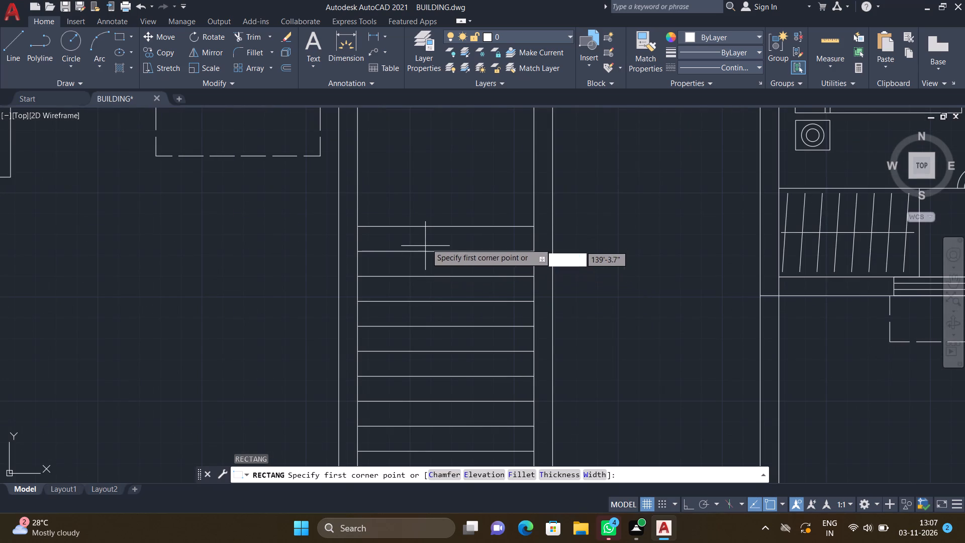
scroll(429, 230, "up", 2)
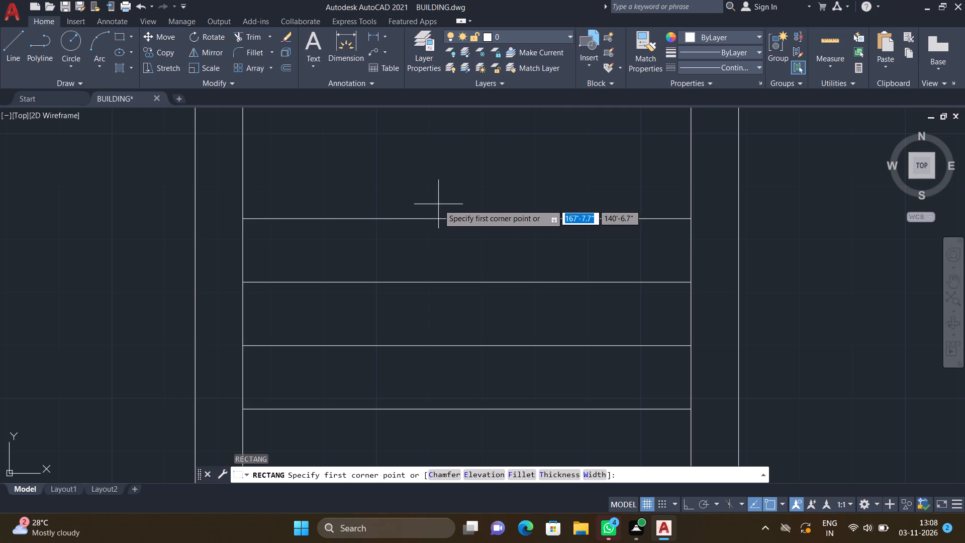
left_click_drag(437, 204, 447, 213)
scroll(474, 249, "down", 3)
middle_click_drag(476, 332, 465, 301)
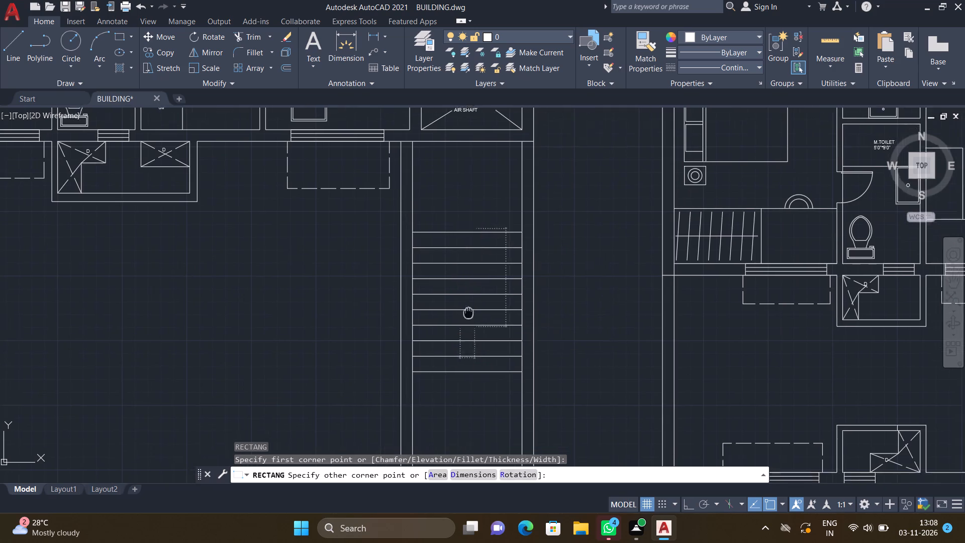
middle_click_drag(465, 301, 464, 297)
scroll(468, 299, "down", 2)
scroll(478, 328, "up", 3)
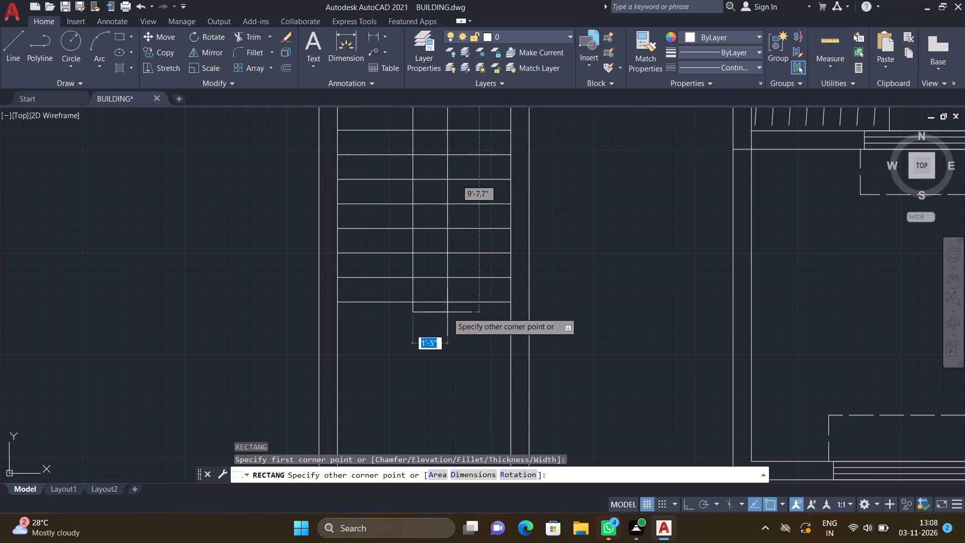
left_click(445, 312)
Draw a second rectangle inside the first, starting on the top tread line, about 1' wide and just over 9' long.
scroll(426, 278, "down", 3)
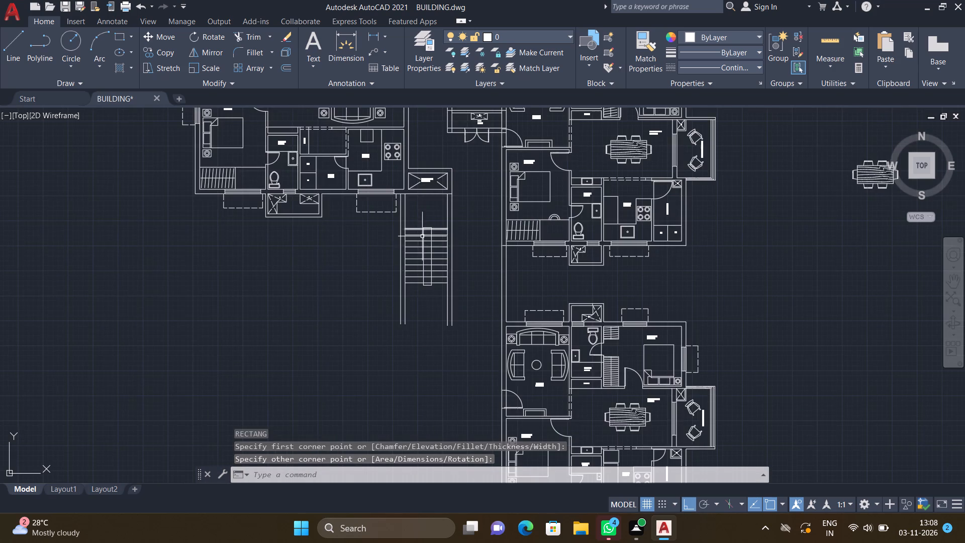
scroll(422, 237, "up", 5)
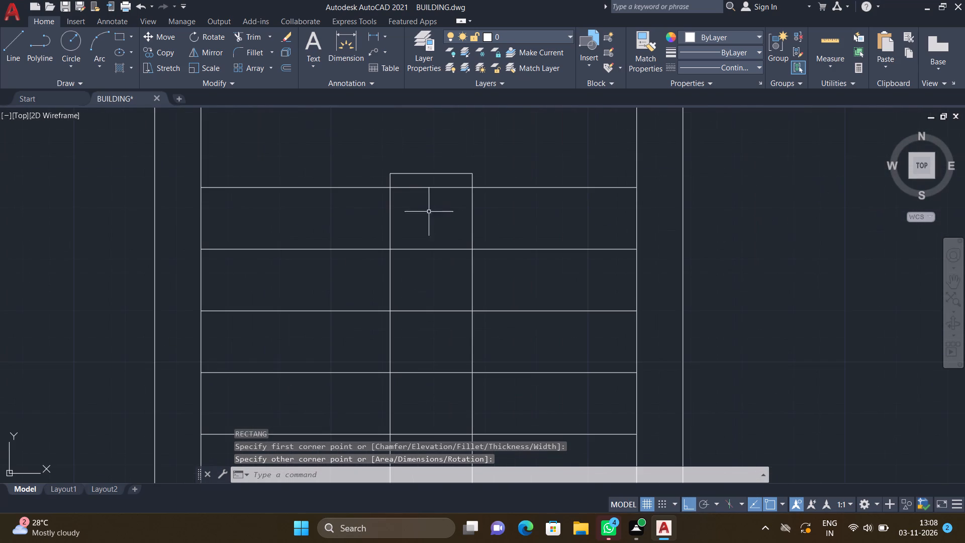
type("REC")
key("Return")
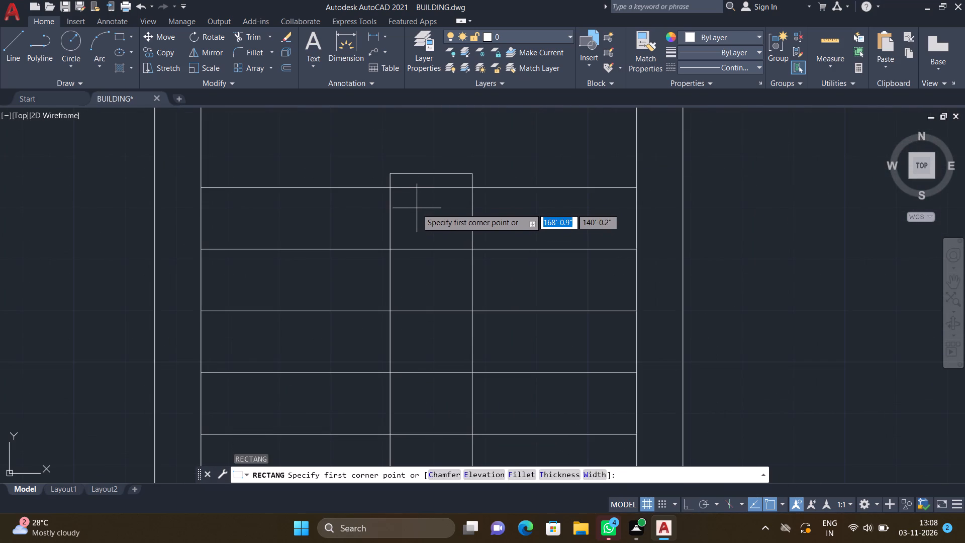
scroll(404, 204, "up", 2)
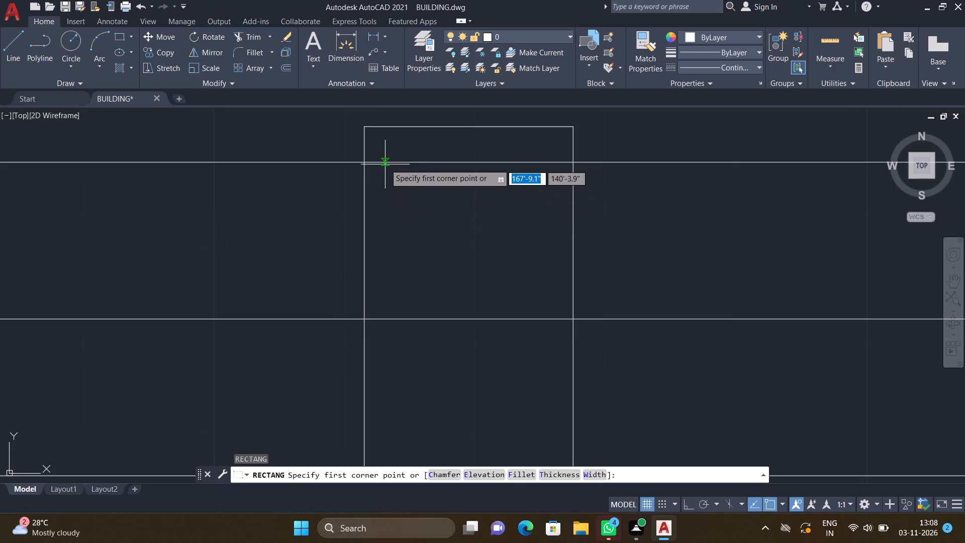
left_click(385, 162)
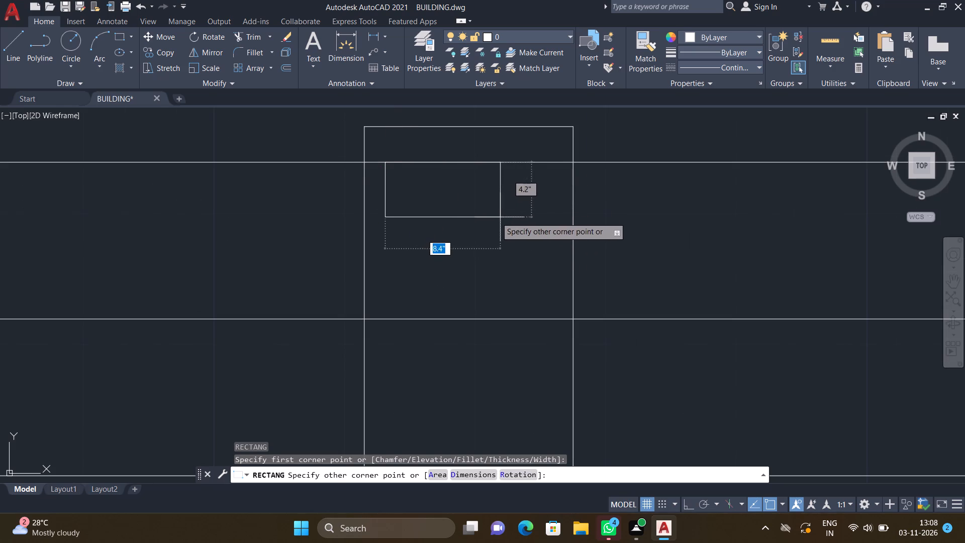
scroll(519, 248, "down", 3)
middle_click_drag(506, 299, 491, 243)
scroll(491, 243, "down", 2)
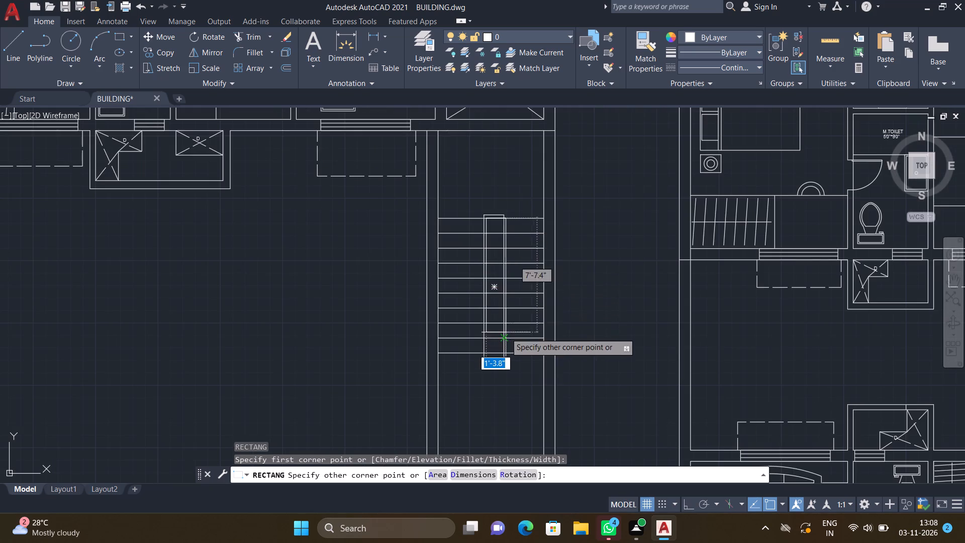
scroll(506, 333, "up", 3)
scroll(490, 422, "up", 1)
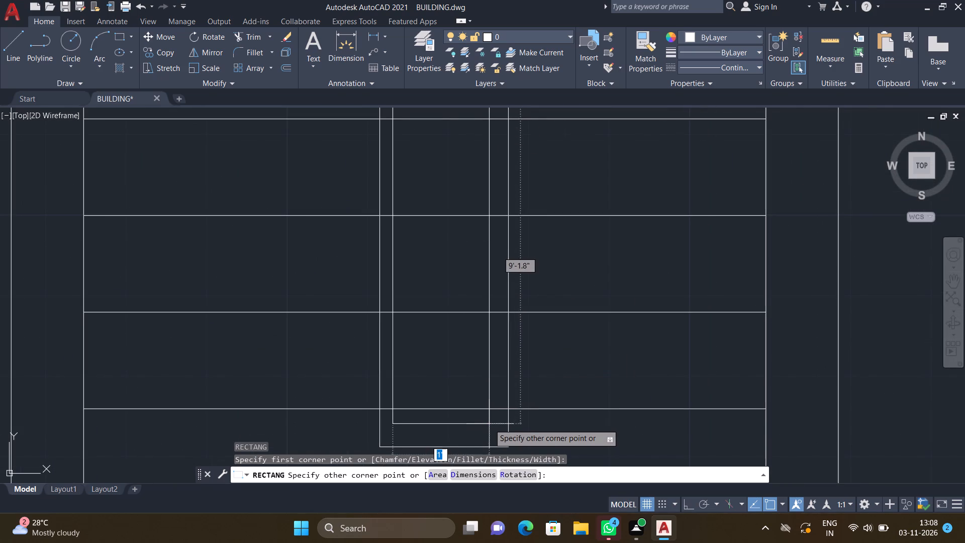
left_click(494, 432)
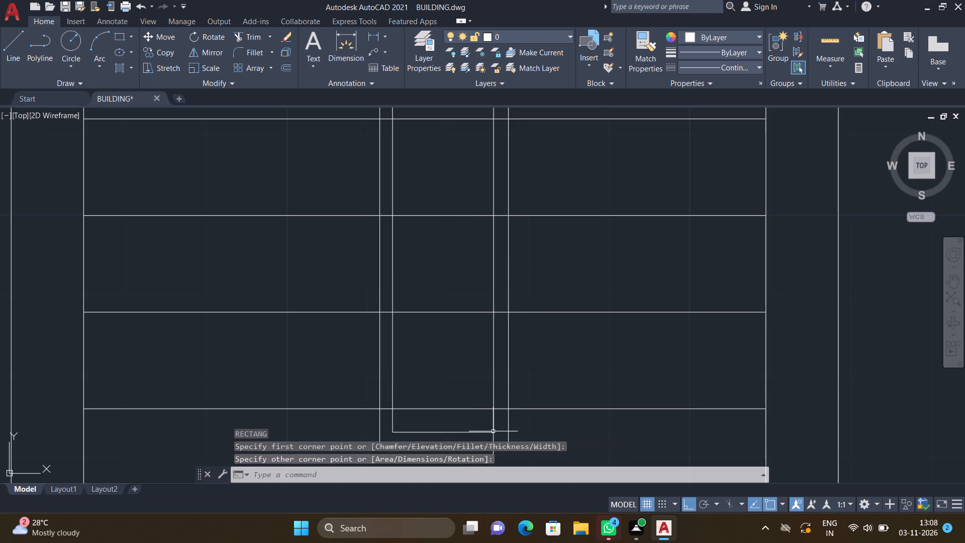
Trim away the parts of the second through seventh tread lines, counted from the top, inside the inner rectangle.
scroll(461, 369, "down", 3)
scroll(454, 165, "up", 2)
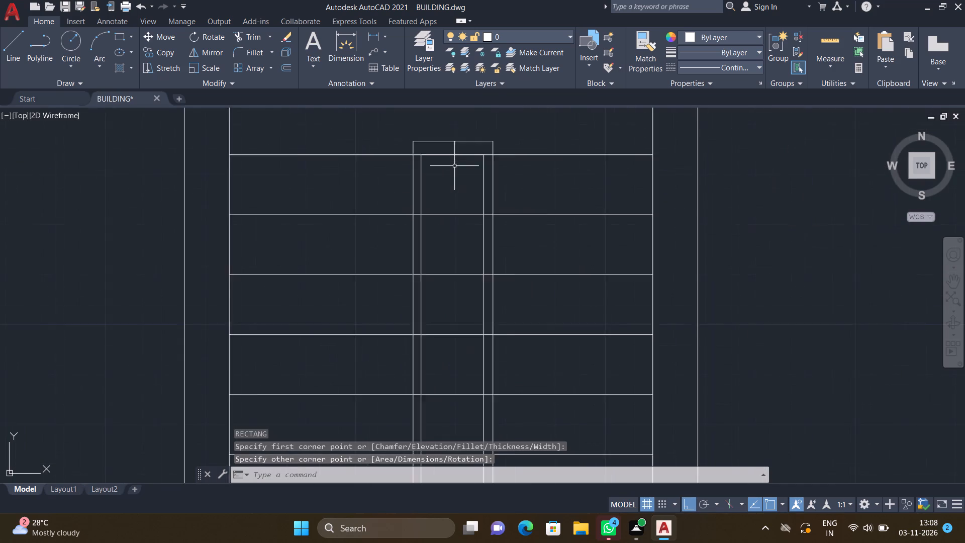
scroll(454, 166, "up", 1)
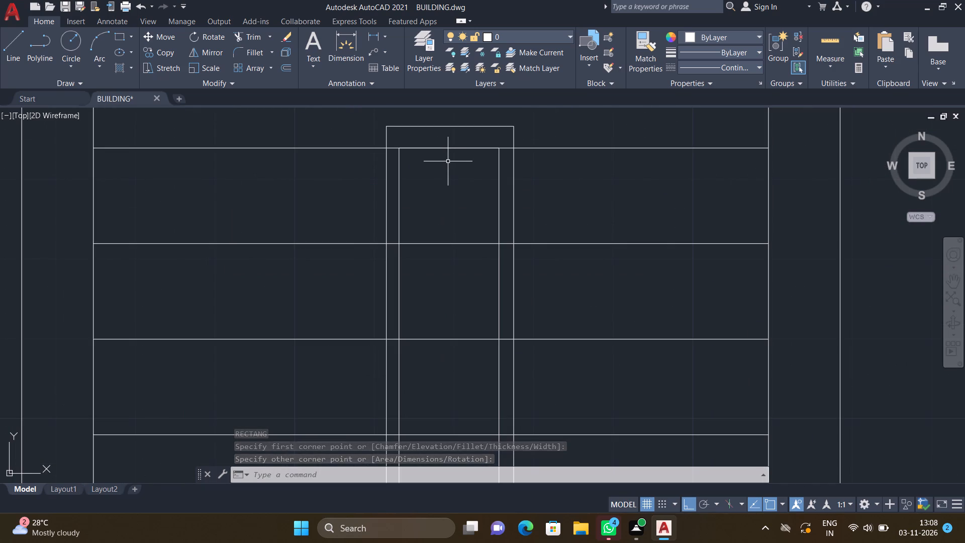
type("TR")
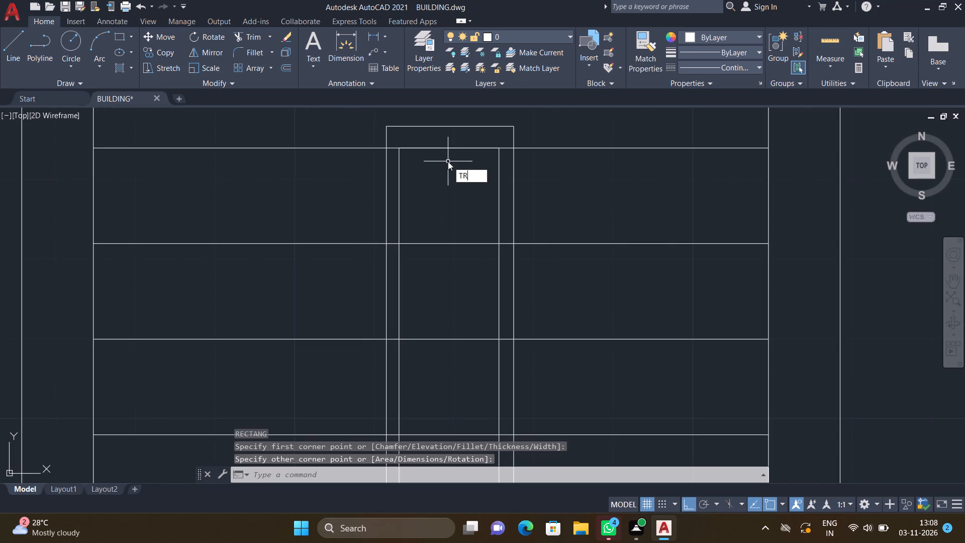
key("Return")
scroll(445, 194, "down", 2)
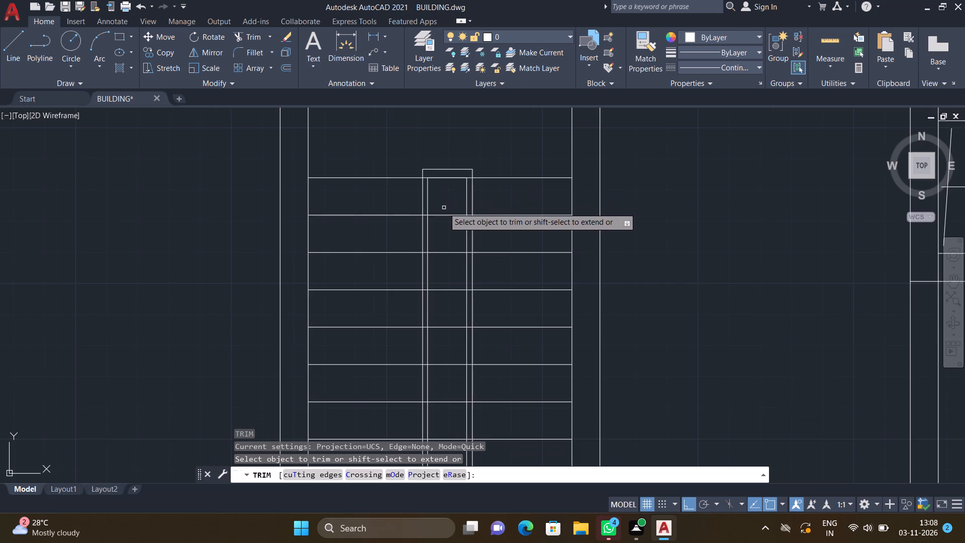
left_click_drag(444, 208, 451, 290)
scroll(441, 262, "down", 1)
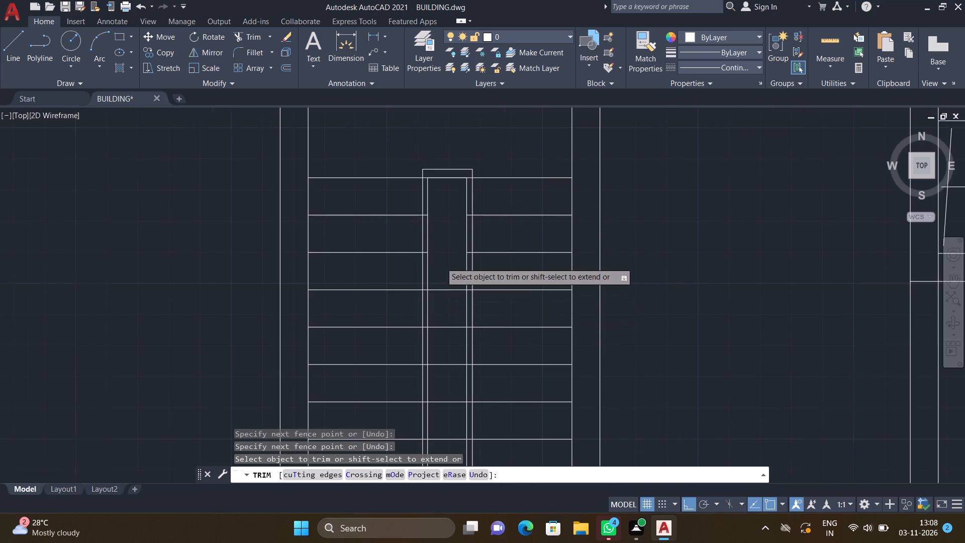
scroll(441, 264, "down", 1)
scroll(442, 292, "up", 5)
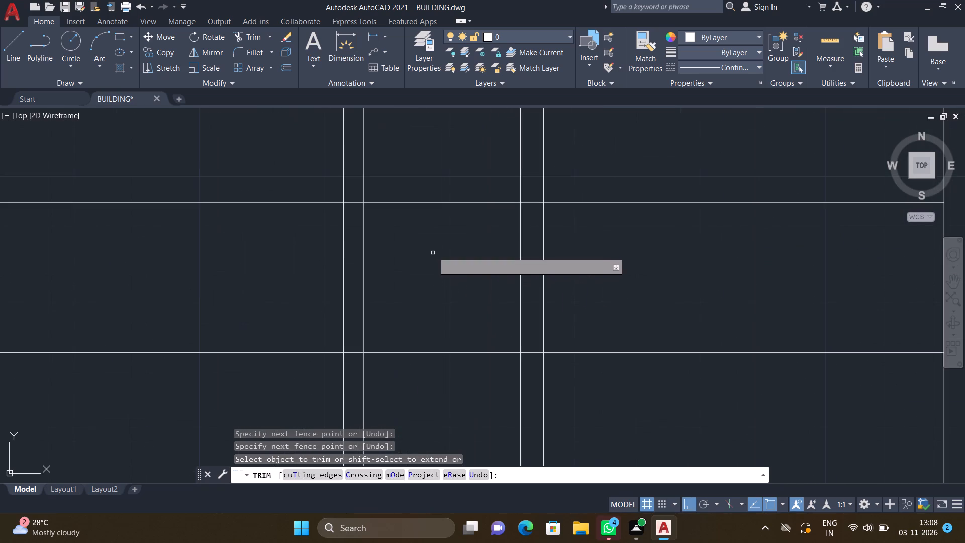
left_click_drag(428, 193, 430, 366)
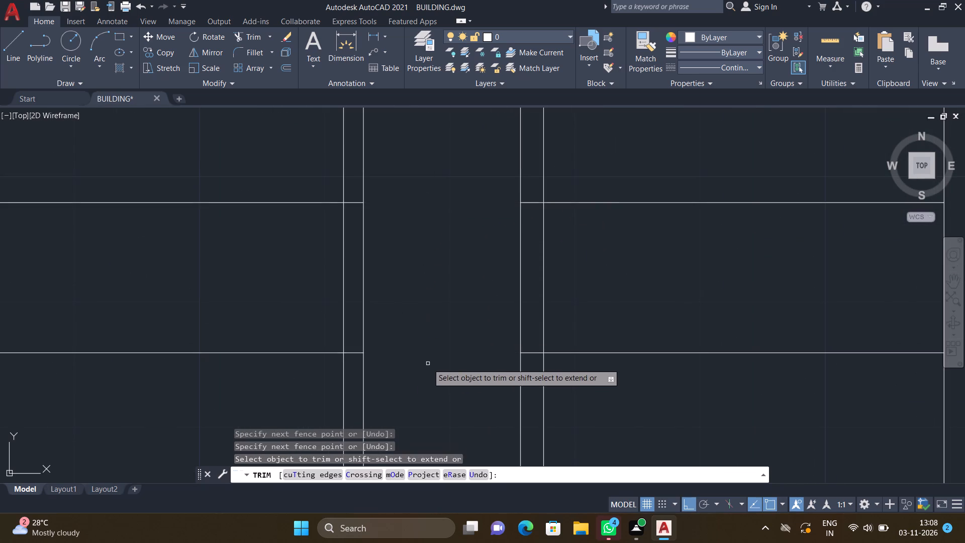
scroll(428, 363, "down", 2)
middle_click_drag(425, 373, 414, 312)
scroll(414, 311, "down", 3)
scroll(420, 338, "up", 4)
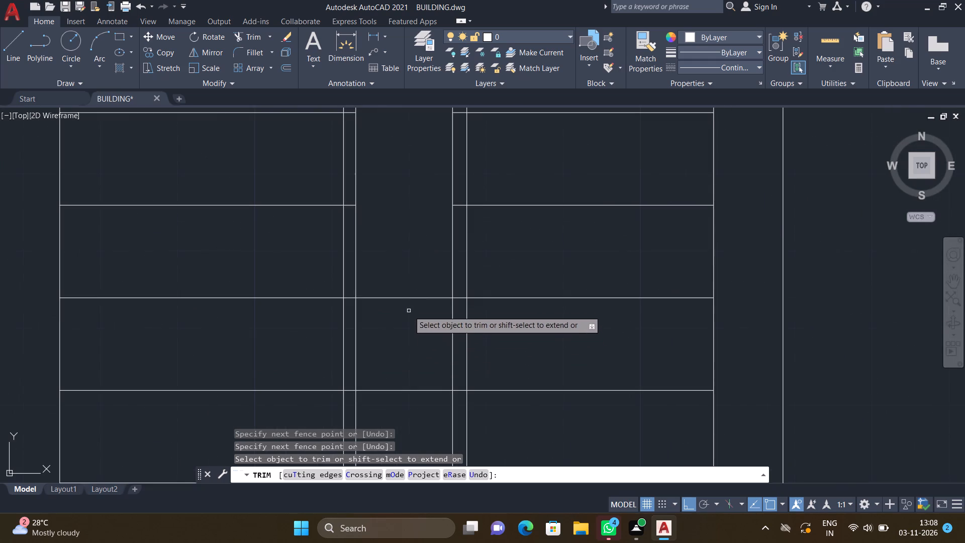
left_click_drag(402, 288, 412, 395)
Trim the remaining three lower tread lines where they cross the inside of the inner rectangle.
scroll(408, 394, "down", 2)
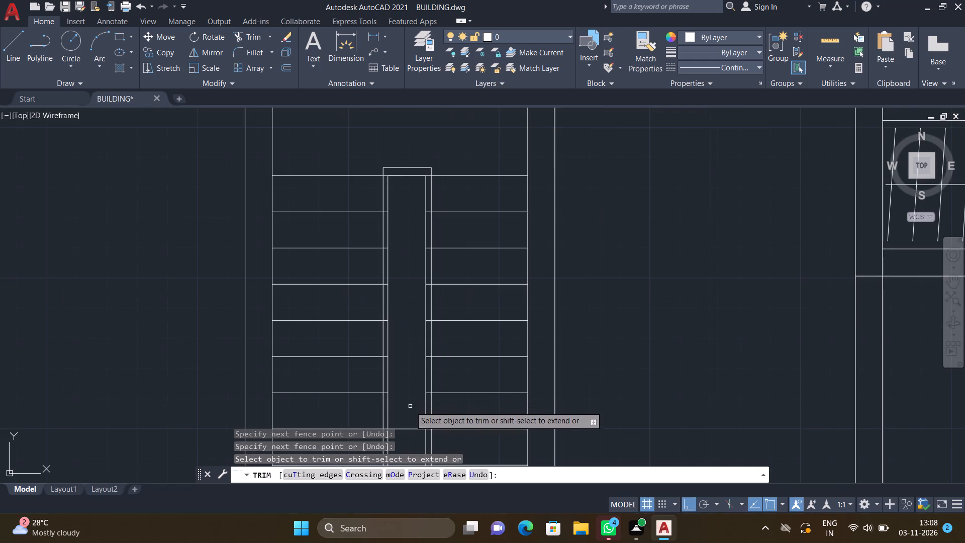
scroll(407, 410, "down", 3)
middle_click(395, 337)
scroll(398, 394, "up", 3)
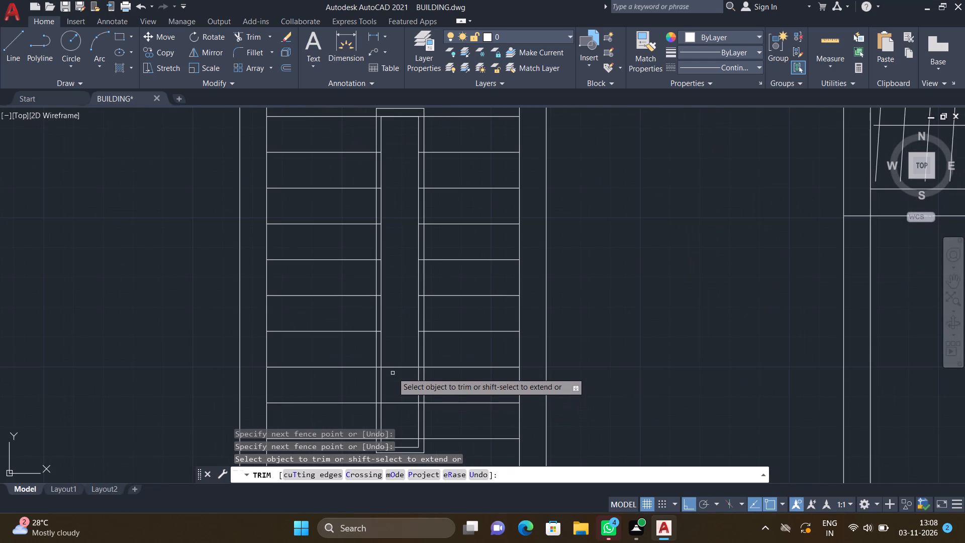
left_click(395, 368)
scroll(398, 400, "down", 3)
scroll(398, 410, "up", 3)
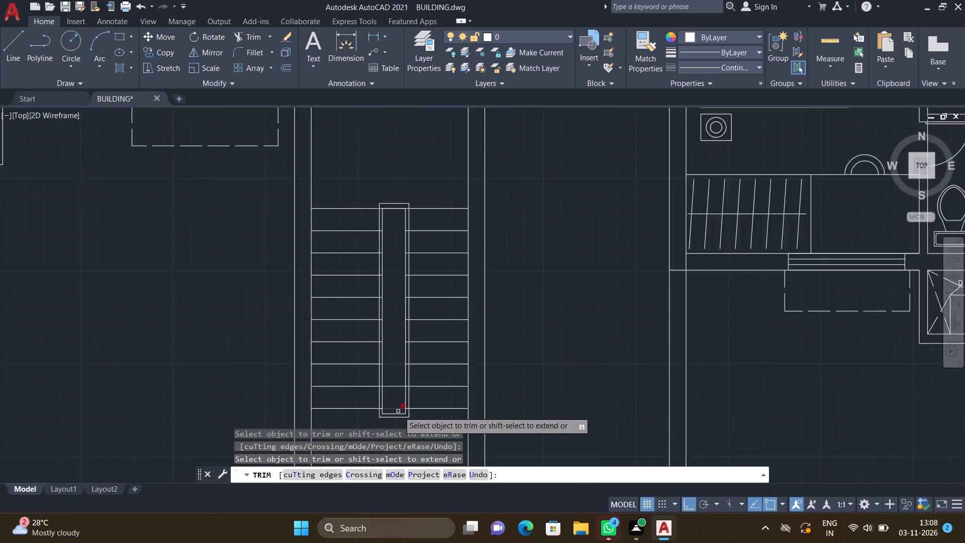
scroll(399, 411, "up", 1)
left_click(393, 405)
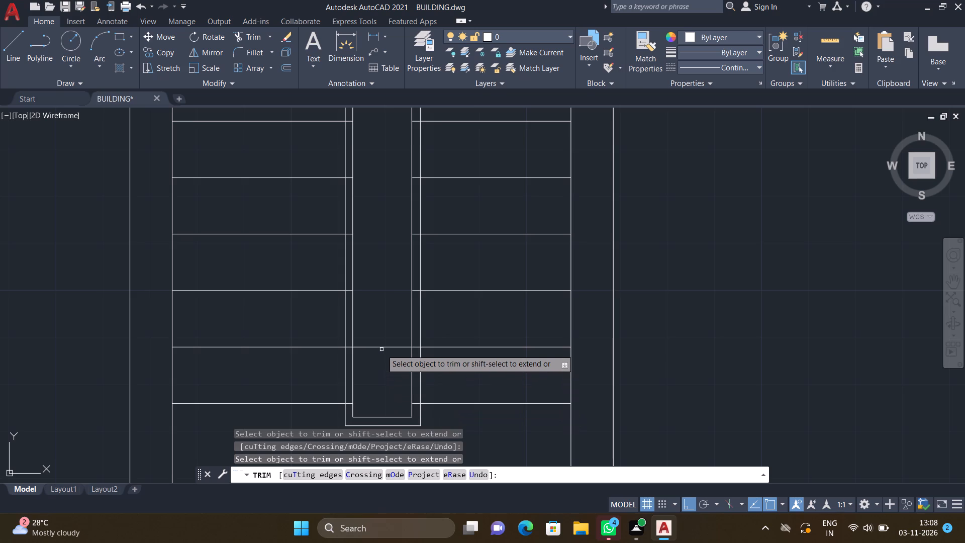
left_click(381, 348)
Trim the two lowest tread lines between the outer and inner well rectangles on both sides.
scroll(371, 403, "down", 1)
scroll(367, 412, "up", 3)
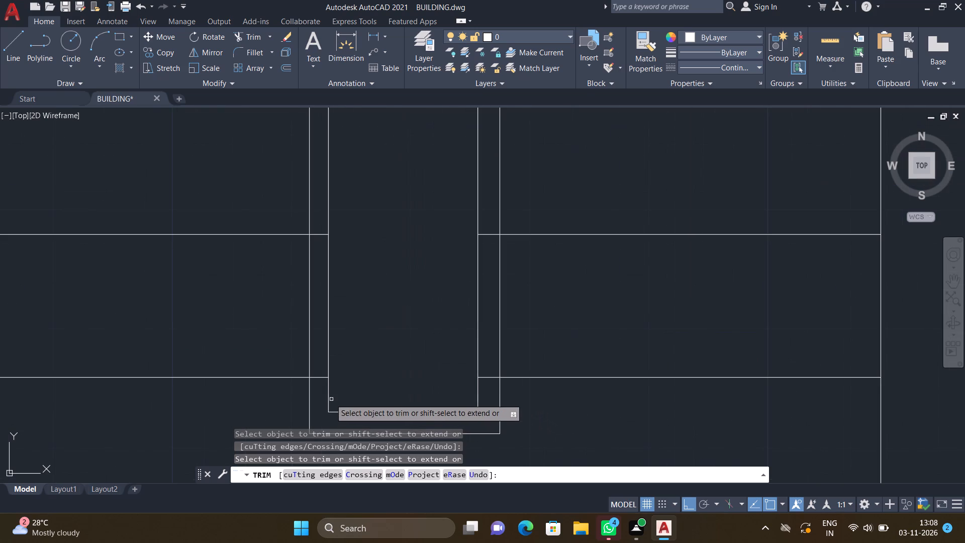
scroll(317, 383, "up", 2)
left_click(315, 372)
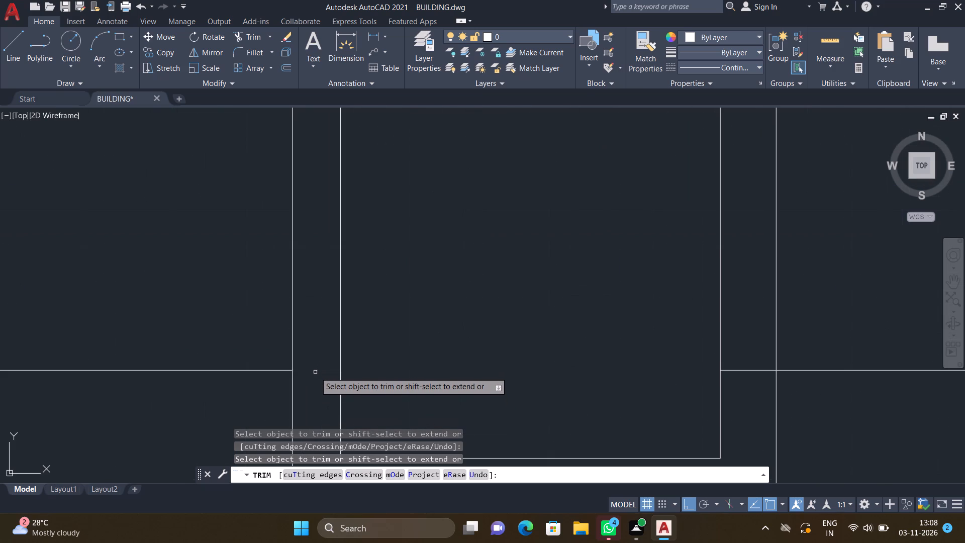
scroll(313, 352, "down", 2)
scroll(313, 217, "up", 1)
left_click(313, 217)
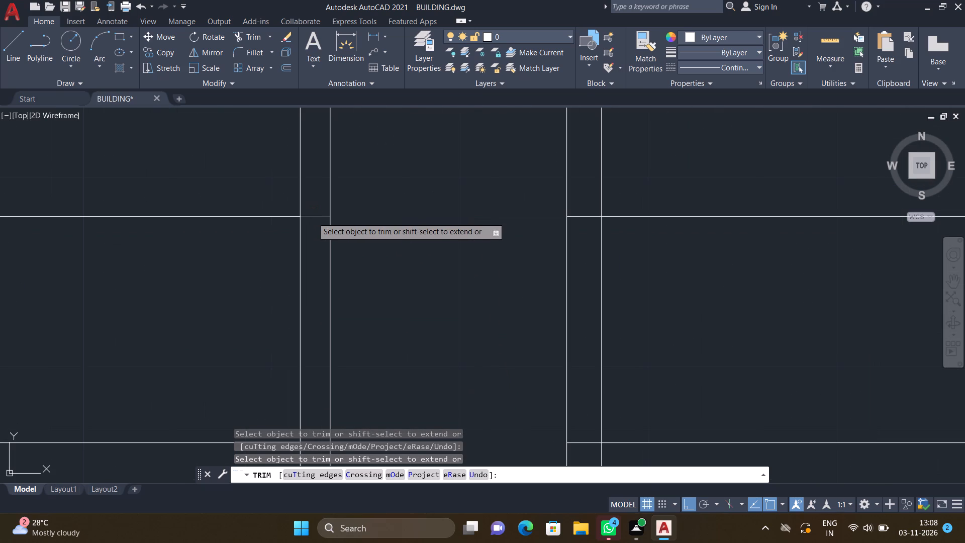
left_click_drag(585, 215, 587, 220)
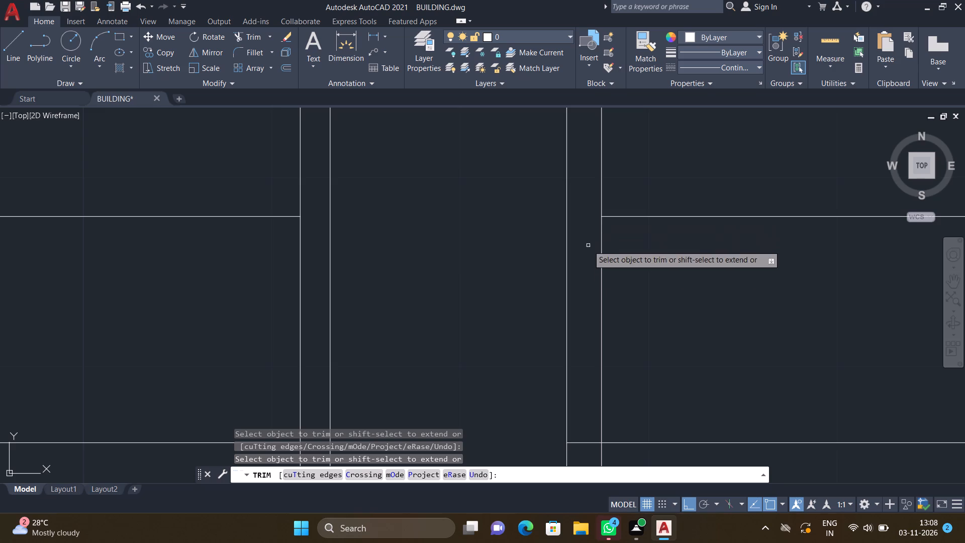
scroll(589, 305, "down", 3)
scroll(593, 353, "up", 3)
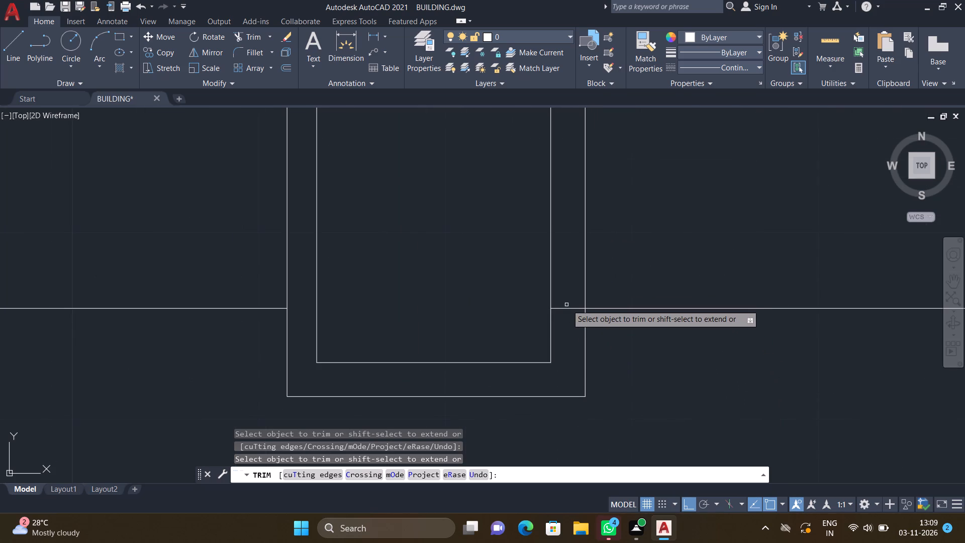
left_click(568, 310)
Trim the seventh and eighth tread lines from the top between the two well rectangles, on both sides.
scroll(557, 286, "down", 4)
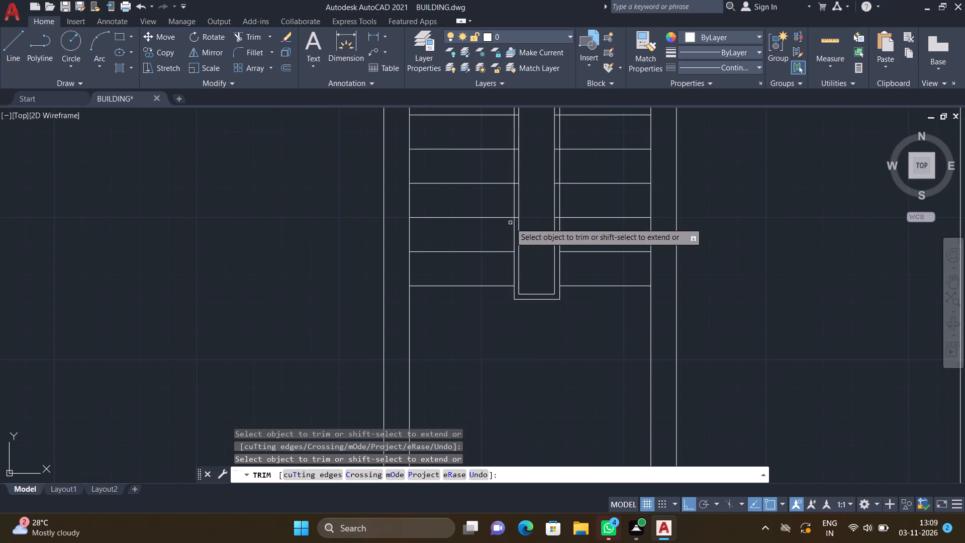
middle_click_drag(501, 239, 498, 278)
scroll(510, 256, "up", 5)
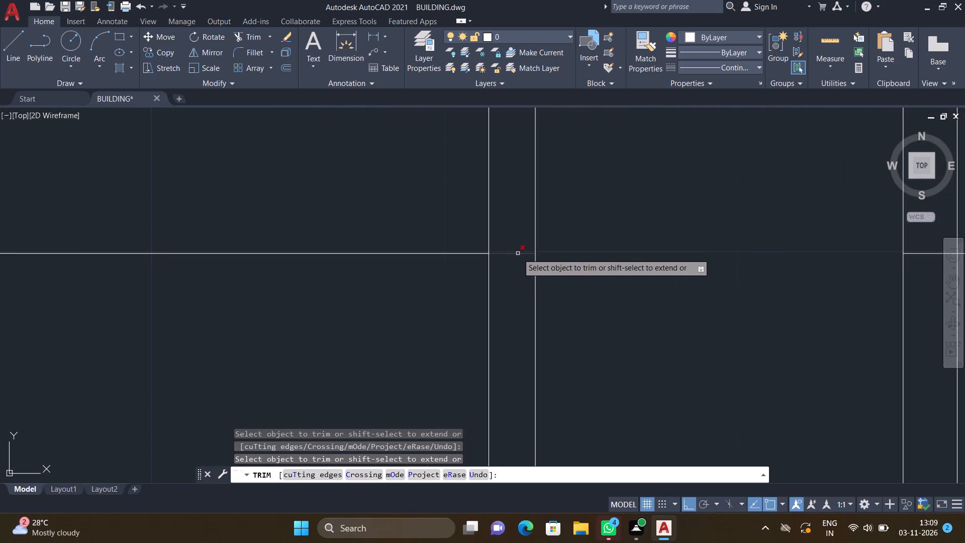
left_click(514, 252)
scroll(569, 254, "down", 3)
scroll(661, 259, "up", 1)
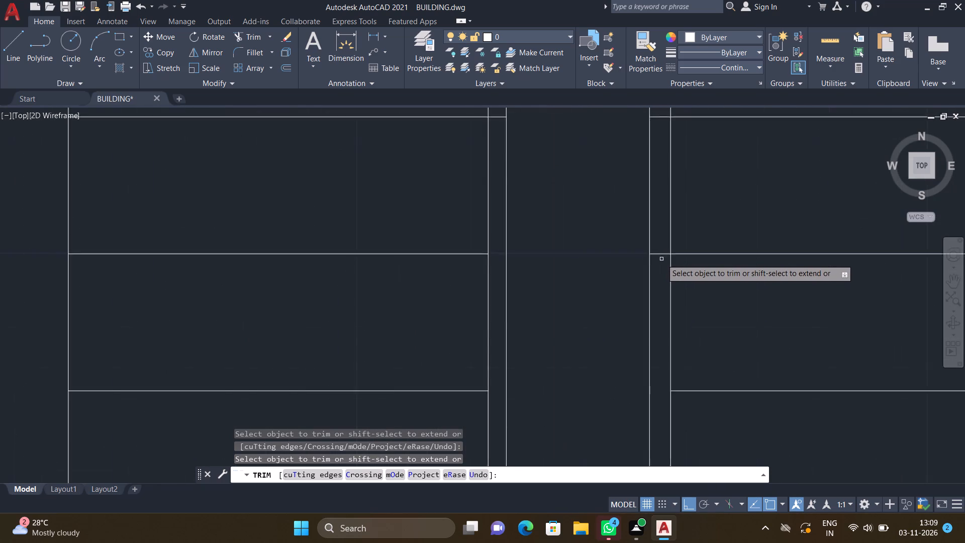
scroll(661, 259, "up", 1)
left_click(658, 251)
scroll(638, 234, "down", 2)
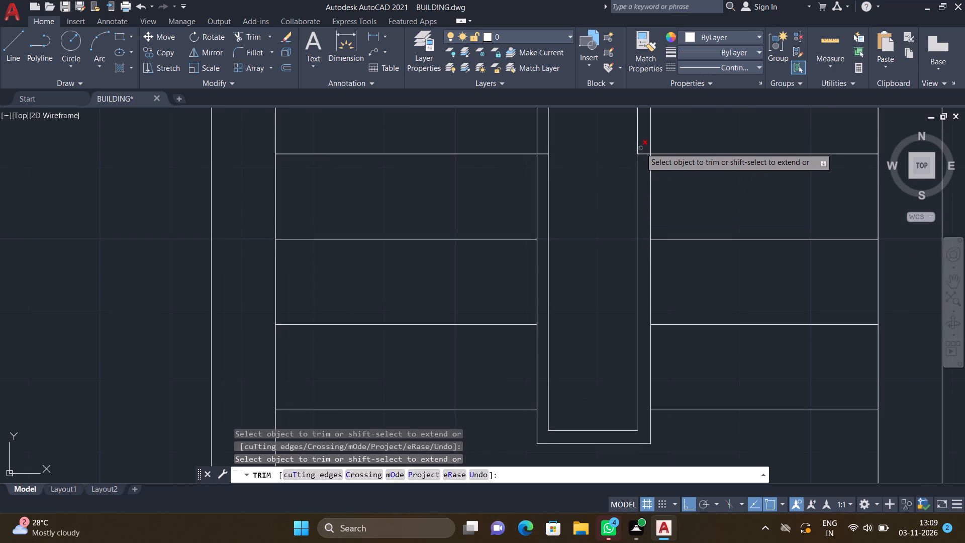
scroll(643, 153, "up", 2)
left_click(643, 155)
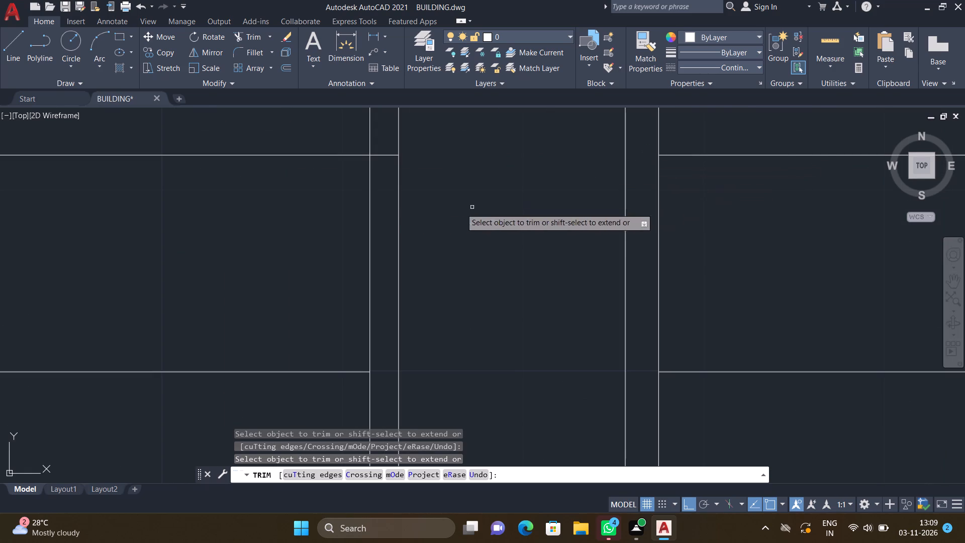
left_click_drag(385, 154, 388, 159)
Trim the top two tread lines in the gaps between the outer and inner rectangles on both sides of the well.
scroll(417, 179, "down", 1)
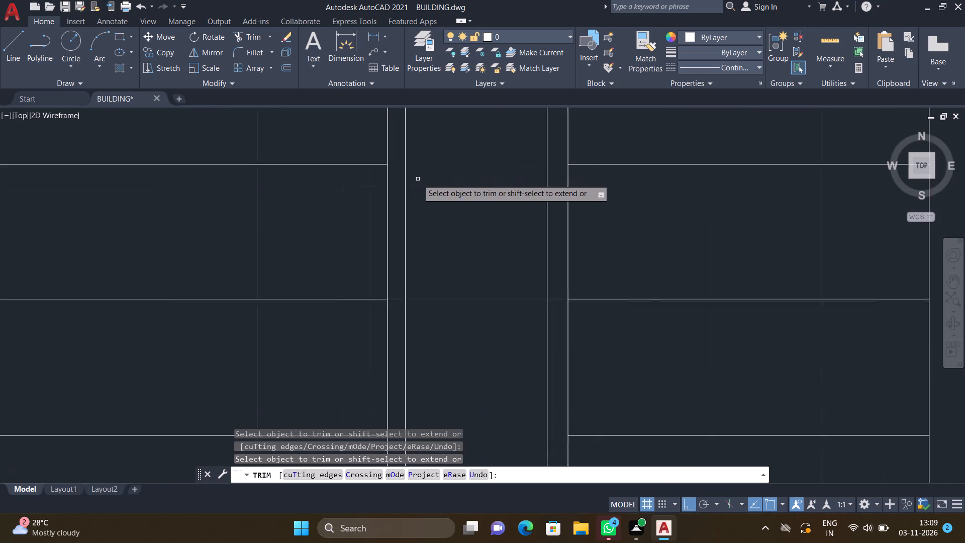
scroll(419, 180, "down", 1)
scroll(460, 171, "down", 1)
middle_click_drag(460, 171, 463, 296)
scroll(461, 290, "down", 3)
scroll(447, 202, "up", 3)
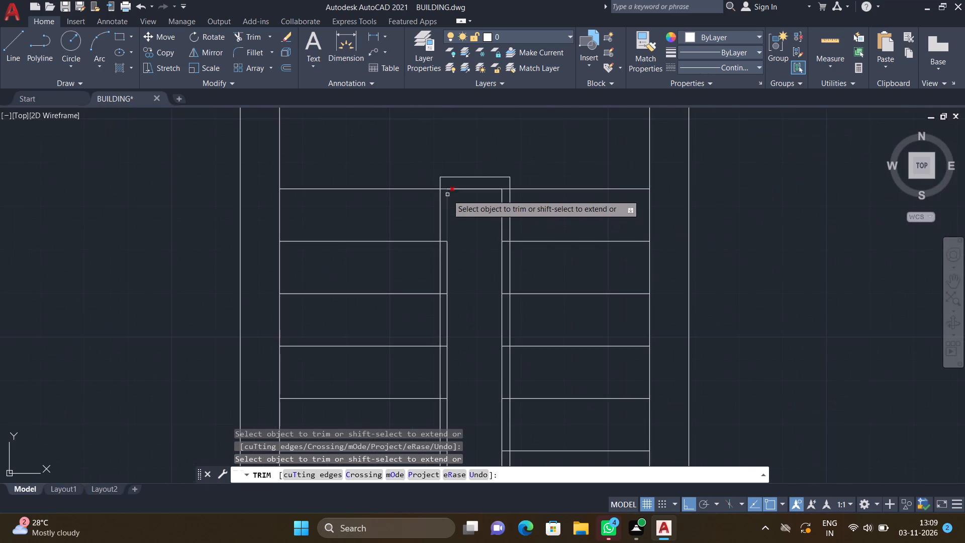
scroll(463, 186, "up", 3)
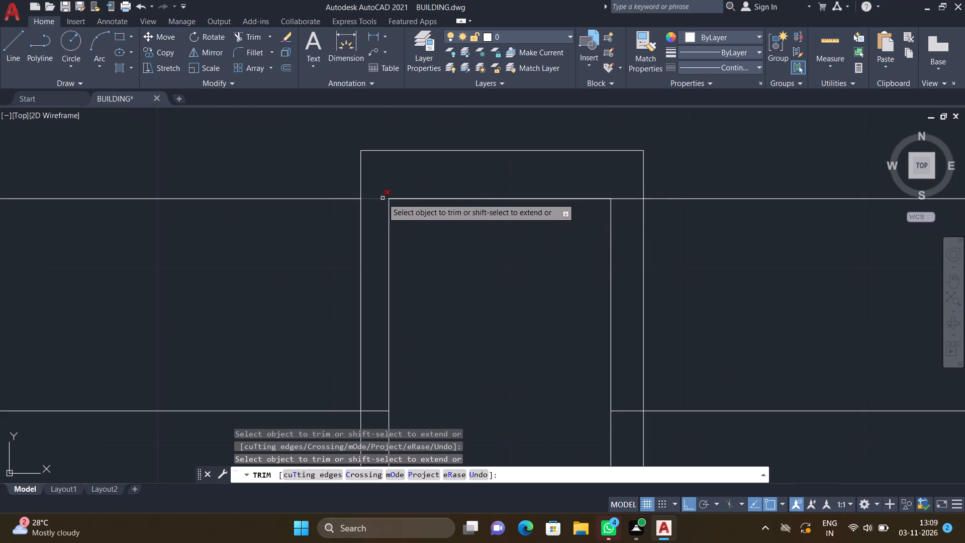
left_click(382, 199)
left_click(421, 200)
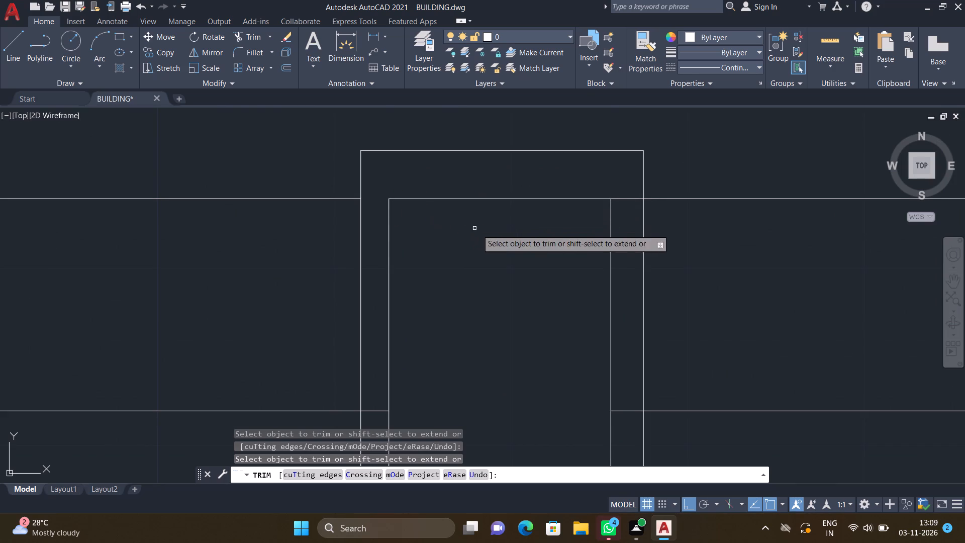
left_click(620, 200)
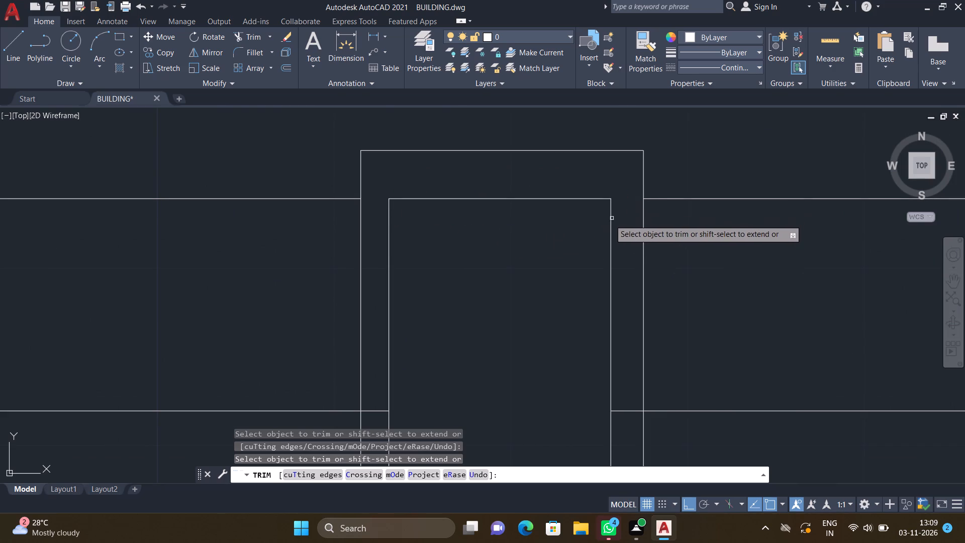
scroll(607, 225, "down", 3)
middle_click_drag(542, 303, 510, 259)
scroll(505, 256, "down", 1)
scroll(488, 265, "up", 4)
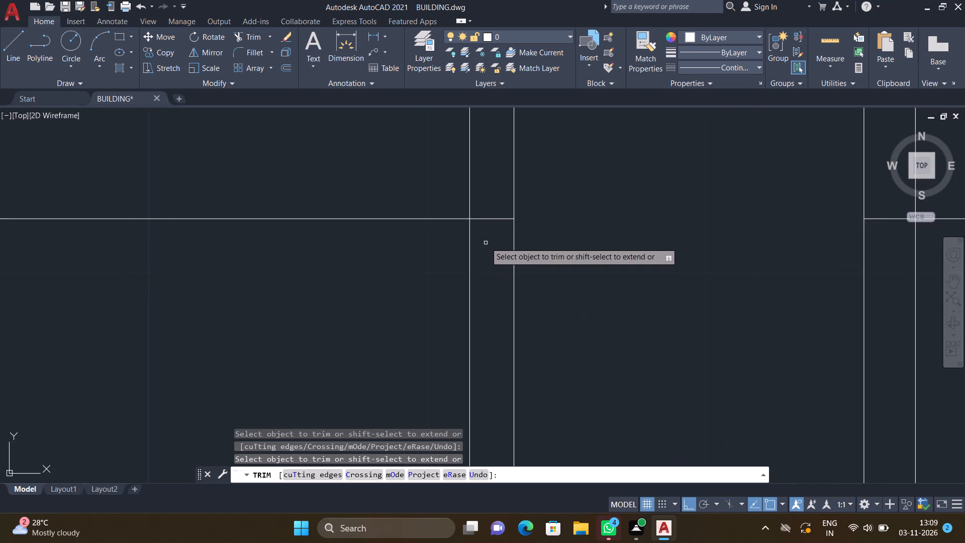
left_click_drag(489, 218, 492, 223)
scroll(533, 250, "down", 3)
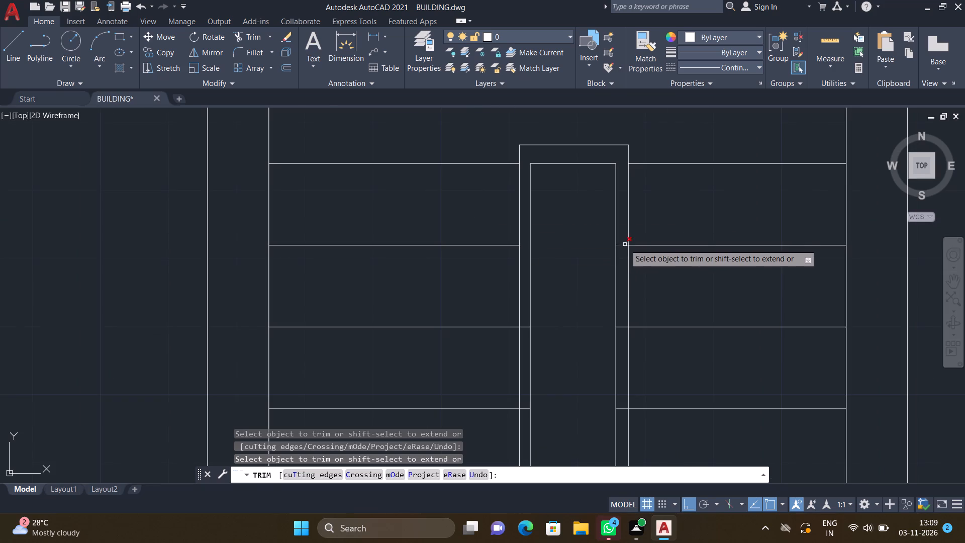
scroll(626, 244, "up", 2)
left_click(617, 245)
Trim the third and fourth tread lines from the top between the two well rectangles, on both sides.
scroll(607, 267, "down", 3)
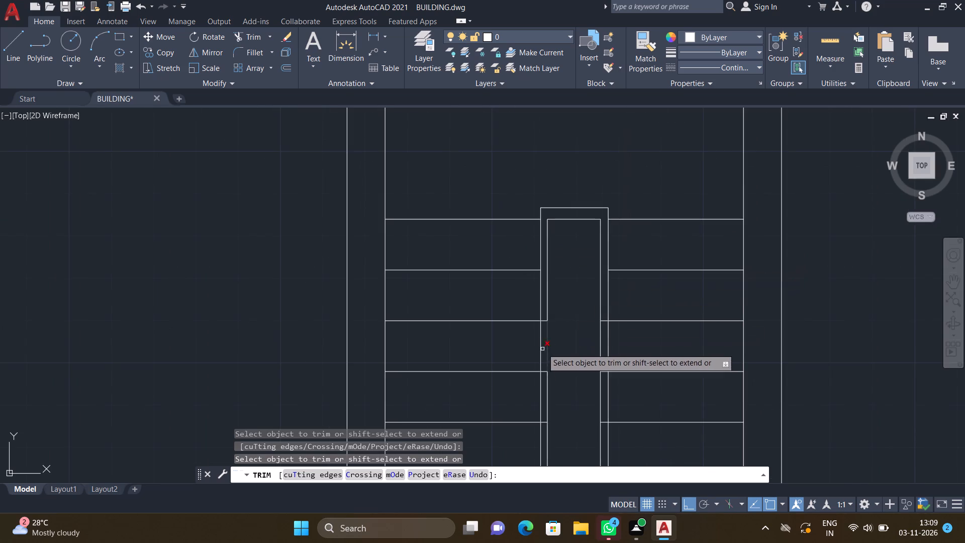
scroll(541, 328, "up", 2)
left_click(544, 312)
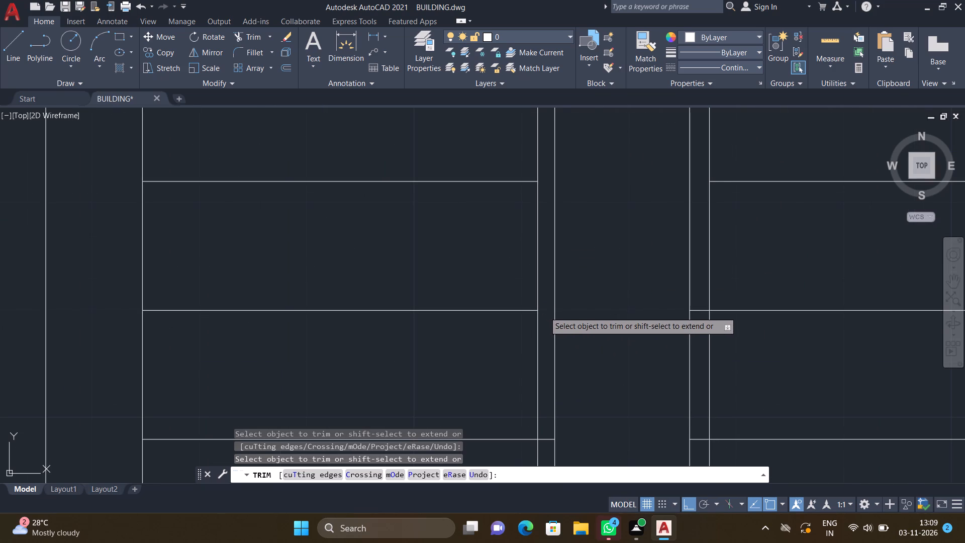
scroll(617, 329, "down", 2)
scroll(654, 326, "up", 2)
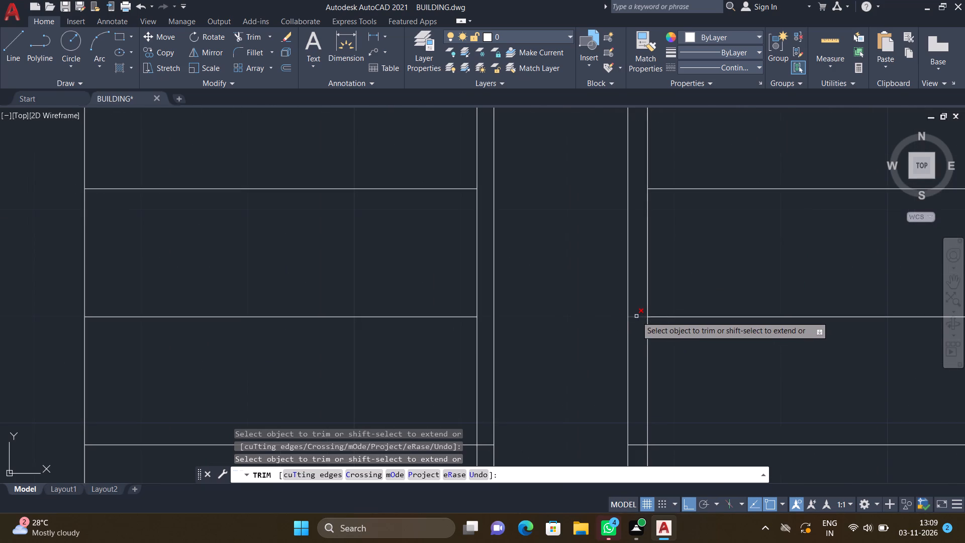
left_click(636, 315)
scroll(636, 315, "up", 1)
left_click(631, 328)
scroll(627, 336, "down", 3)
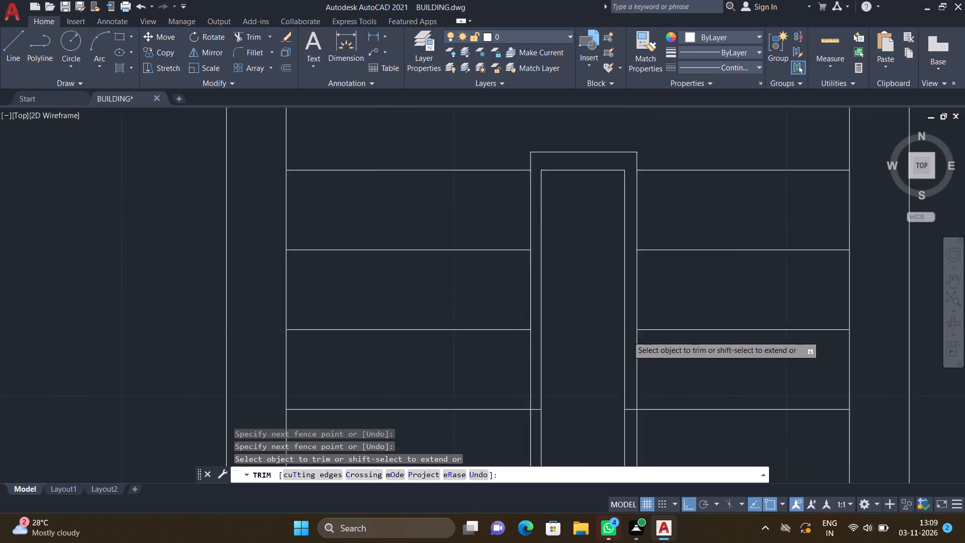
scroll(622, 342, "down", 1)
scroll(590, 374, "up", 3)
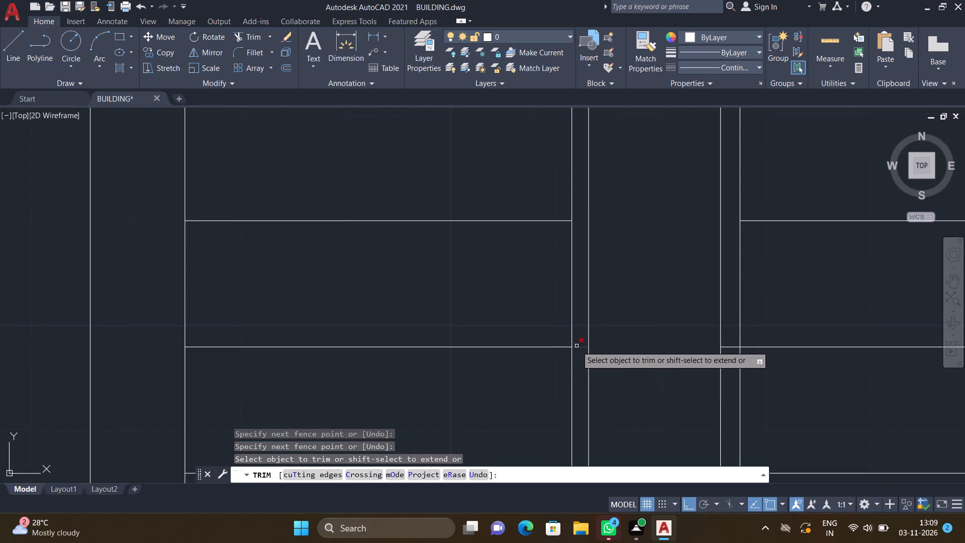
scroll(577, 346, "up", 3)
left_click(577, 351)
scroll(593, 359, "down", 3)
middle_click_drag(571, 315, 557, 300)
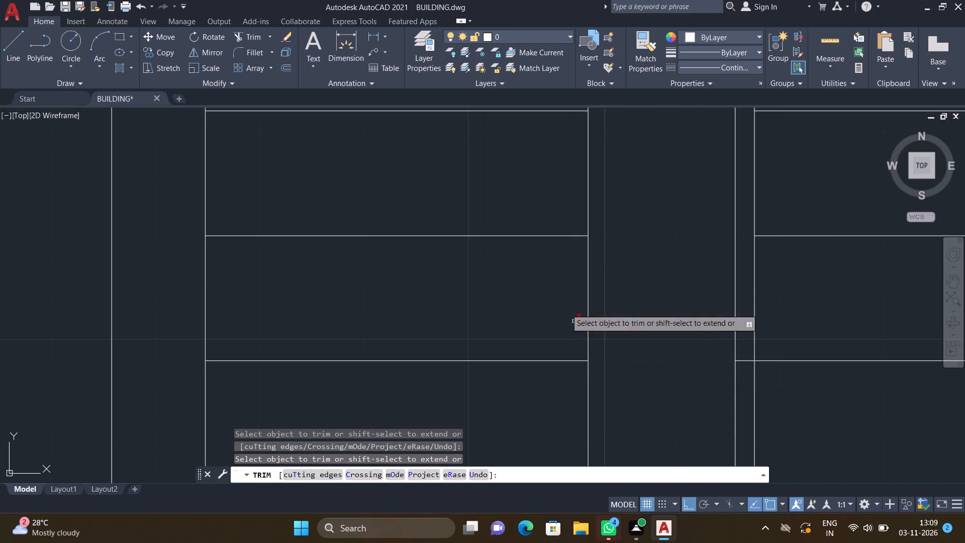
middle_click_drag(557, 300, 529, 279)
scroll(531, 278, "down", 2)
scroll(607, 305, "up", 3)
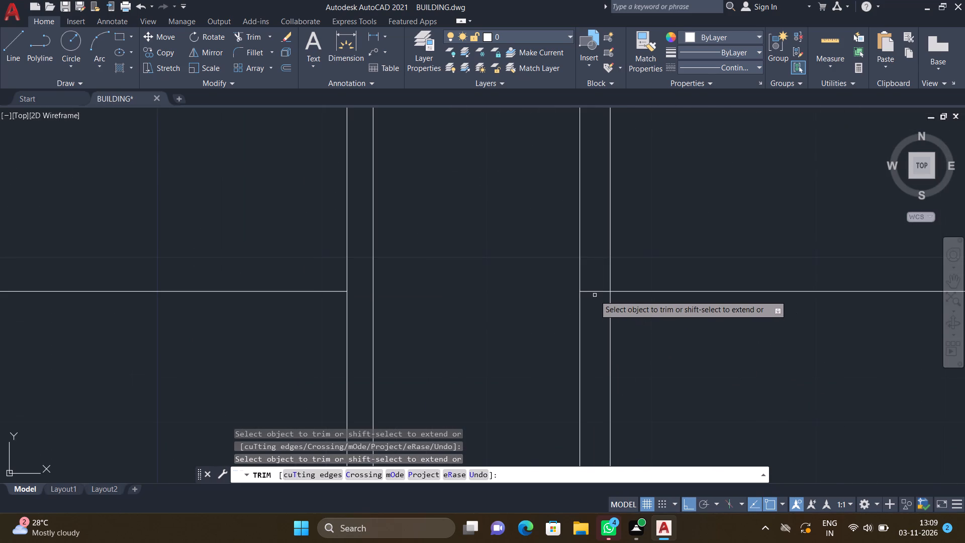
left_click(595, 292)
Trim the fifth and sixth tread lines from the top between the two rectangles on both sides, and finish trimming.
scroll(591, 301, "down", 4)
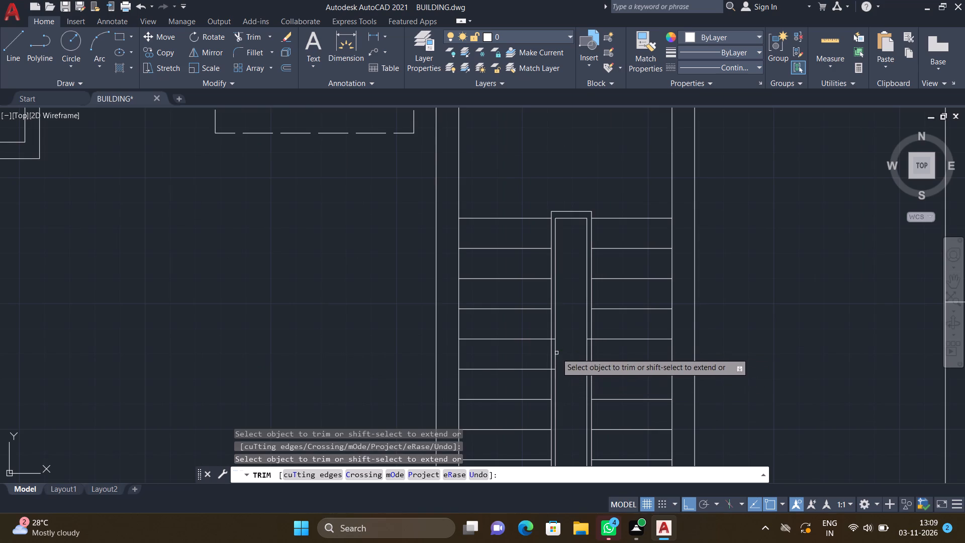
scroll(555, 352, "up", 3)
scroll(538, 307, "up", 3)
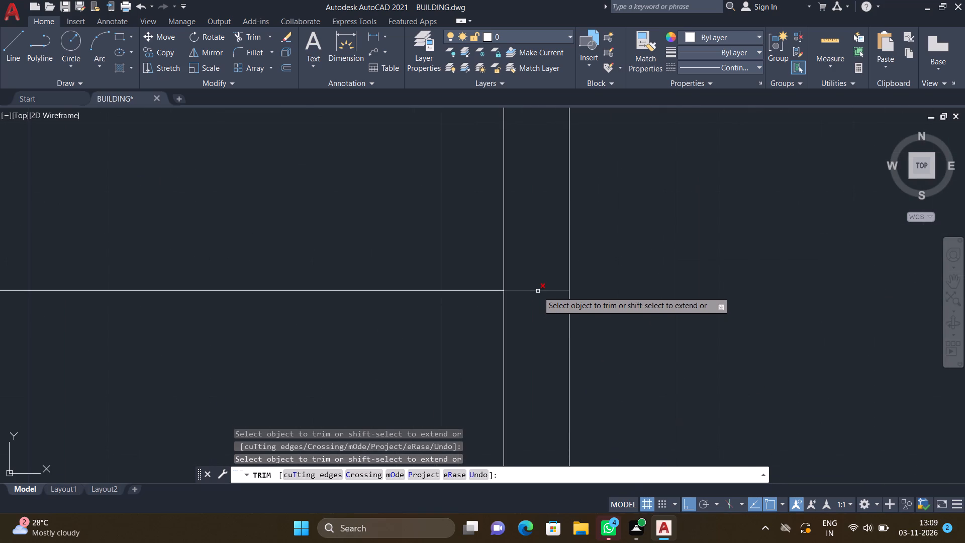
left_click(538, 291)
scroll(556, 299, "down", 3)
middle_click_drag(584, 322, 525, 251)
scroll(526, 252, "down", 2)
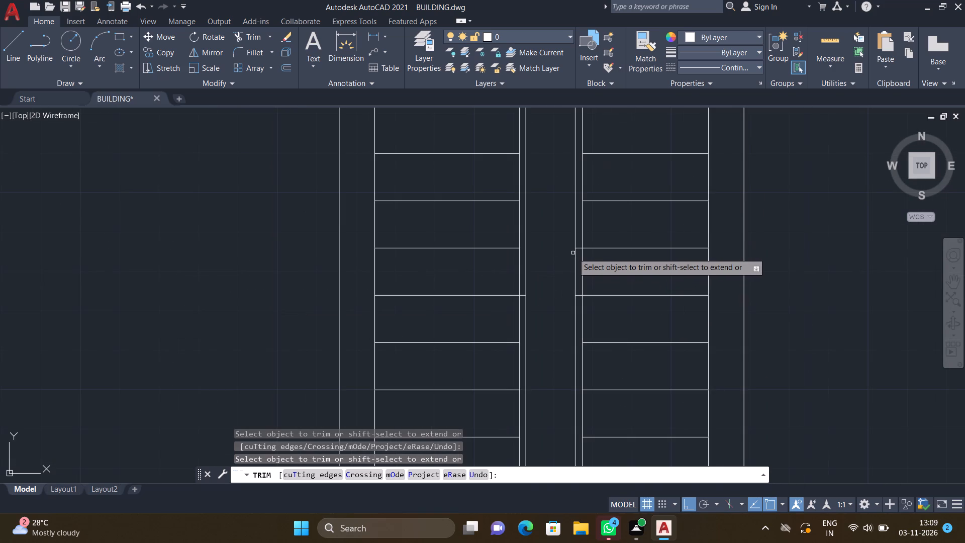
scroll(575, 252, "up", 3)
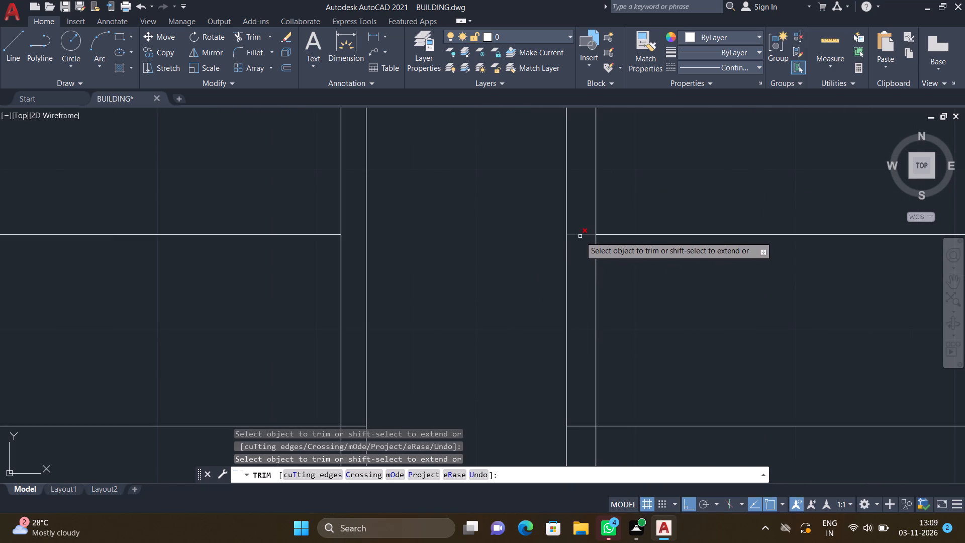
left_click(580, 236)
scroll(578, 290, "down", 3)
scroll(583, 348, "up", 3)
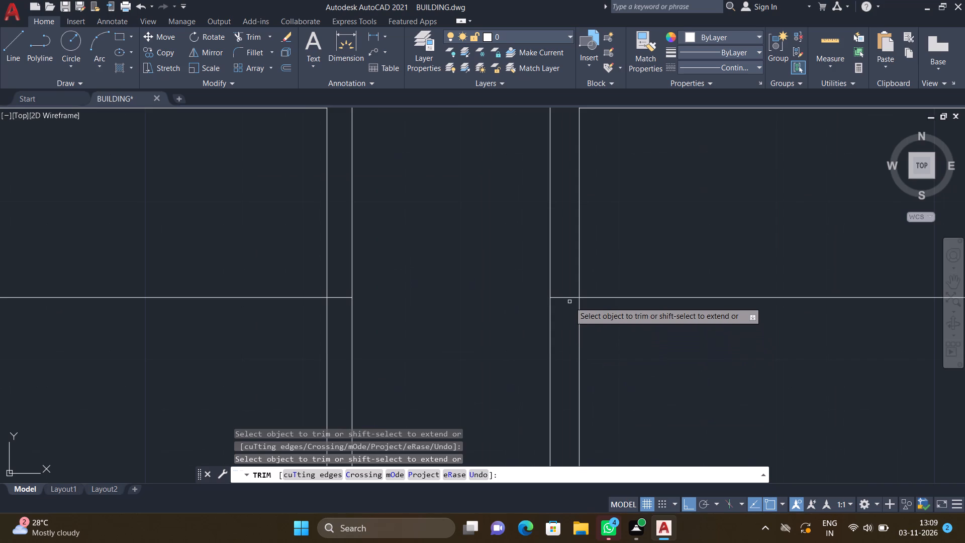
left_click(568, 298)
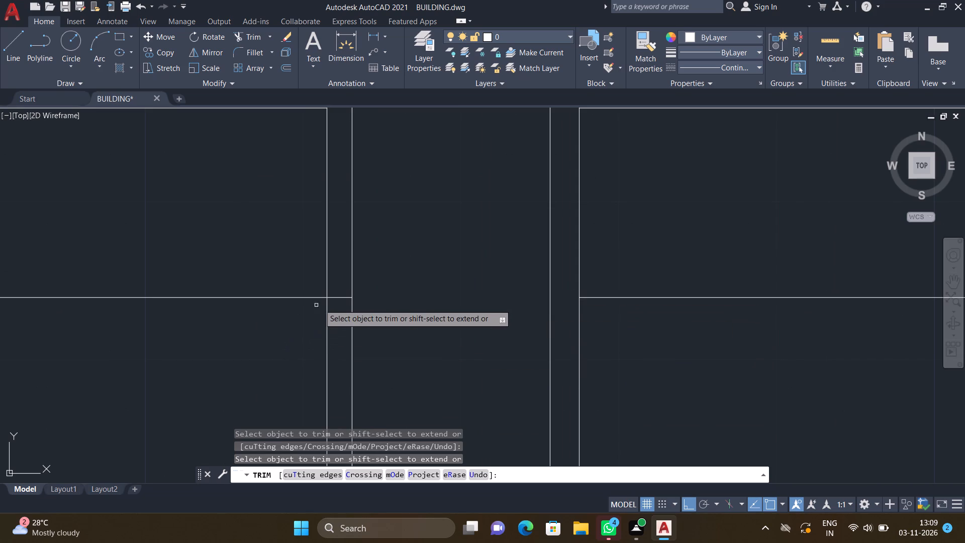
left_click(338, 295)
left_click(340, 311)
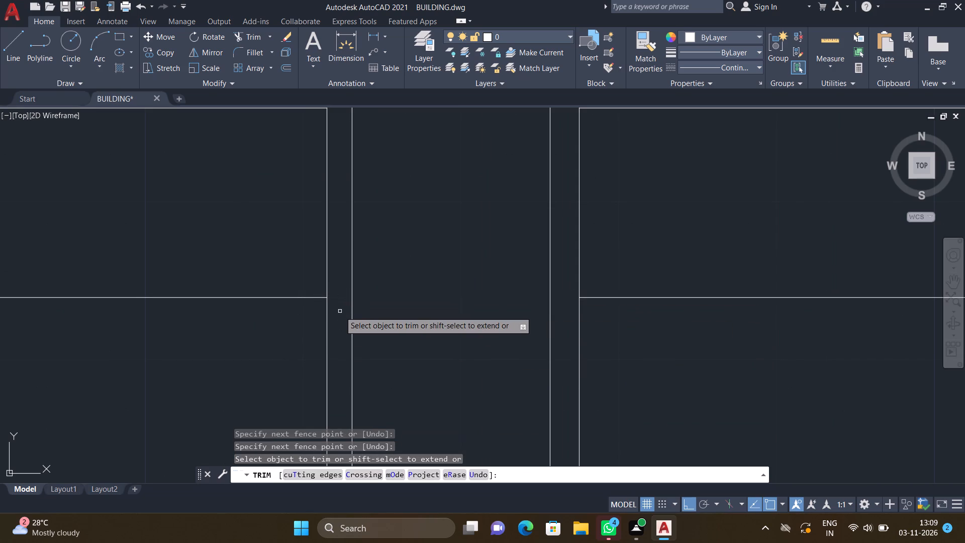
key("Return")
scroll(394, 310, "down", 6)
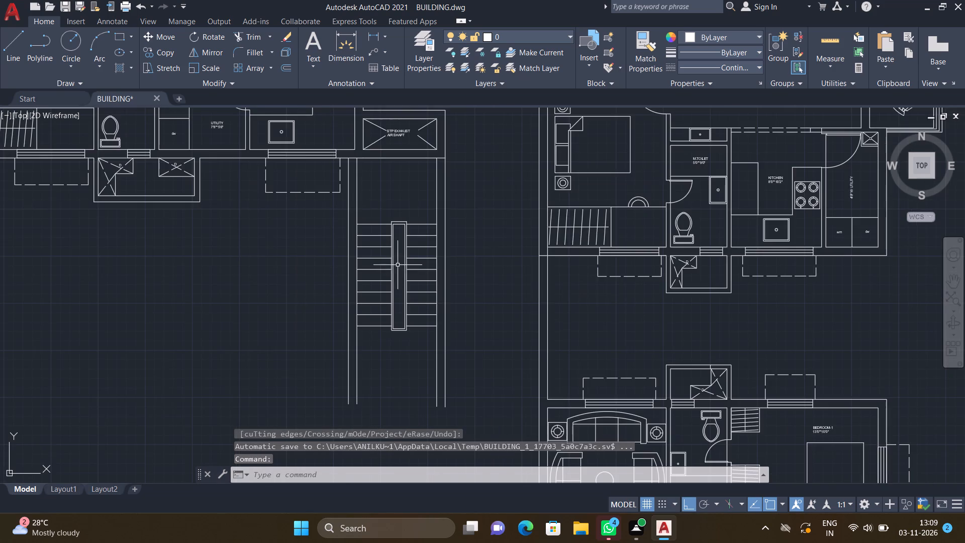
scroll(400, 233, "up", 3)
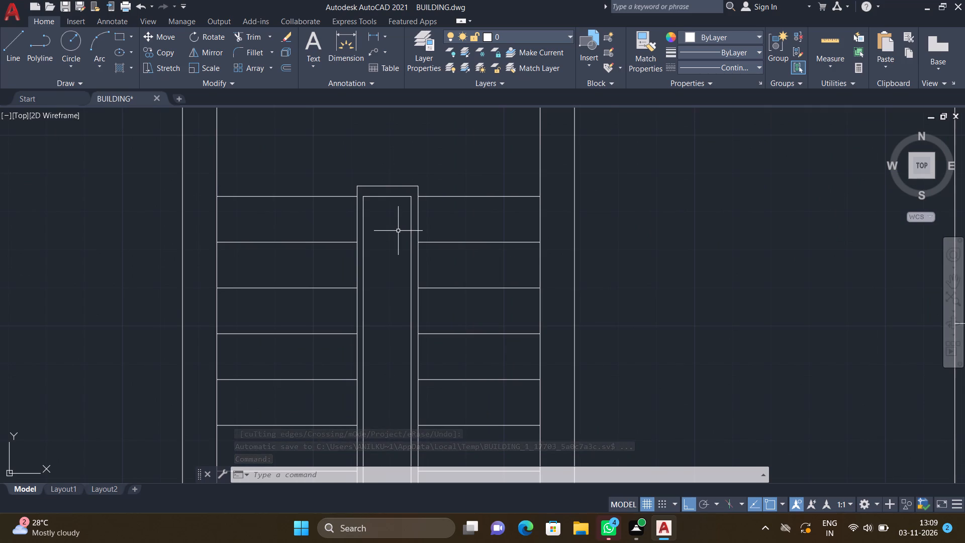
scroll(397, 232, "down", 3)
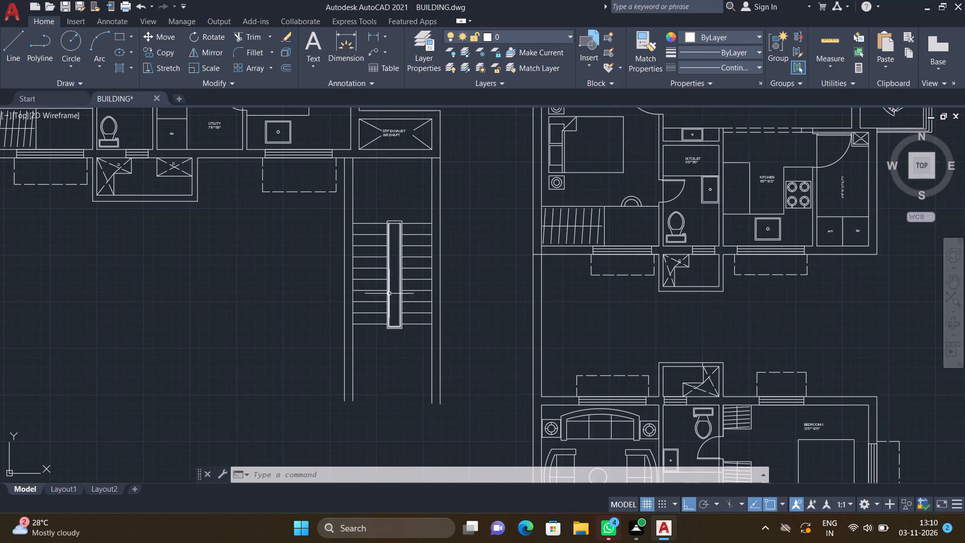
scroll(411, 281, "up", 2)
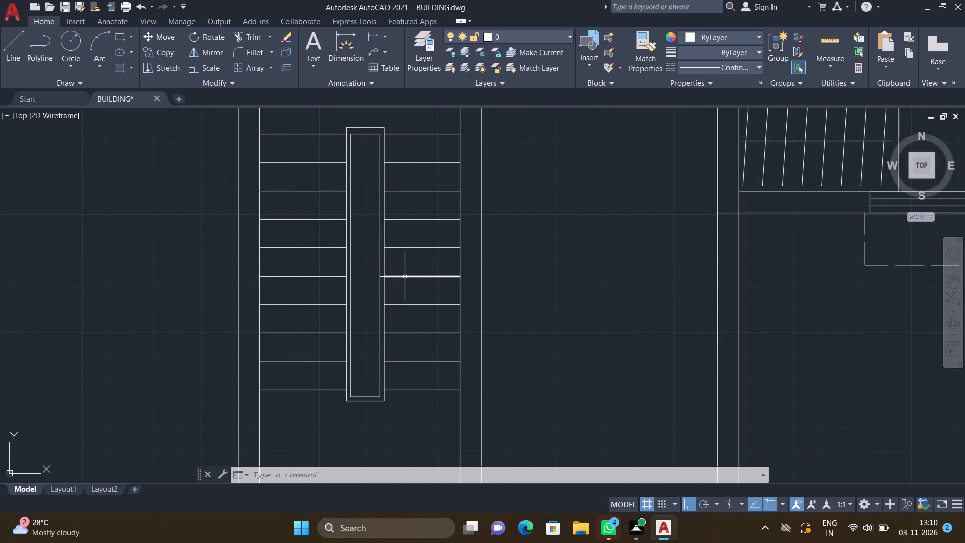
Draw a vertical direction line through the middle of the left flight, from just above its top tread to below the rail well.
key("l")
key("Return")
scroll(299, 125, "up", 1)
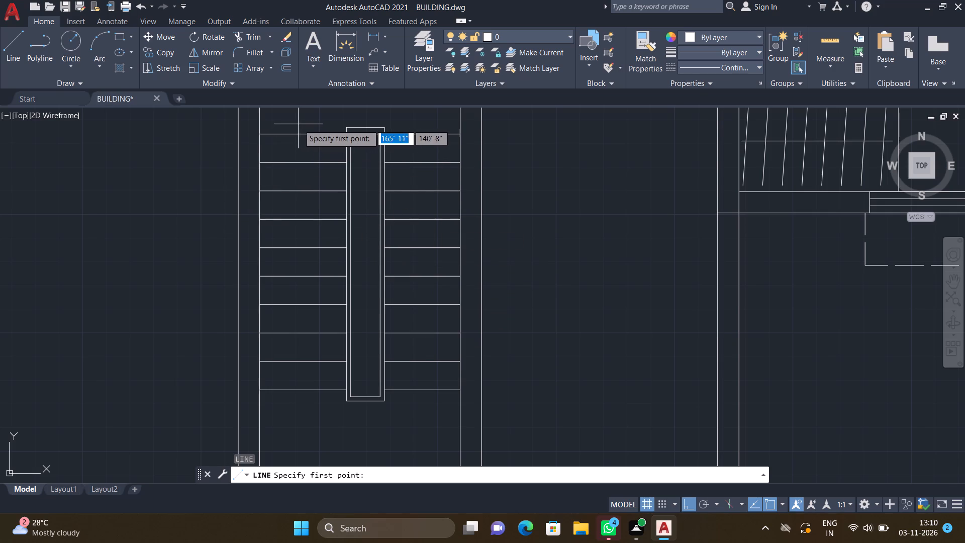
scroll(299, 125, "up", 1)
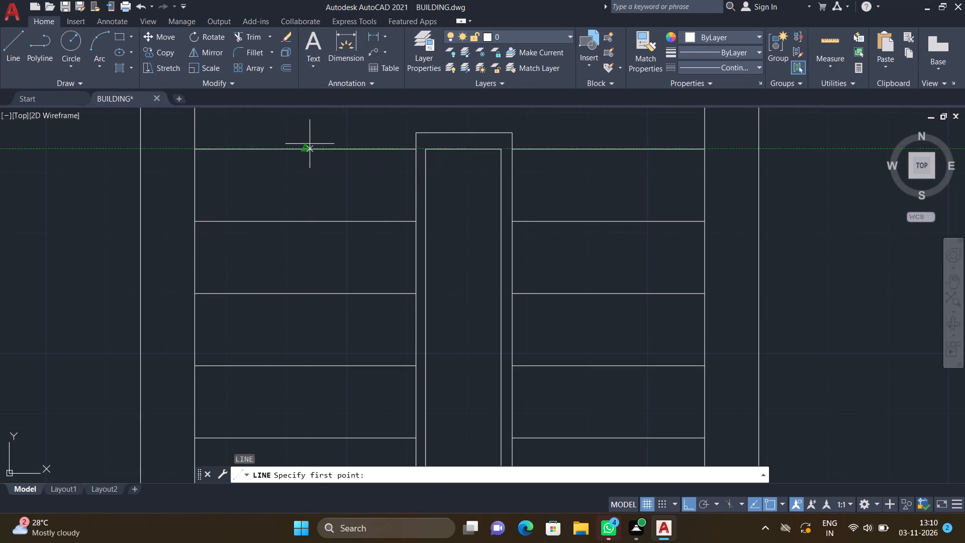
left_click_drag(307, 137, 307, 143)
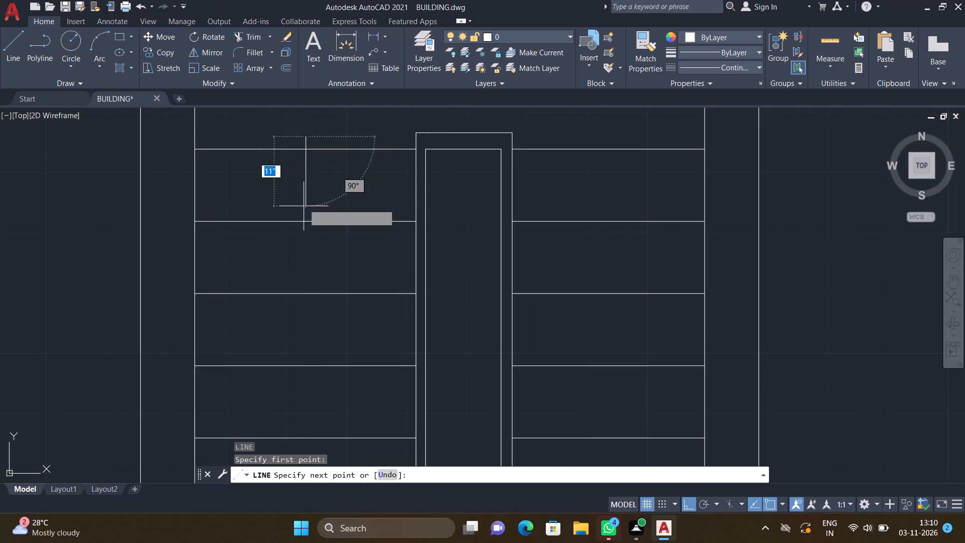
scroll(304, 216, "down", 4)
middle_click_drag(299, 318, 295, 267)
scroll(297, 267, "down", 2)
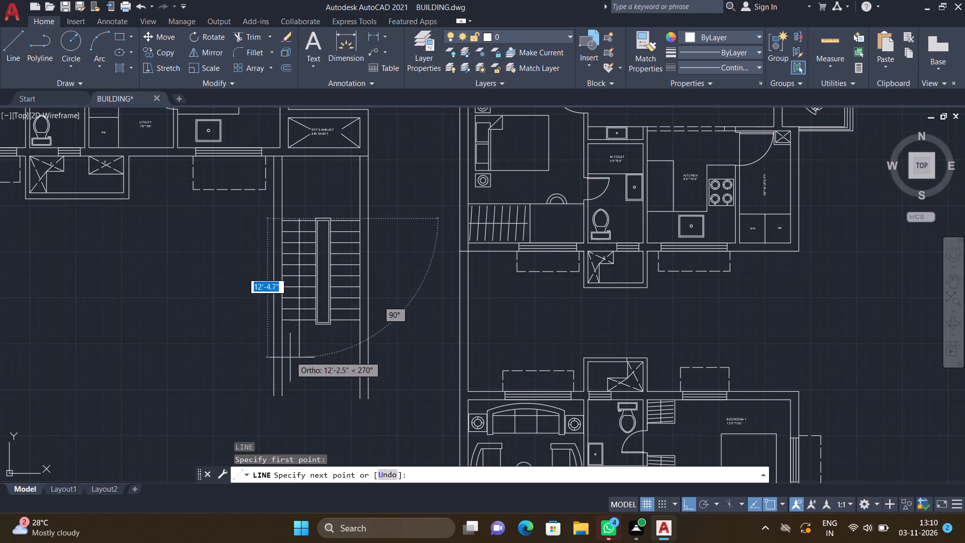
scroll(292, 334, "up", 3)
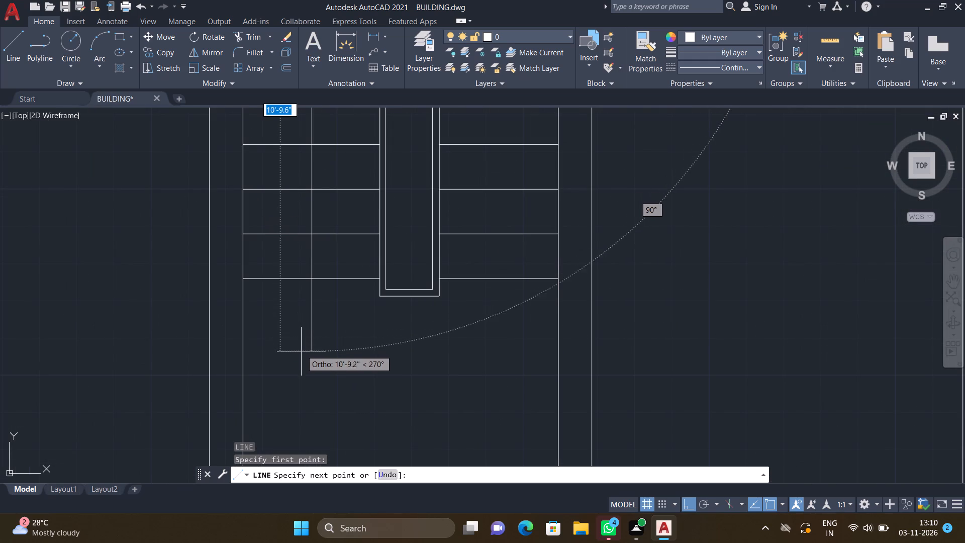
left_click(312, 385)
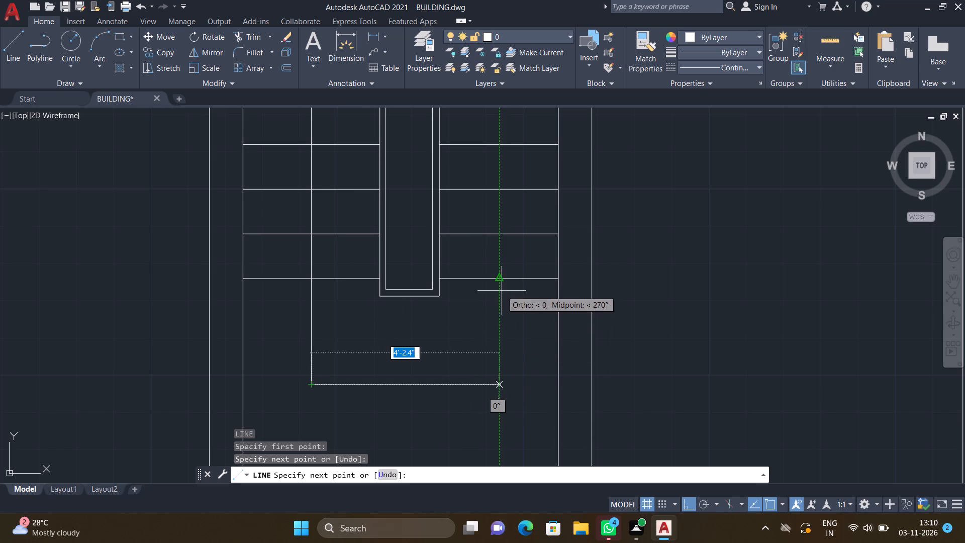
Continue the line about 4'-2.4" across below the well and up the middle of the right flight to the fourth tread from the bottom.
left_click(499, 385)
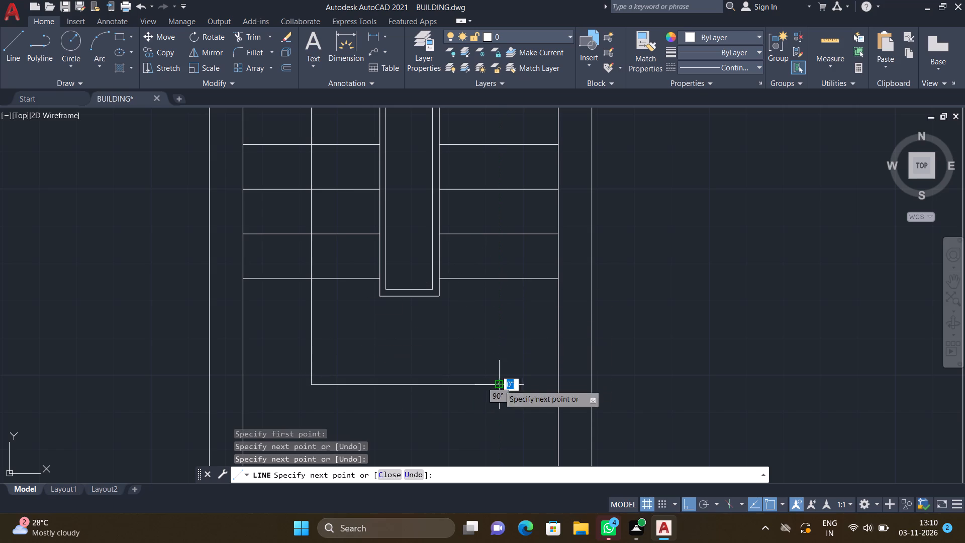
scroll(508, 285, "down", 2)
scroll(502, 249, "up", 2)
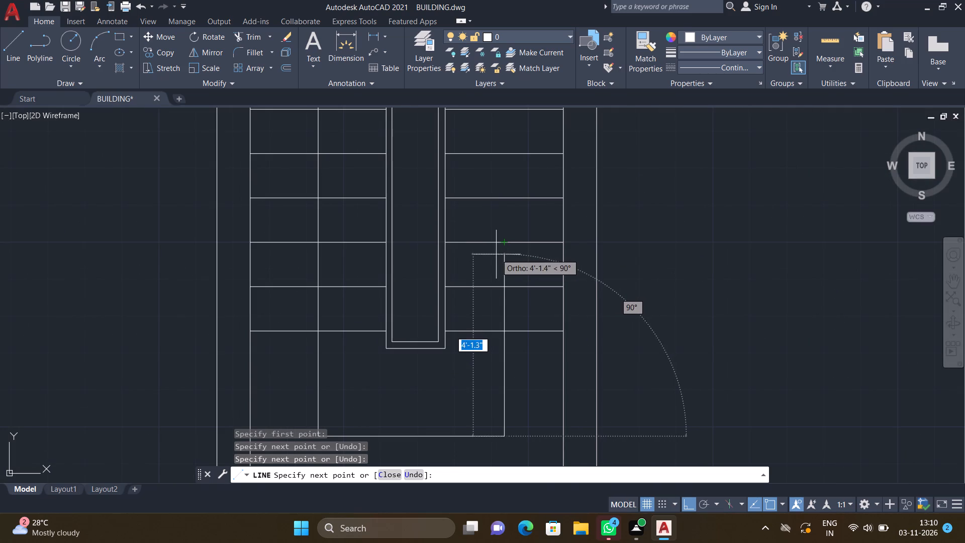
scroll(494, 260, "up", 2)
scroll(503, 238, "down", 2)
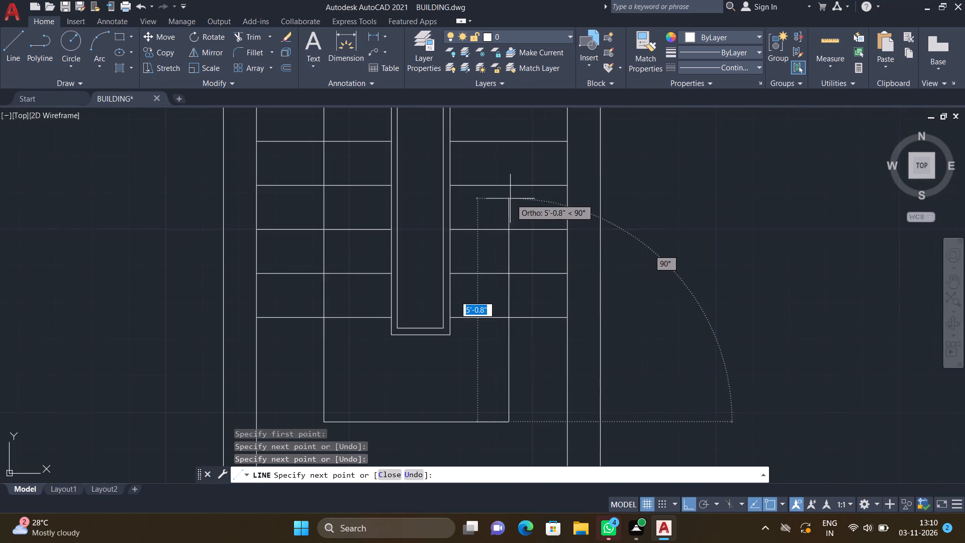
scroll(510, 199, "up", 2)
left_click(506, 166)
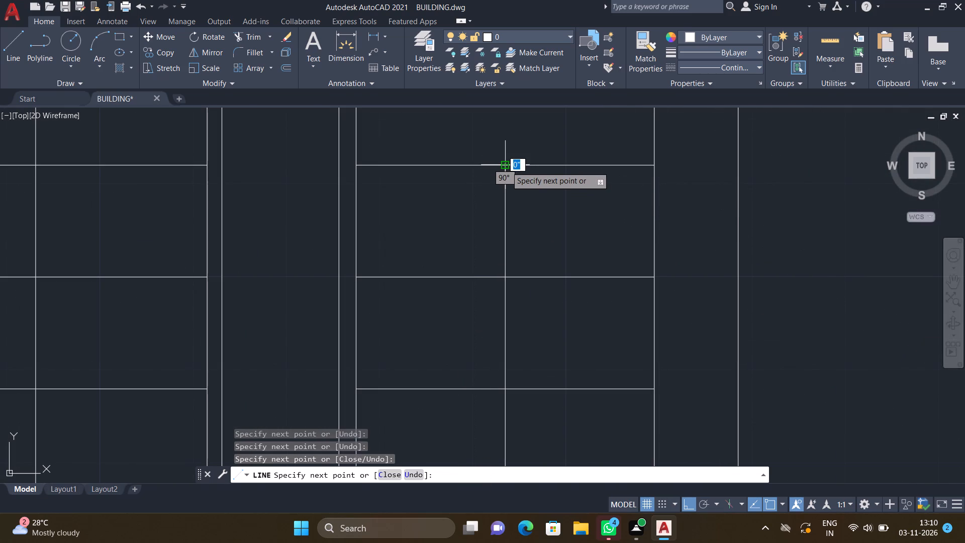
key("Return")
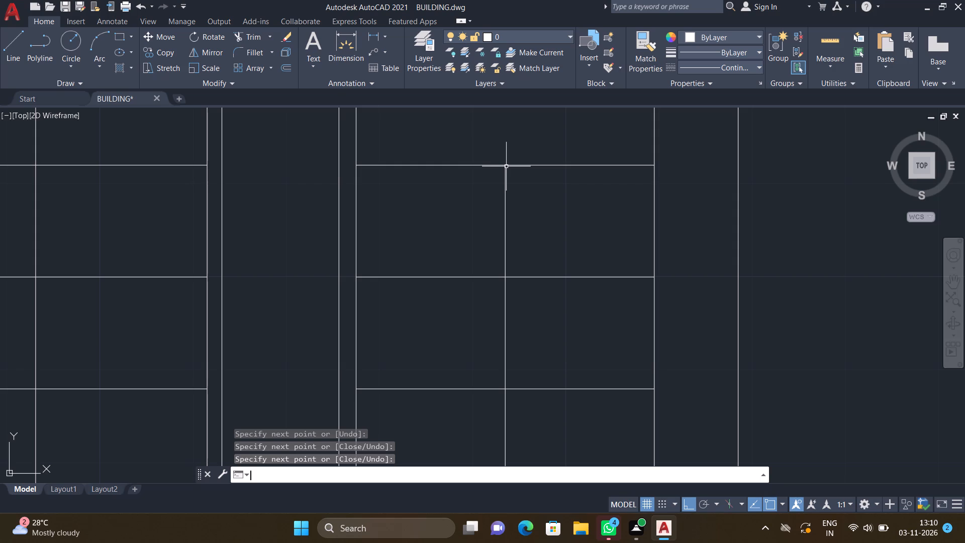
Turn ortho off and draw an upward arrowhead on the right flight's direction line using two slanted strokes about 7" long.
key("F8")
key("l")
key("Return")
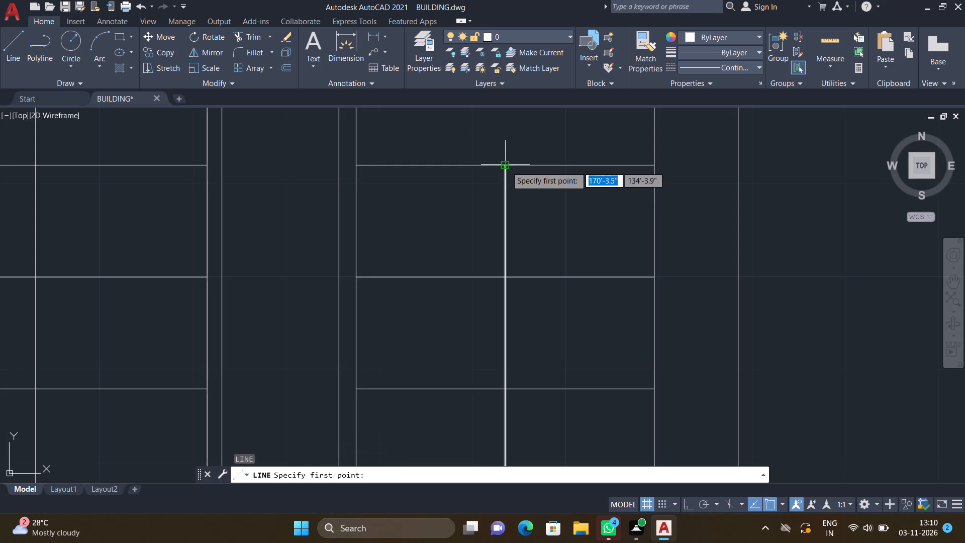
left_click(506, 165)
scroll(460, 220, "up", 1)
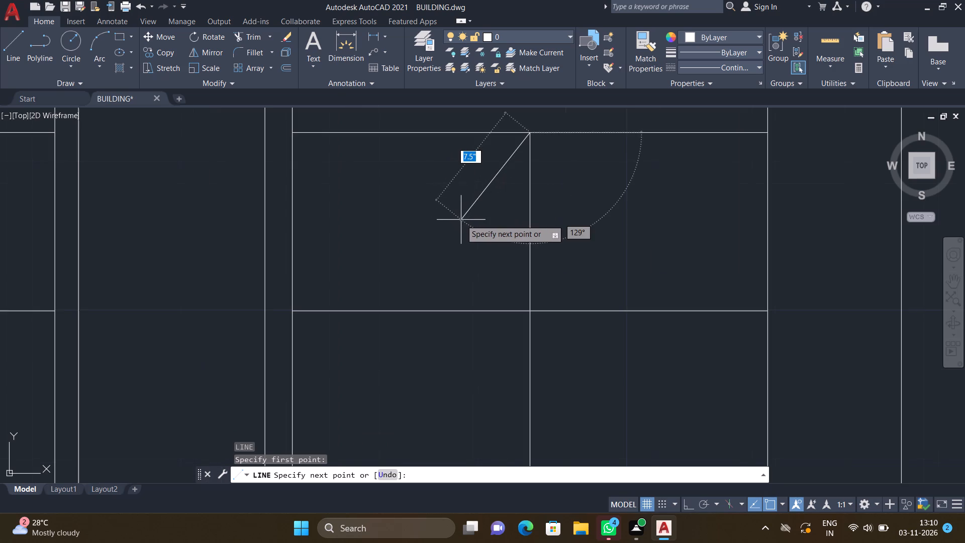
left_click(467, 221)
key("Return")
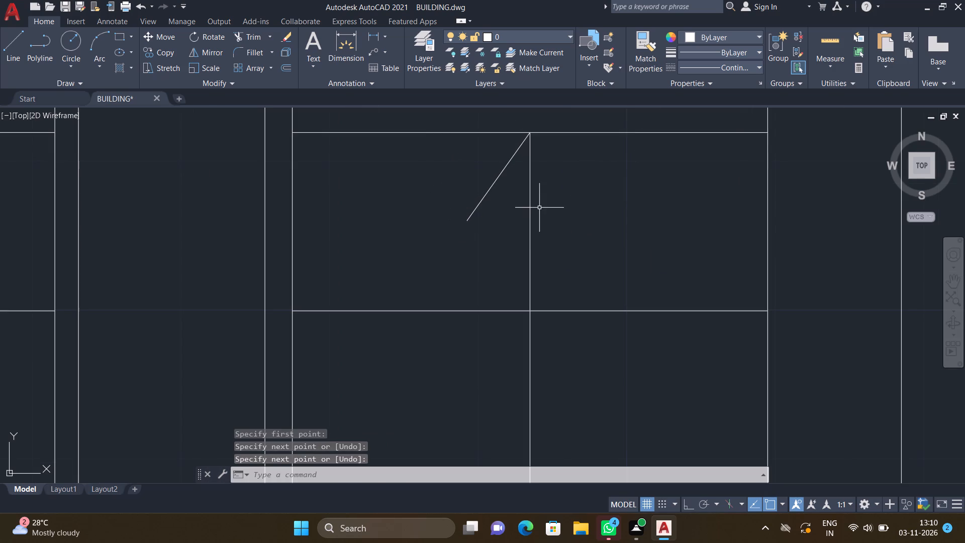
key("l")
key("Return")
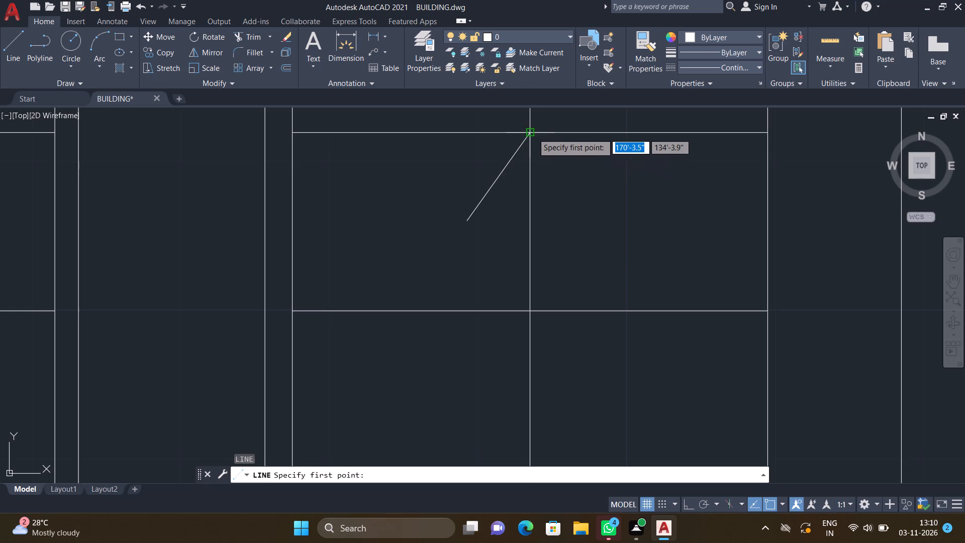
left_click(533, 133)
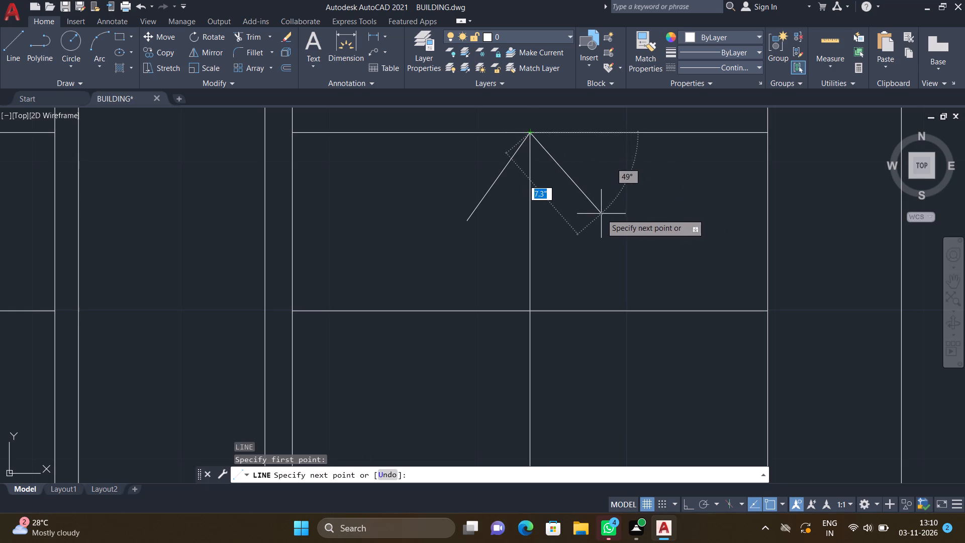
left_click(604, 216)
key("Return")
Draw a downward arrowhead on the left flight's direction line at the third tread from the top, using two strokes about 7" long.
scroll(500, 211, "down", 4)
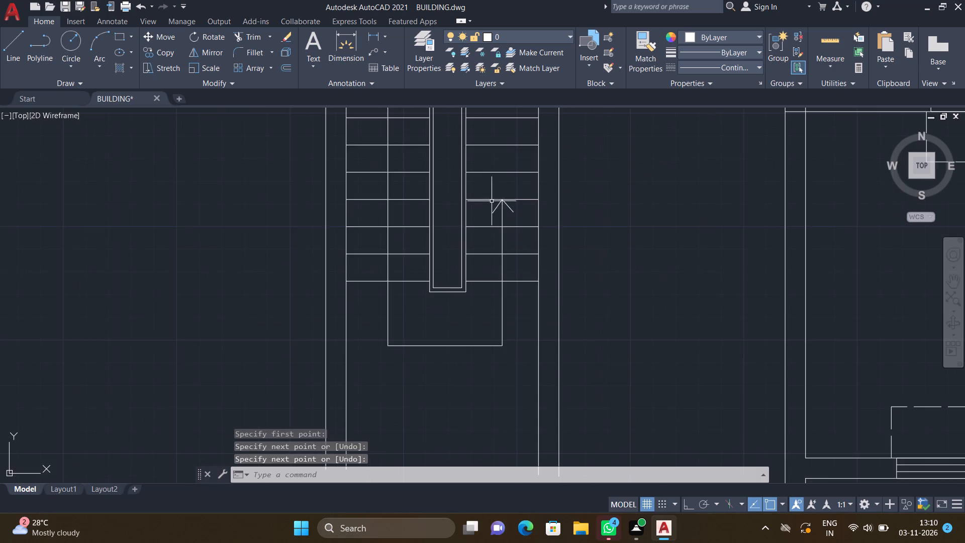
middle_click_drag(486, 196, 501, 268)
scroll(504, 276, "down", 1)
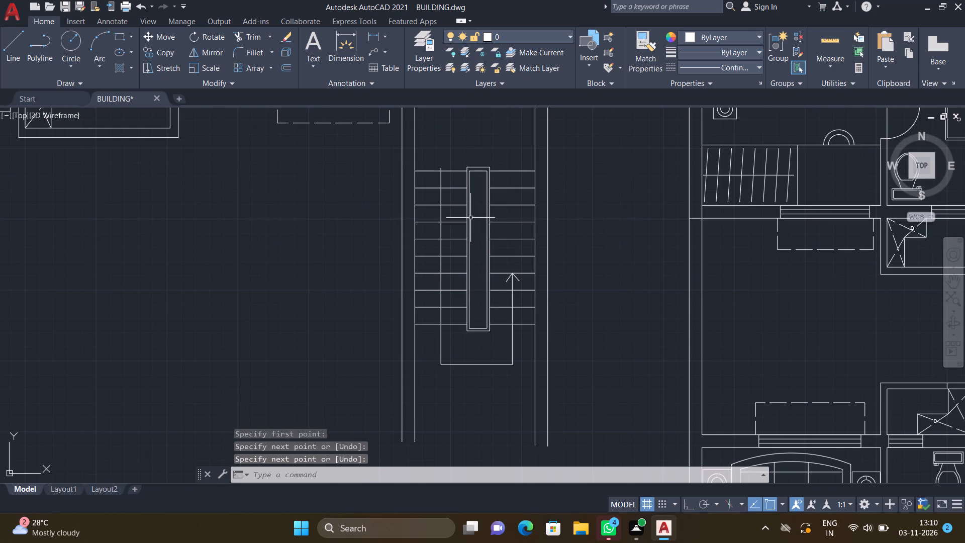
scroll(455, 188, "up", 2)
key("l")
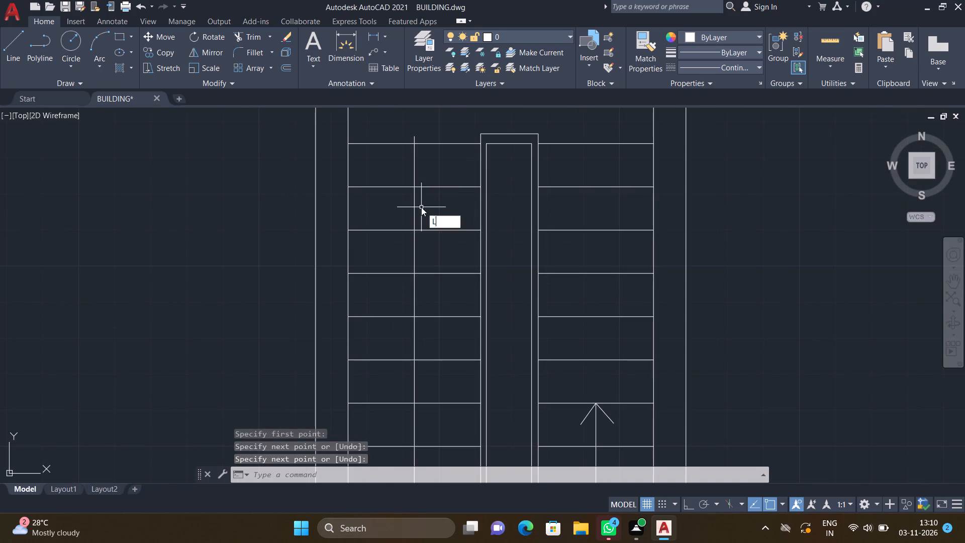
key("Return")
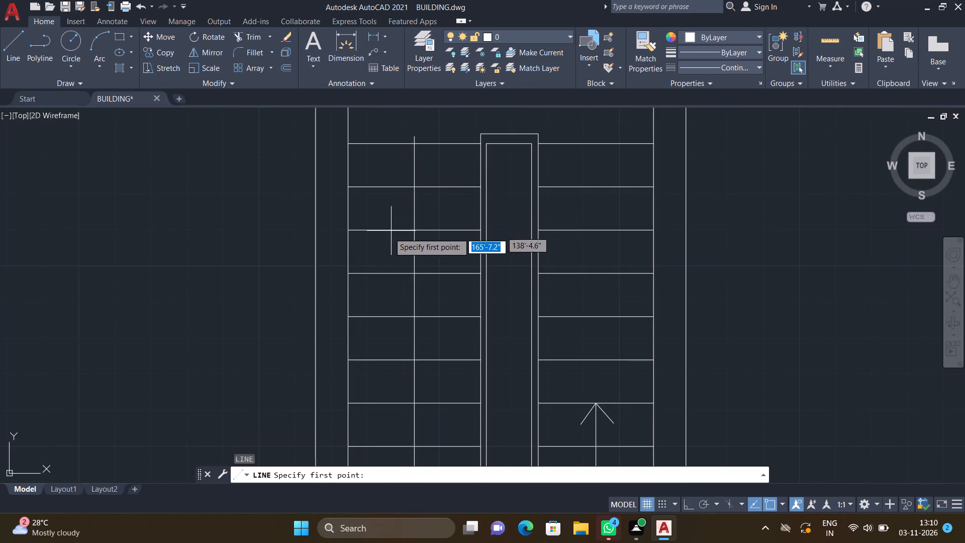
scroll(414, 237, "up", 3)
left_click(408, 218)
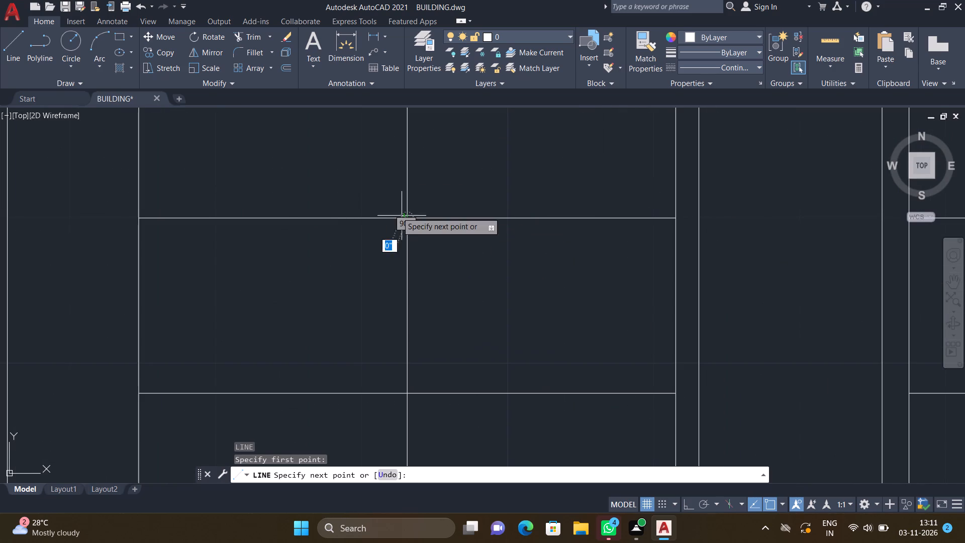
scroll(369, 170, "down", 2)
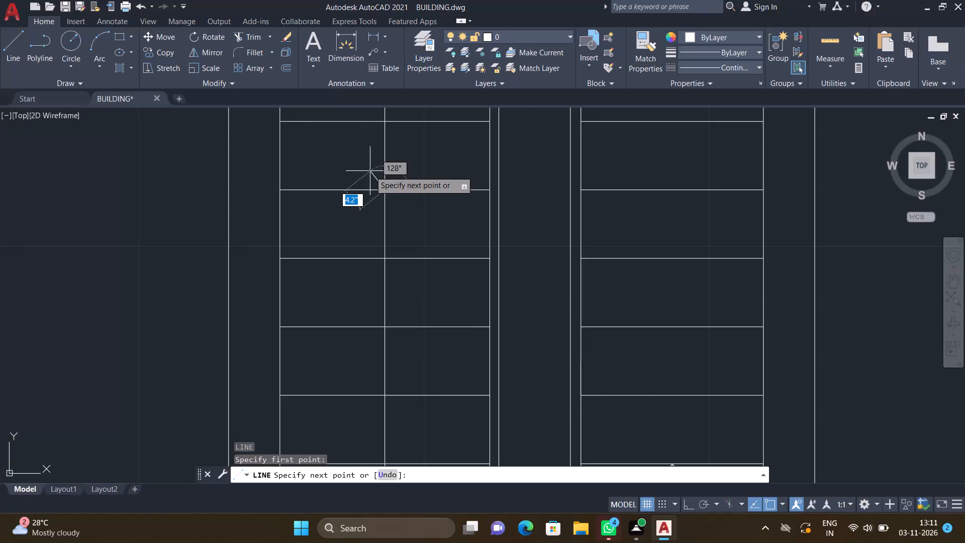
scroll(352, 156, "up", 2)
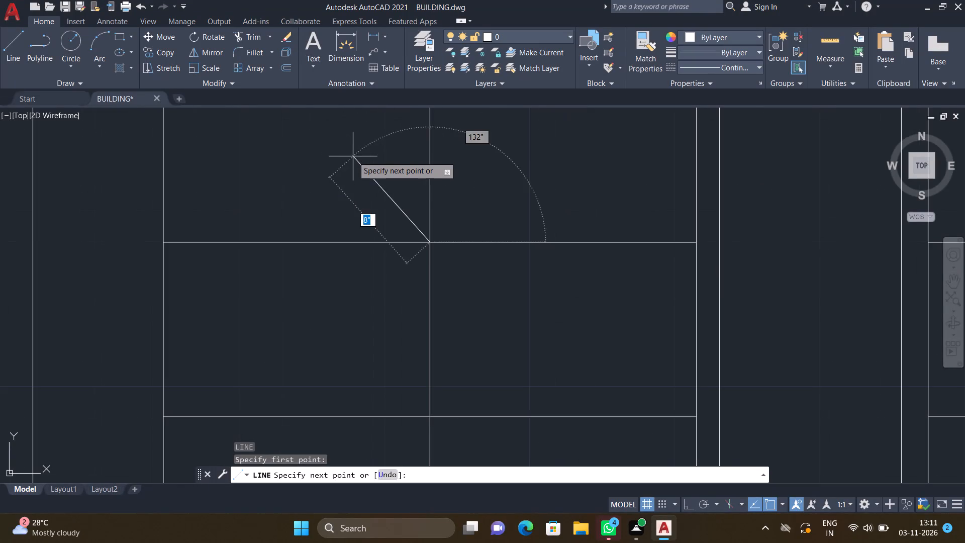
left_click(362, 165)
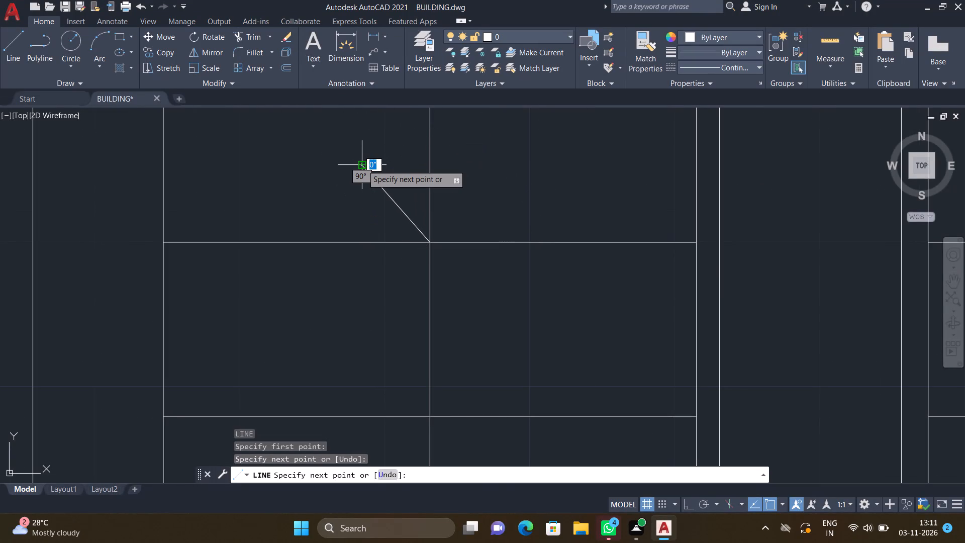
key("Return")
key("l")
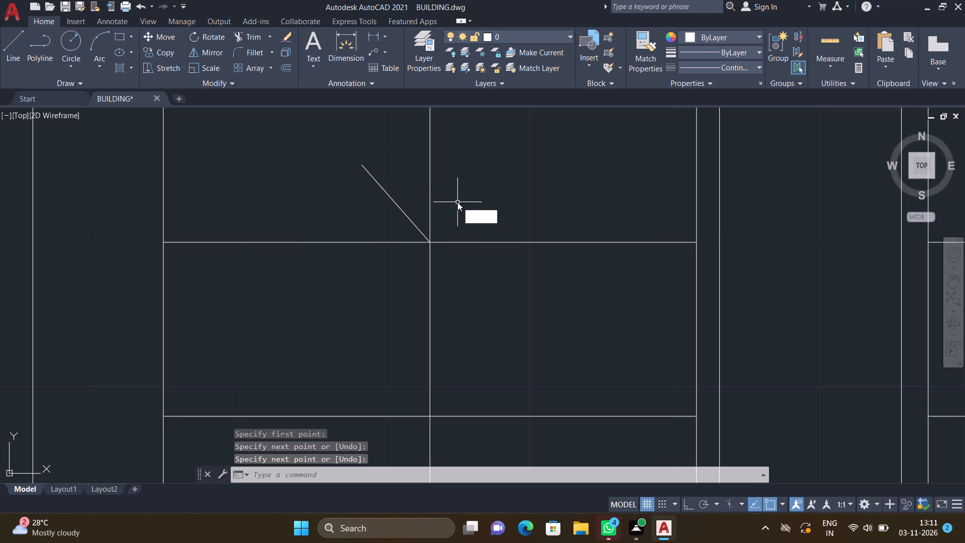
key("Return")
scroll(425, 235, "up", 2)
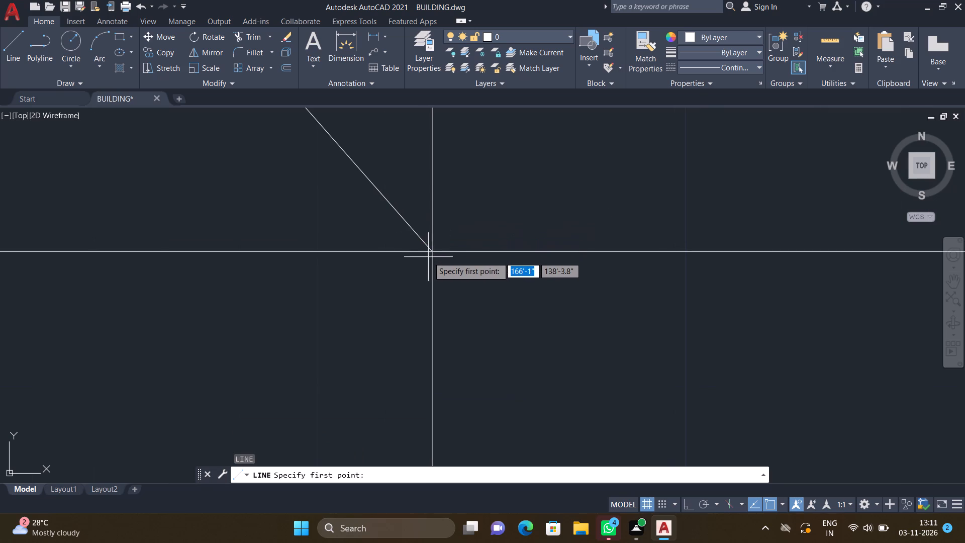
left_click_drag(435, 254, 444, 245)
scroll(503, 184, "down", 2)
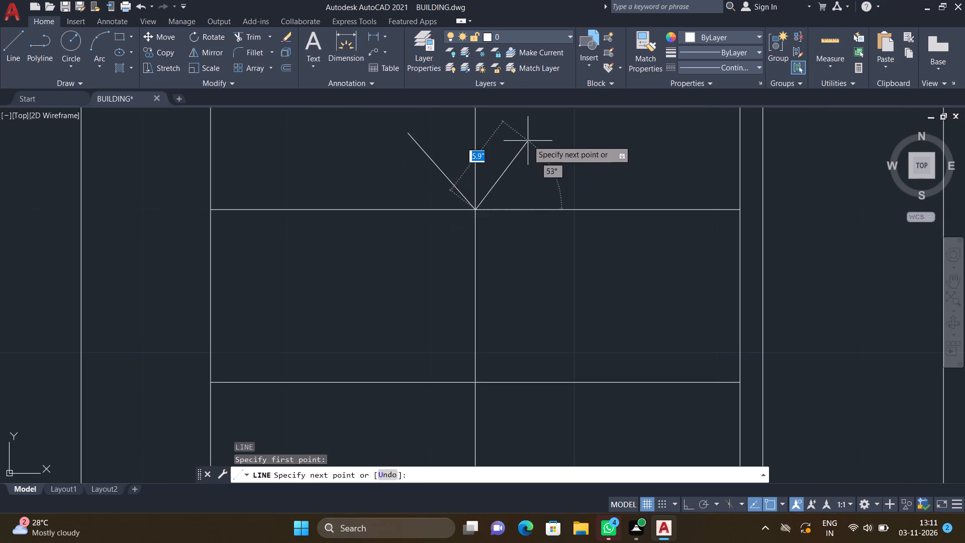
scroll(527, 133, "up", 1)
left_click(536, 135)
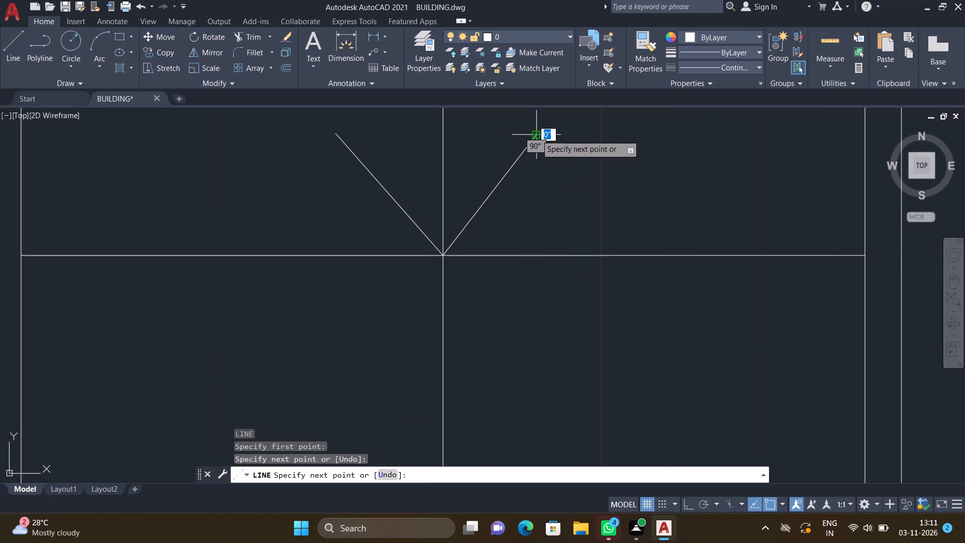
key("Return")
Turn ortho on and draw a vertical line on the right flight from the top tread's midpoint down to the third tread from the top.
scroll(462, 193, "down", 5)
middle_click_drag(445, 189, 412, 258)
scroll(415, 252, "down", 3)
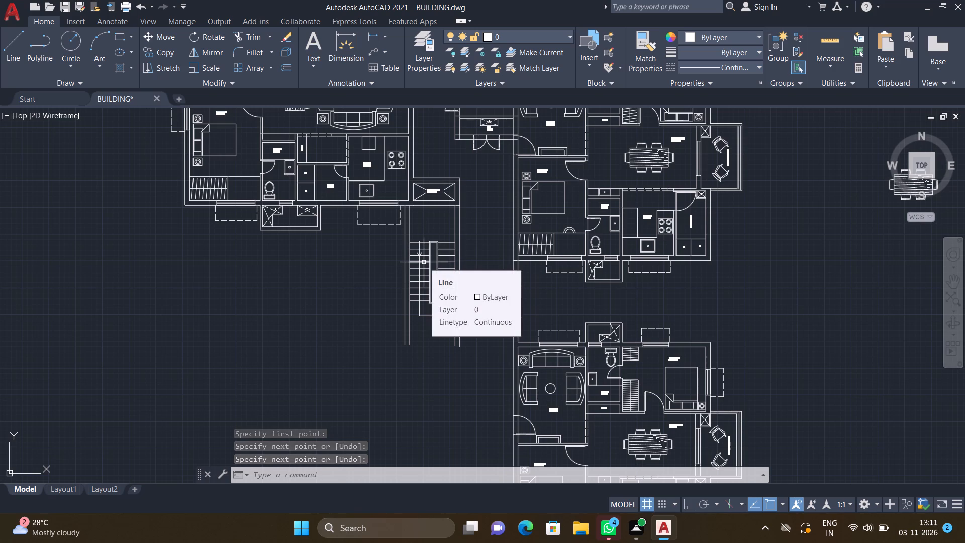
scroll(437, 250, "up", 3)
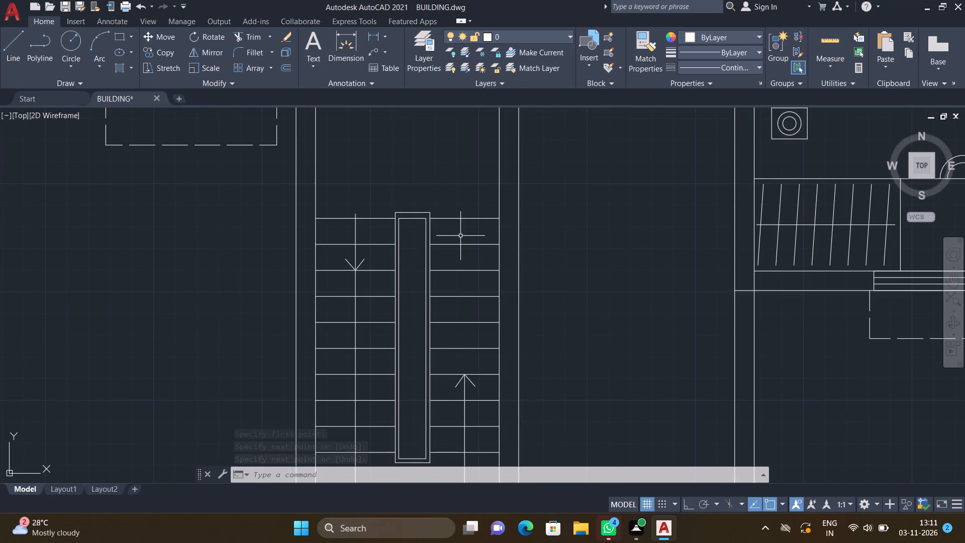
key("F8")
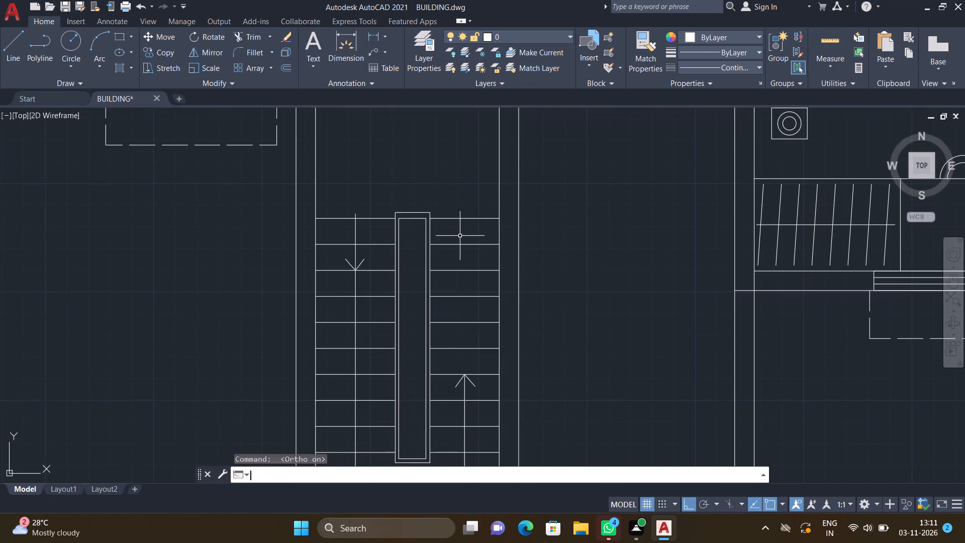
key("l")
key("Return")
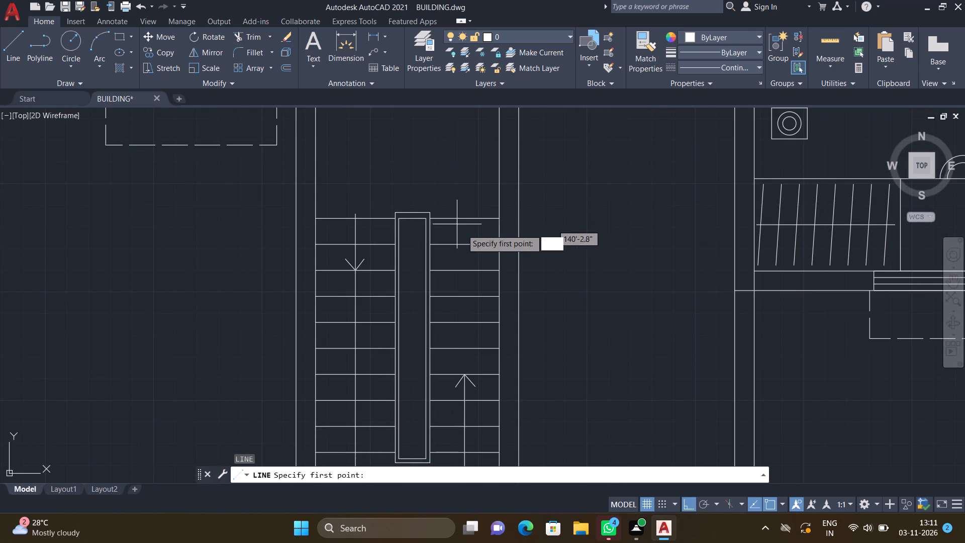
scroll(474, 235, "up", 2)
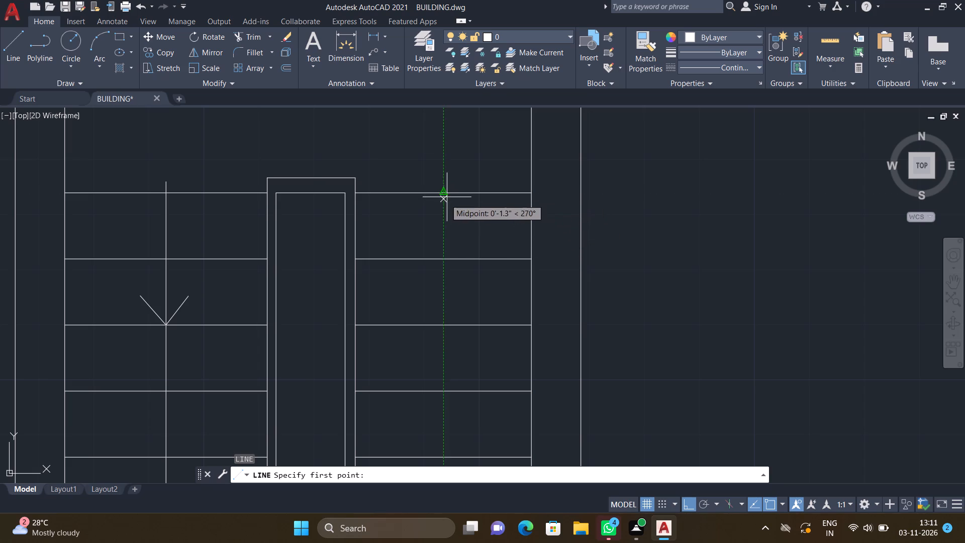
left_click_drag(444, 190, 444, 195)
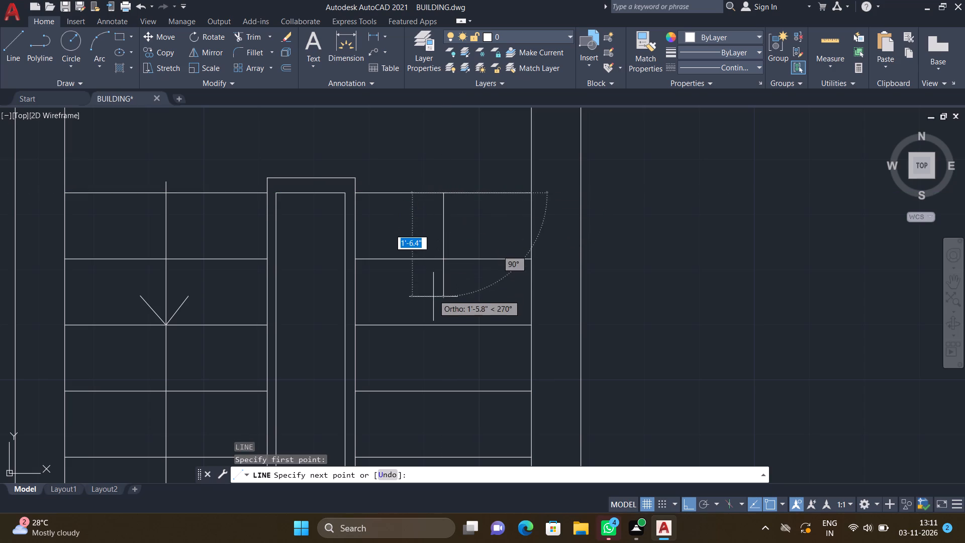
left_click(442, 325)
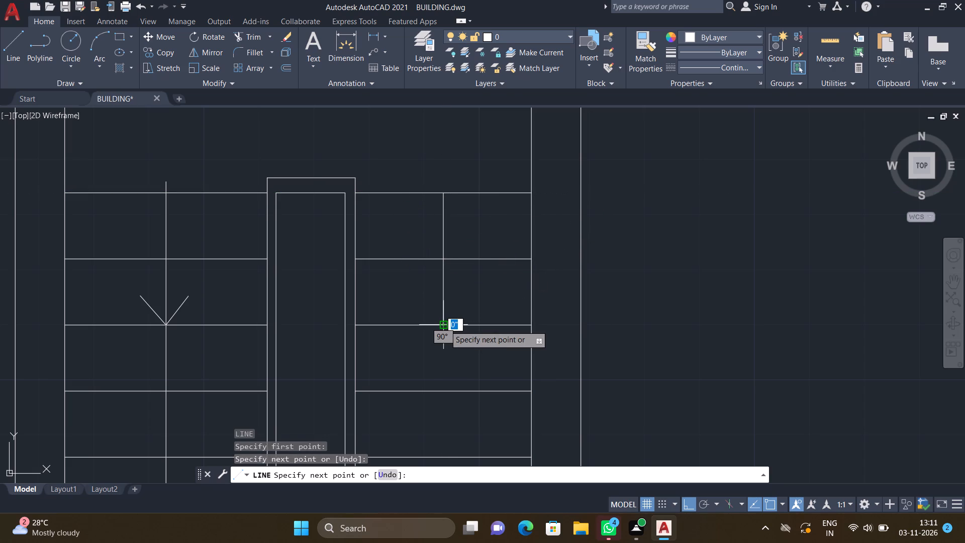
key("Return")
Turn ortho off and draw a downward arrowhead at the lower end of the right flight's new line, using two slanted strokes about 9" long.
key("l")
key("Return")
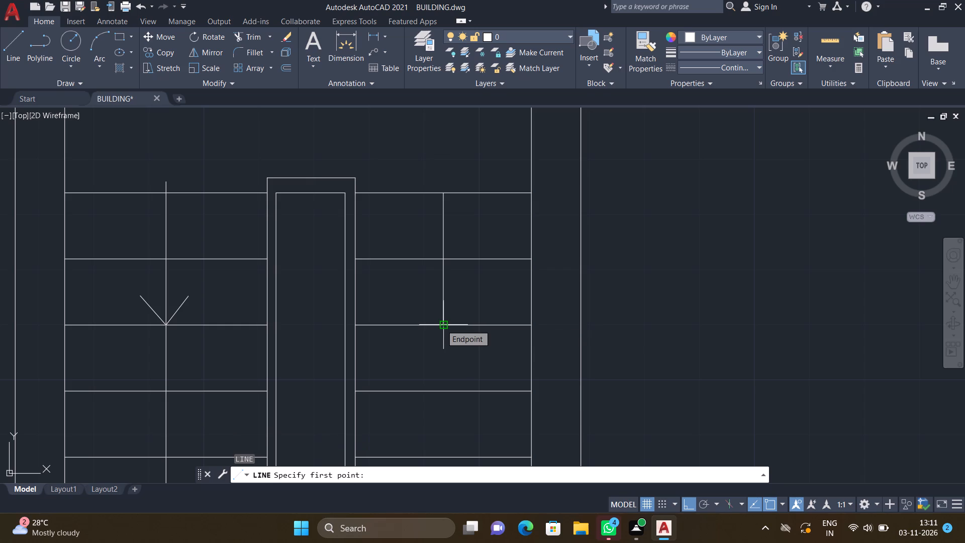
key("F8")
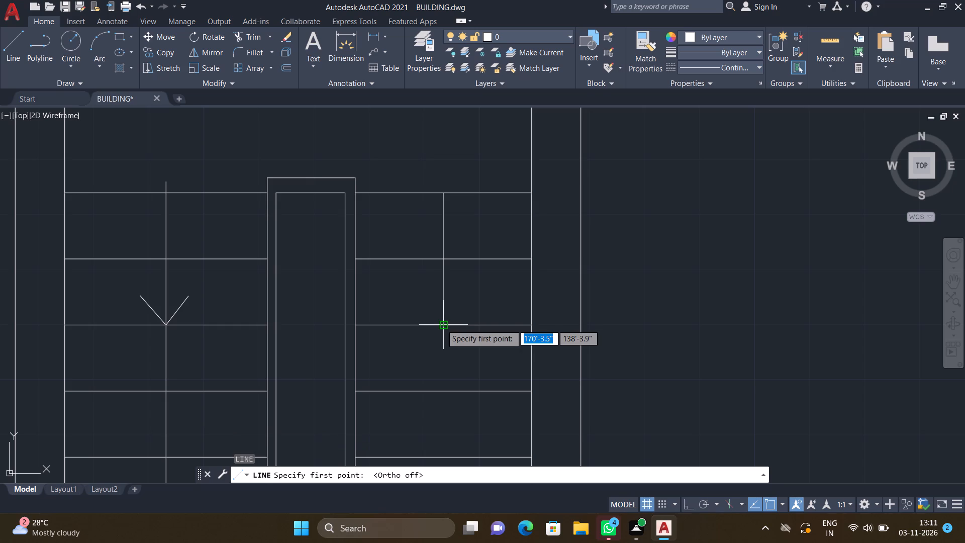
left_click(439, 323)
scroll(415, 289, "up", 3)
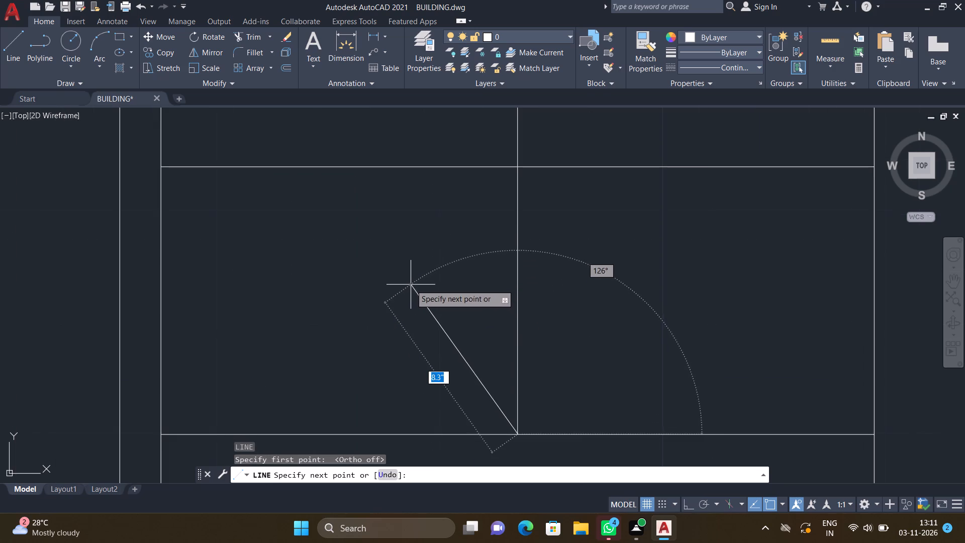
left_click(400, 274)
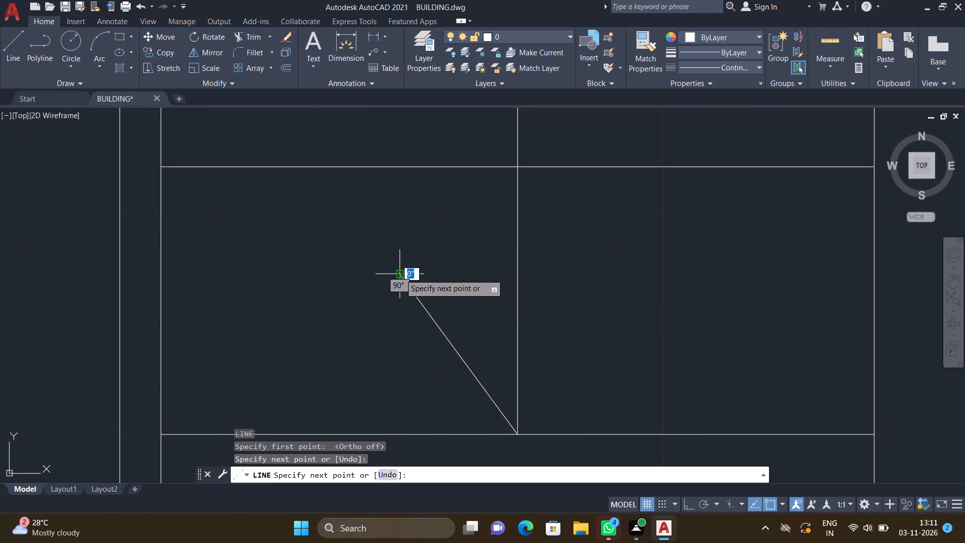
key("Return")
key("l")
key("Return")
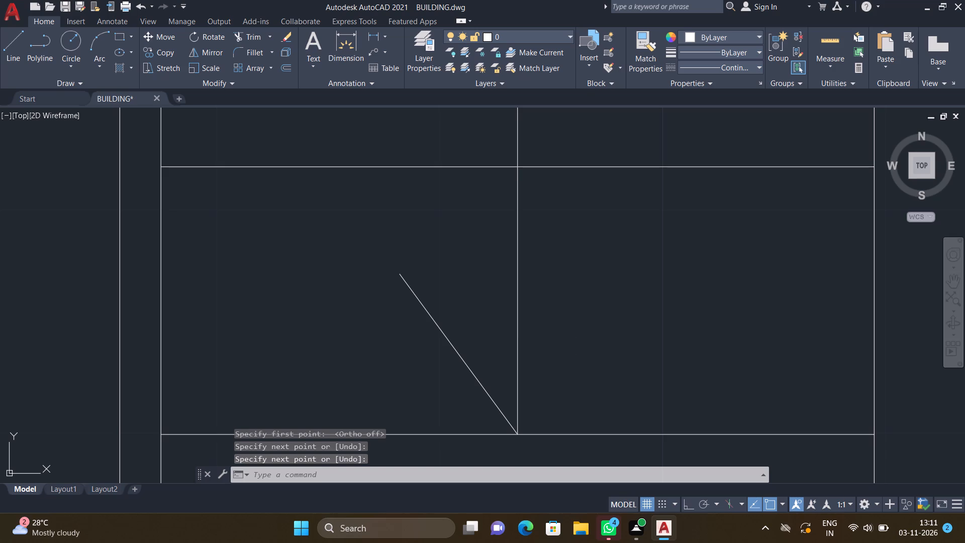
left_click(516, 437)
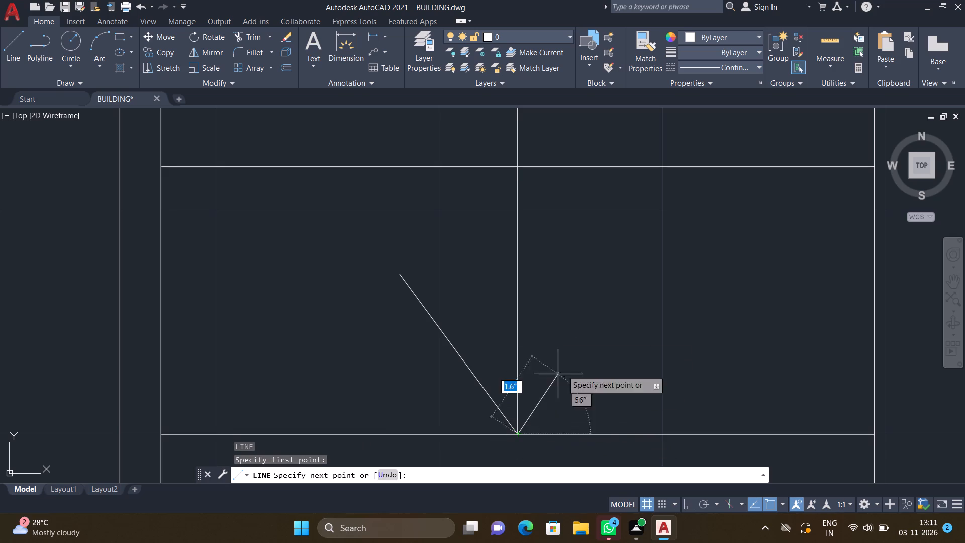
double_click(610, 270)
key("Return")
scroll(552, 314, "down", 4)
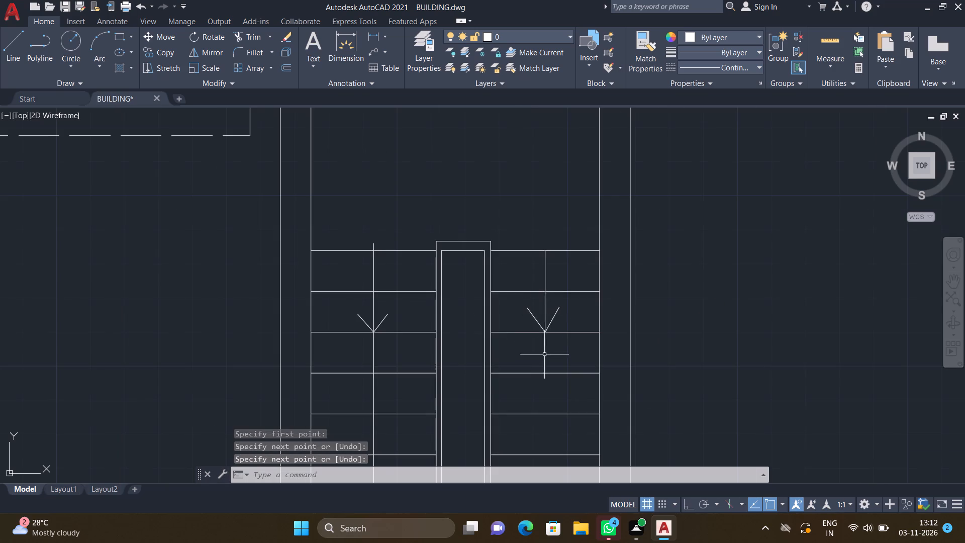
Draw a diagonal break line across the right flight, from the fourth tread's well-side end to the sixth tread's wall-side end, counting from the bottom.
middle_click_drag(534, 351, 488, 306)
scroll(487, 309, "down", 1)
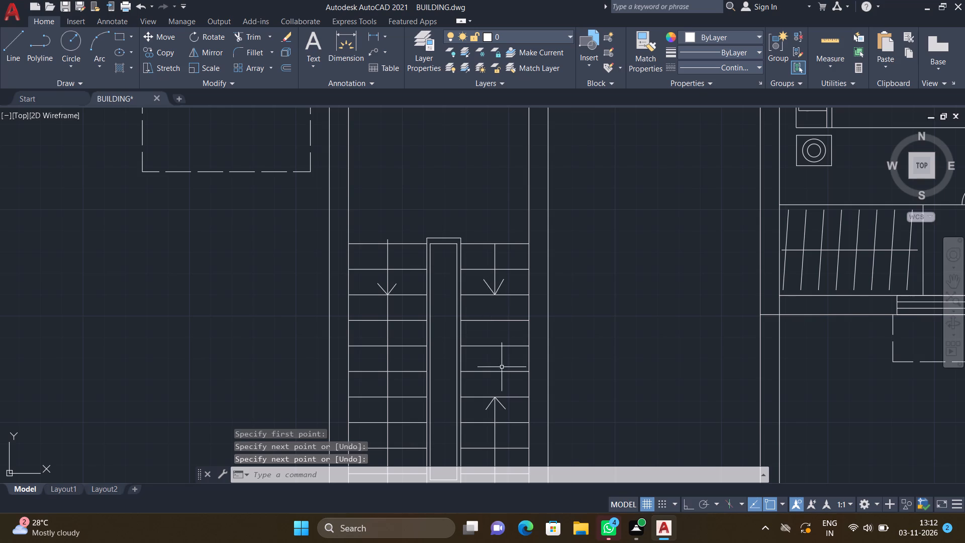
scroll(498, 368, "down", 1)
middle_click_drag(492, 360, 488, 323)
scroll(489, 322, "down", 2)
scroll(483, 351, "up", 2)
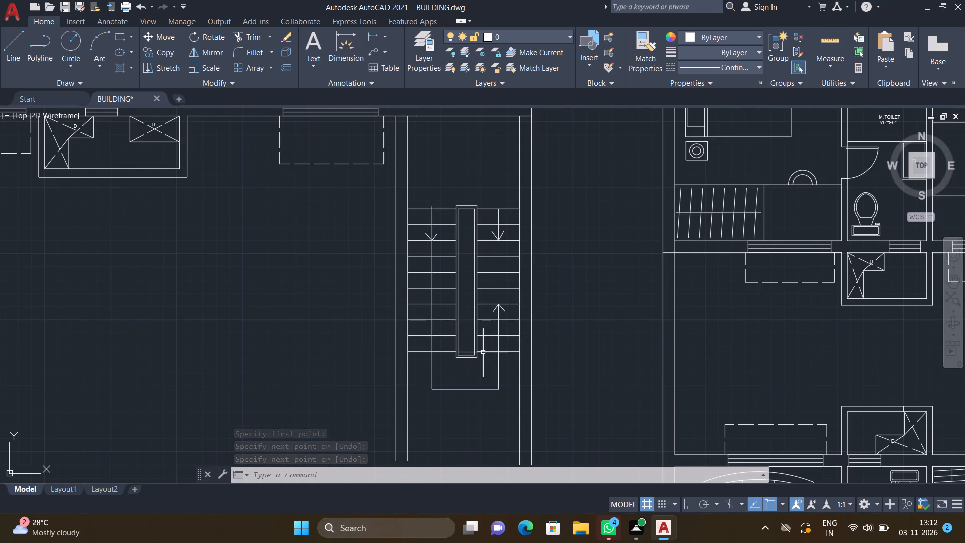
scroll(492, 331, "up", 3)
scroll(466, 340, "down", 1)
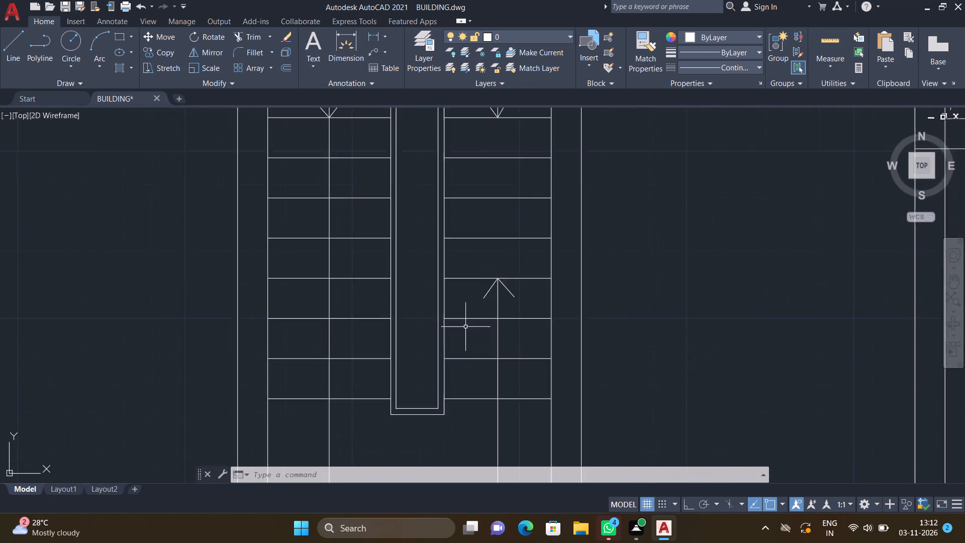
scroll(465, 325, "down", 1)
middle_click_drag(470, 274, 446, 352)
scroll(451, 363, "up", 2)
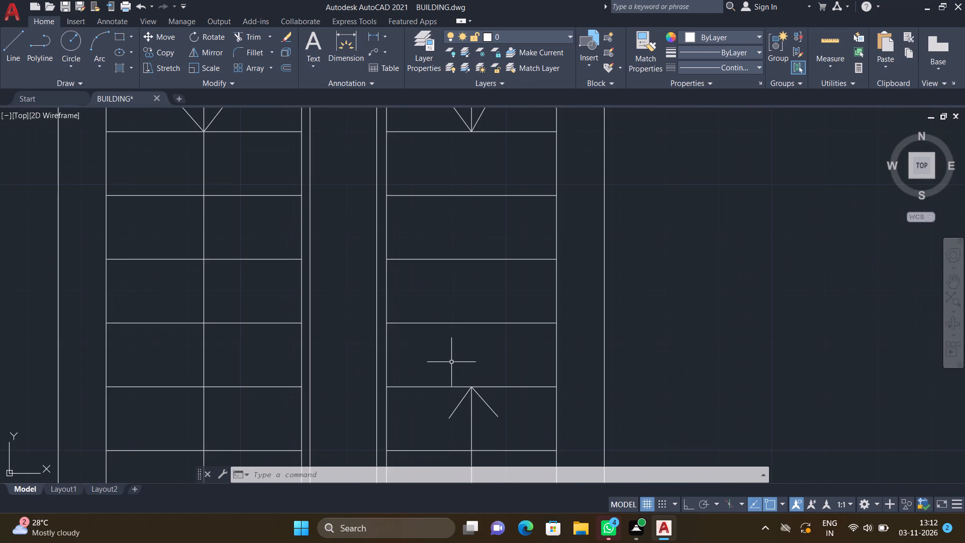
key("l")
key("Return")
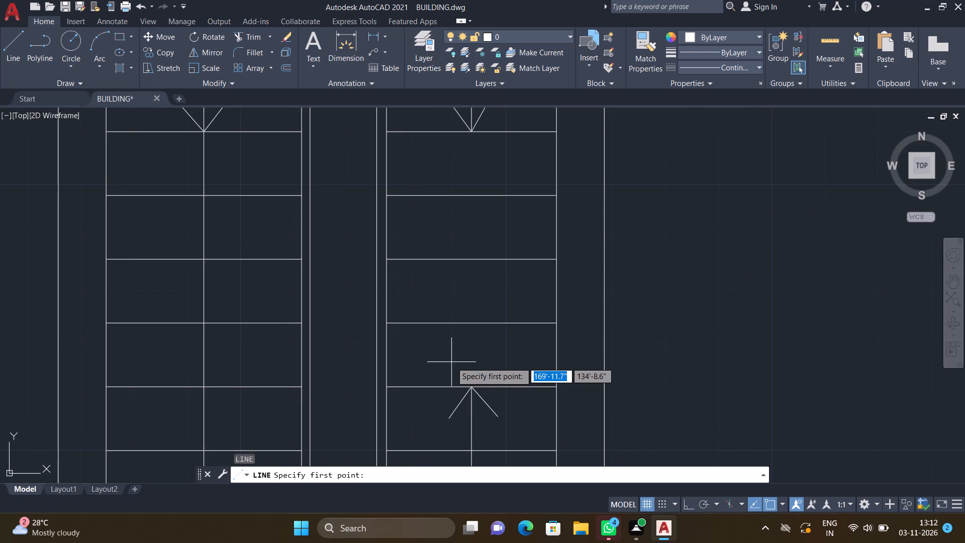
scroll(452, 360, "down", 2)
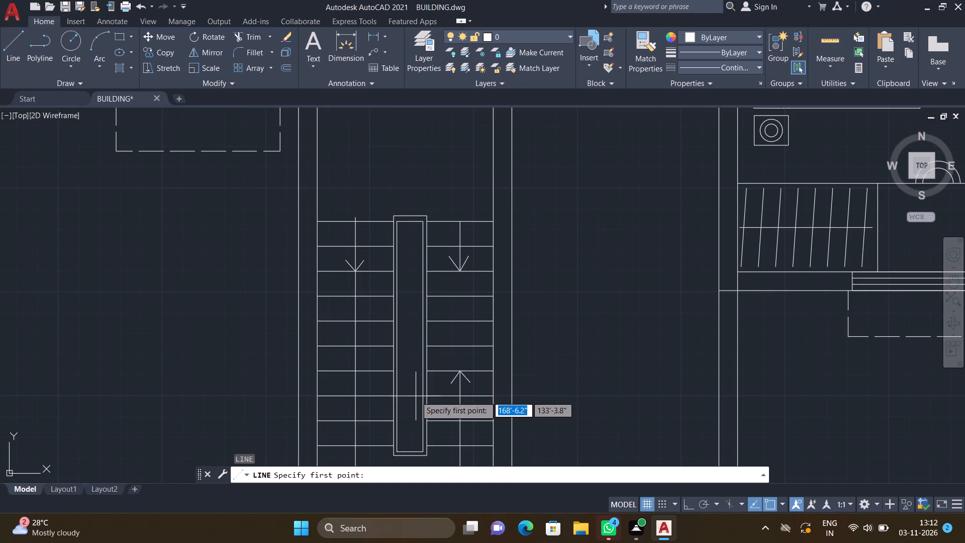
scroll(411, 396, "up", 1)
scroll(428, 357, "up", 2)
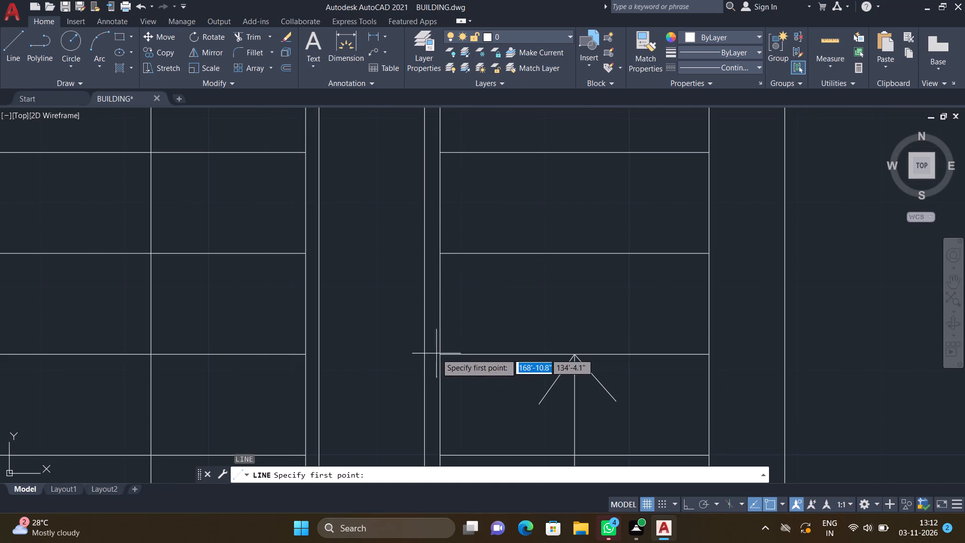
left_click(440, 355)
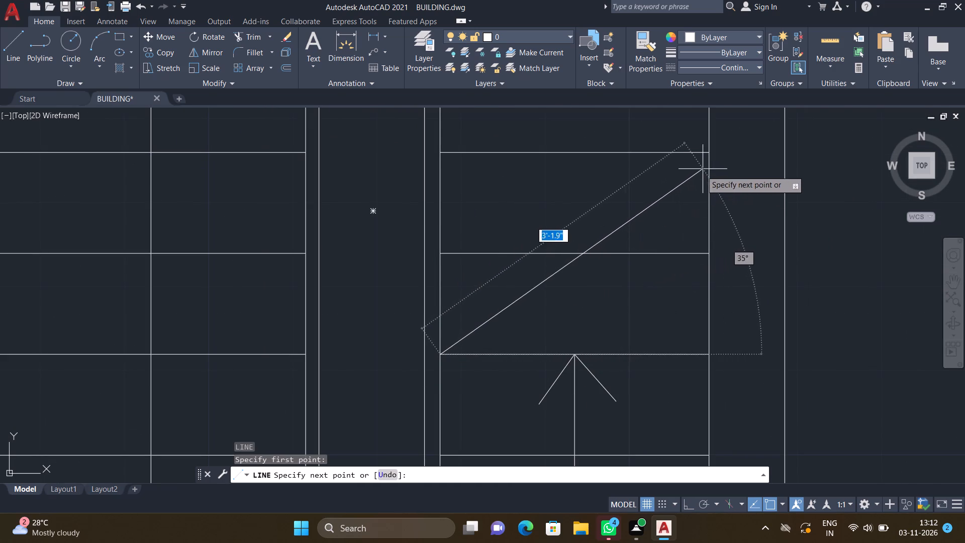
left_click(712, 153)
key("Return")
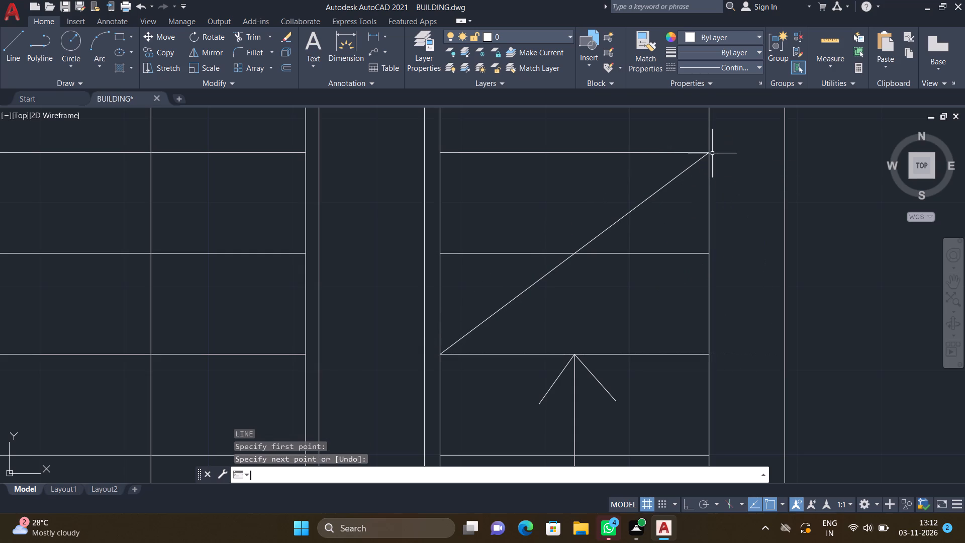
Draw a parallel break line about 3'-4" long, one tread above the first, from the fifth tread's well-side end to the seventh tread's wall-side end.
scroll(712, 151, "down", 3)
scroll(533, 300, "down", 2)
scroll(592, 209, "up", 2)
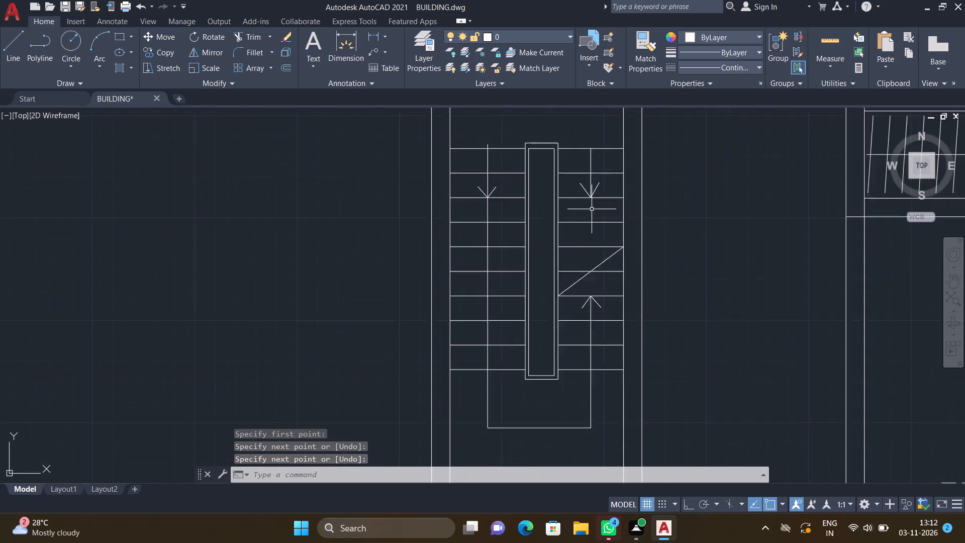
scroll(592, 209, "up", 1)
key("l")
key("Return")
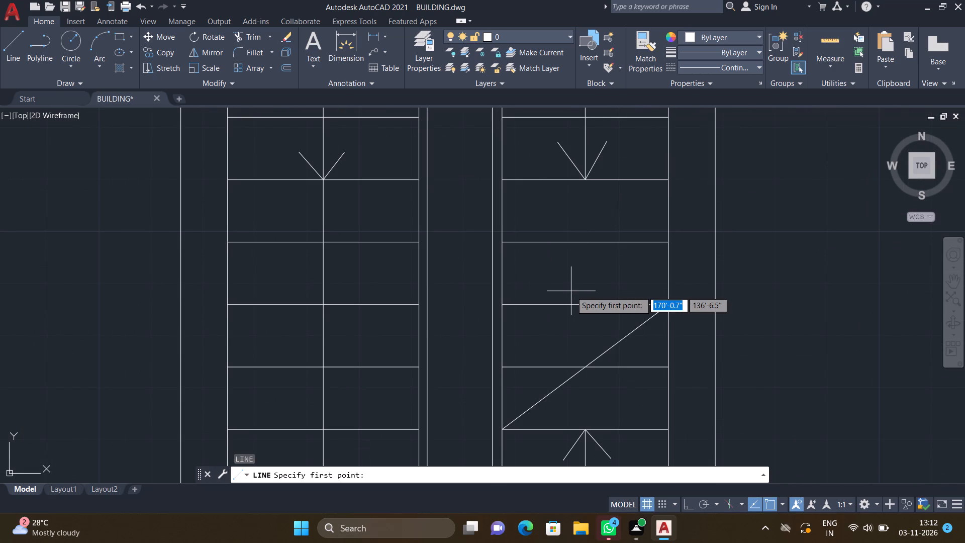
left_click(503, 367)
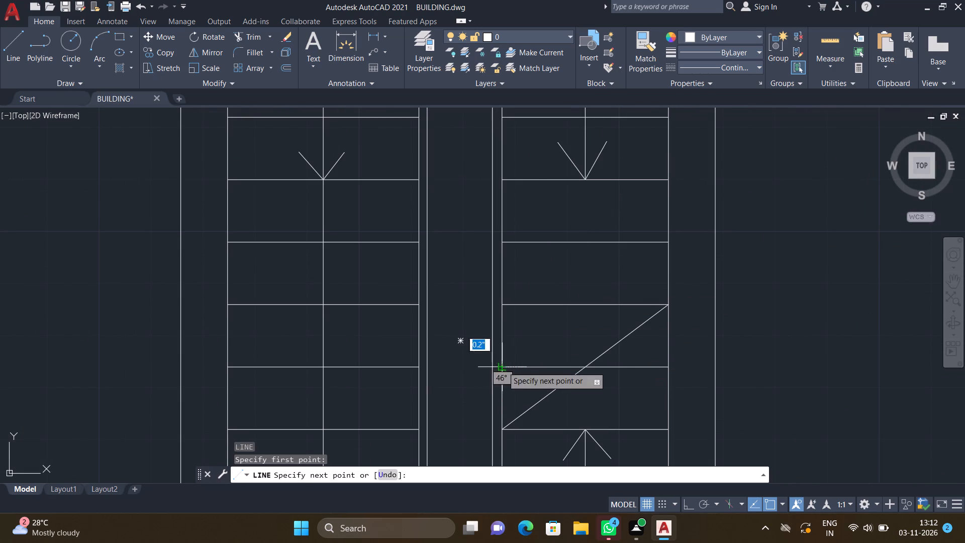
scroll(668, 246, "up", 3)
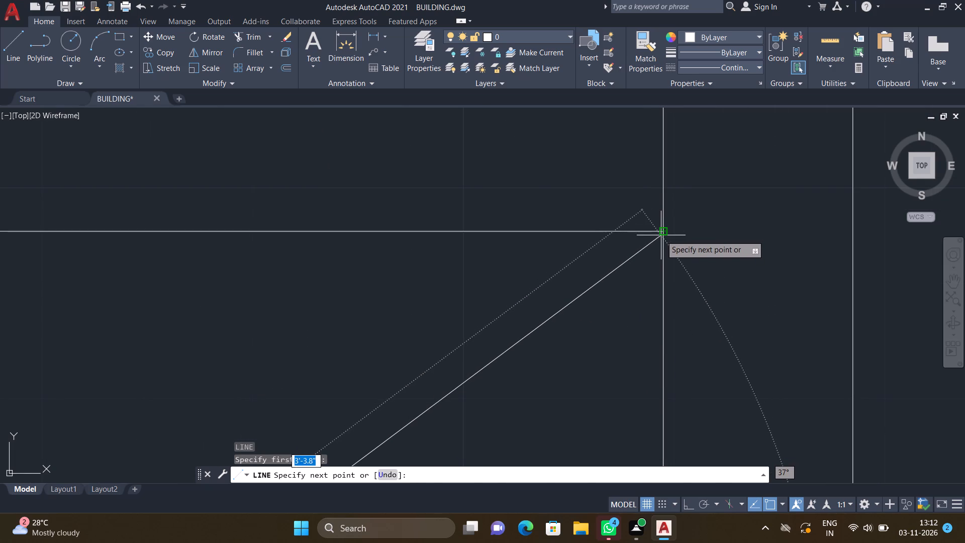
left_click(662, 232)
key("Return")
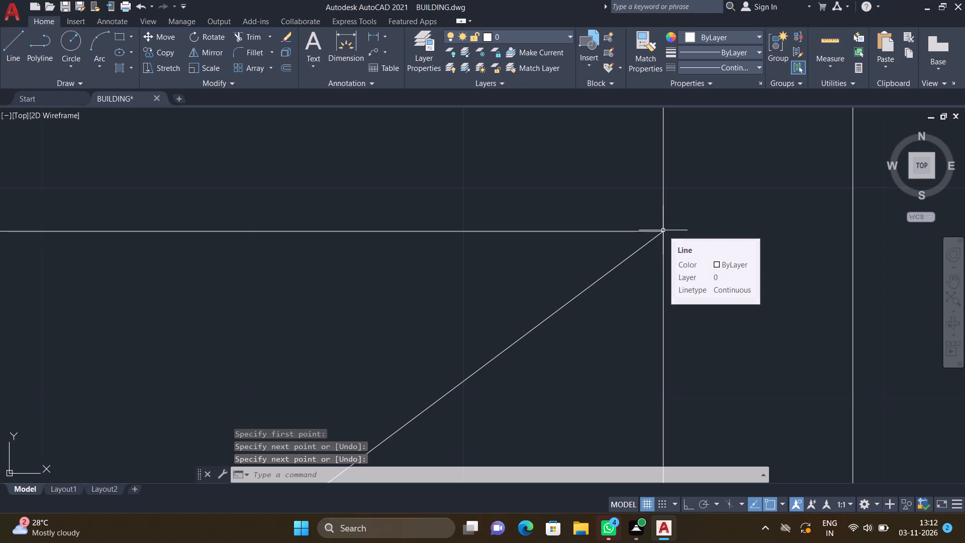
scroll(663, 230, "down", 3)
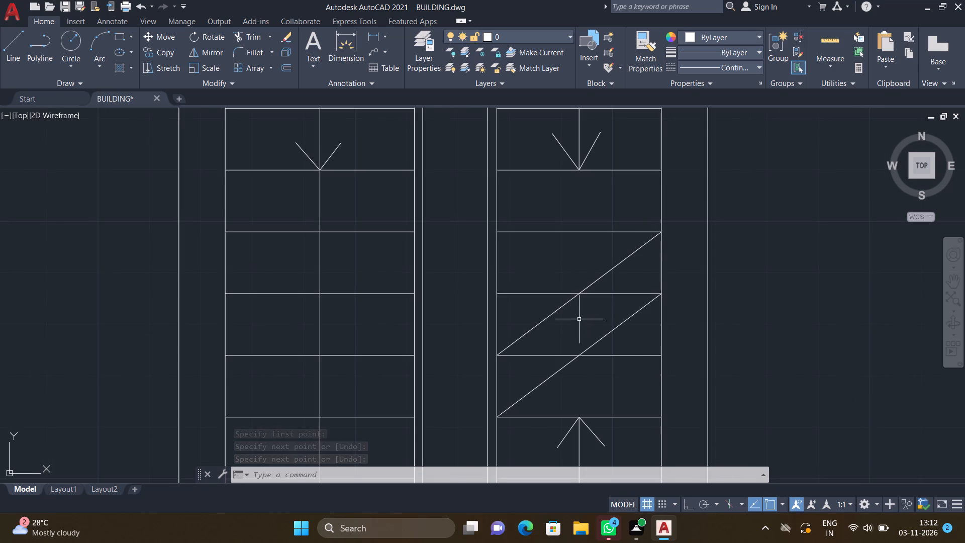
Trim away the two tread lines of the right flight where they cross the band between the two diagonal break lines.
scroll(574, 322, "up", 2)
type("TR")
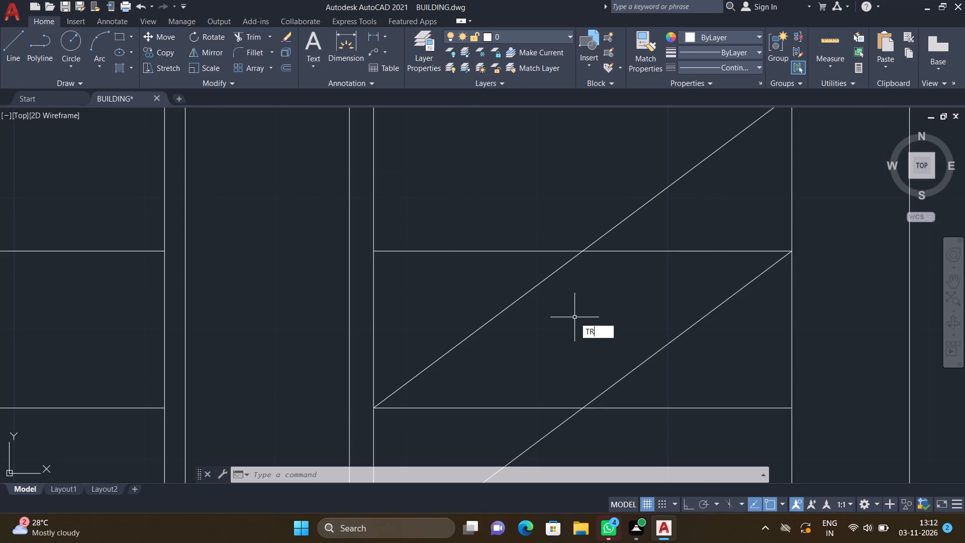
key("Return")
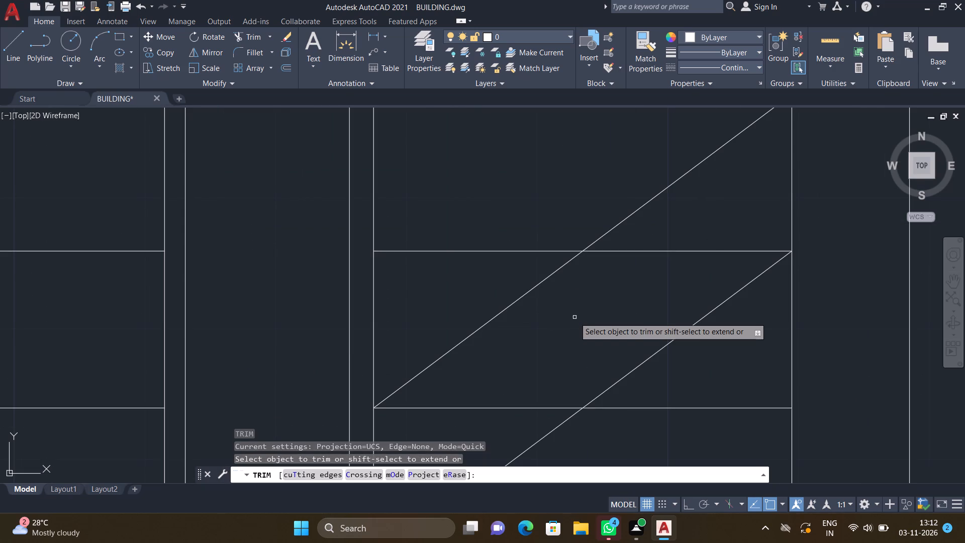
scroll(574, 317, "down", 3)
scroll(527, 312, "down", 2)
scroll(545, 338, "up", 2)
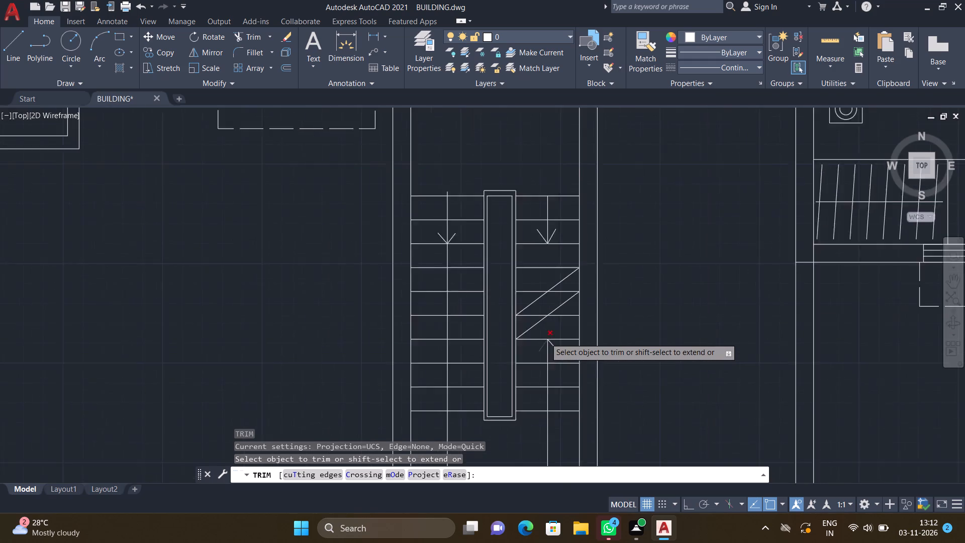
scroll(545, 338, "up", 1)
scroll(548, 255, "up", 1)
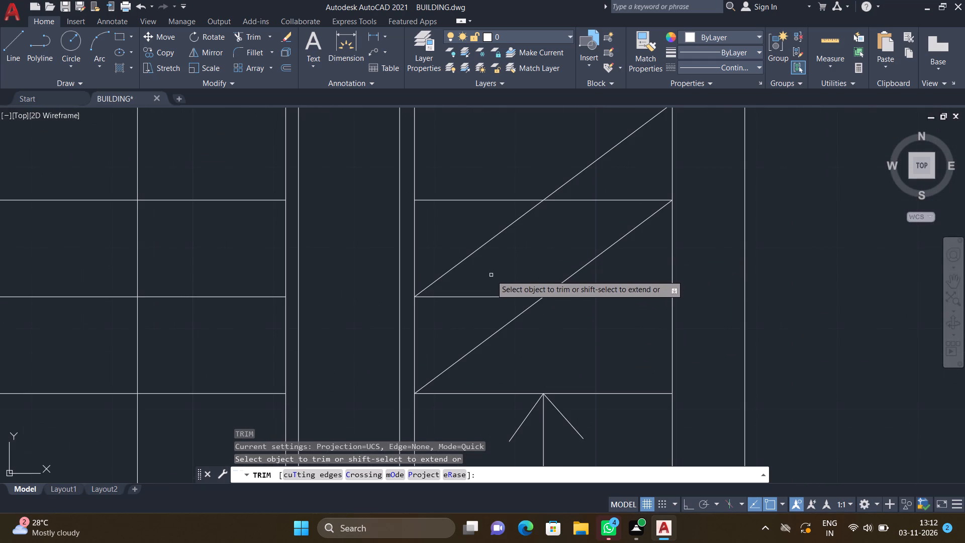
left_click(475, 294)
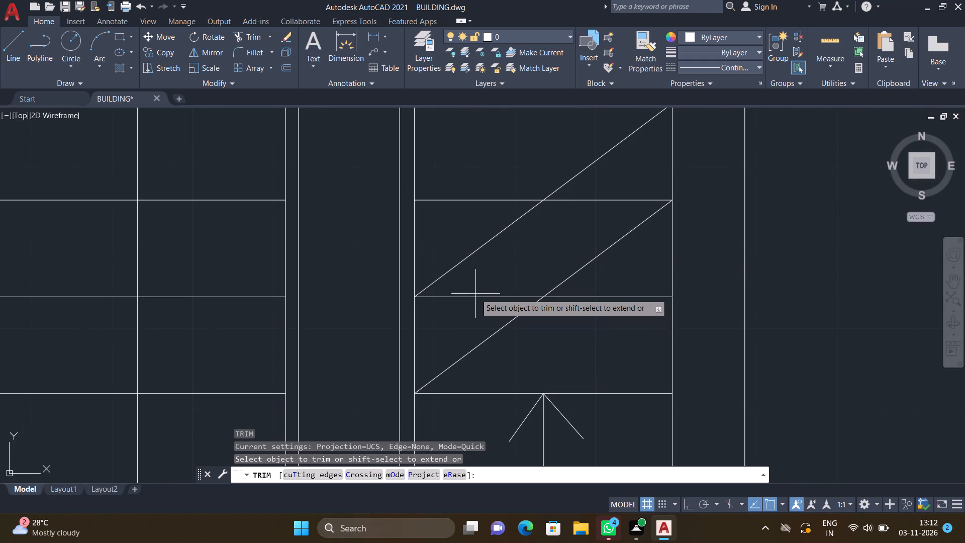
left_click(474, 299)
left_click(577, 298)
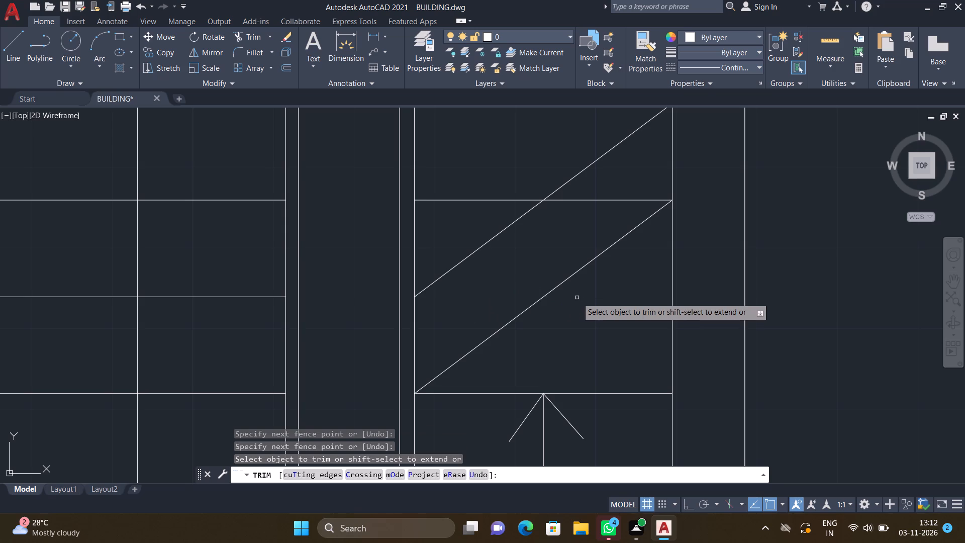
left_click(472, 199)
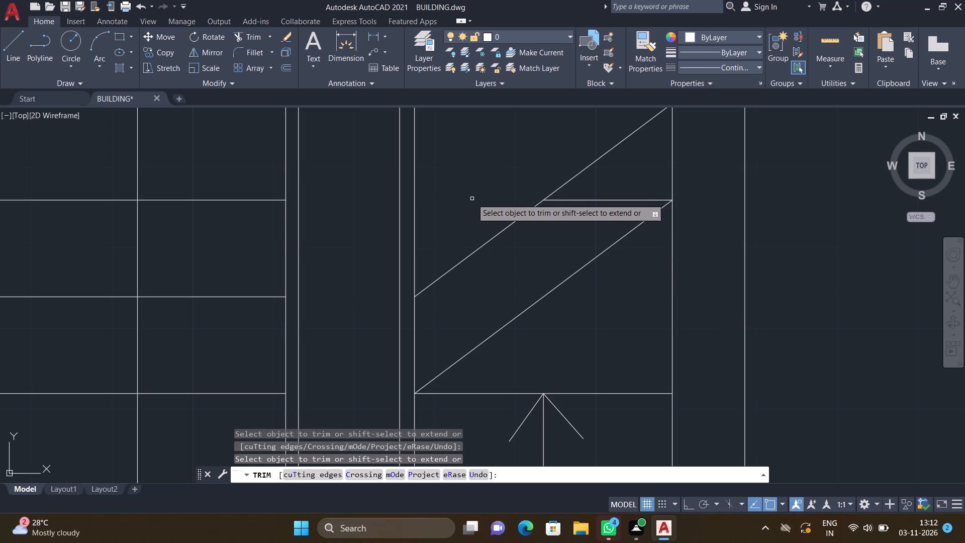
left_click(597, 198)
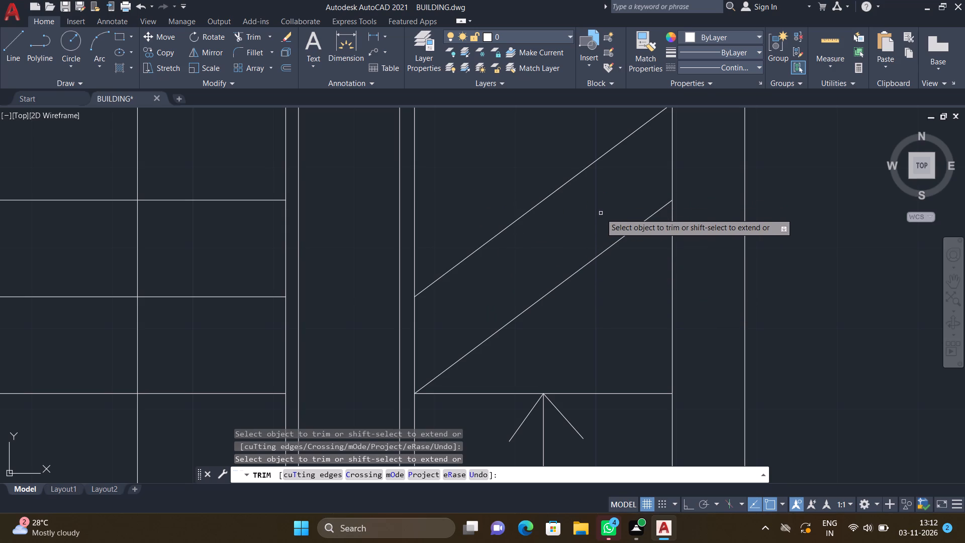
key("Return")
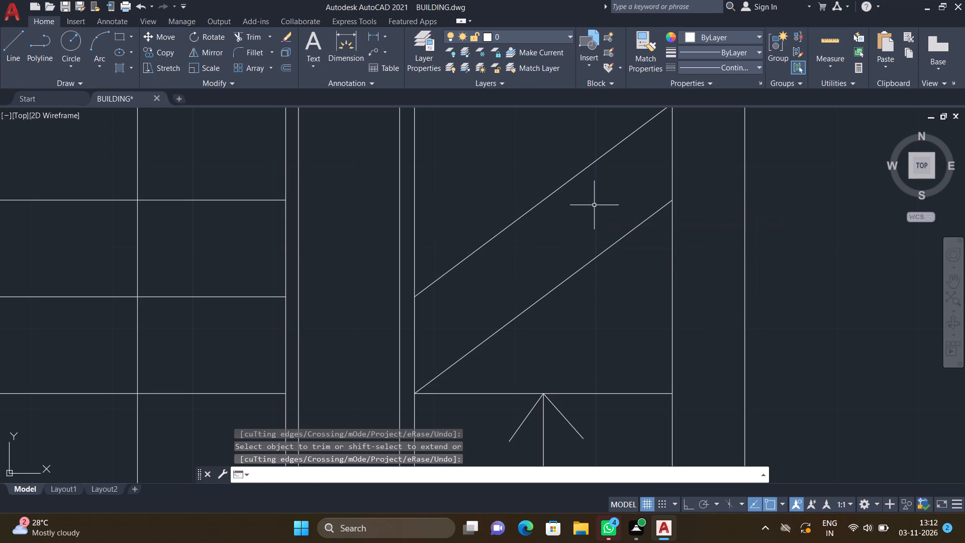
Extend the well-side ends of both diagonal break lines to the inner outline of the stairwell.
scroll(591, 213, "down", 2)
scroll(482, 267, "down", 1)
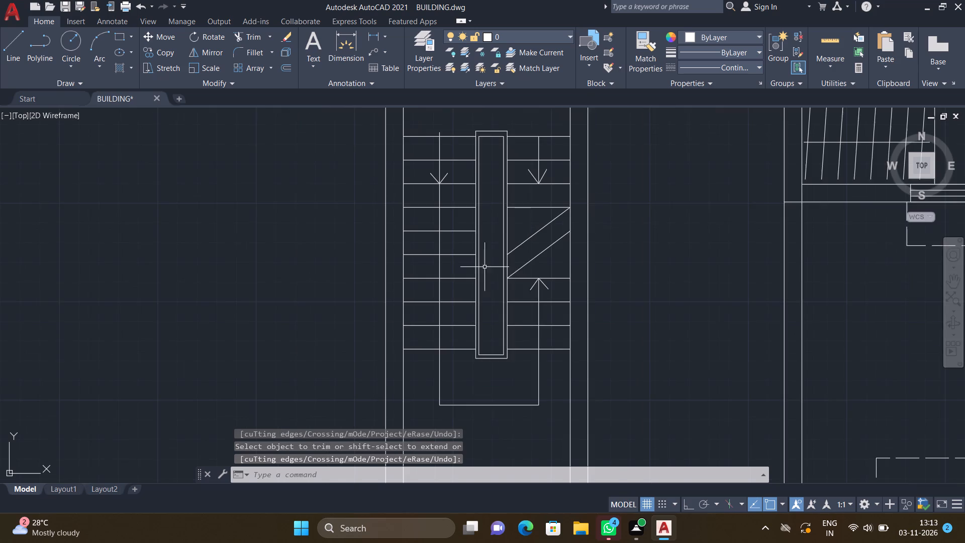
scroll(501, 260, "up", 4)
type("EX")
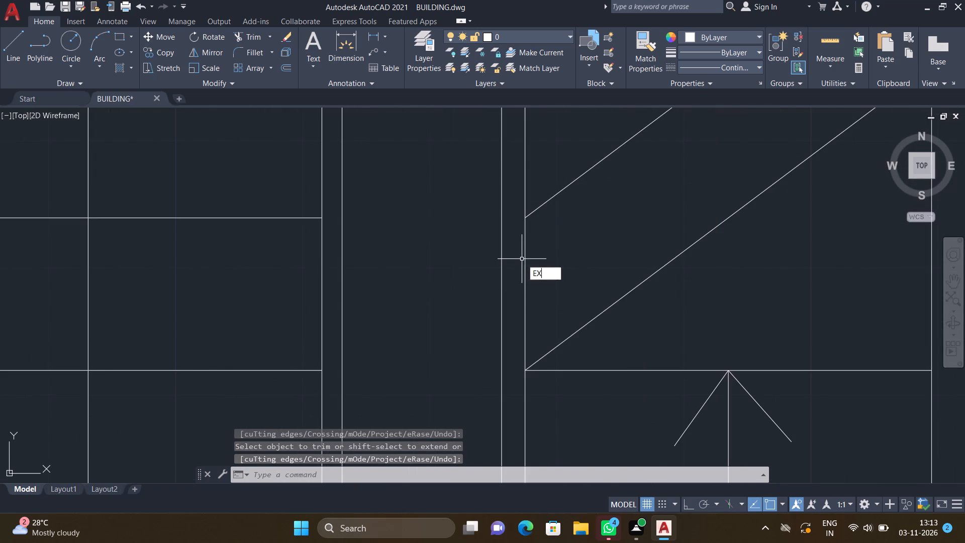
key("Return")
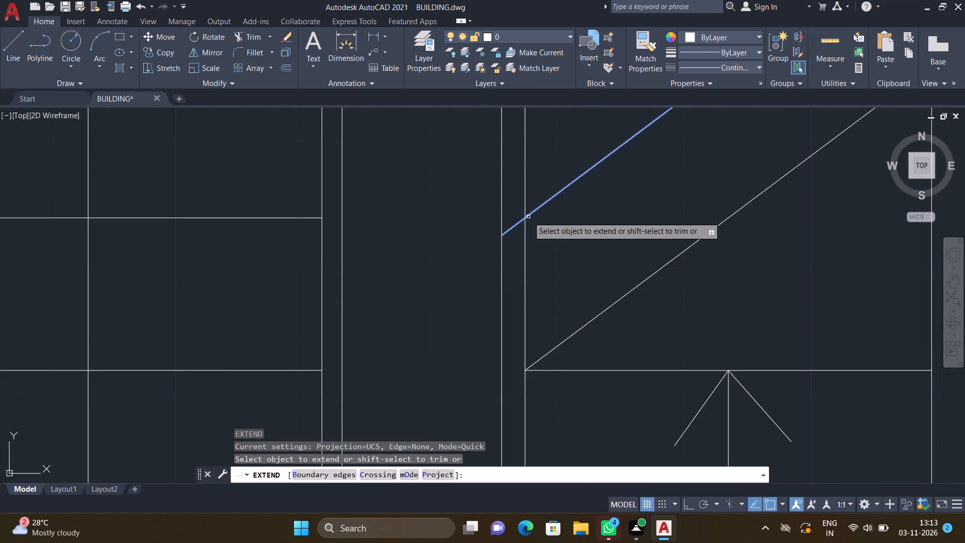
left_click(528, 217)
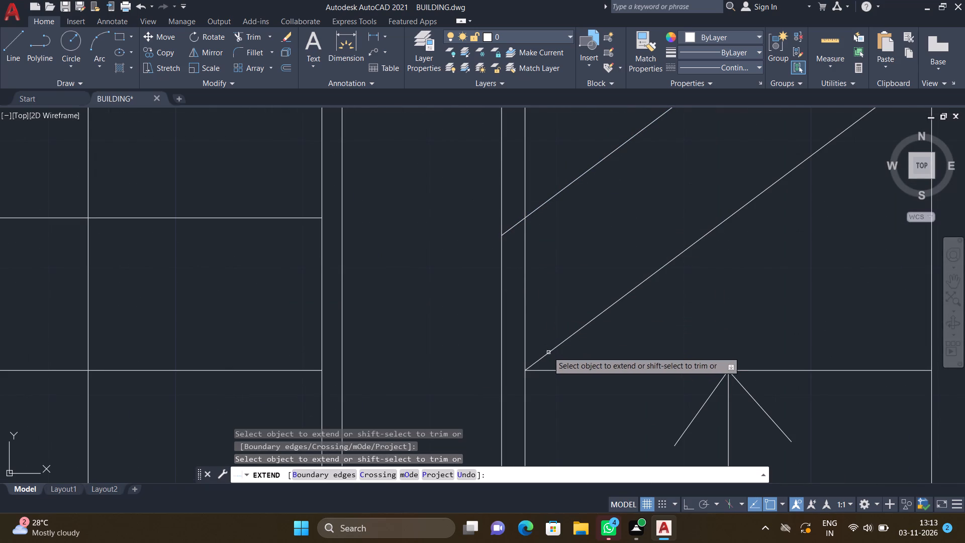
left_click(548, 352)
key("Return")
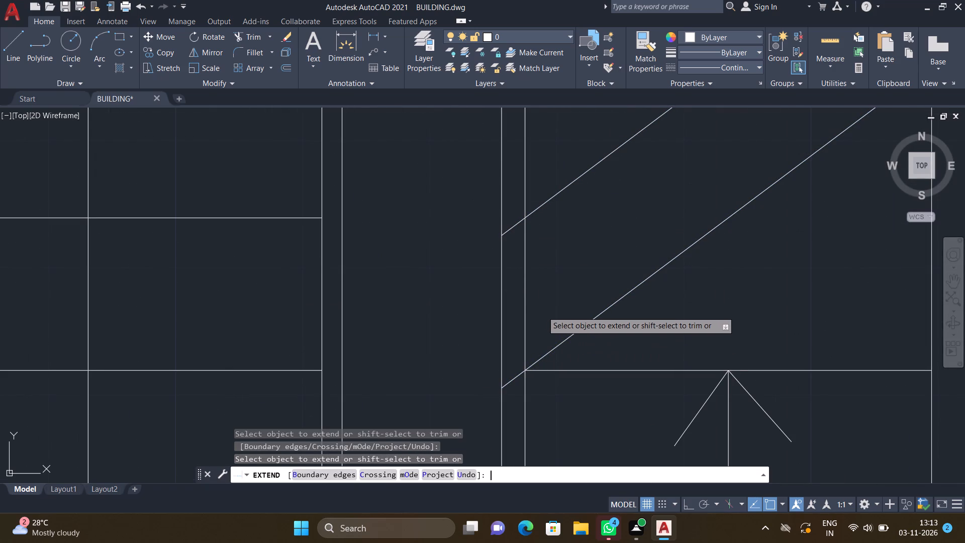
Trim both stairwell outlines on the right flight's side between the two diagonal break lines.
type("TR")
key("Return")
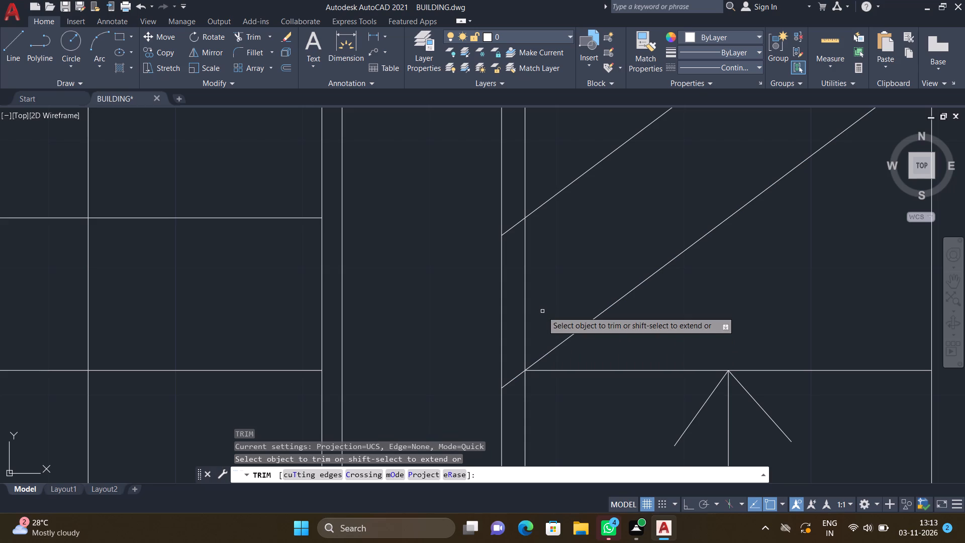
left_click(525, 292)
left_click(502, 278)
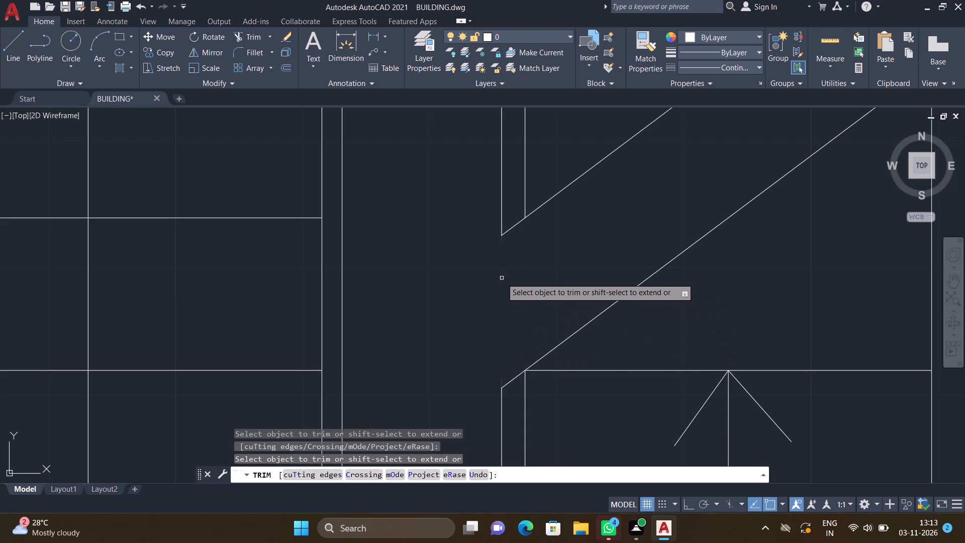
key("Return")
Place a breakline symbol along the middle of the upper diagonal break line, spanning about 9", with the symbol at its midpoint.
scroll(502, 277, "down", 1)
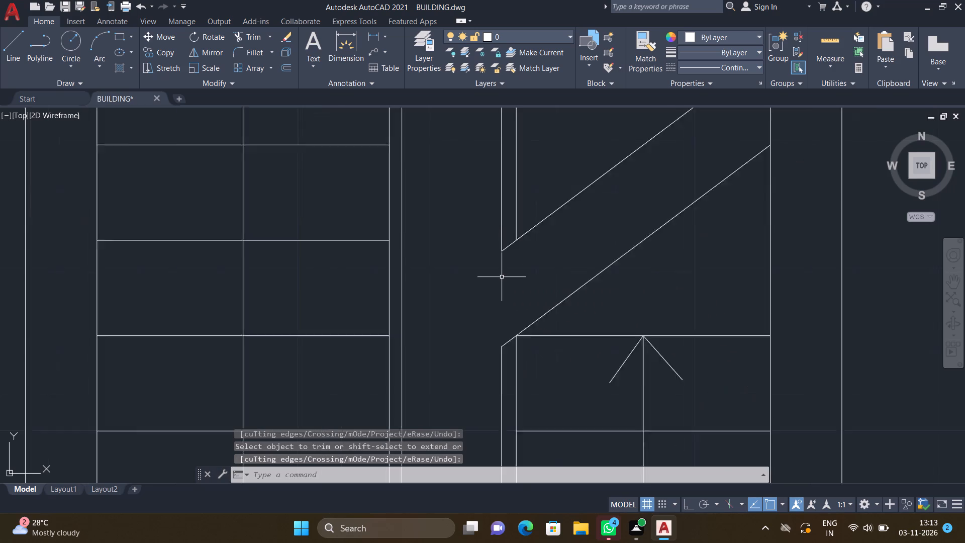
scroll(502, 277, "down", 2)
middle_click(470, 306)
scroll(507, 283, "down", 1)
scroll(536, 256, "up", 4)
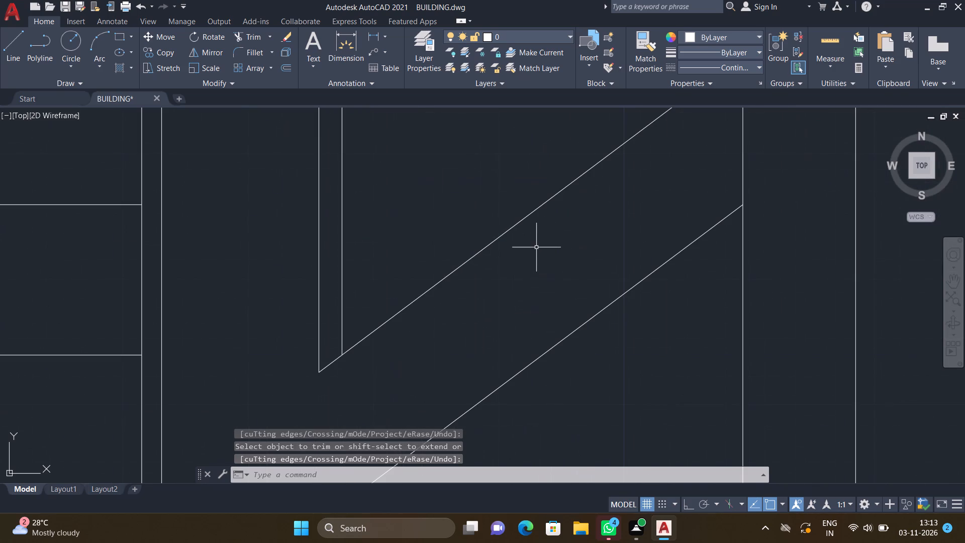
type("BREAKLINE")
key("Return")
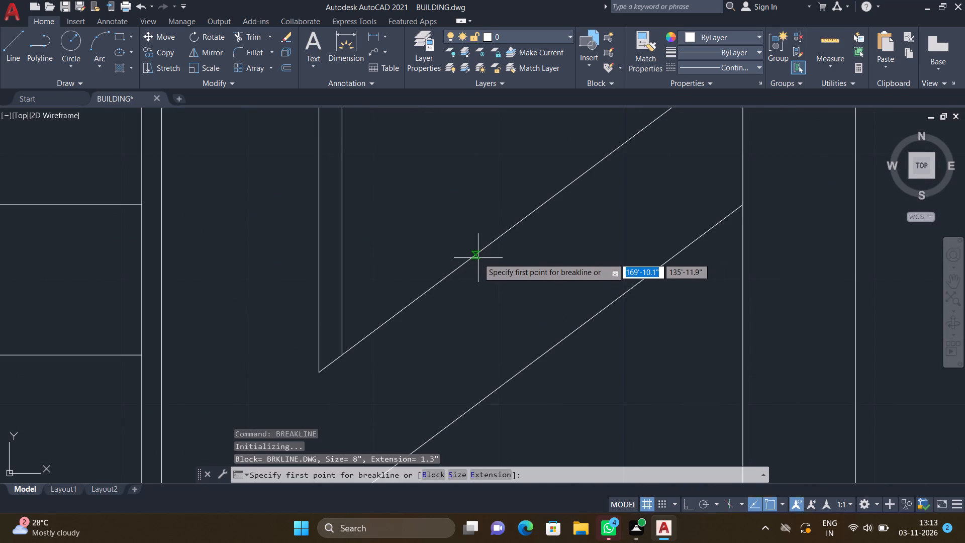
left_click(478, 256)
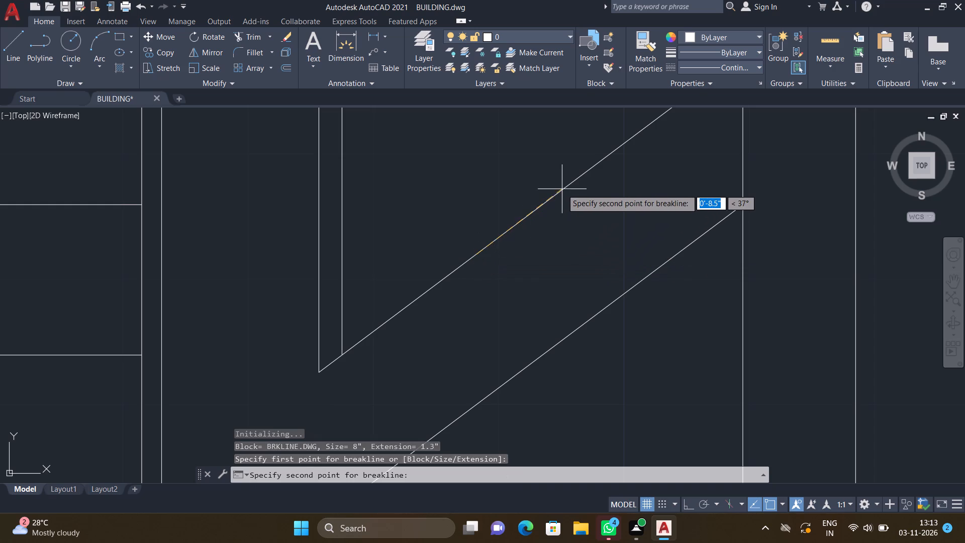
left_click(565, 186)
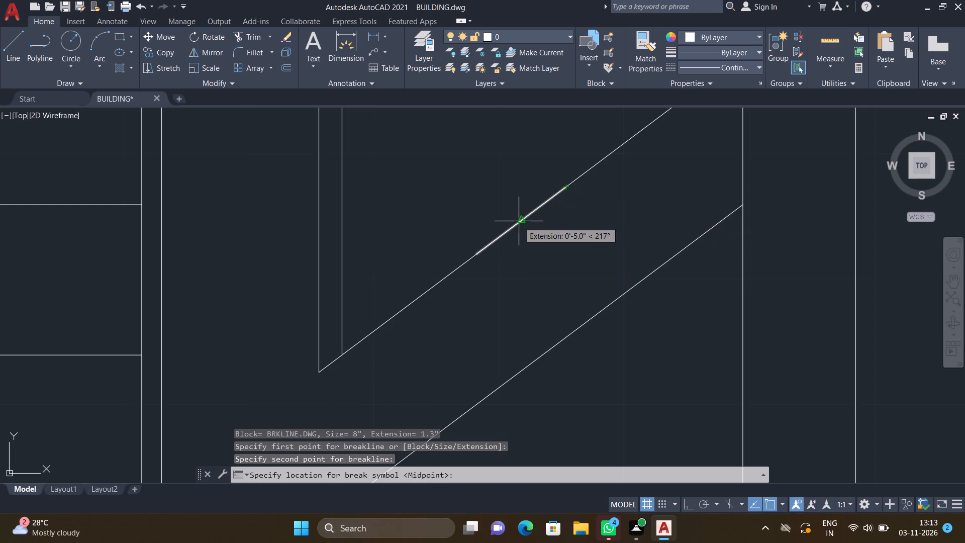
left_click(521, 220)
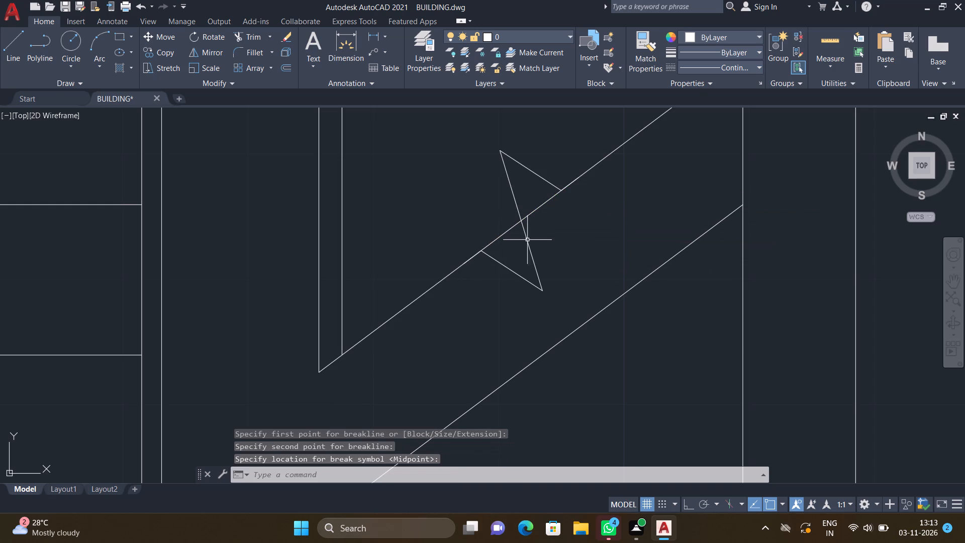
Place a second breakline symbol on the lower diagonal break line, spanning about 11", with the symbol at its midpoint.
scroll(566, 304, "down", 3)
scroll(563, 339, "up", 2)
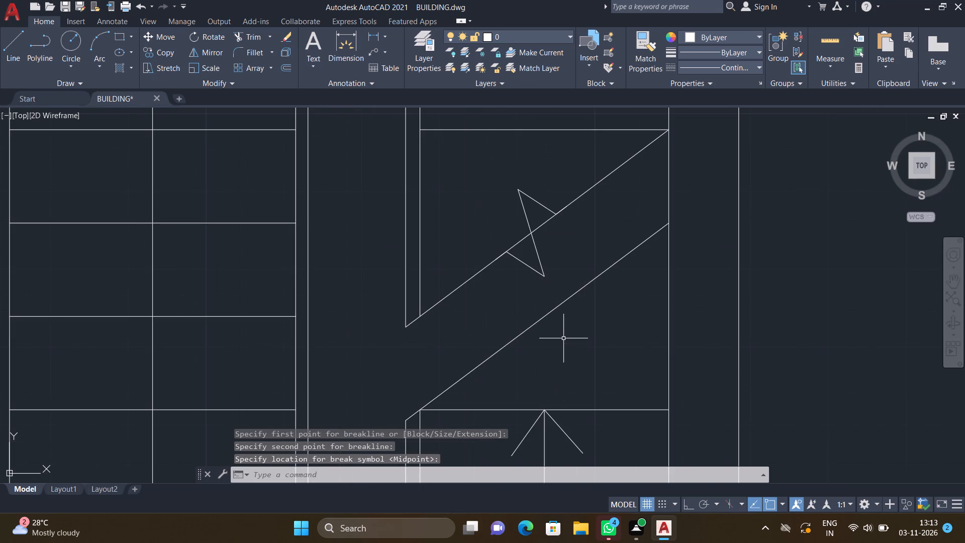
type("BREAK")
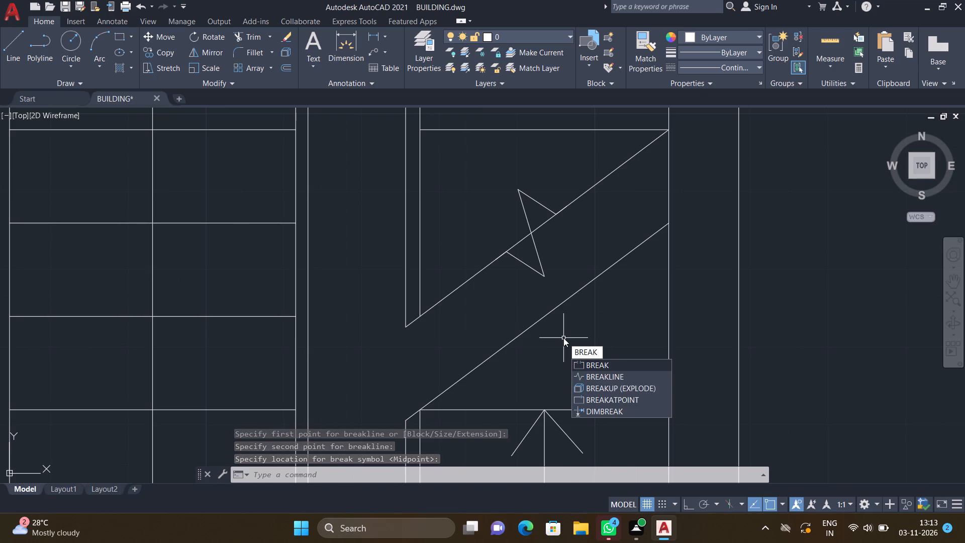
type("LINE")
key("Return")
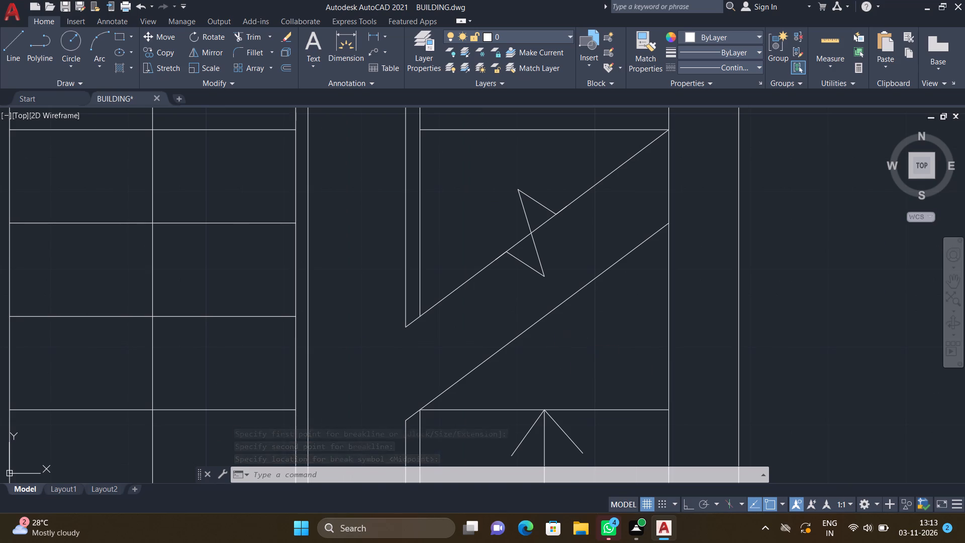
left_click(541, 320)
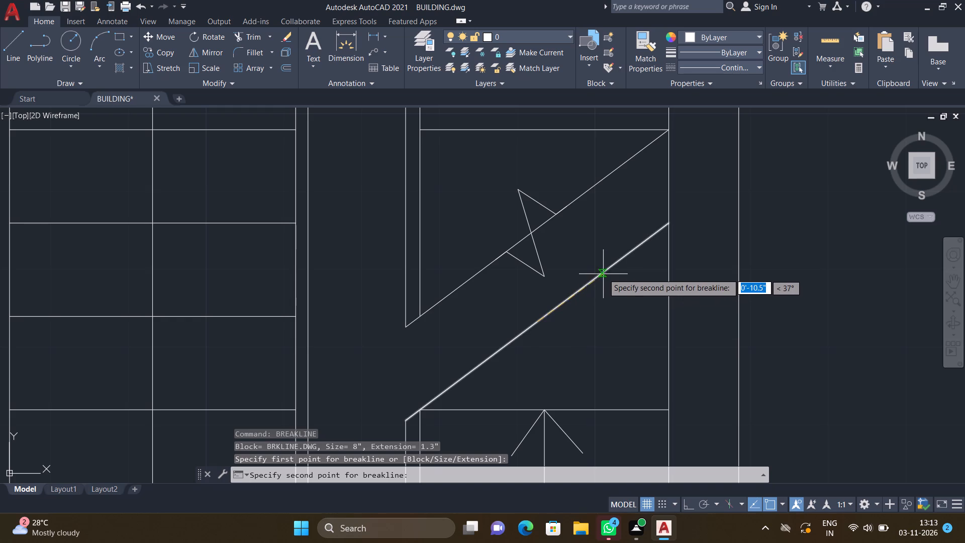
left_click(607, 269)
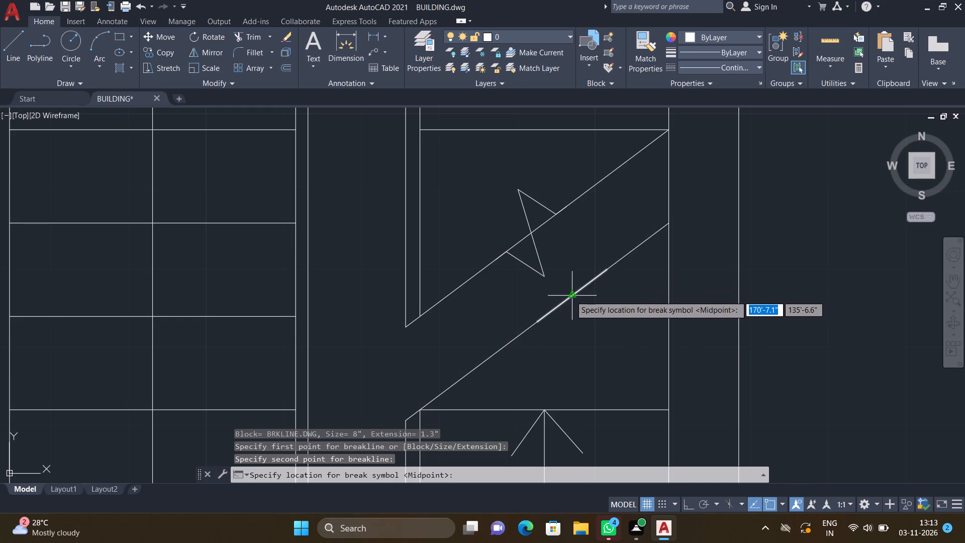
left_click(570, 296)
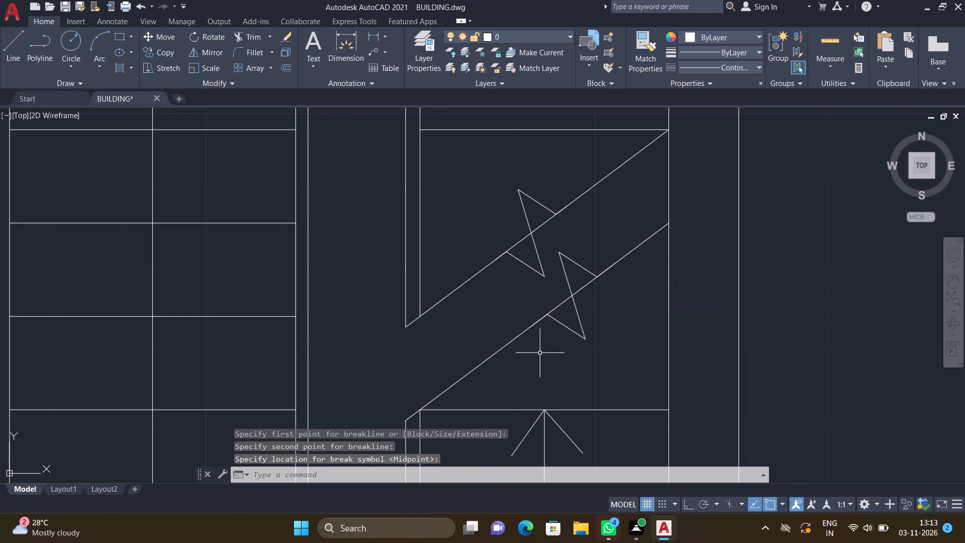
Trim the straight diagonal segments inside both break symbols so each break line follows only its zigzag.
type("TR")
key("Return")
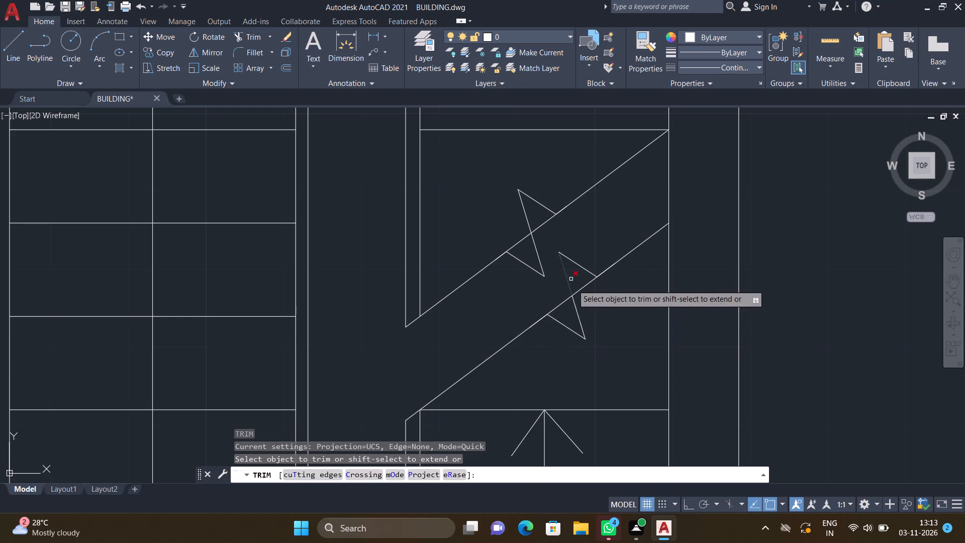
left_click(563, 302)
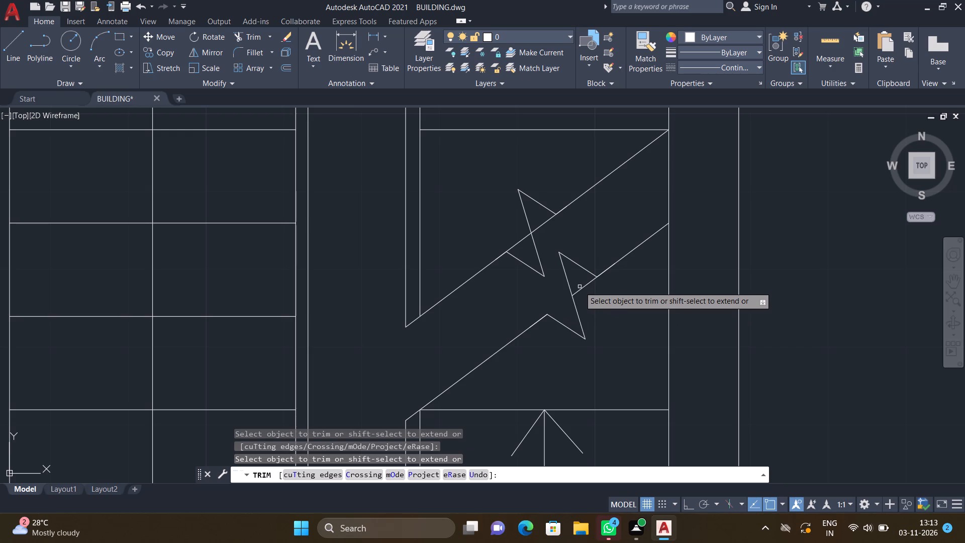
left_click(582, 287)
scroll(522, 242, "up", 2)
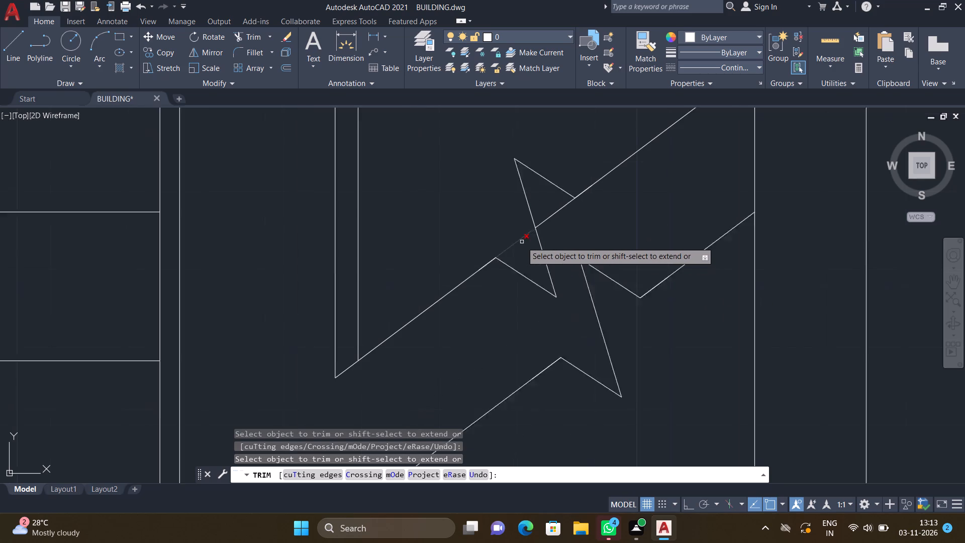
scroll(522, 242, "up", 1)
left_click(516, 234)
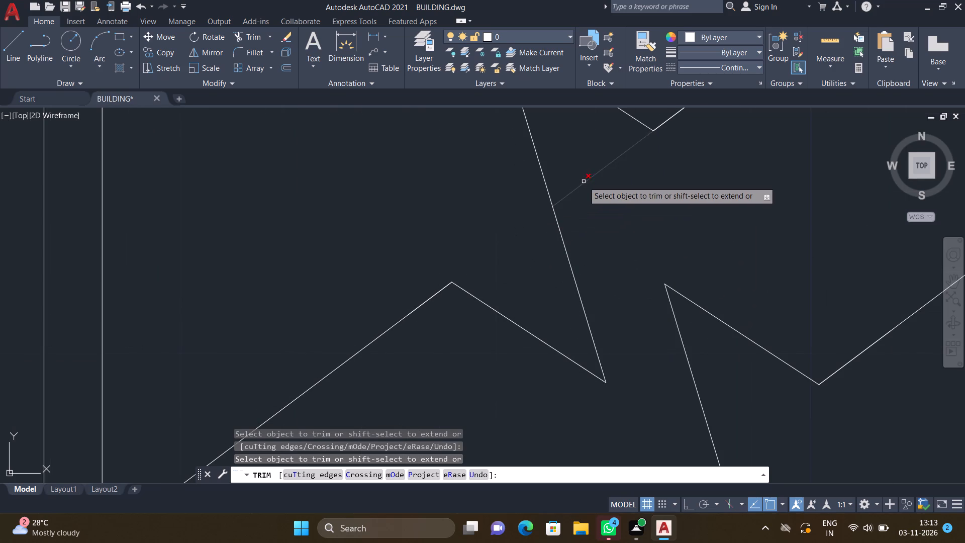
left_click(584, 182)
scroll(585, 188, "down", 4)
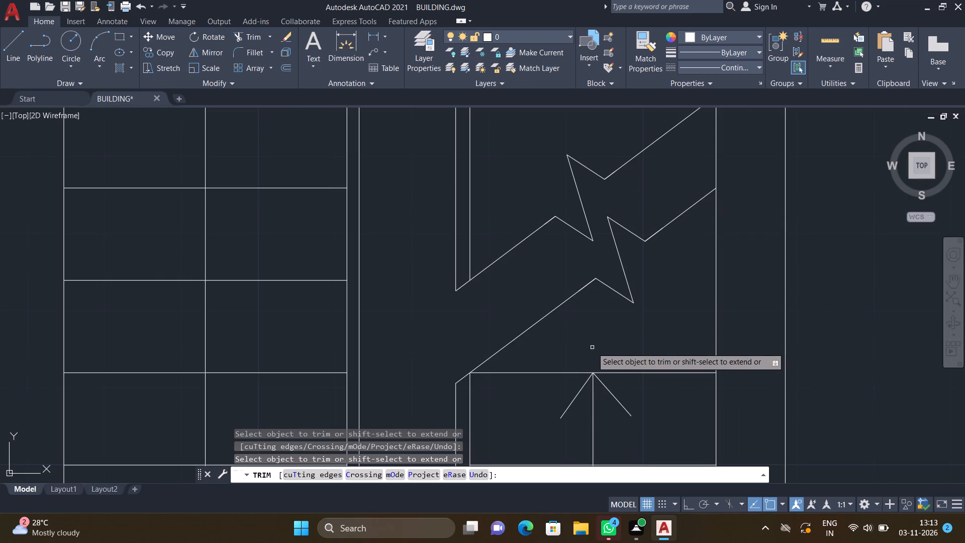
key("Return")
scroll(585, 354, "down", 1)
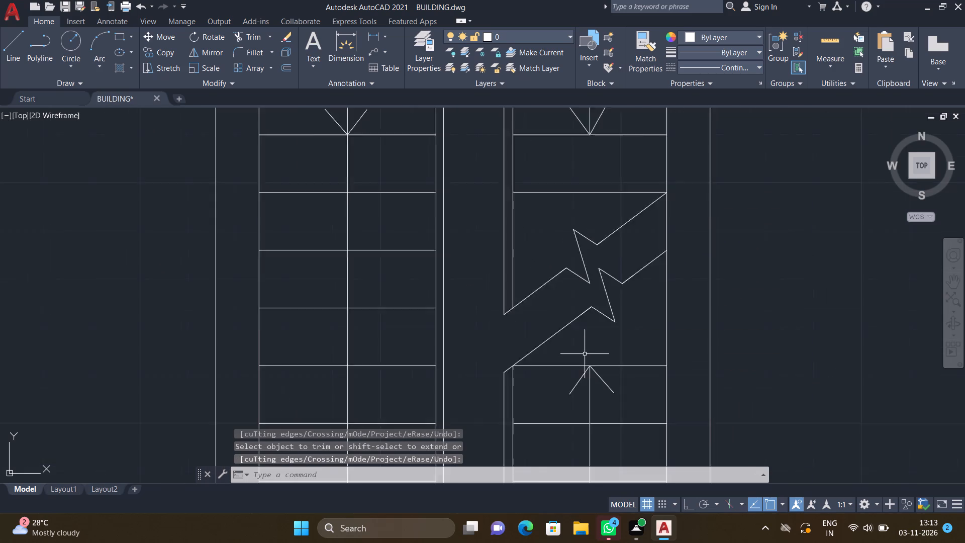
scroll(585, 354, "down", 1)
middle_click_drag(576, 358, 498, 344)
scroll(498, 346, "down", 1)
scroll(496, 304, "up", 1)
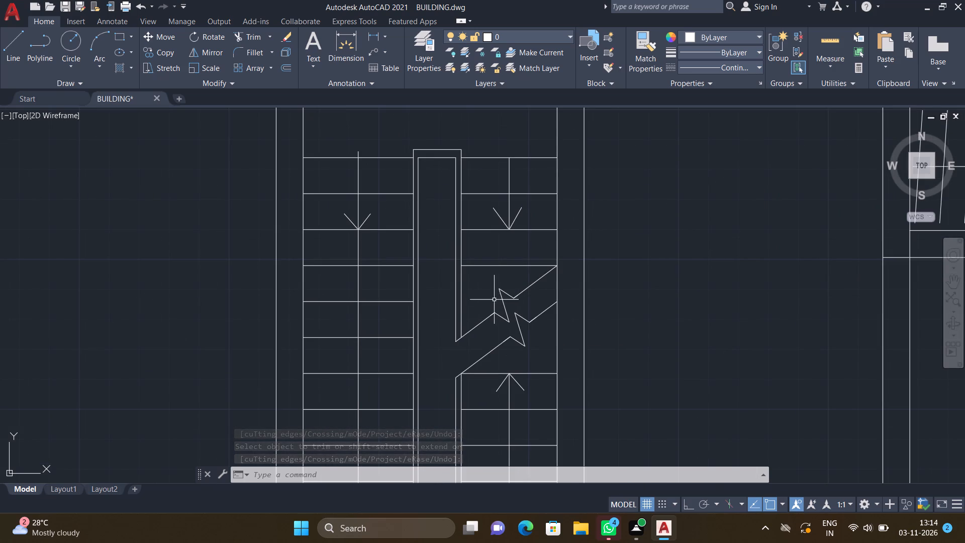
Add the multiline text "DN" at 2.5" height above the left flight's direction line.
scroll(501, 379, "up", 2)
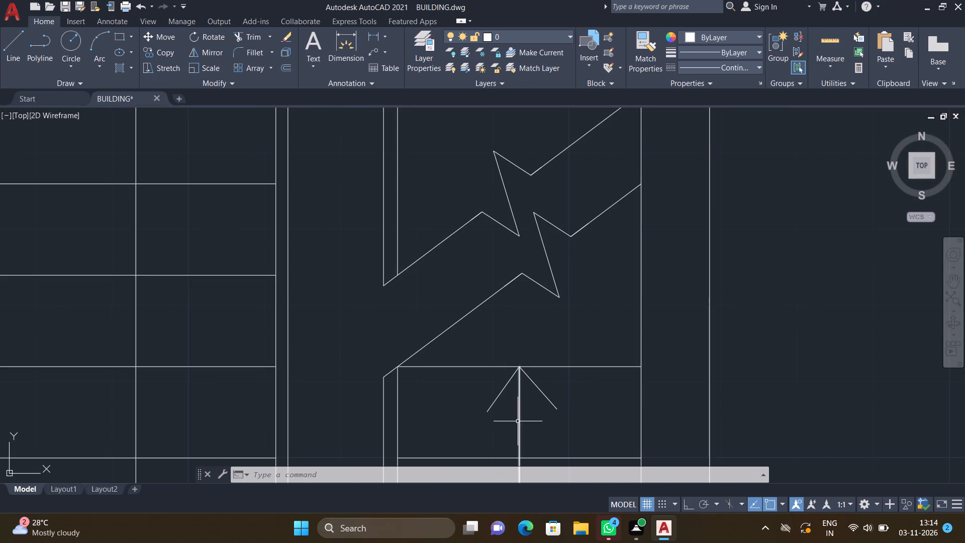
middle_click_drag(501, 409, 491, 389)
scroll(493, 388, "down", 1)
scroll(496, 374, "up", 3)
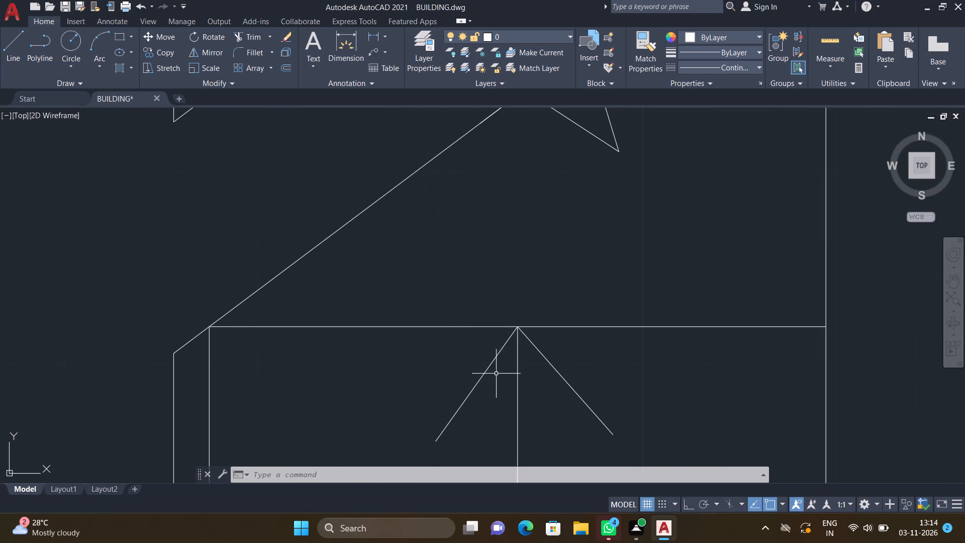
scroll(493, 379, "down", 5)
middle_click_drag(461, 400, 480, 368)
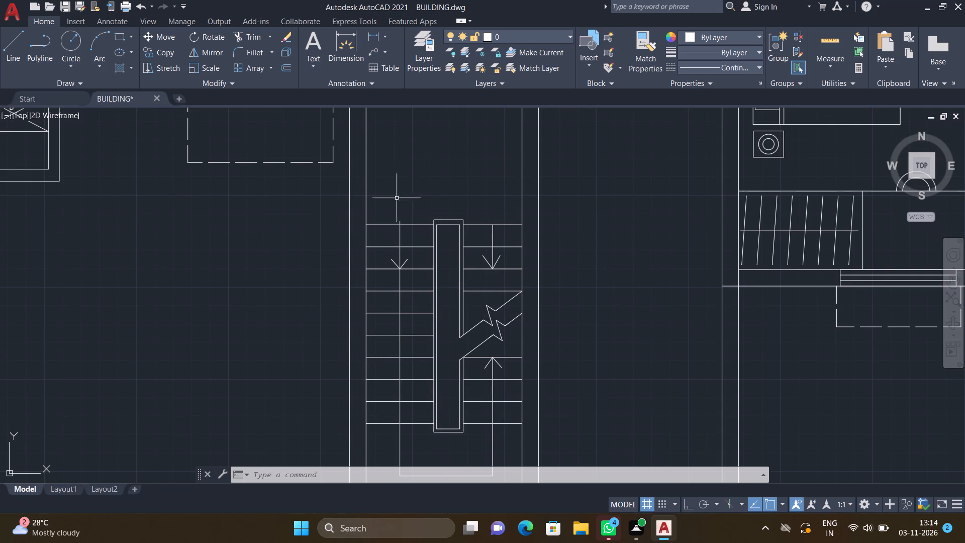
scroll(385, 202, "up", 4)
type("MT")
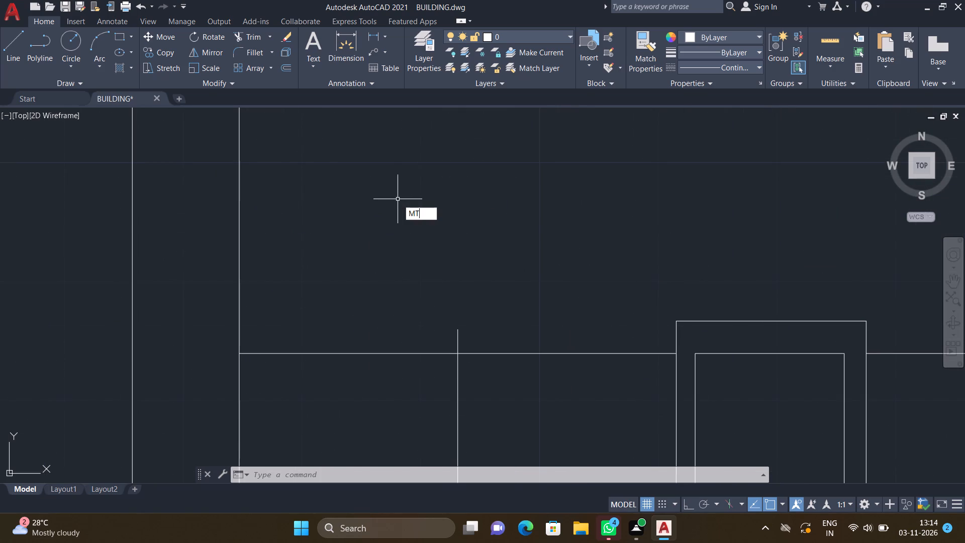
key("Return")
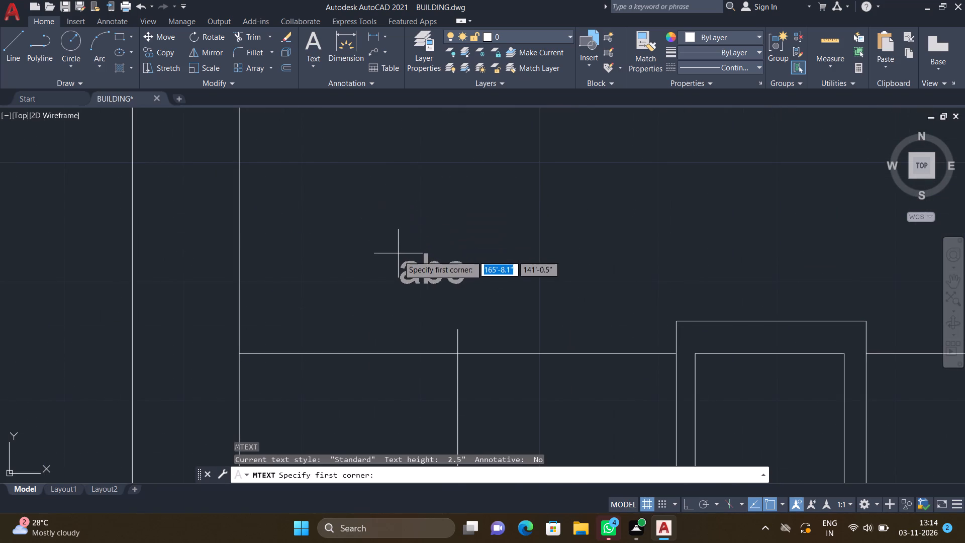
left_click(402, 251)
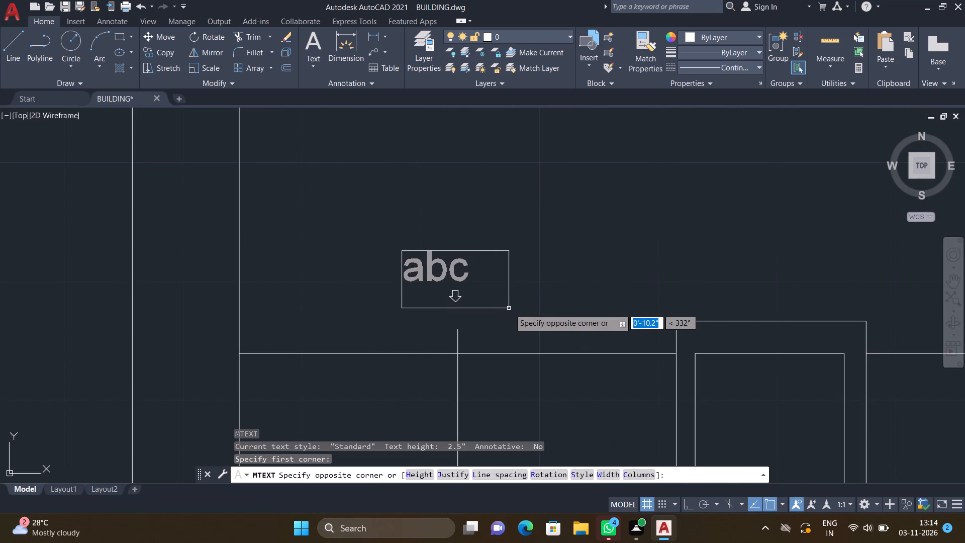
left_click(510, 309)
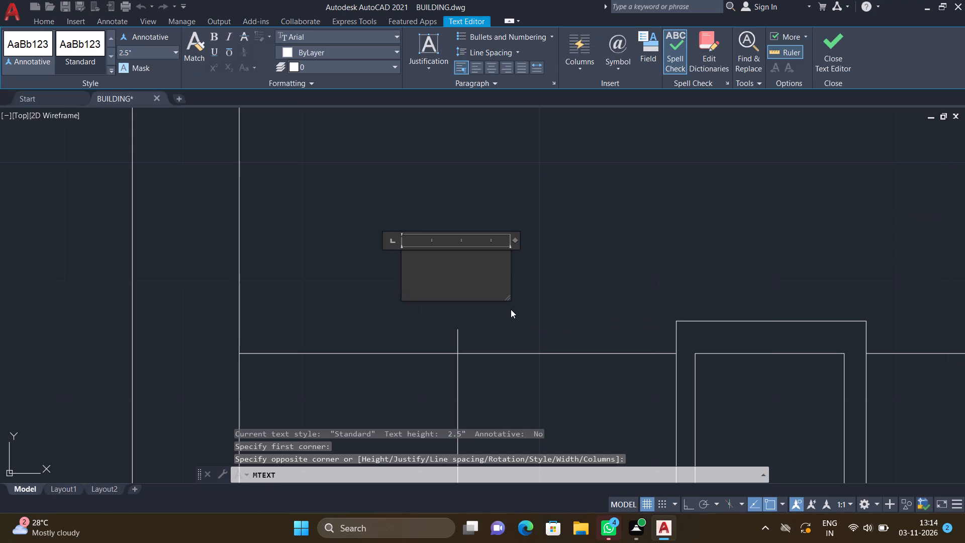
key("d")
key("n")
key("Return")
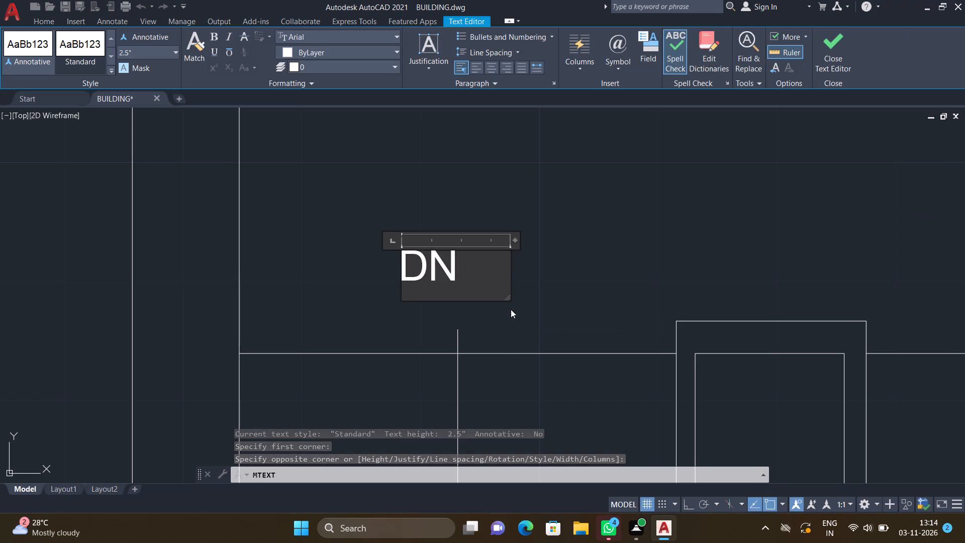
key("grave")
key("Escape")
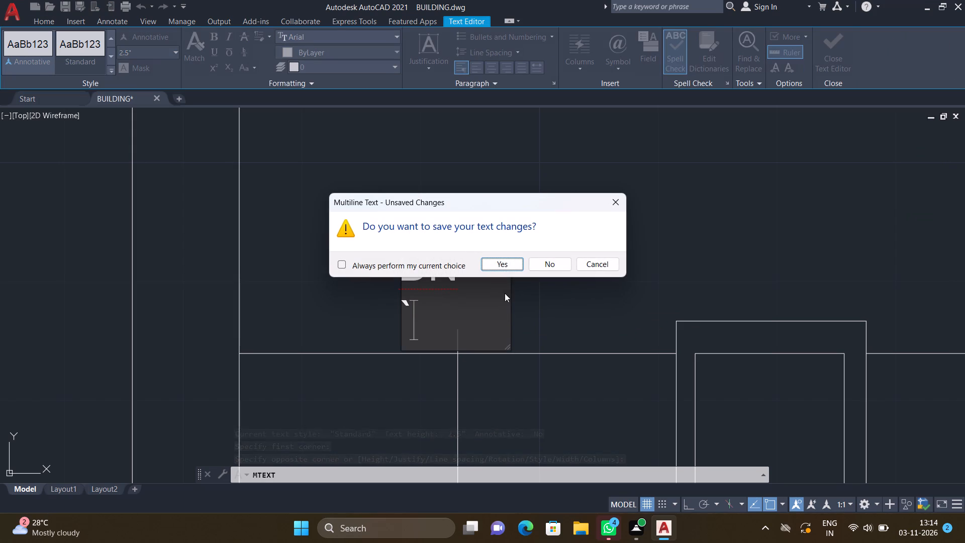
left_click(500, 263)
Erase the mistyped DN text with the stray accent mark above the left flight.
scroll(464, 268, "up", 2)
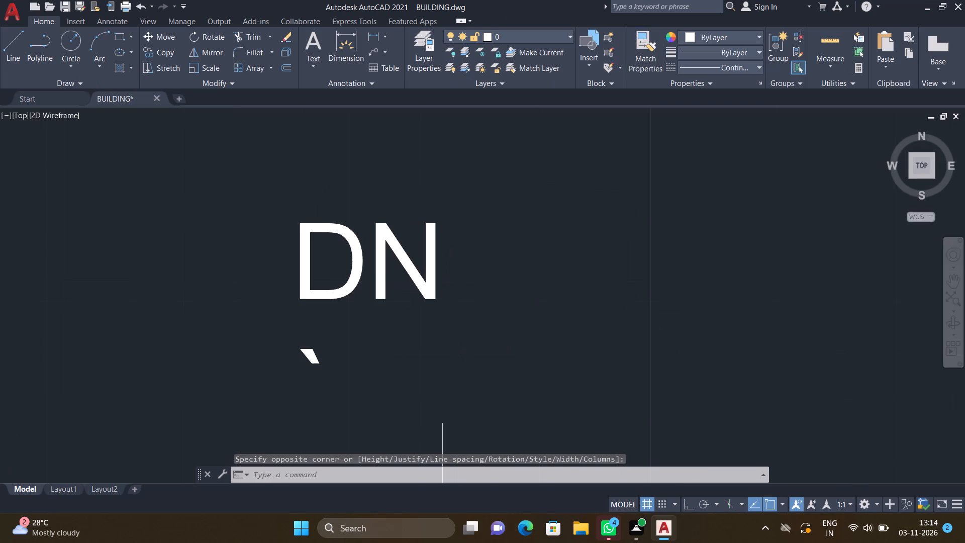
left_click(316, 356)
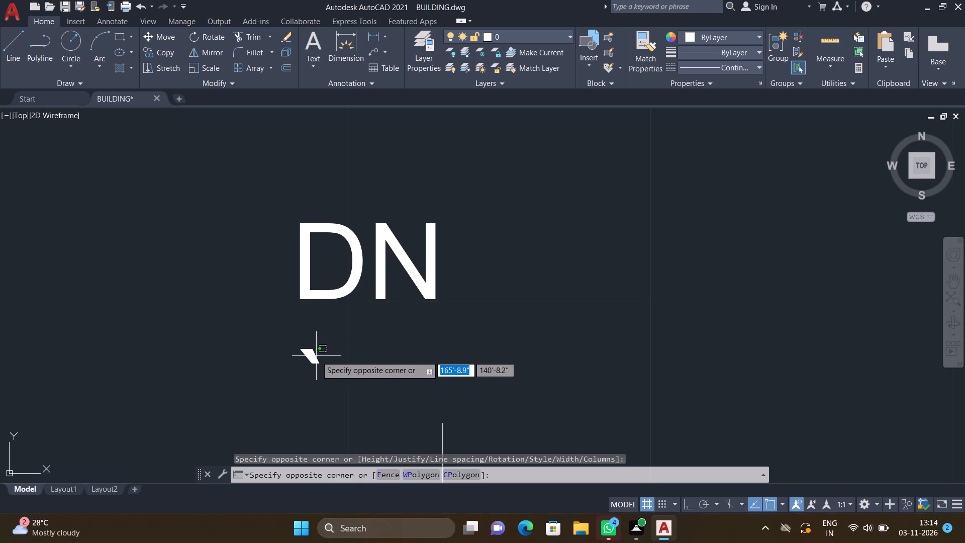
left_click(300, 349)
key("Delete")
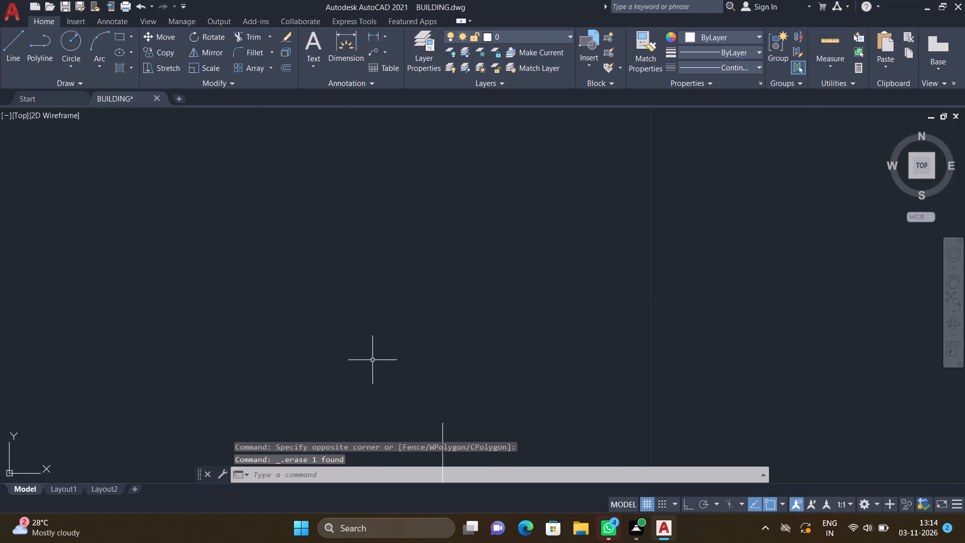
Add a fresh 2.5" high multiline text "DN" above the start of the left flight's direction line.
scroll(374, 358, "down", 3)
key("m")
key("t")
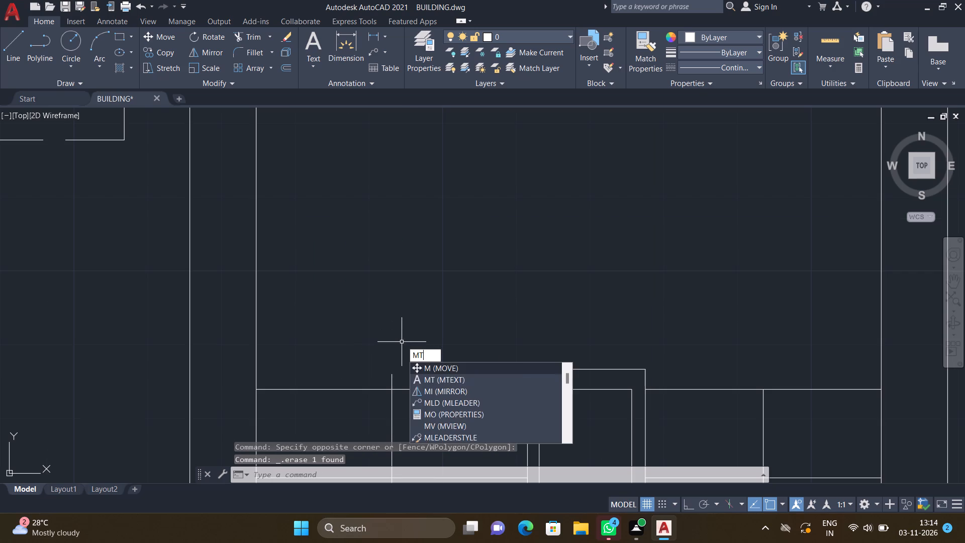
key("Return")
scroll(372, 348, "up", 2)
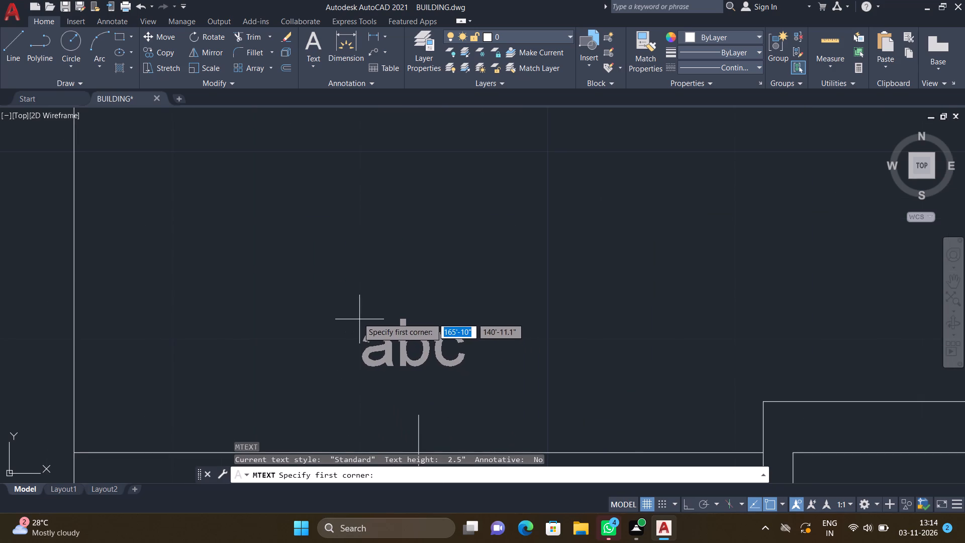
left_click(350, 310)
left_click(490, 394)
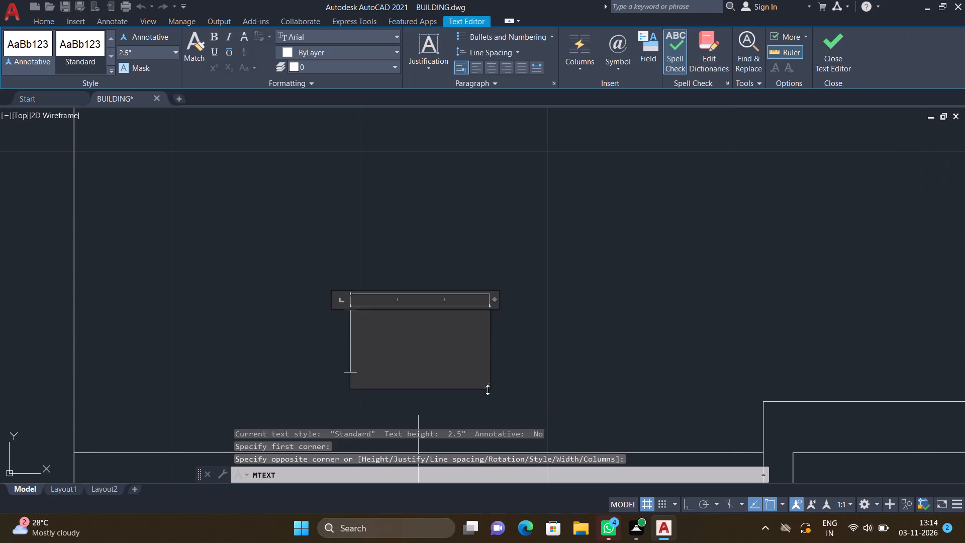
type("DN")
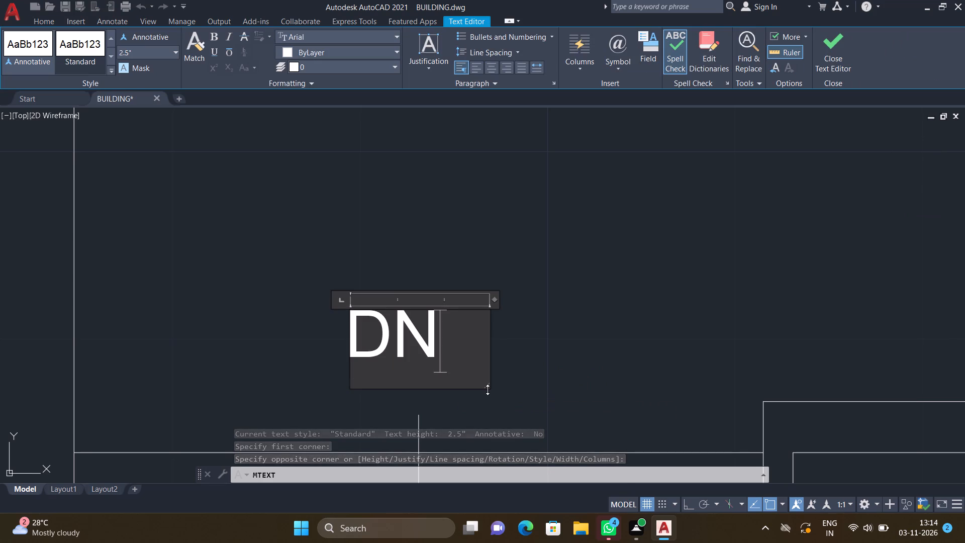
key("Return")
key("Escape")
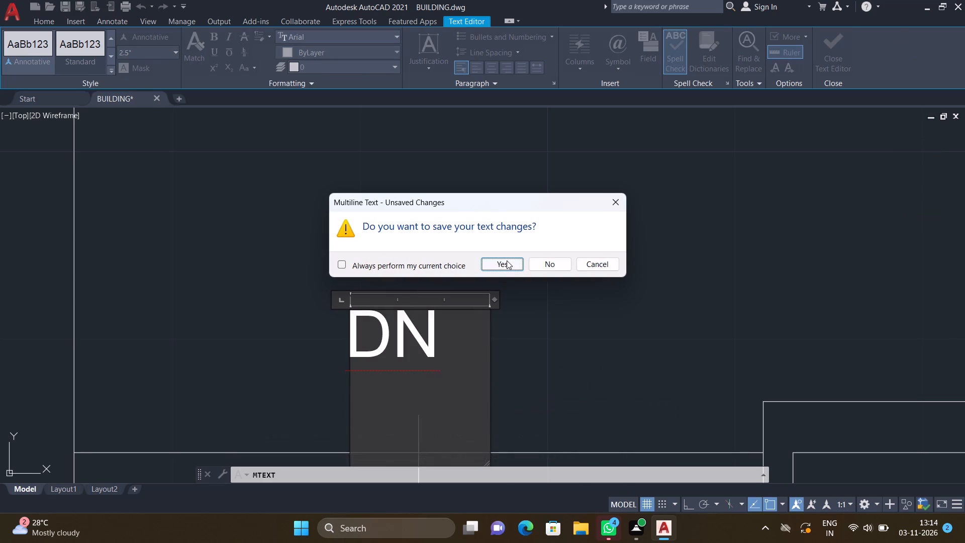
left_click(507, 260)
Move the DN label from its lower-left corner so it sits centred just above the left flight's direction line.
scroll(504, 266, "down", 2)
scroll(478, 313, "up", 3)
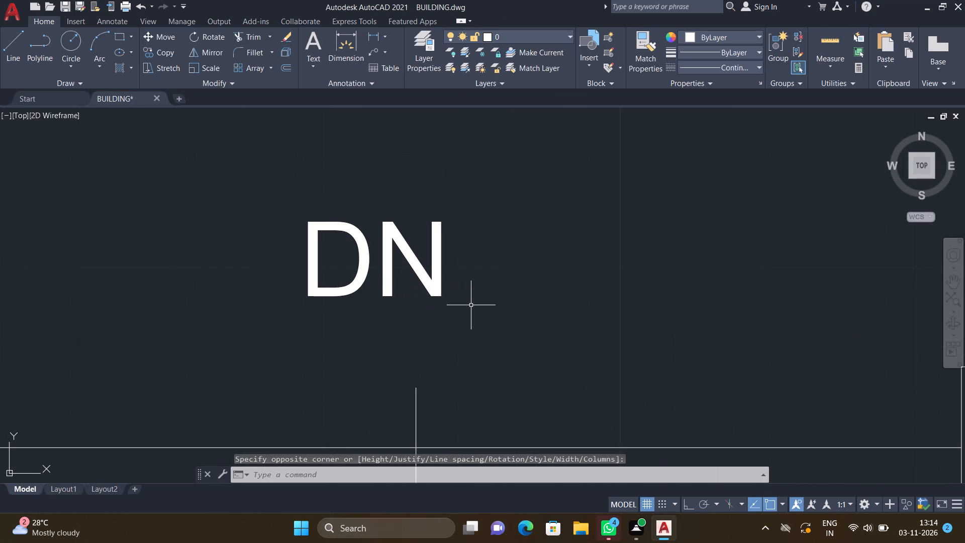
key("m")
key("Return")
left_click_drag(472, 314, 463, 310)
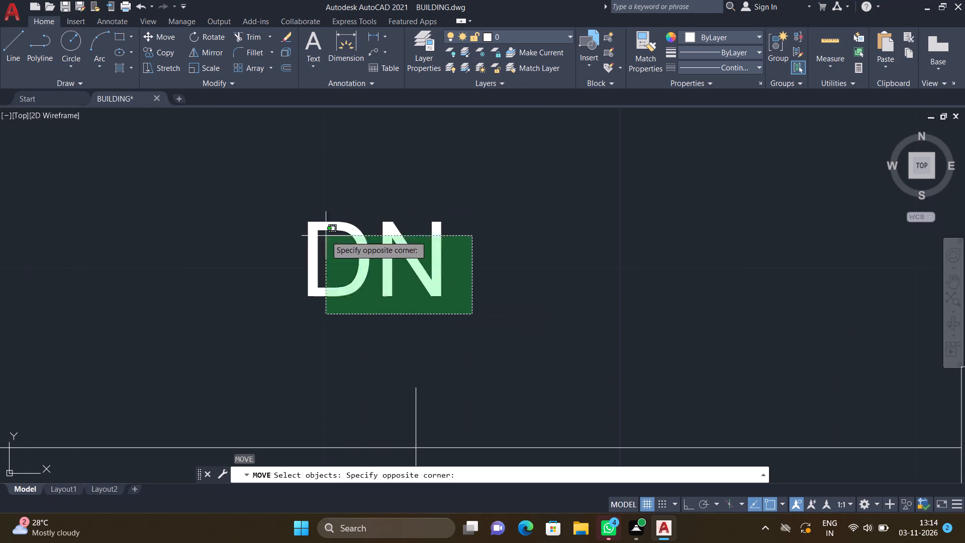
left_click(209, 151)
key("Return")
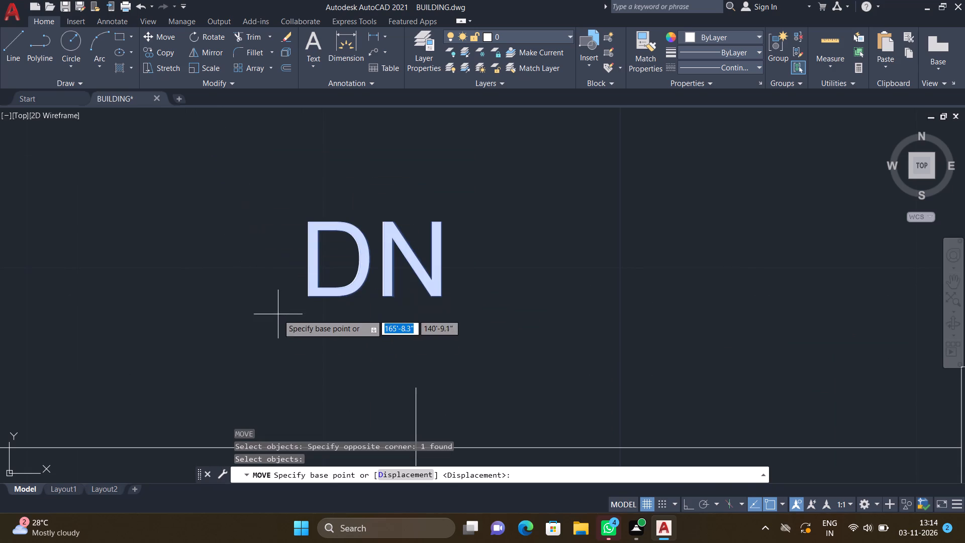
scroll(305, 311, "up", 2)
left_click(307, 275)
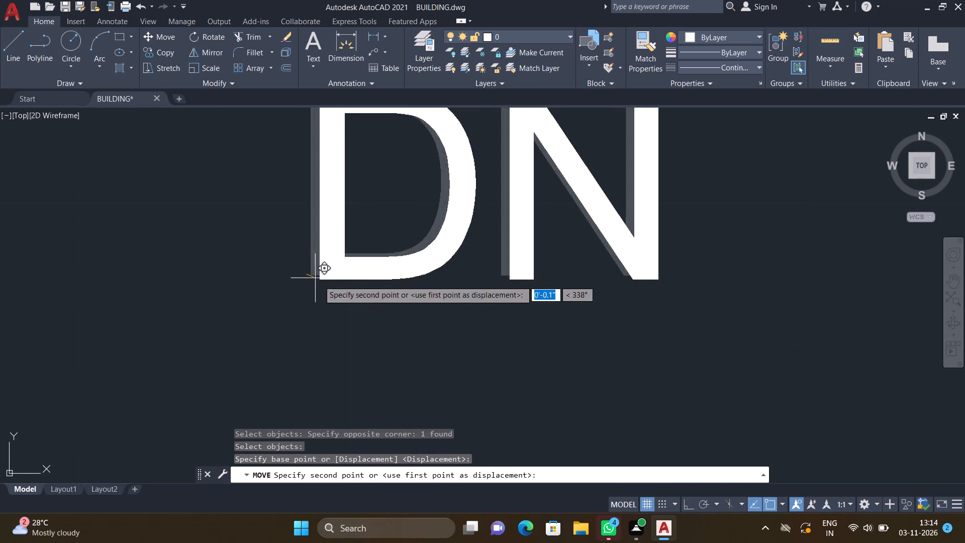
scroll(366, 315, "down", 2)
left_click(393, 359)
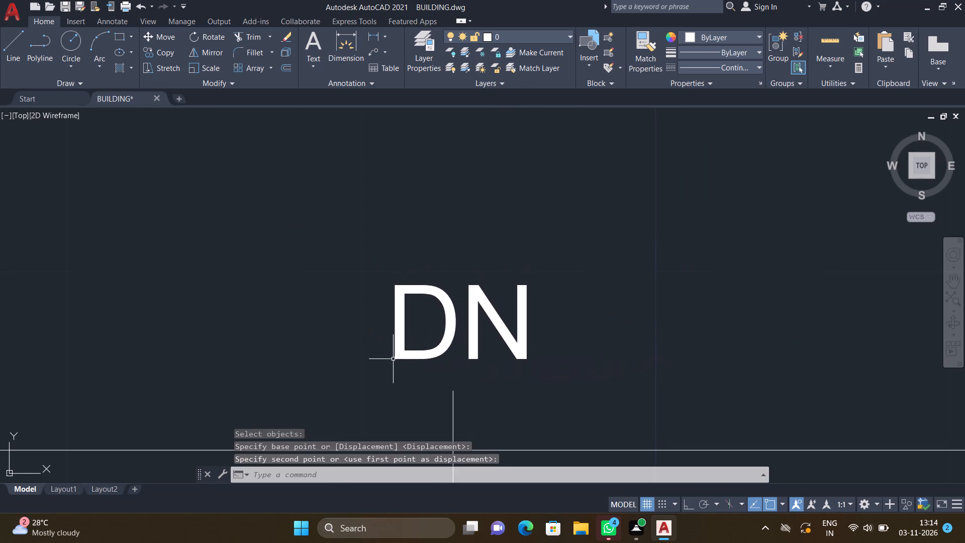
Add the 2.5" high multiline text "UP" just above the start of the right flight's direction line.
scroll(423, 345, "down", 3)
scroll(483, 387, "down", 1)
middle_click_drag(466, 379, 415, 316)
scroll(415, 312, "down", 2)
scroll(508, 312, "up", 3)
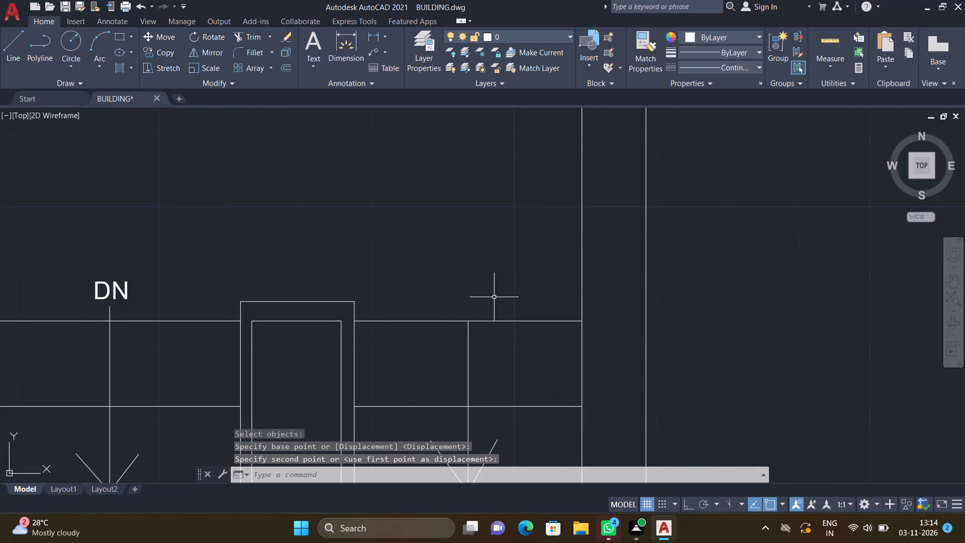
type("MT")
key("Return")
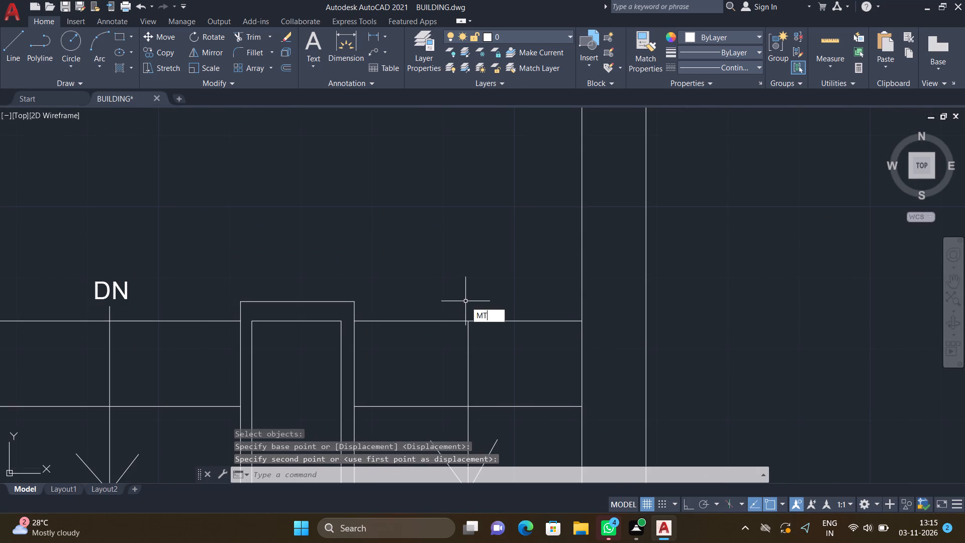
scroll(463, 295, "up", 2)
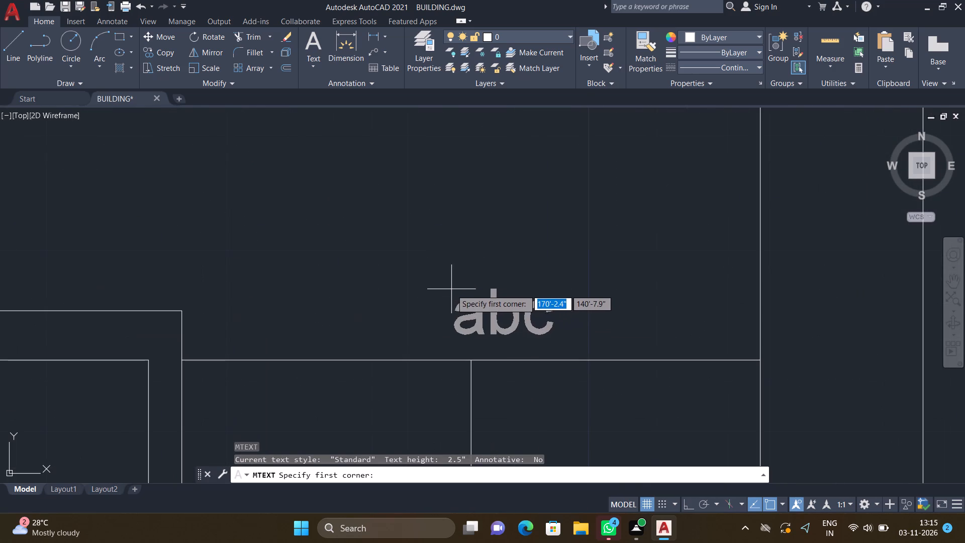
left_click(416, 277)
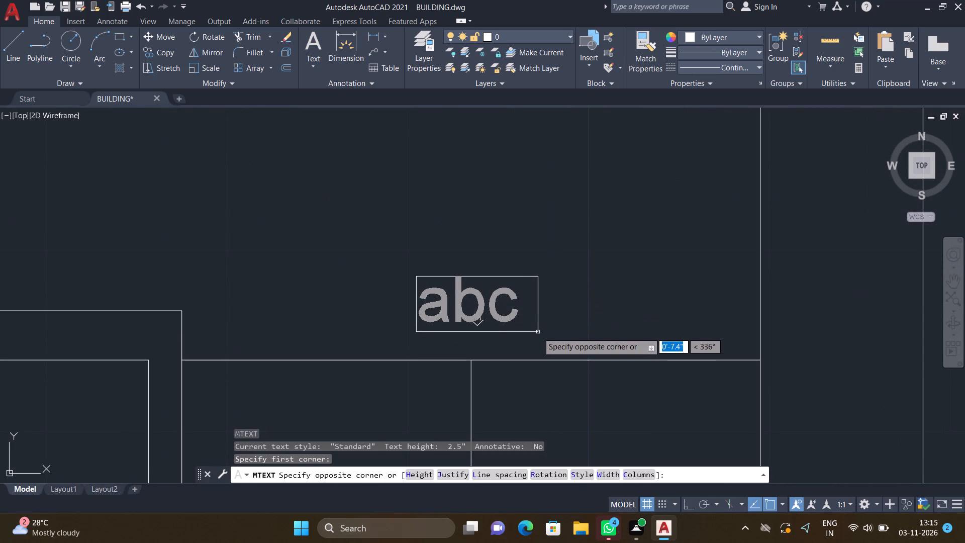
double_click(538, 335)
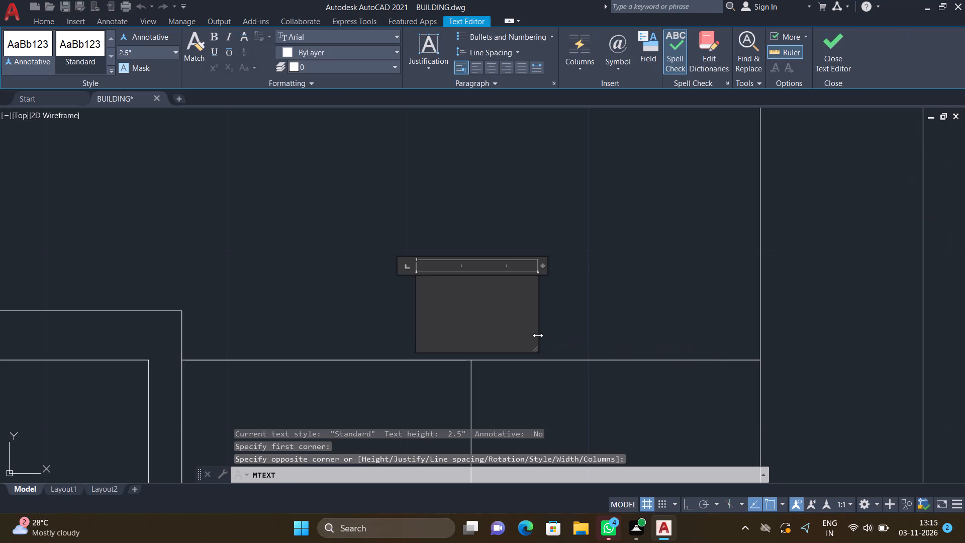
type("UP")
key("Return")
key("Escape")
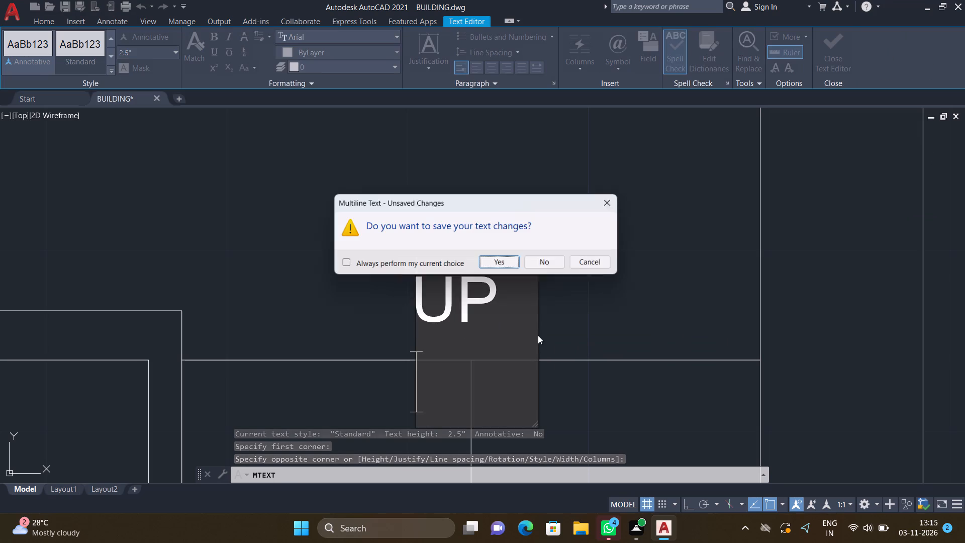
left_click(496, 264)
Check the DN and UP labels, the open lower end of the stairwell walls, and the overall building plan.
scroll(495, 284, "down", 3)
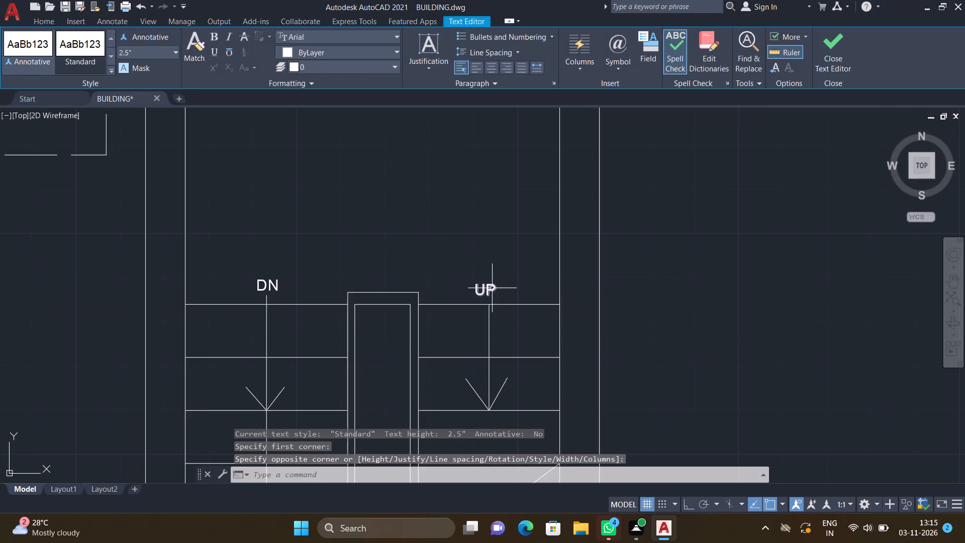
scroll(467, 322, "down", 2)
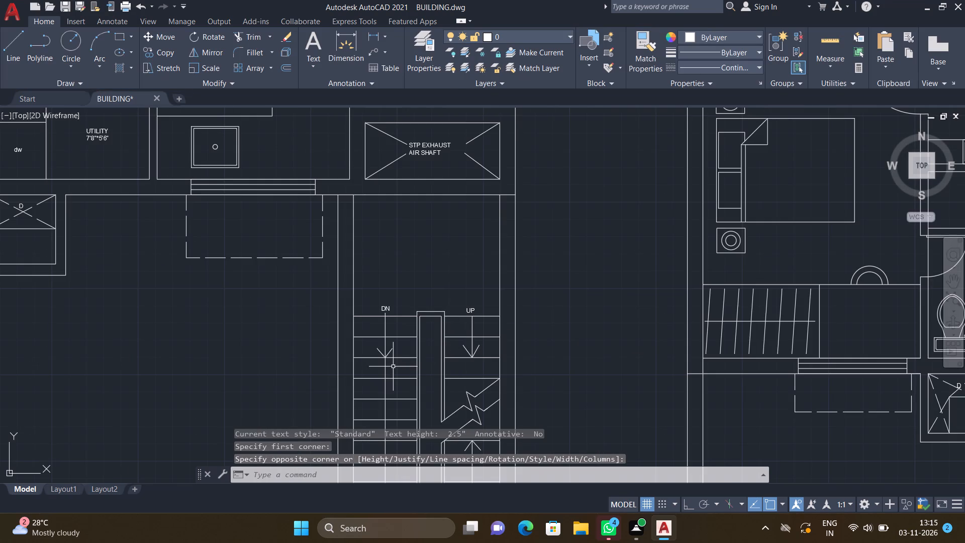
scroll(400, 360, "up", 3)
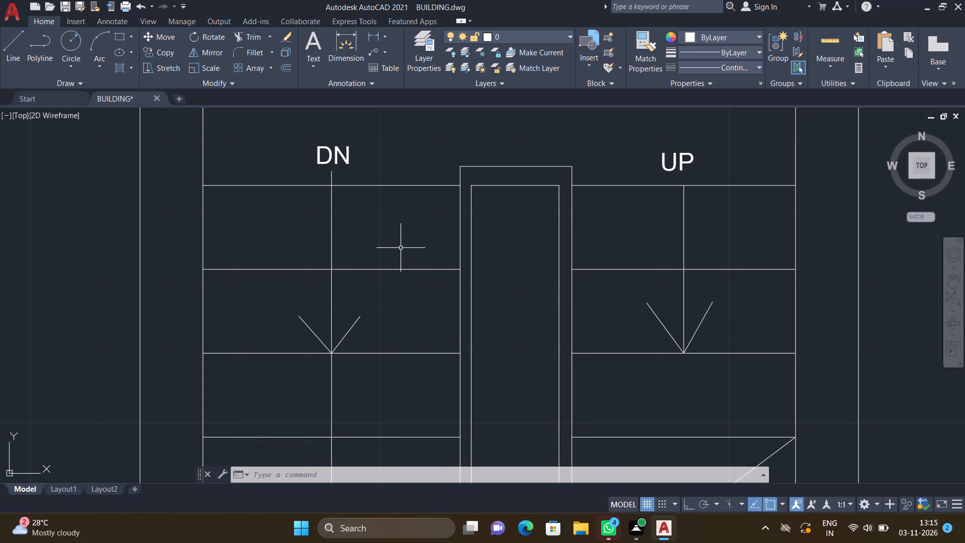
scroll(403, 288, "down", 5)
middle_click_drag(383, 303, 382, 271)
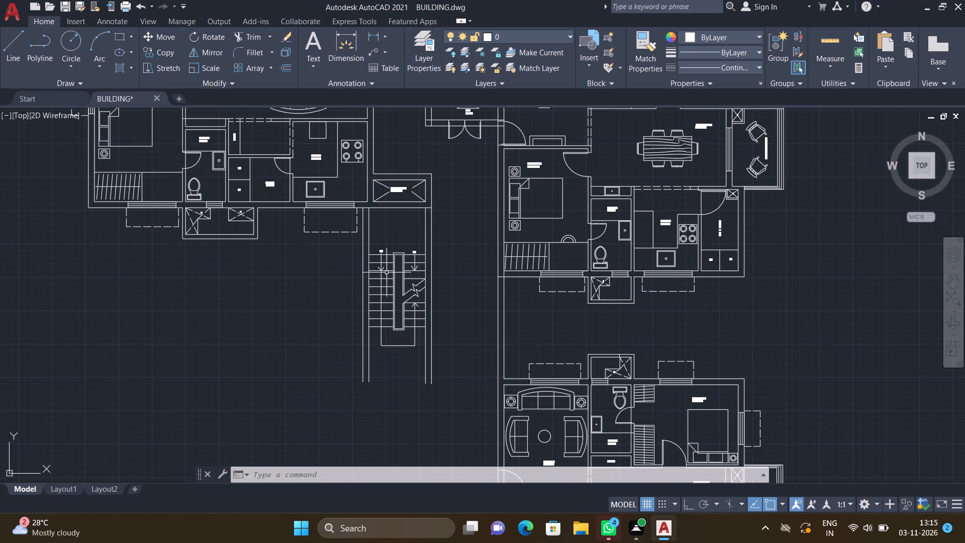
scroll(367, 379, "up", 2)
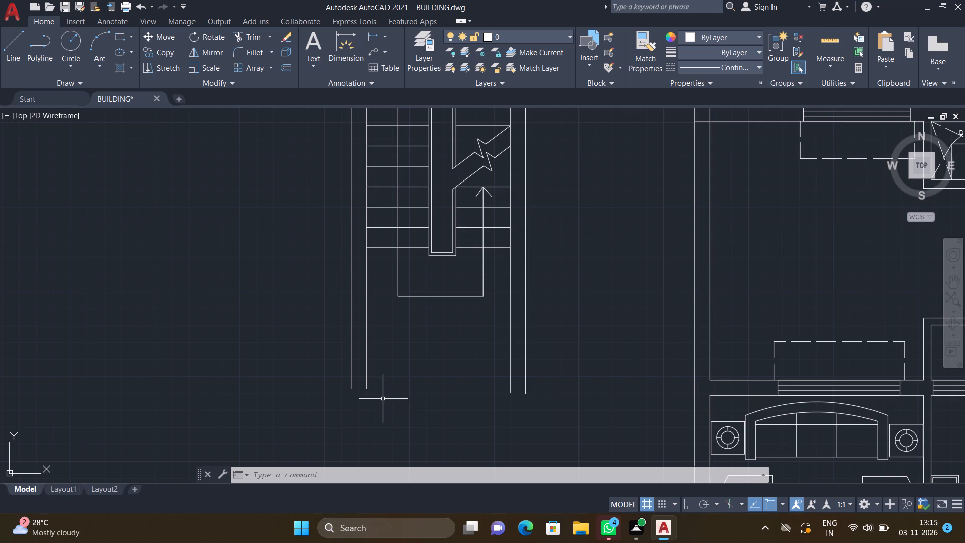
scroll(381, 368, "down", 3)
scroll(399, 327, "down", 3)
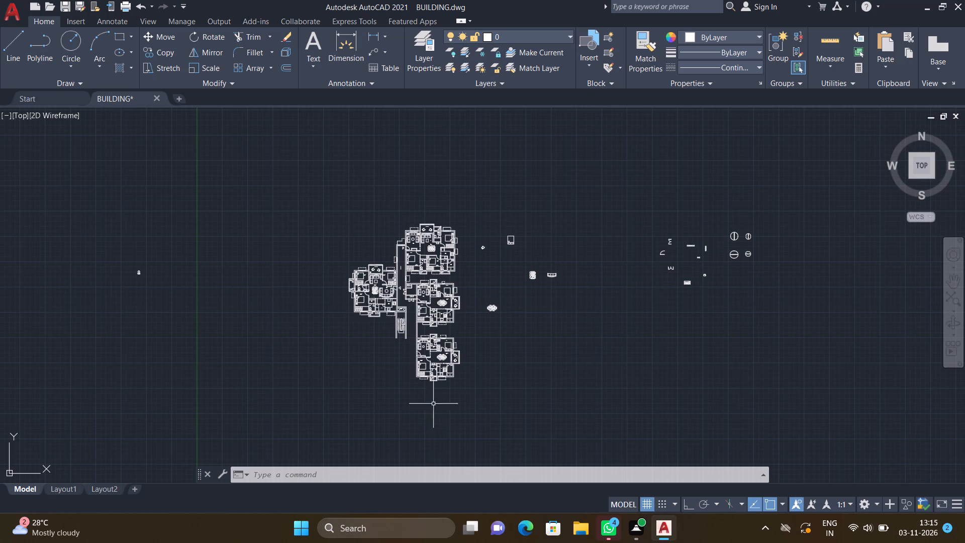
scroll(421, 383, "up", 4)
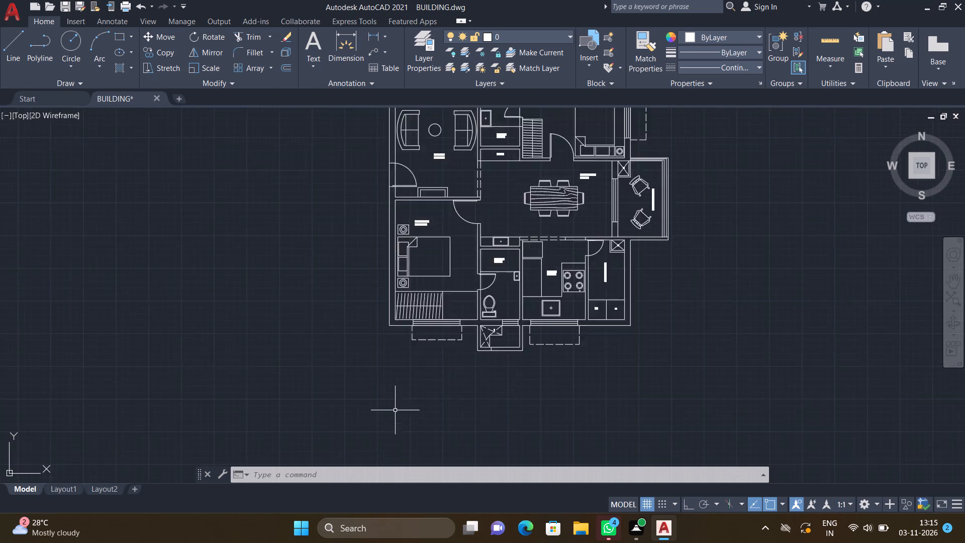
Draw a vertical line over 100' long straight down from the inner lower-left corner of the lowest flat's M.Bedroom, below the wardrobe.
scroll(395, 410, "up", 1)
key("l")
key("Return")
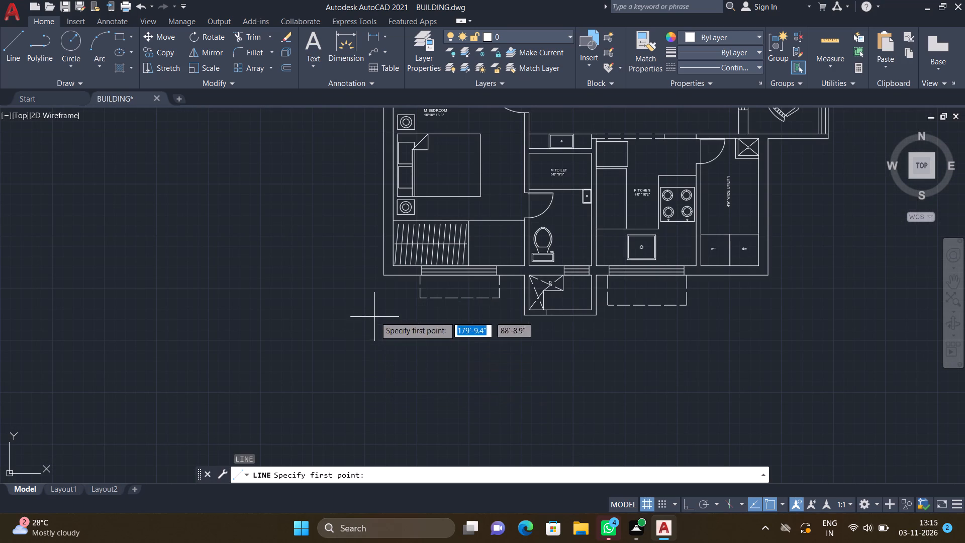
scroll(401, 273, "up", 2)
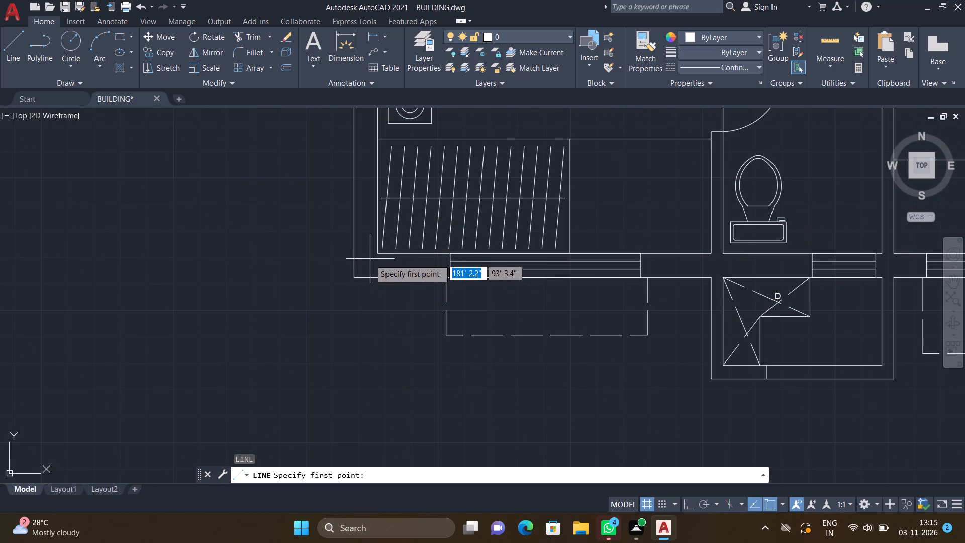
scroll(378, 266, "up", 3)
left_click_drag(365, 217, 365, 217)
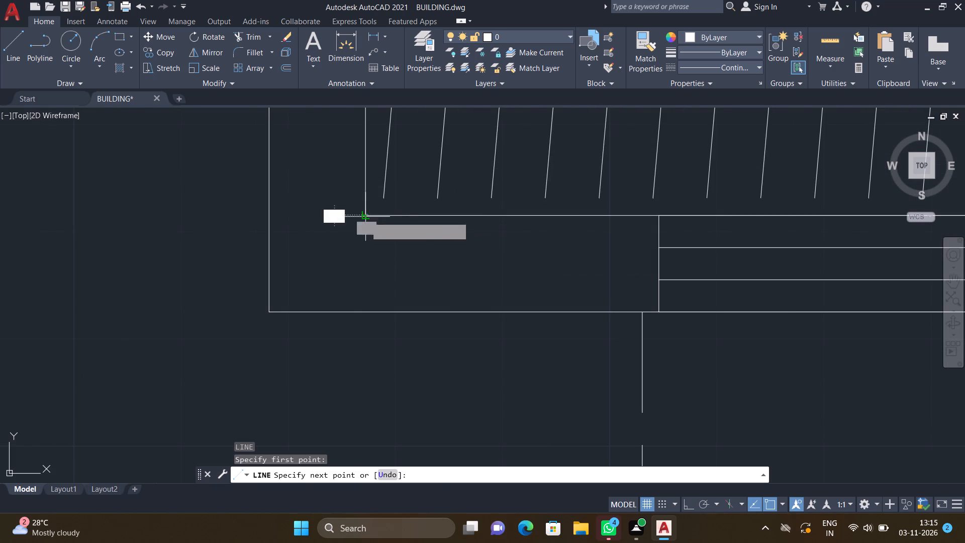
left_click_drag(365, 217, 365, 222)
scroll(346, 341, "down", 4)
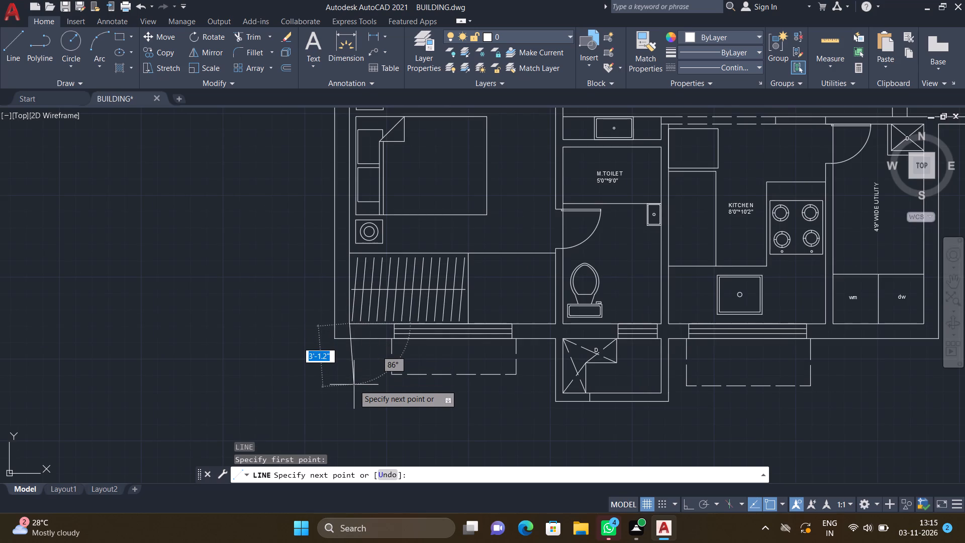
key("F8")
scroll(354, 384, "down", 4)
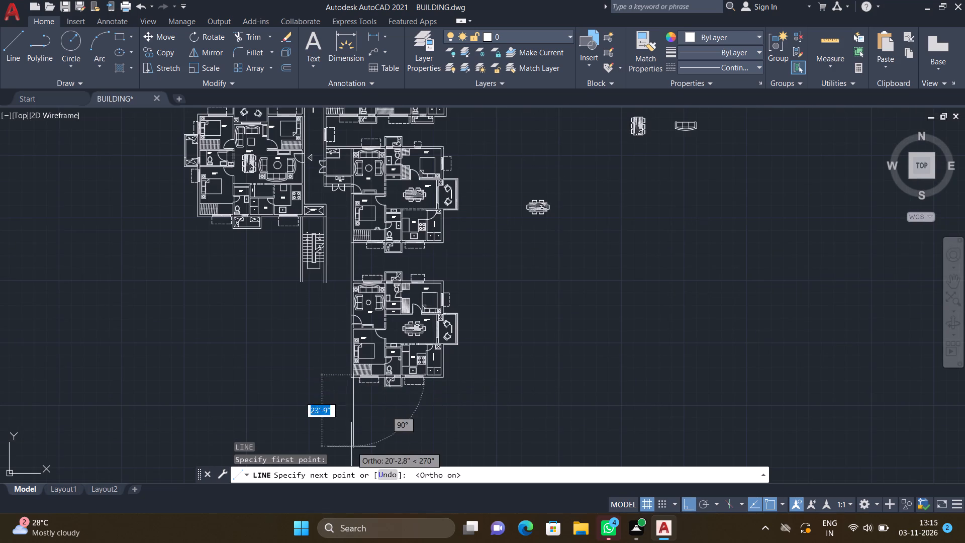
scroll(343, 363, "down", 4)
scroll(335, 430, "up", 3)
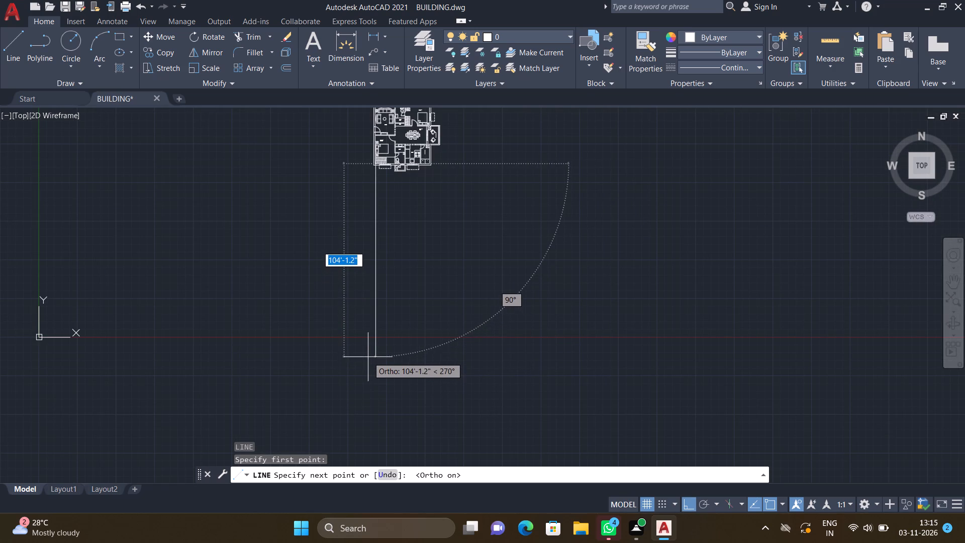
left_click(369, 364)
key("Return")
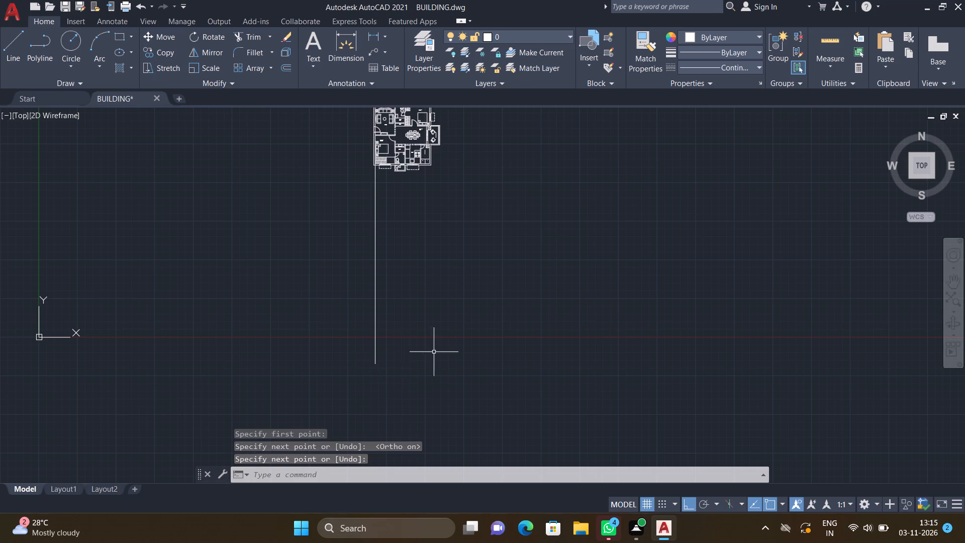
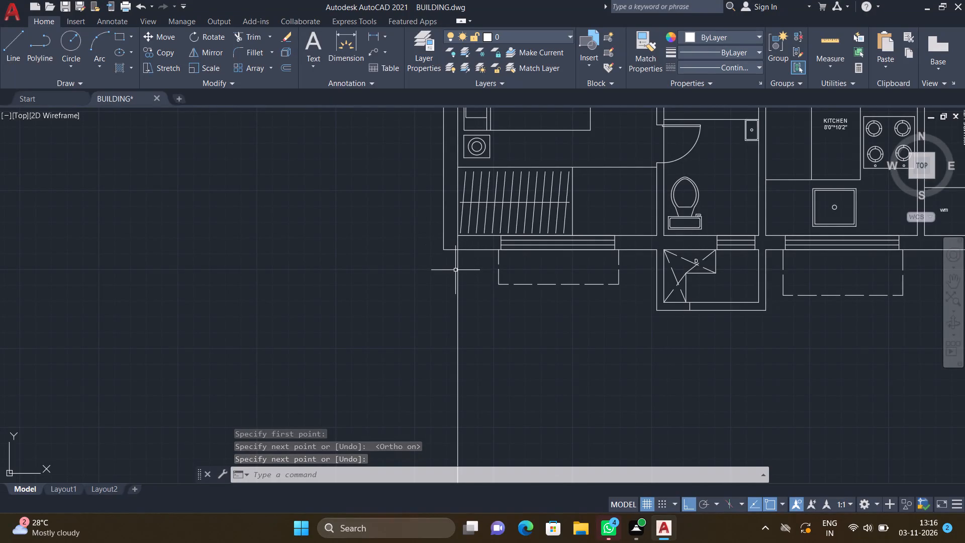
Draw a vertical line about 107' long down from the lowest flat's outer lower-left corner, ending level with the neighbouring vertical line.
key("l")
key("Return")
scroll(442, 259, "up", 3)
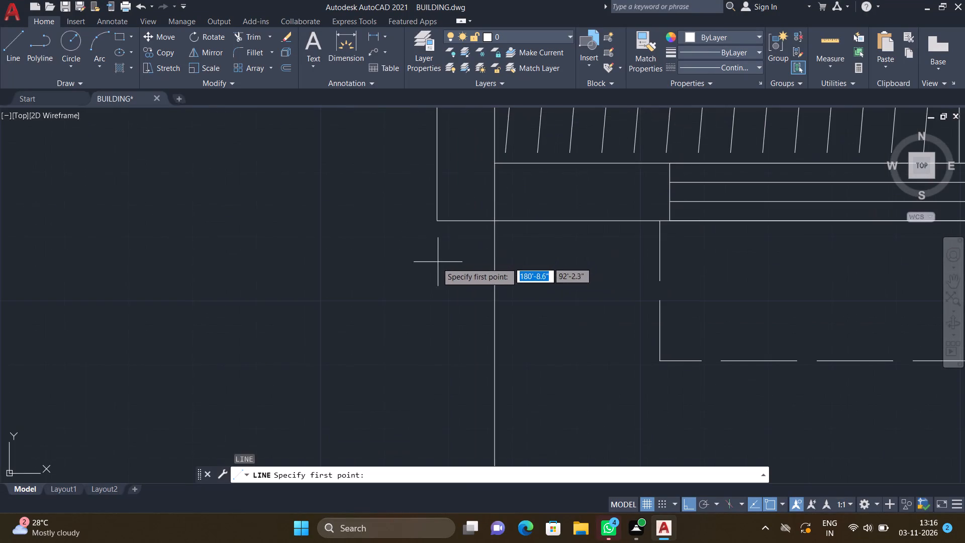
left_click(433, 220)
scroll(455, 317, "down", 3)
middle_click_drag(430, 382, 422, 312)
scroll(422, 309, "down", 3)
scroll(418, 422, "up", 3)
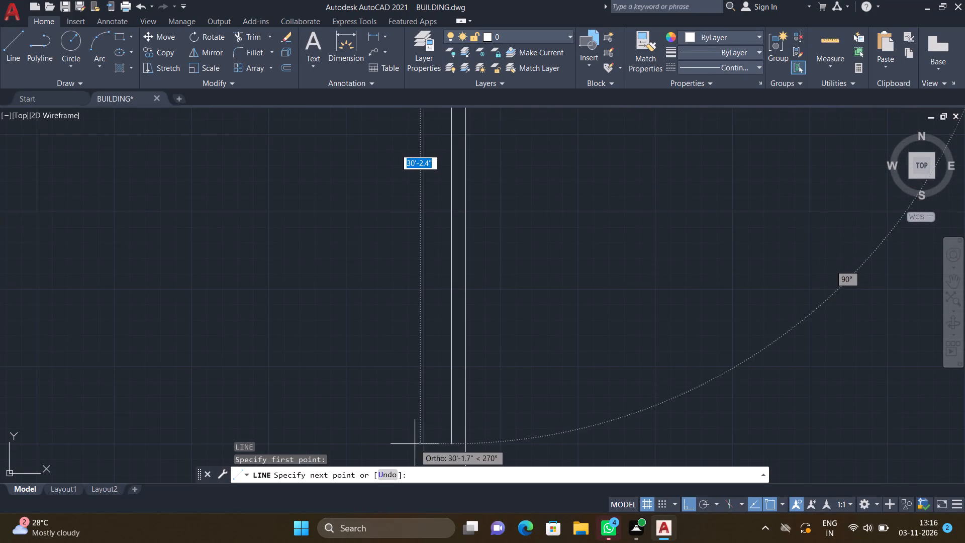
scroll(410, 392, "down", 4)
scroll(410, 444, "up", 1)
middle_click_drag(400, 429, 394, 334)
scroll(394, 334, "down", 4)
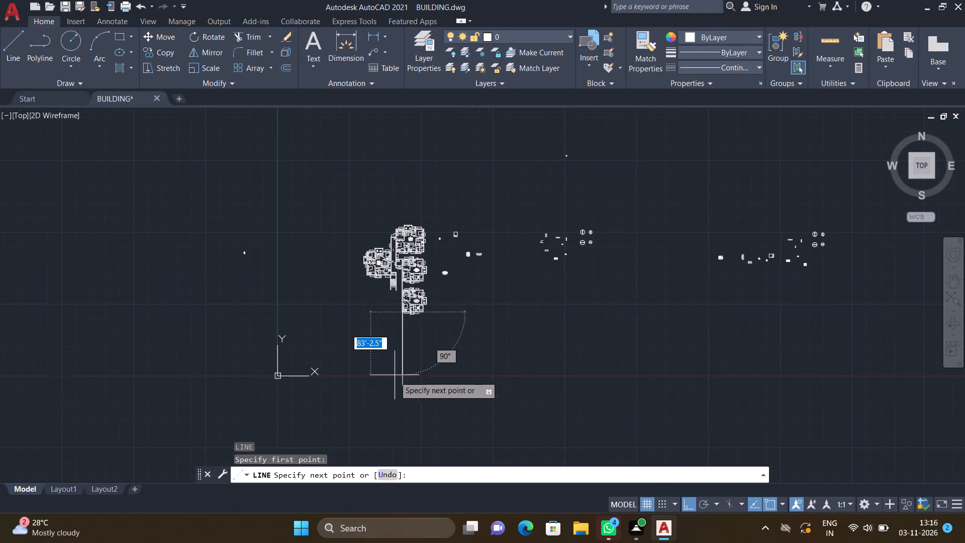
scroll(392, 399, "up", 3)
scroll(429, 353, "up", 3)
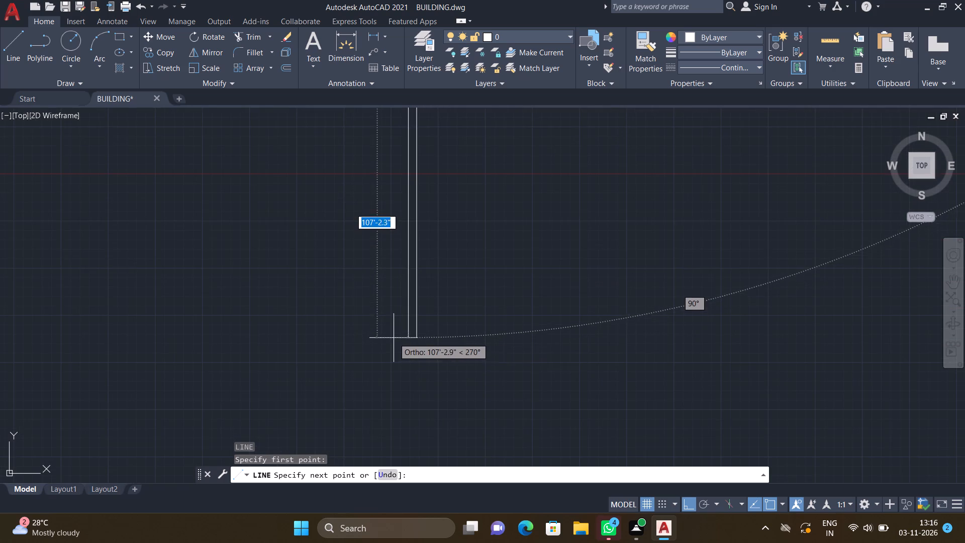
scroll(397, 336, "up", 2)
left_click(422, 338)
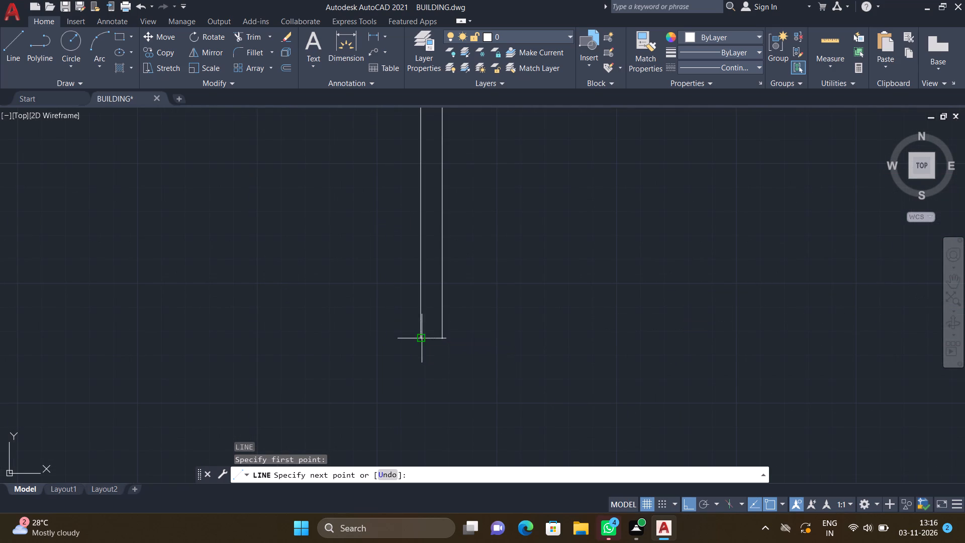
key("Return")
Draw a horizontal line about 41' long below the lowest flat, crossing both vertical wall lines.
scroll(414, 326, "down", 3)
middle_click_drag(406, 251, 431, 342)
scroll(432, 341, "down", 3)
scroll(440, 164, "up", 3)
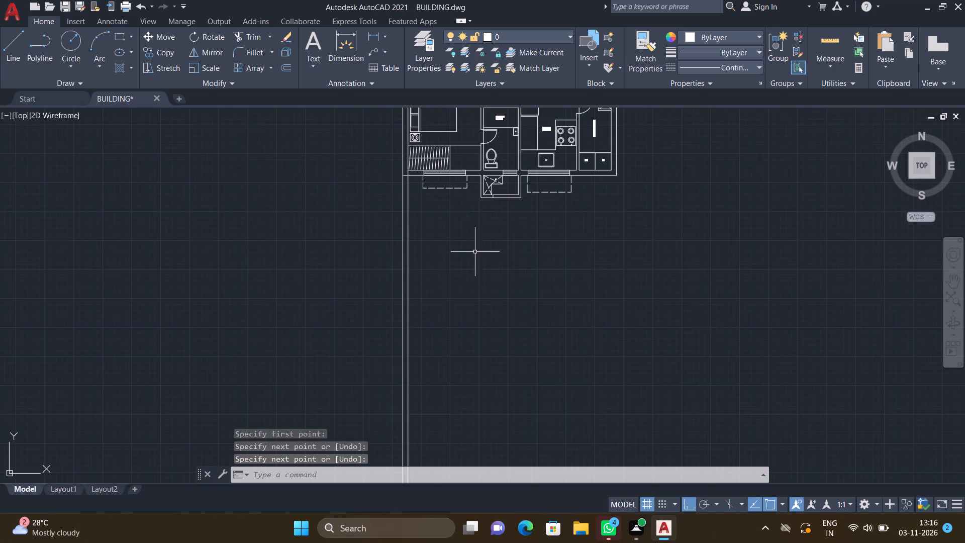
key("l")
key("Return")
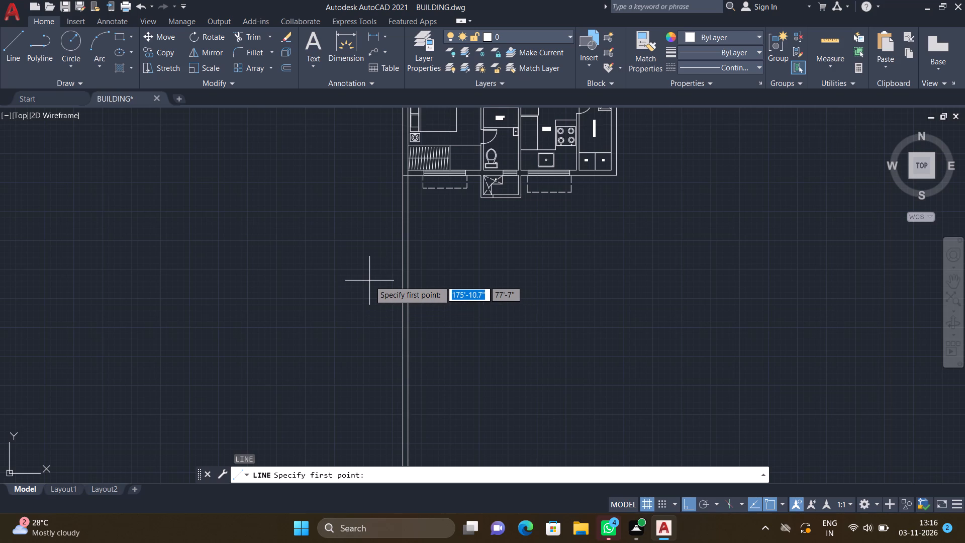
left_click(368, 281)
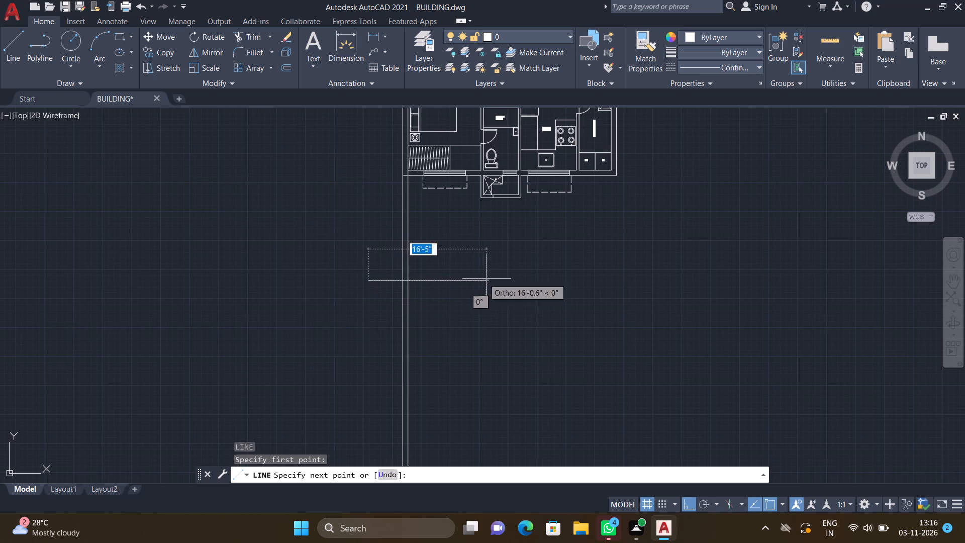
left_click(654, 280)
key("Return")
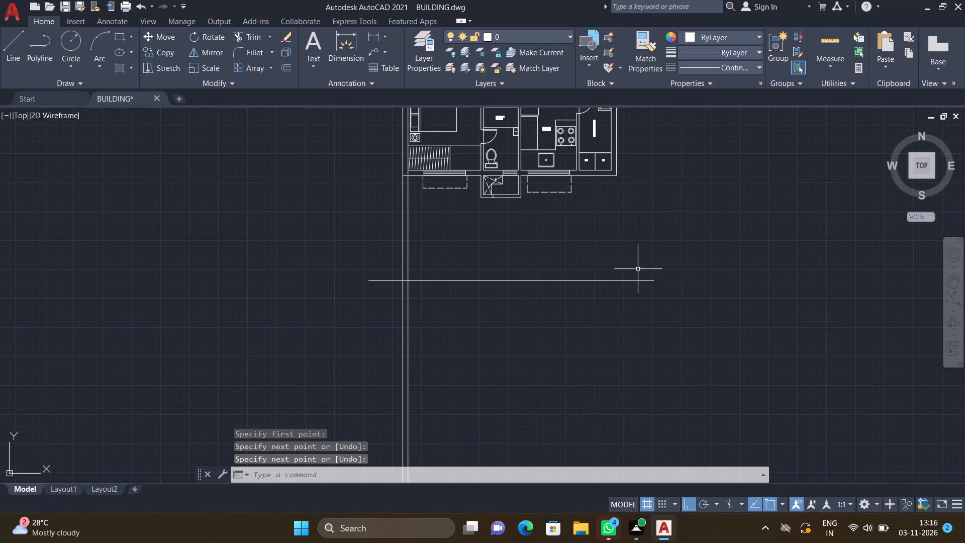
Trim off the parts of both vertical wall lines that run below the new horizontal line.
type("TR")
key("Return")
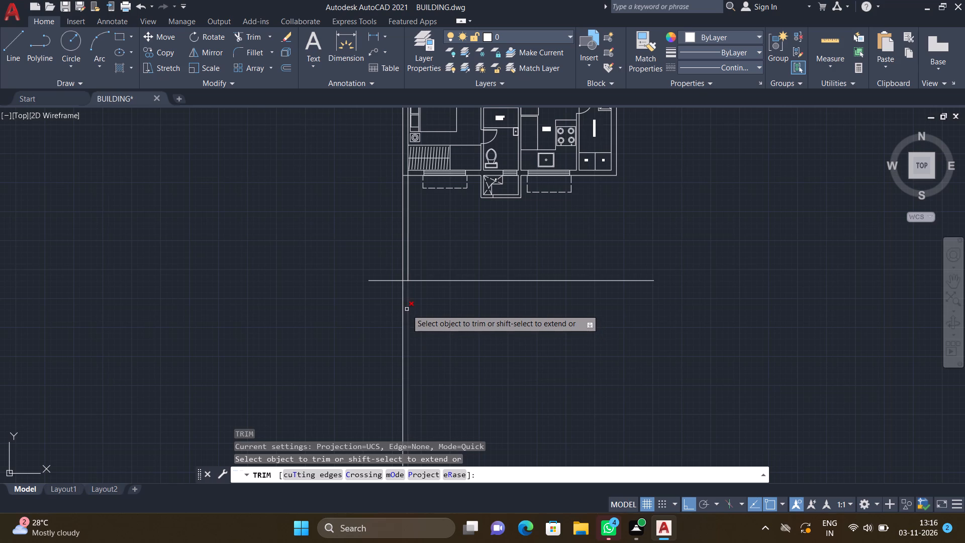
left_click(407, 309)
left_click(403, 301)
key("Return")
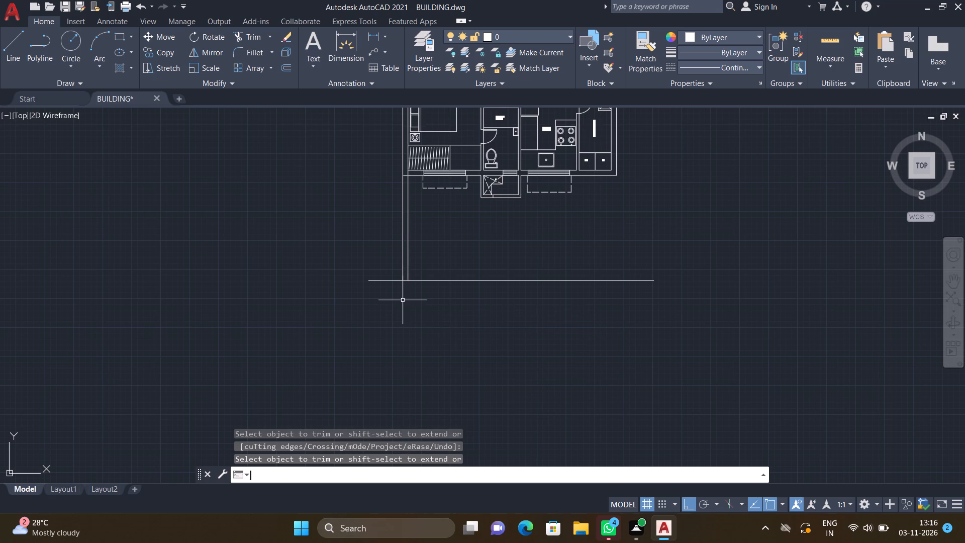
Offset the horizontal line below the lowest flat 9" downward to form a wall.
scroll(402, 298, "down", 2)
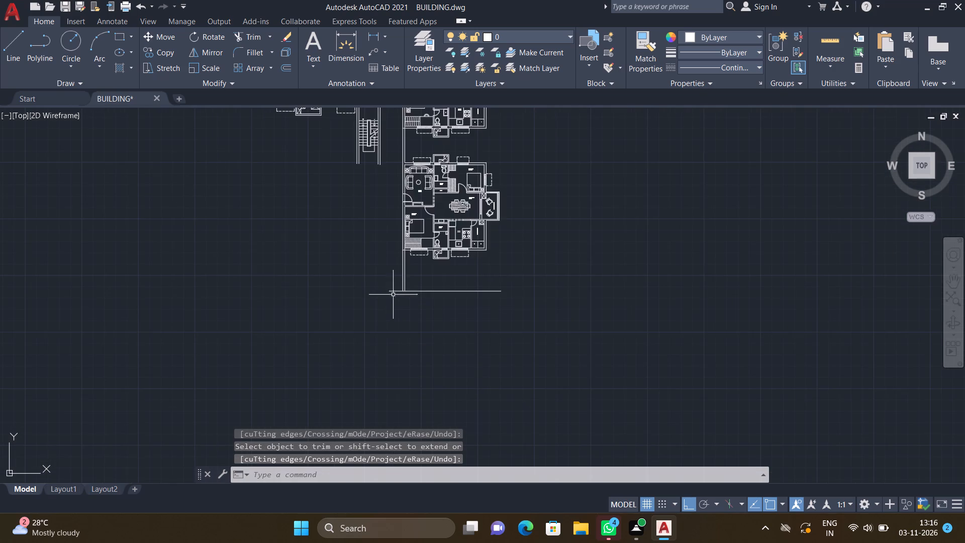
scroll(389, 296, "up", 3)
key("o")
key("Return")
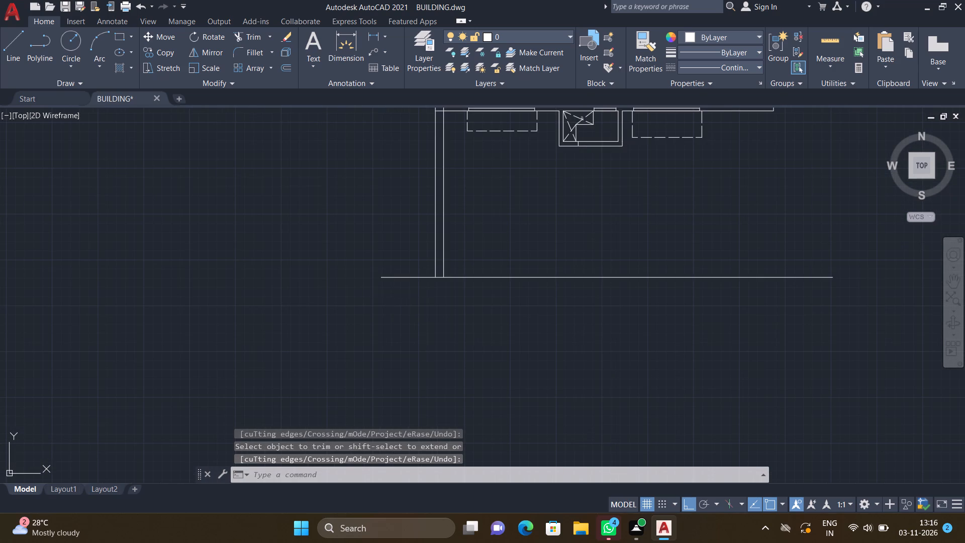
type("9\"")
key("Return")
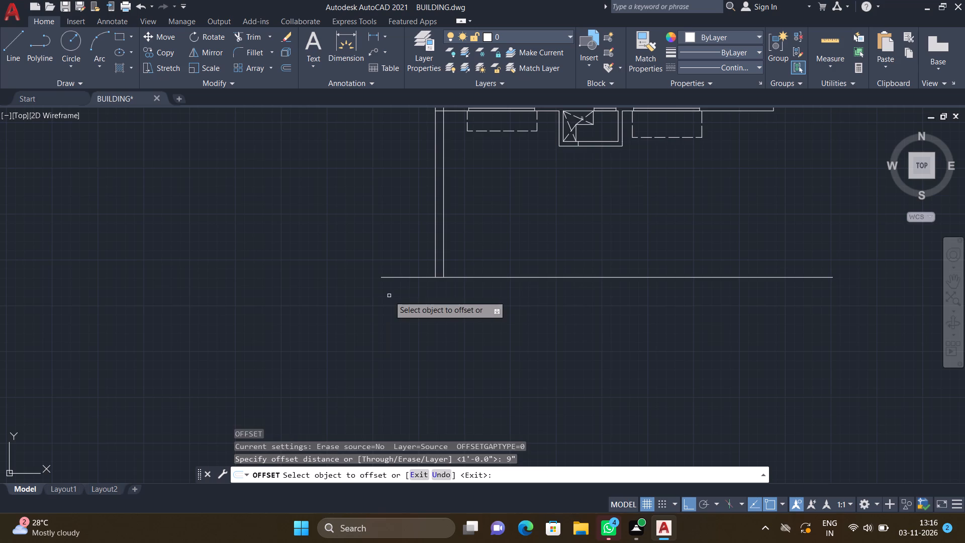
left_click(393, 278)
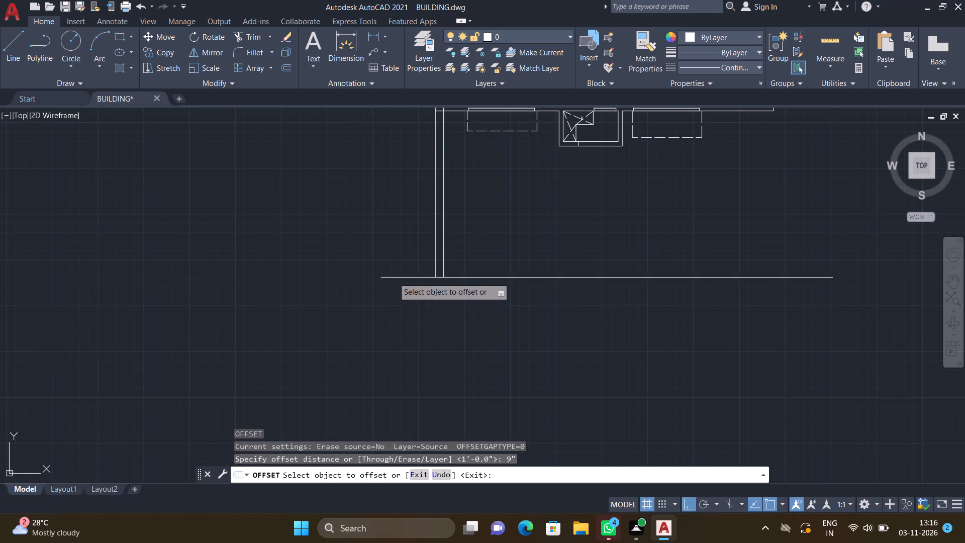
left_click(393, 328)
key("Return")
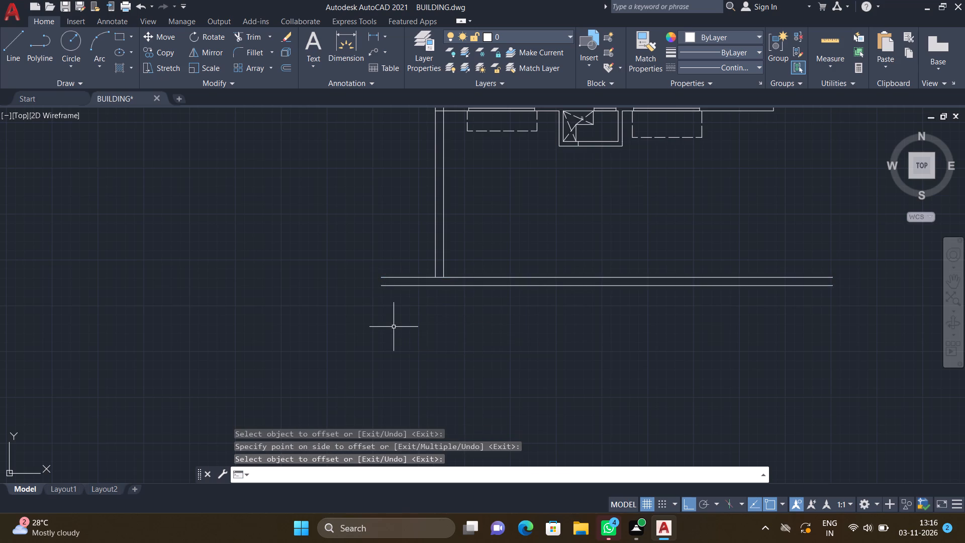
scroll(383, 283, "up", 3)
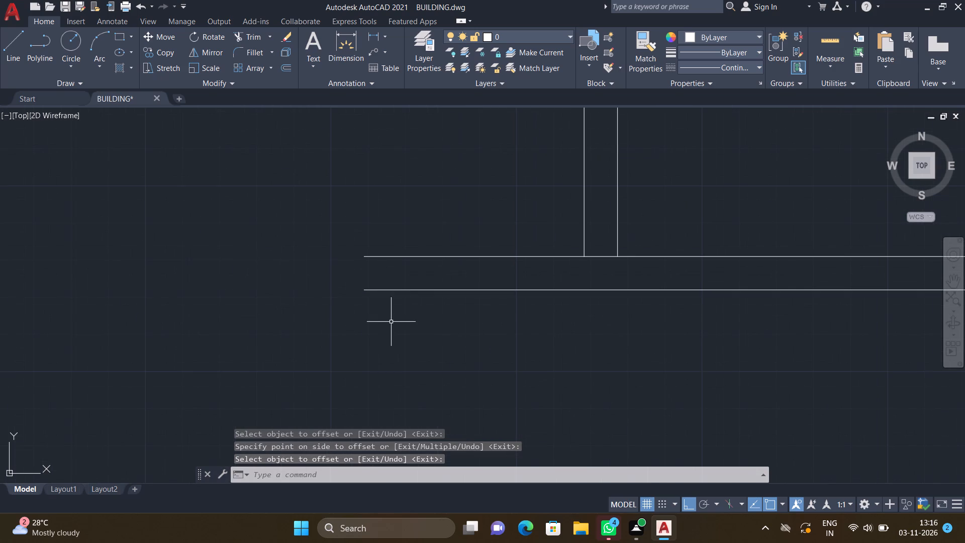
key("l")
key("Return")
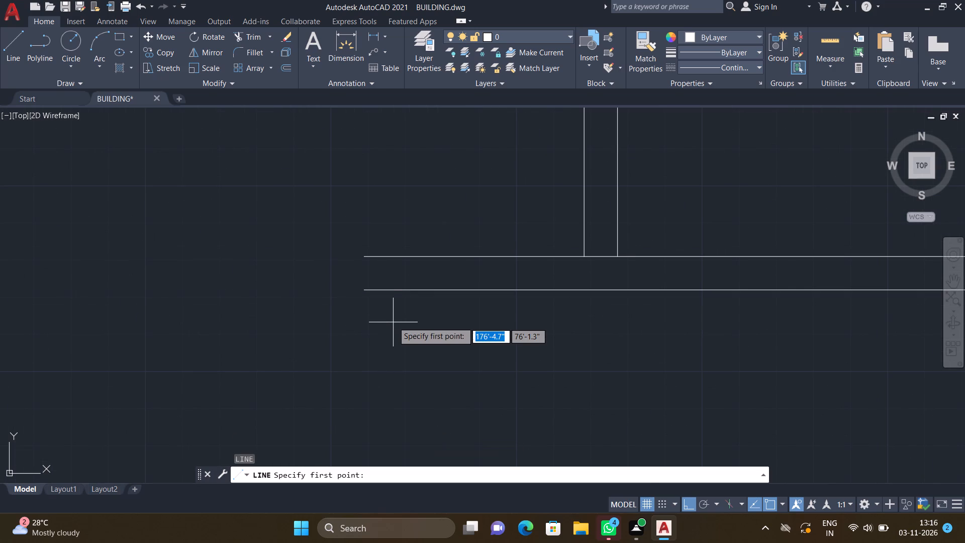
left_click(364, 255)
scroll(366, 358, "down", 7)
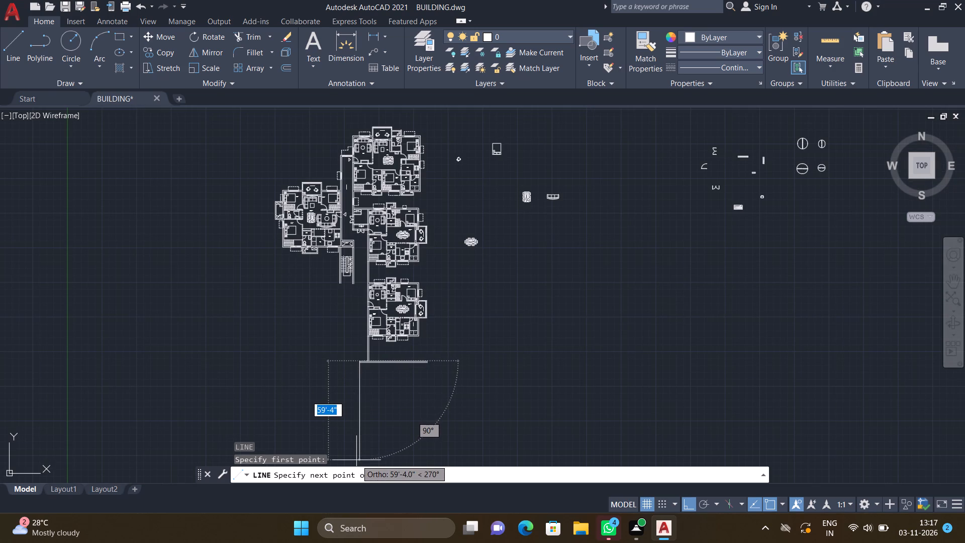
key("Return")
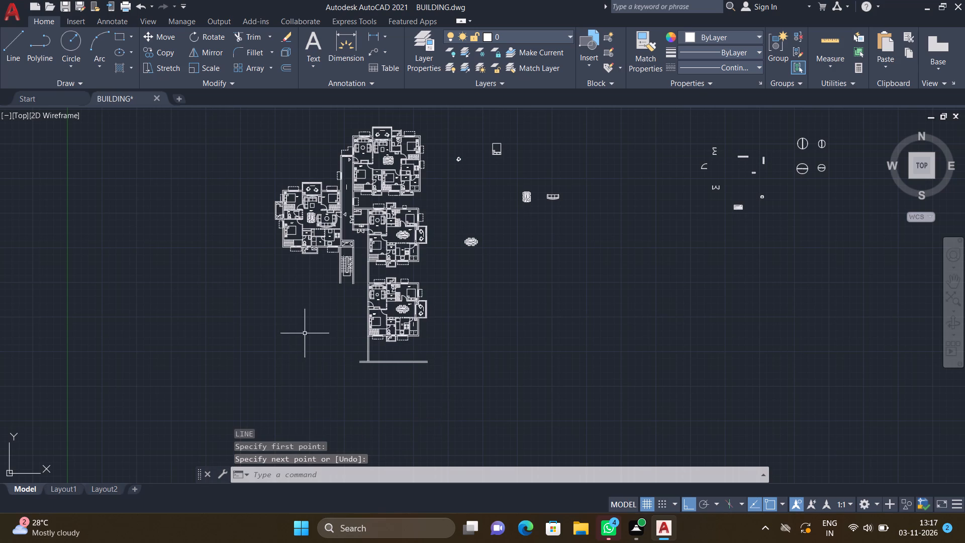
Draw a line from the lower end of the stairwell's outer right wall line, about 35' down and about 90'-7" to the left.
scroll(328, 304, "up", 3)
key("l")
key("Return")
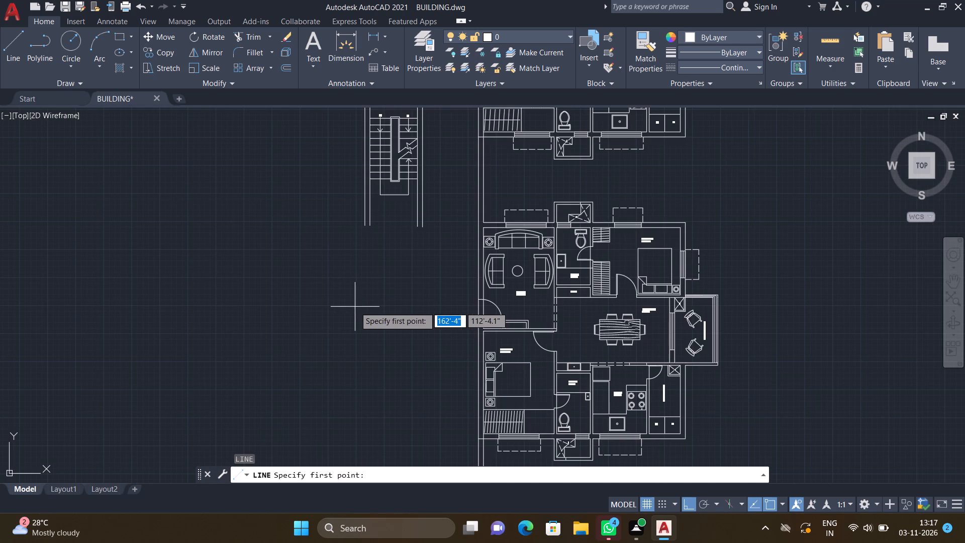
scroll(424, 238, "up", 1)
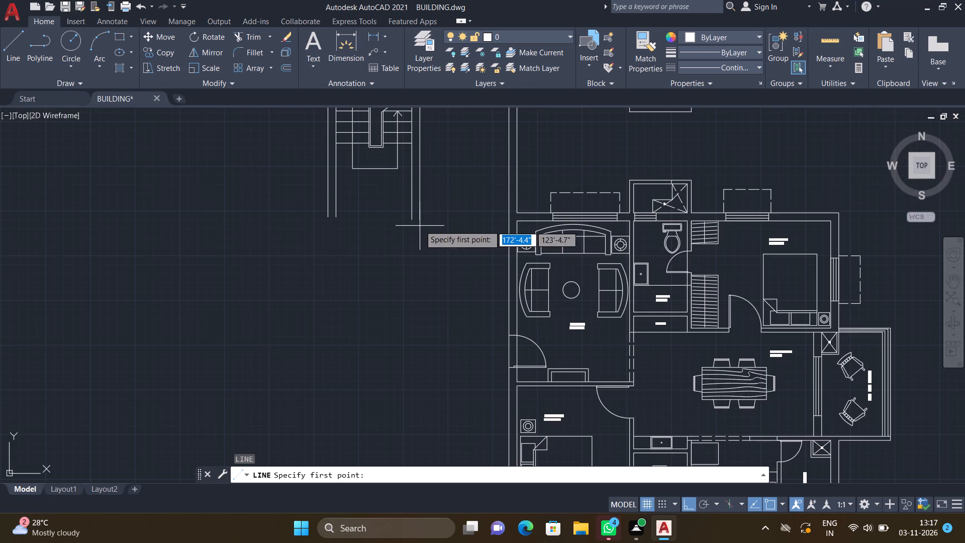
left_click_drag(421, 214, 421, 220)
scroll(417, 344, "down", 3)
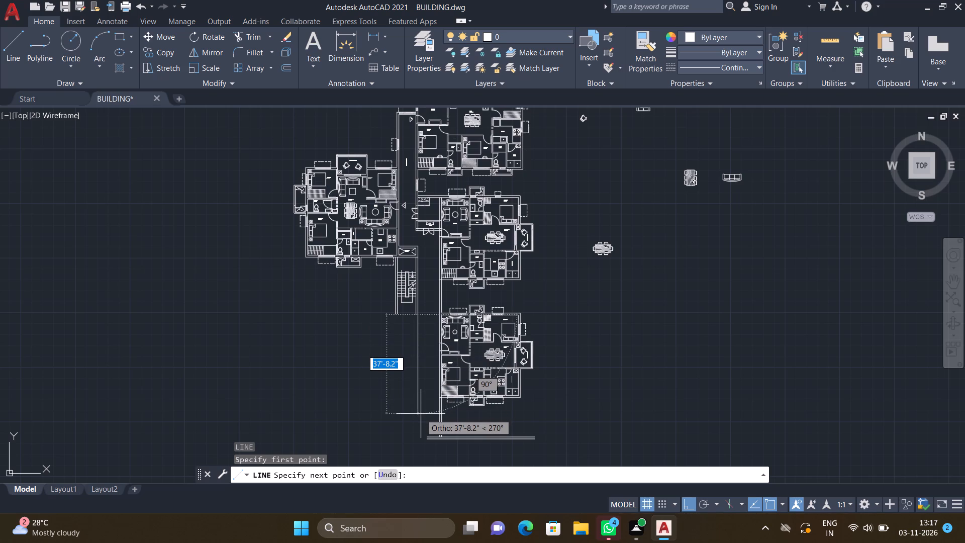
scroll(420, 411, "up", 2)
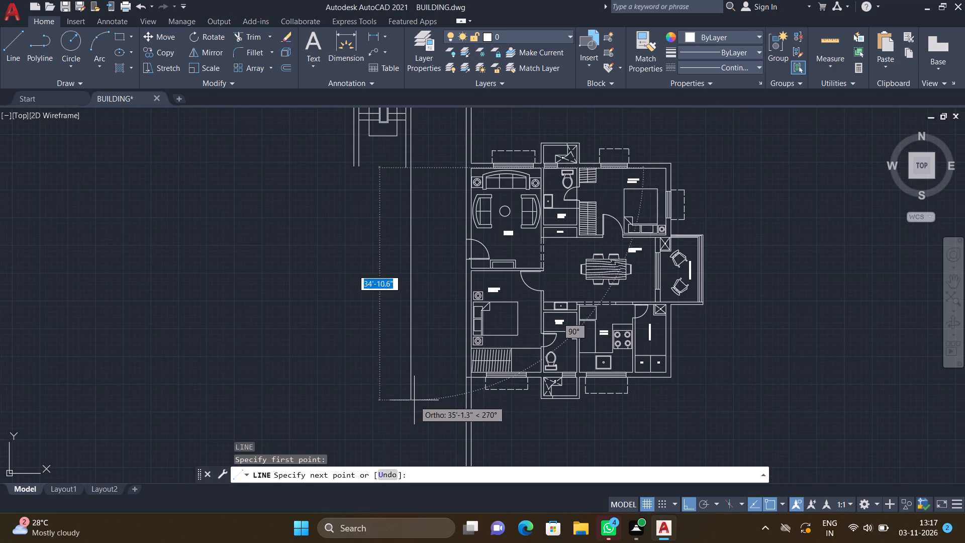
left_click(416, 405)
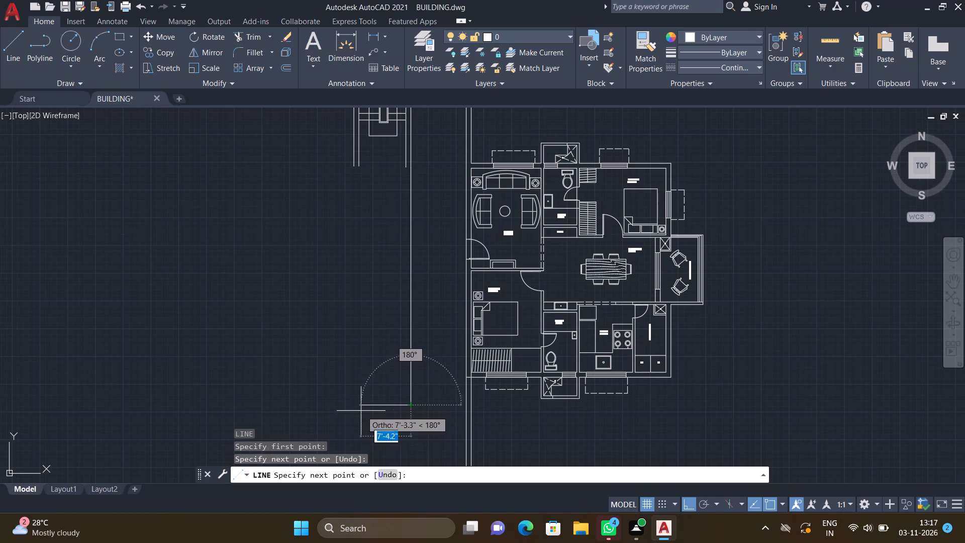
scroll(357, 413, "down", 2)
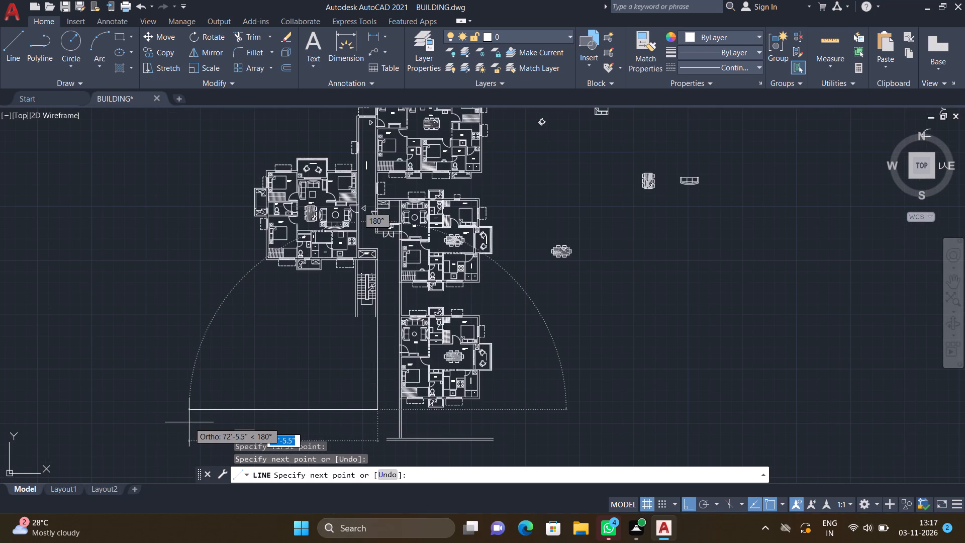
left_click(143, 419)
key("Return")
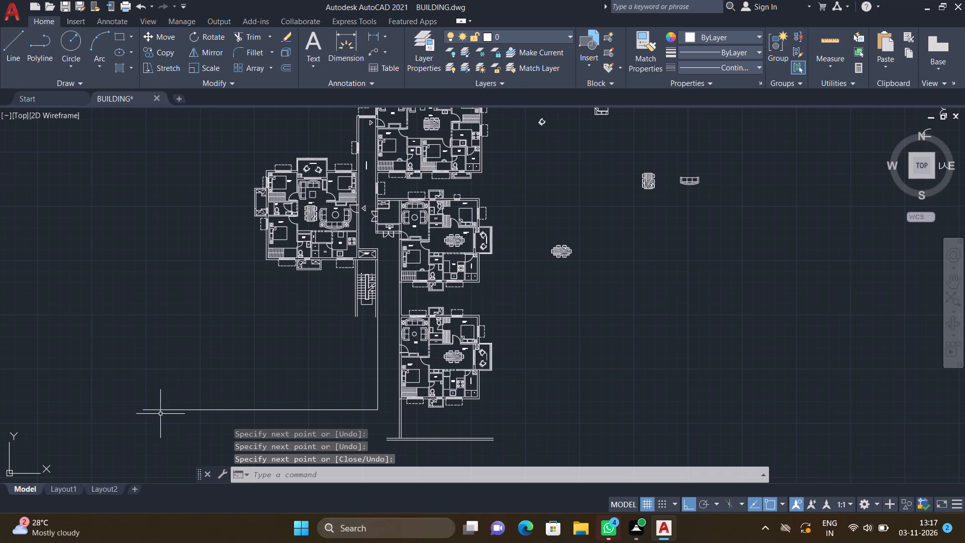
Extend the stairwell's inner right wall line with a vertical line down to the long horizontal line.
scroll(334, 344, "up", 2)
key("l")
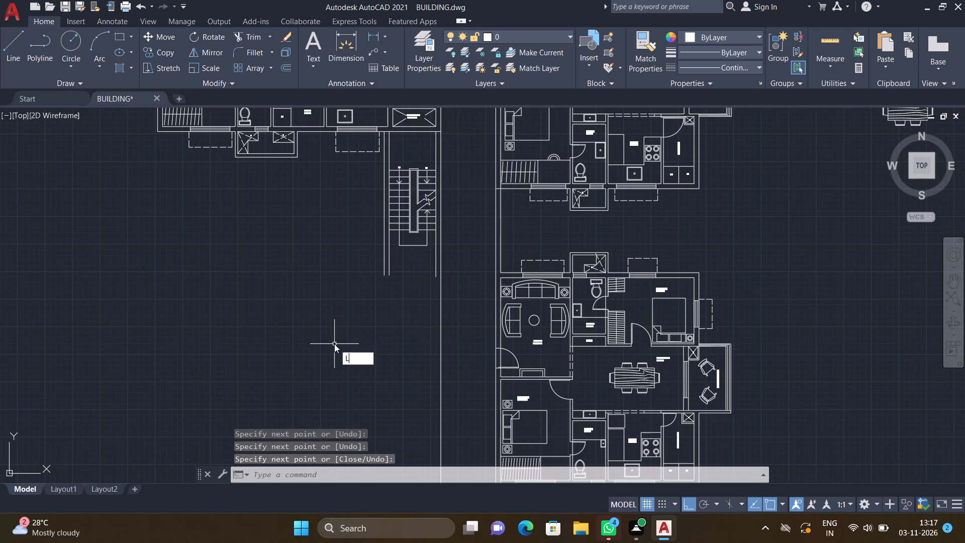
key("Return")
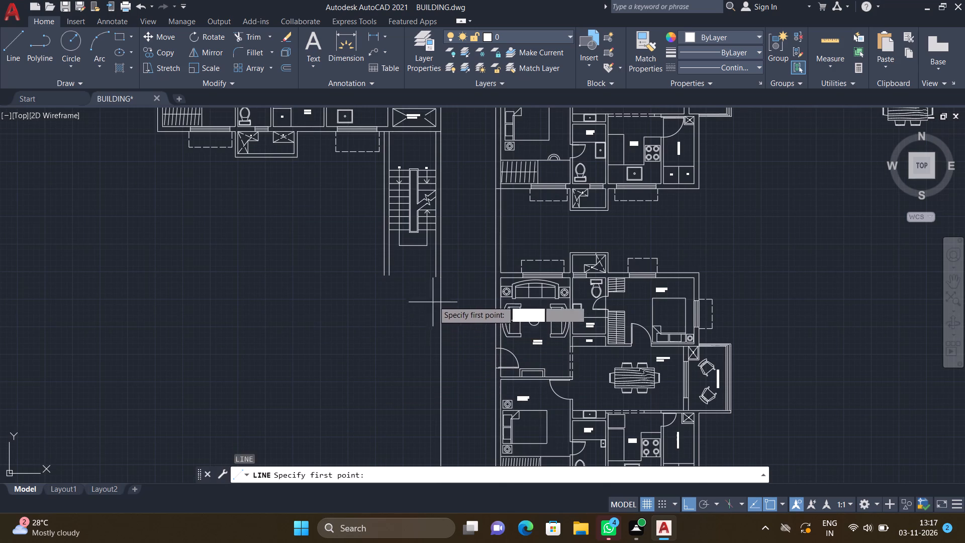
left_click(435, 274)
scroll(422, 353, "down", 4)
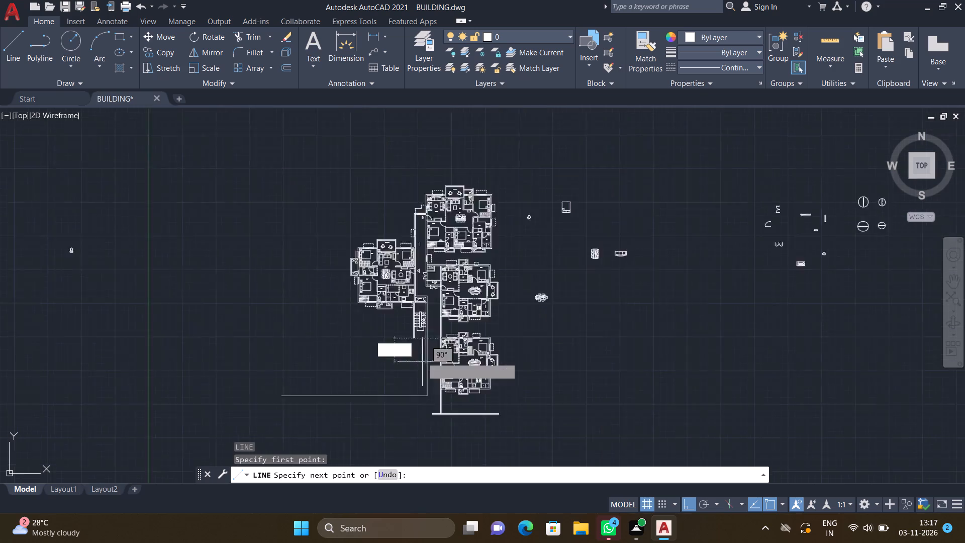
scroll(417, 394, "up", 3)
scroll(437, 334, "up", 3)
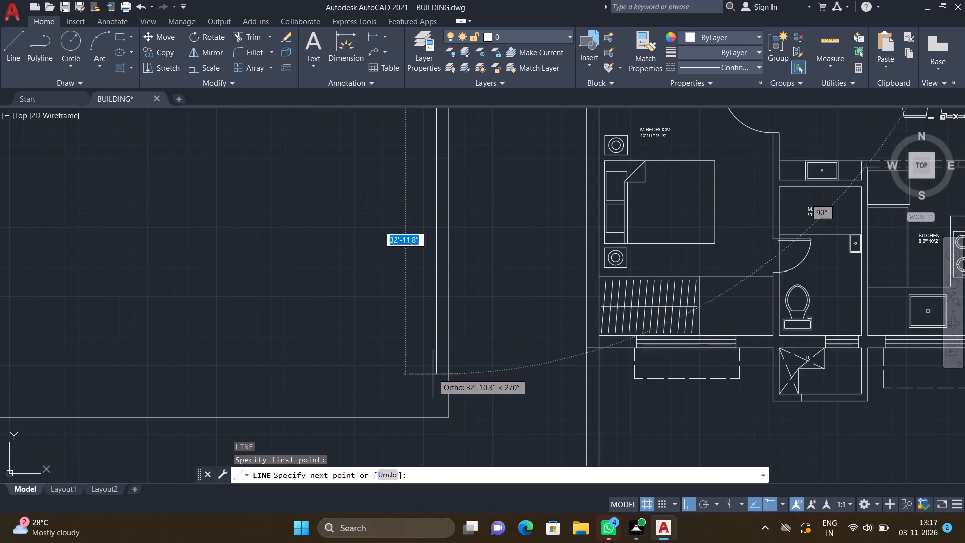
left_click(435, 416)
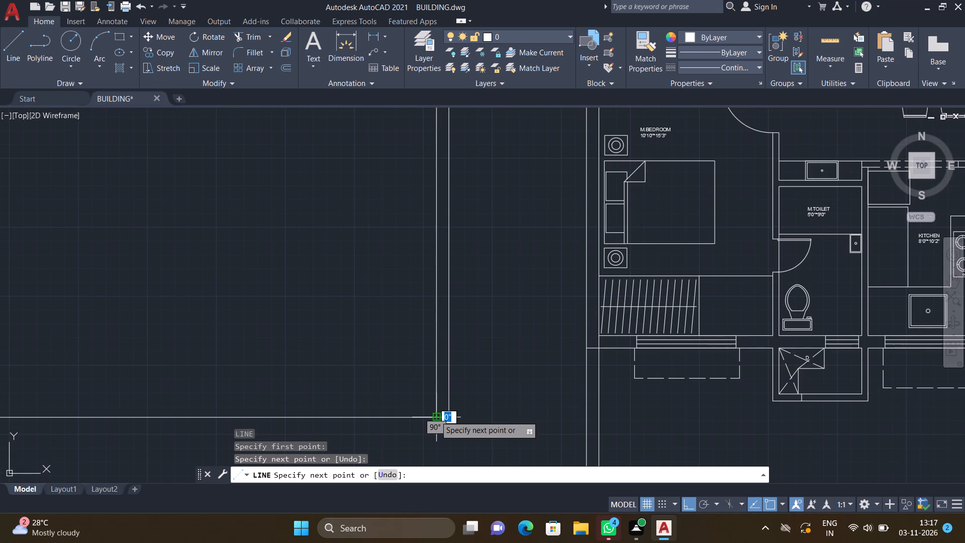
key("Return")
Offset the long horizontal line below the stairwell 9" upward to form a wall.
scroll(432, 420, "down", 2)
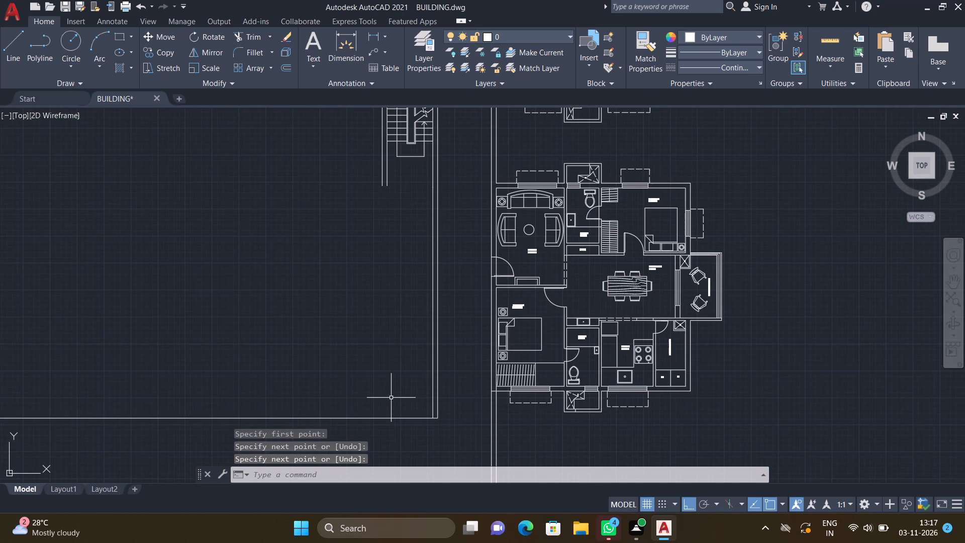
key("o")
key("Return")
type("9\"")
key("Return")
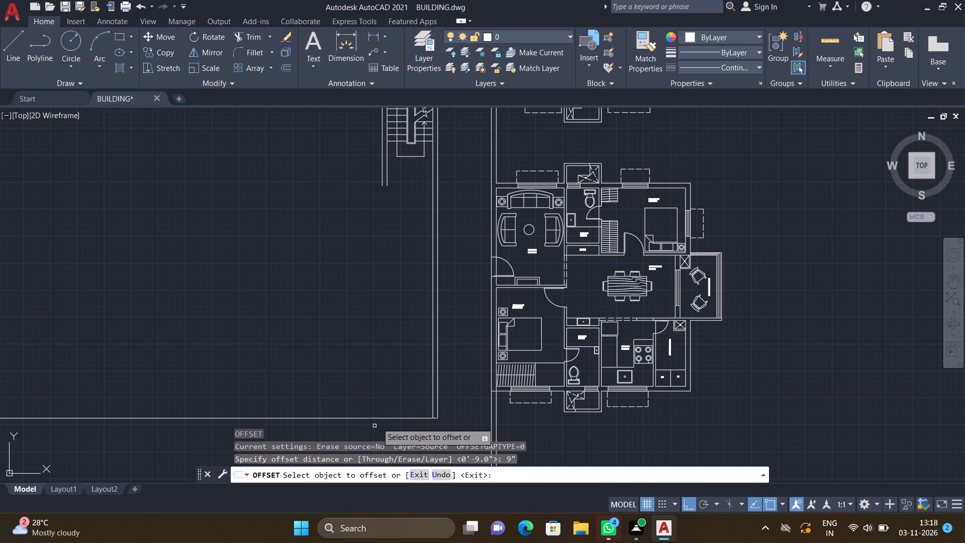
left_click(380, 418)
left_click(375, 389)
key("Return")
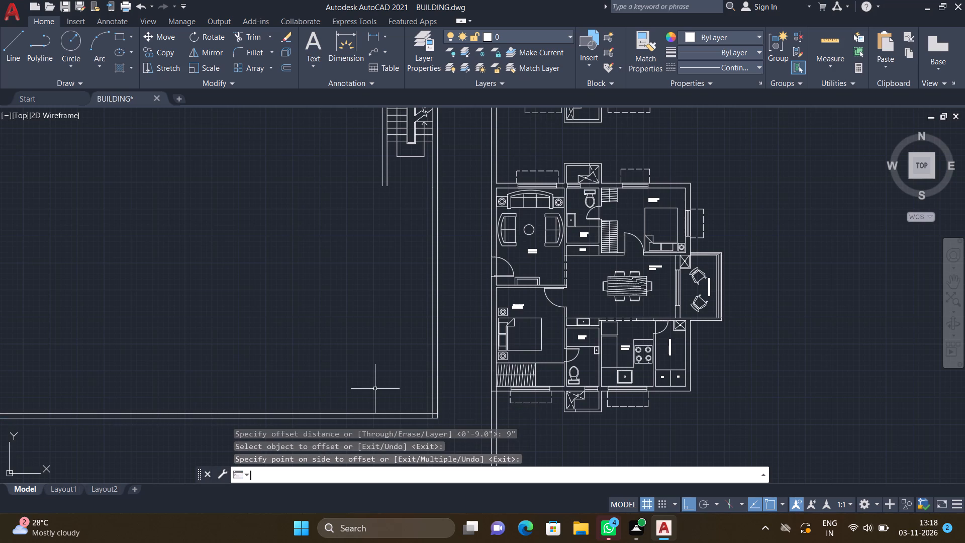
Draw a horizontal line below the stairs from the stairwell's inner right wall line, leftward past both left wall lines.
scroll(392, 220, "down", 1)
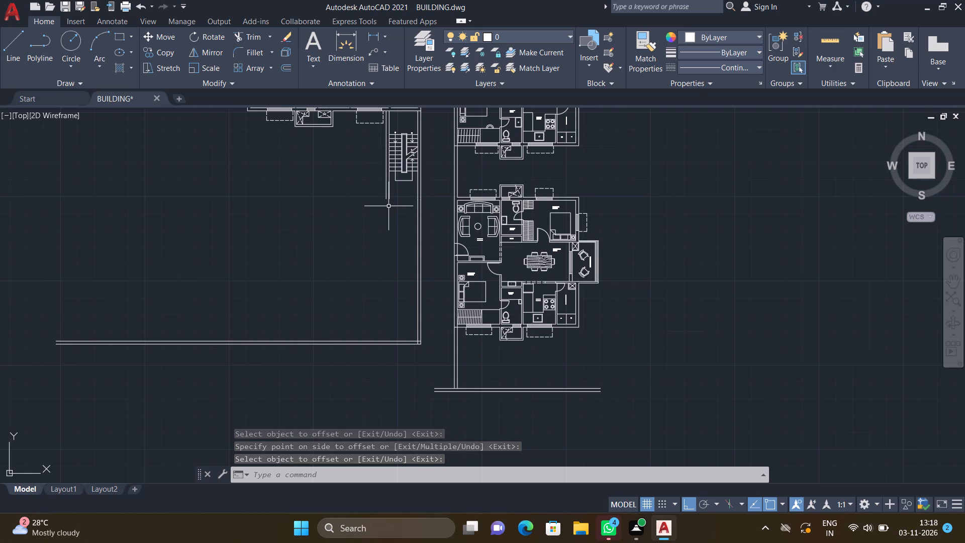
scroll(388, 185, "up", 2)
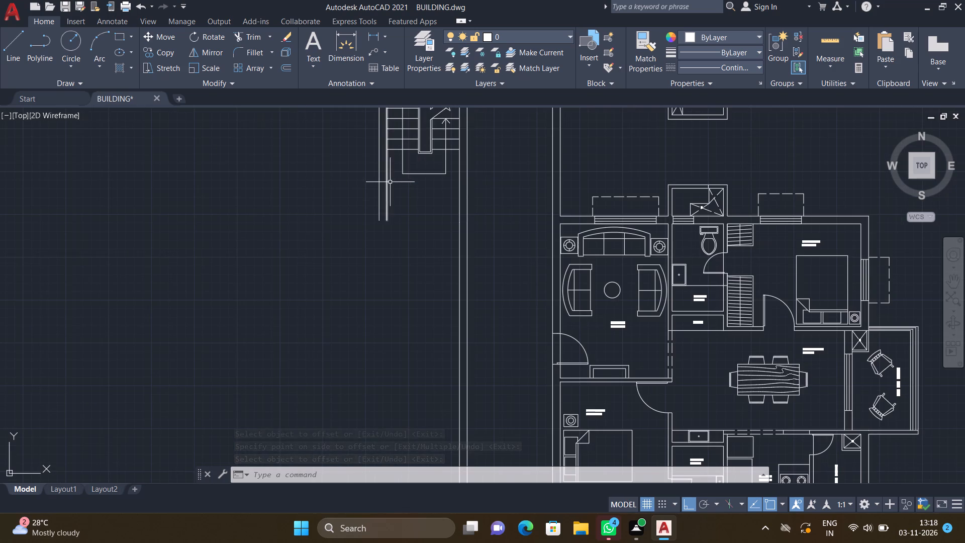
key("l")
key("Return")
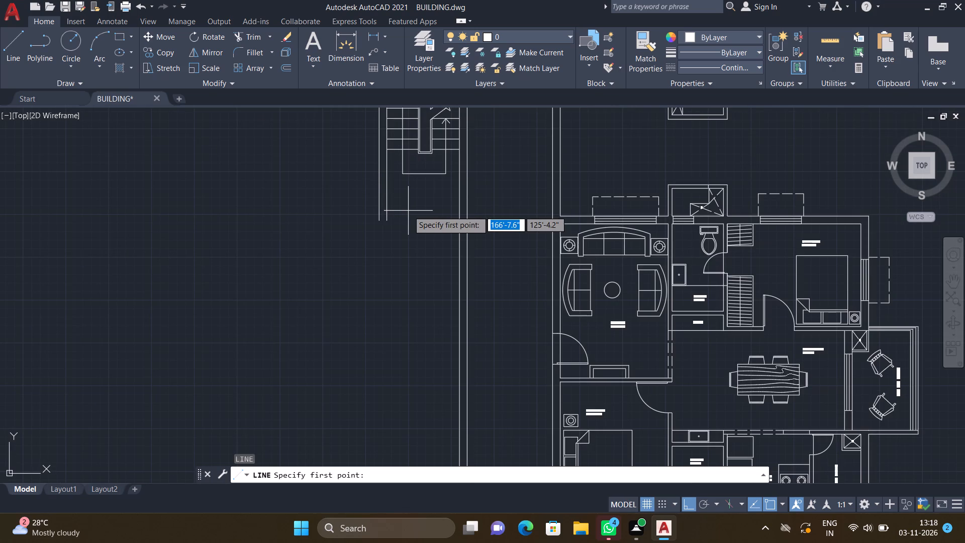
left_click(461, 242)
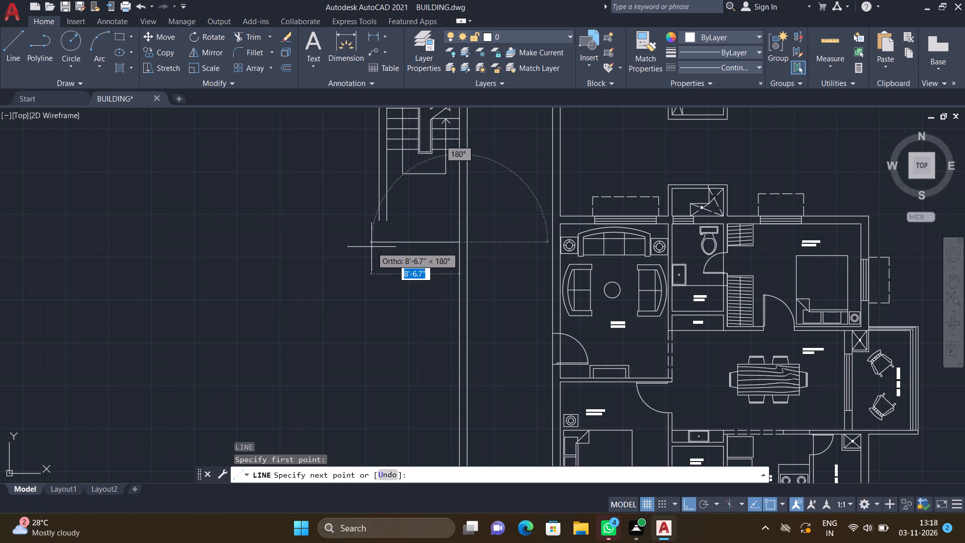
scroll(371, 247, "up", 2)
left_click(361, 240)
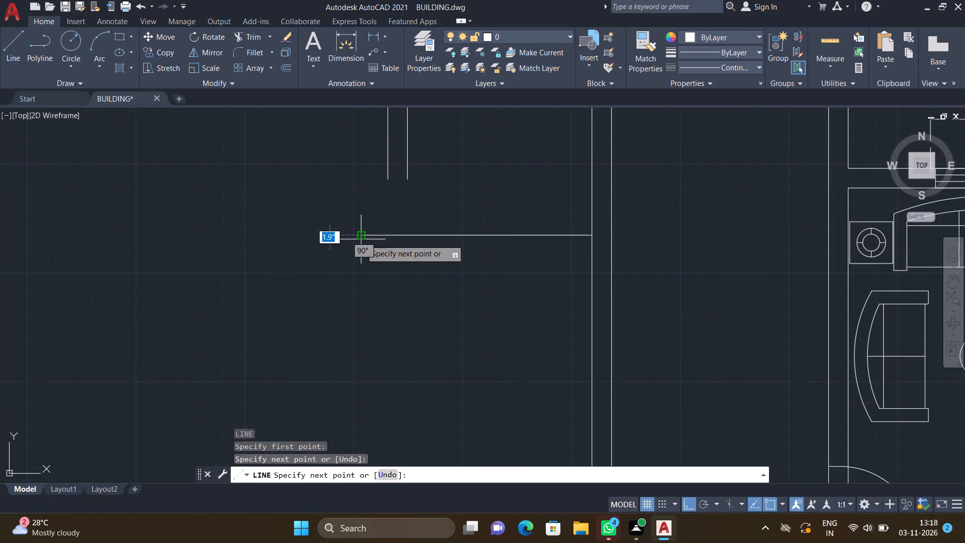
key("Return")
Extend both lines of the stairwell's left wall down to the new horizontal line.
type("EX")
key("Return")
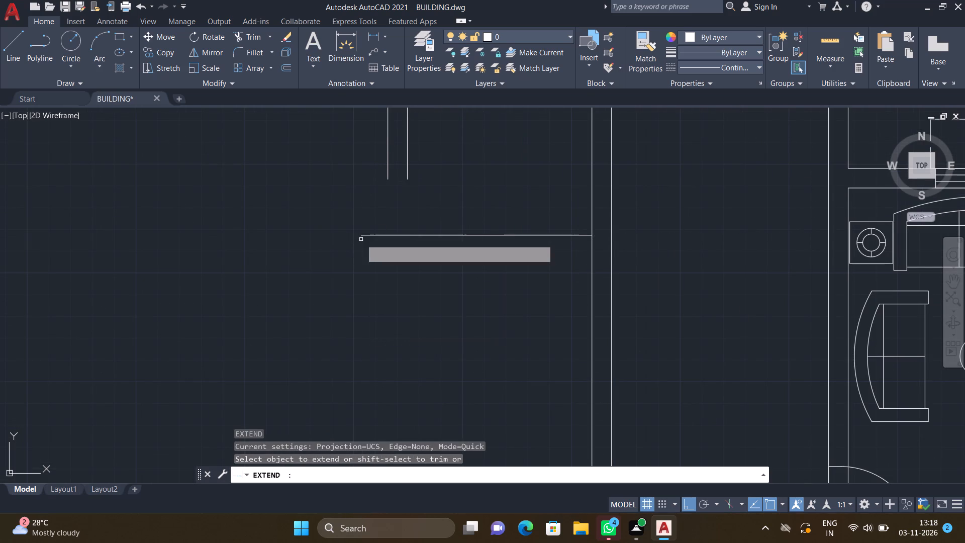
left_click(409, 174)
left_click(390, 162)
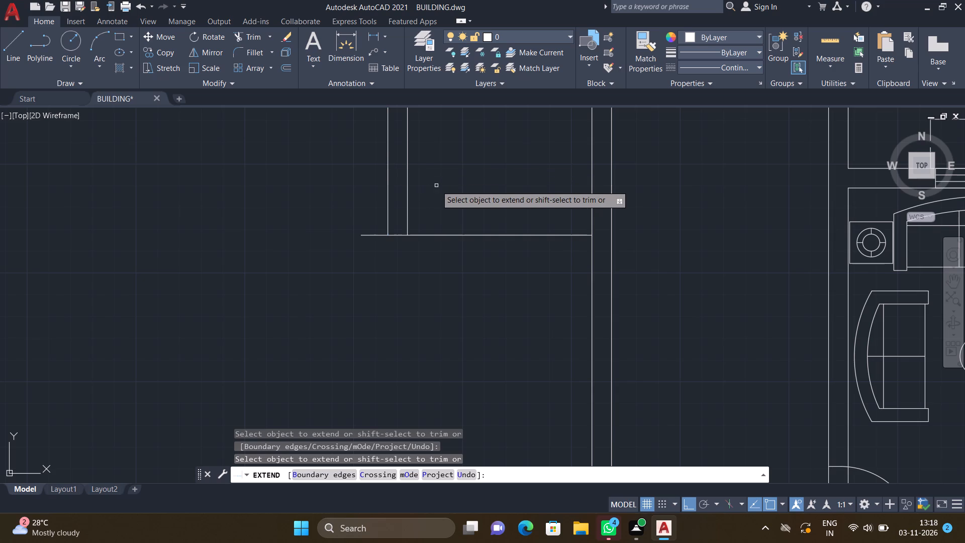
key("Return")
Offset the horizontal line below the stairs 9" downward to form the stairwell's bottom wall.
key("o")
key("Return")
type("9\"")
key("Return")
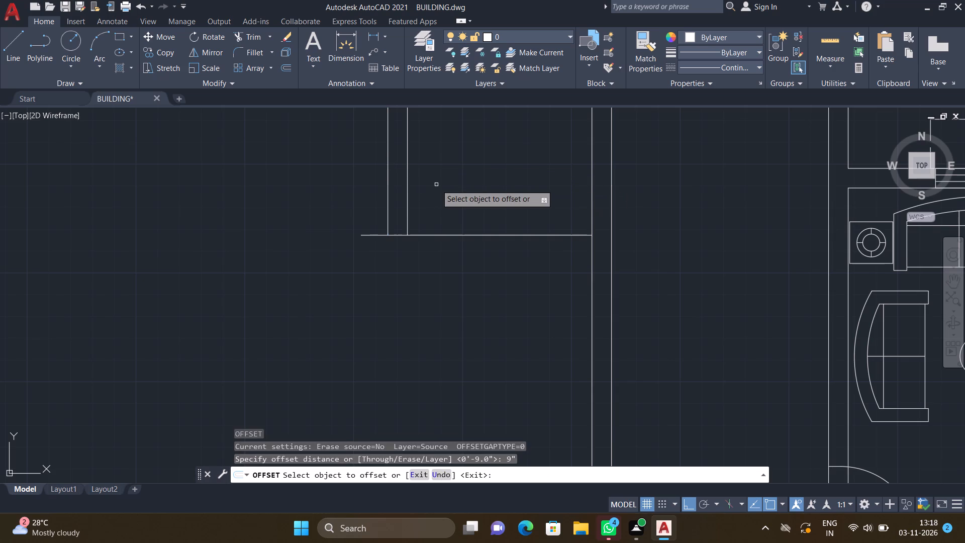
left_click(475, 234)
left_click(478, 260)
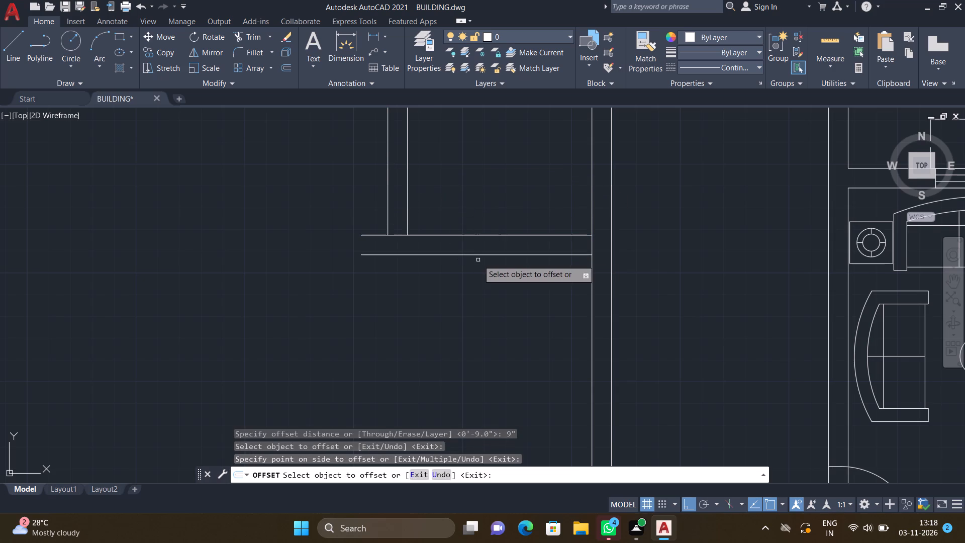
key("Return")
Extend both lines of the stairwell's left wall down to the lower line of the bottom wall.
type("EX")
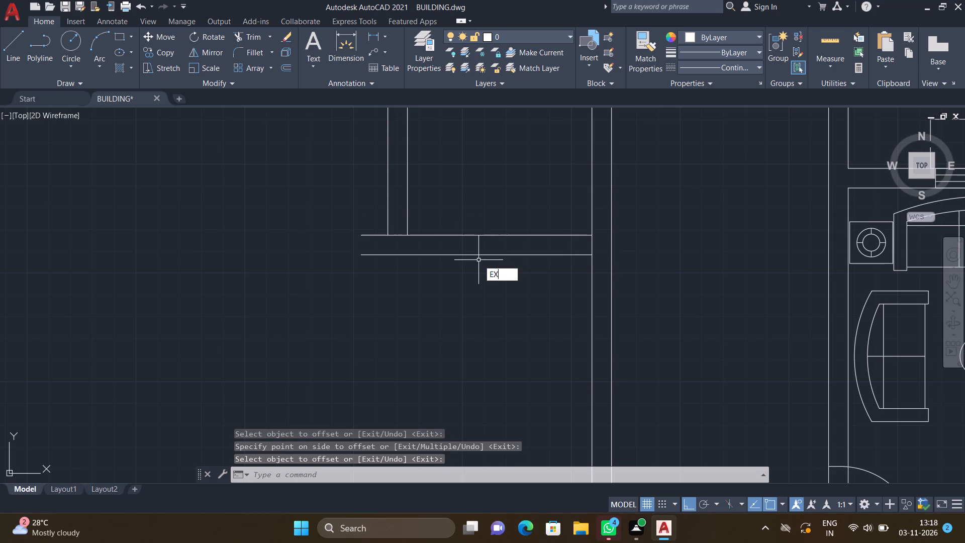
key("Return")
left_click(407, 188)
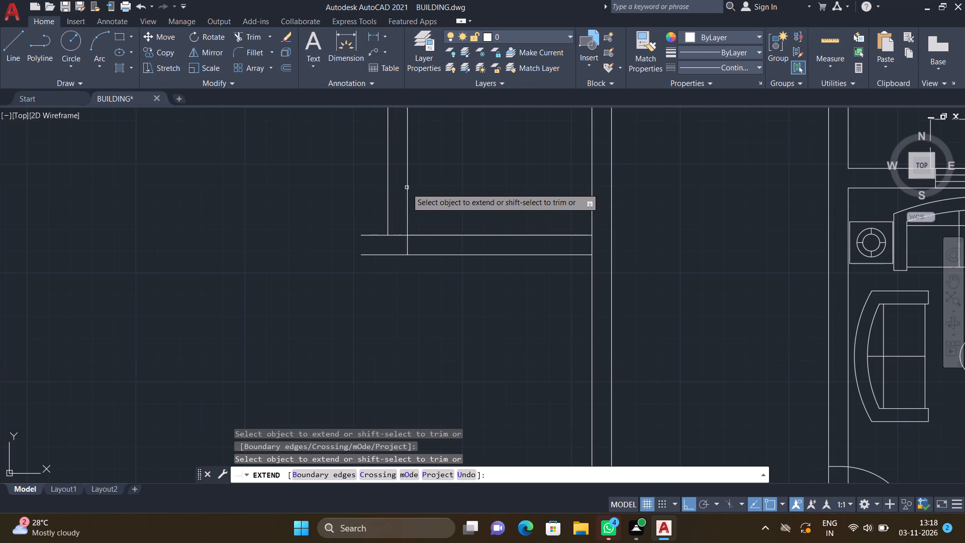
left_click(388, 188)
key("Return")
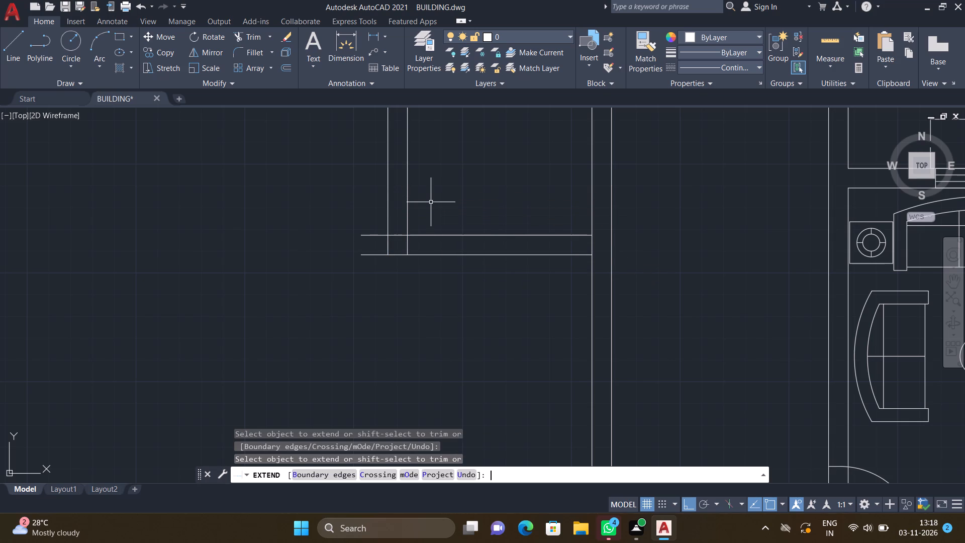
Trim the ends of both bottom wall lines that project left of the stairwell's outer left wall line.
type("TR")
key("Return")
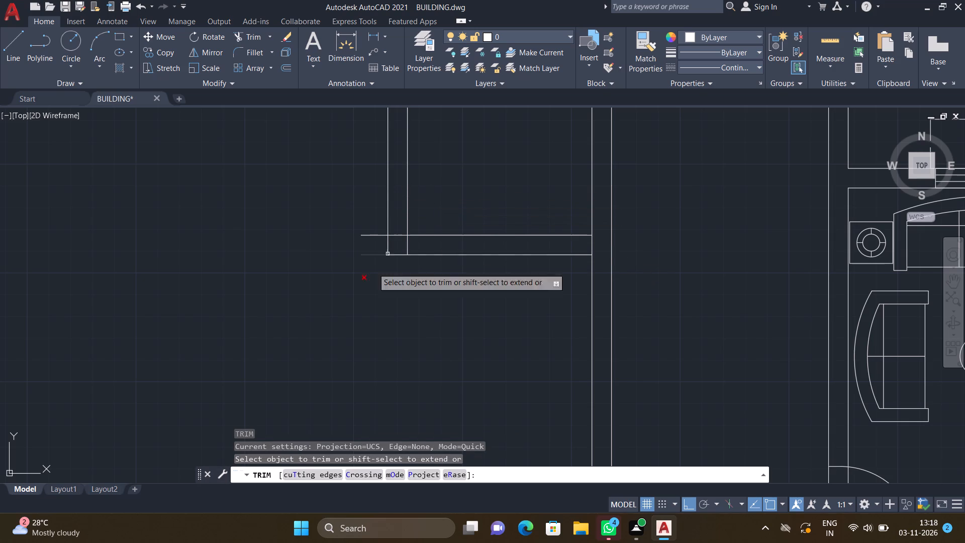
left_click(372, 236)
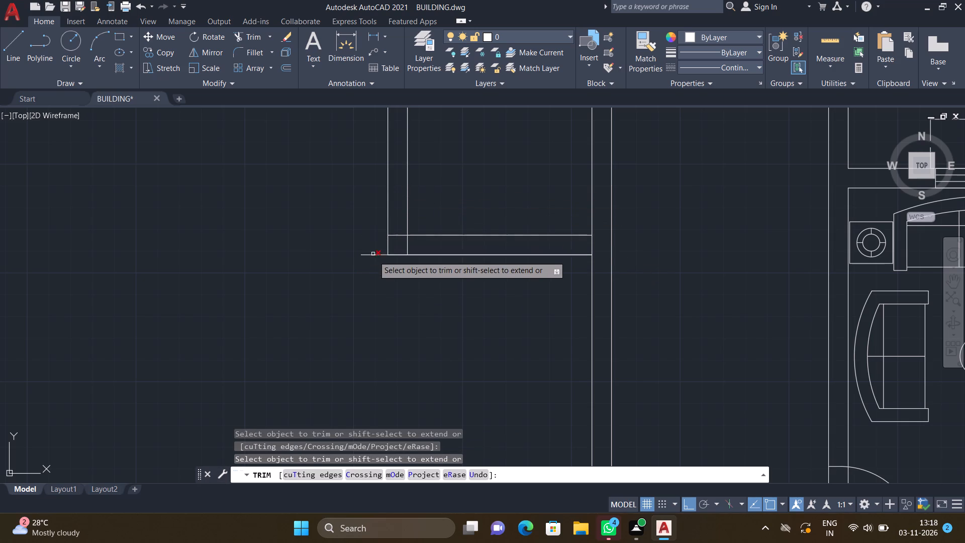
left_click(374, 256)
key("Return")
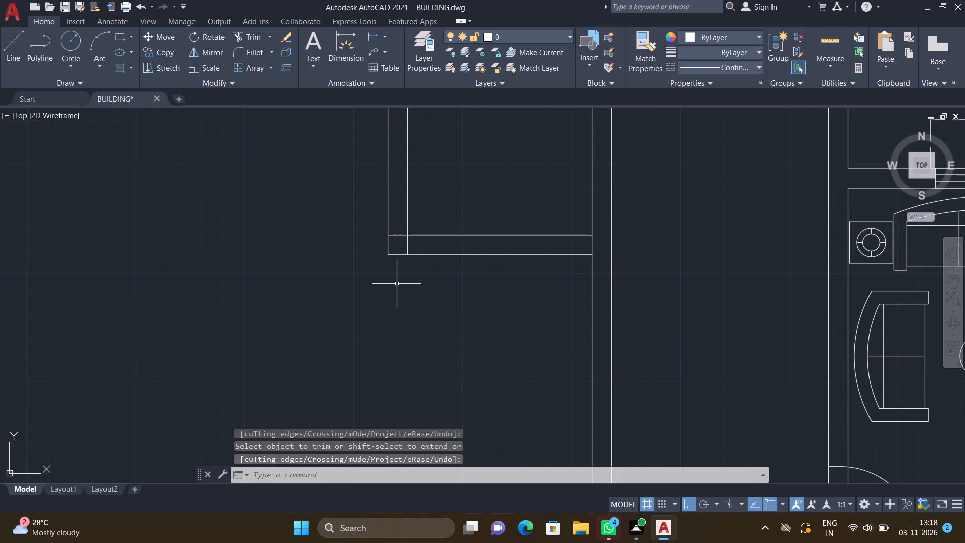
Trim the crossing line segments inside the stairwell's lower-left wall corner to form a clean joint.
scroll(396, 280, "down", 2)
scroll(437, 327, "down", 1)
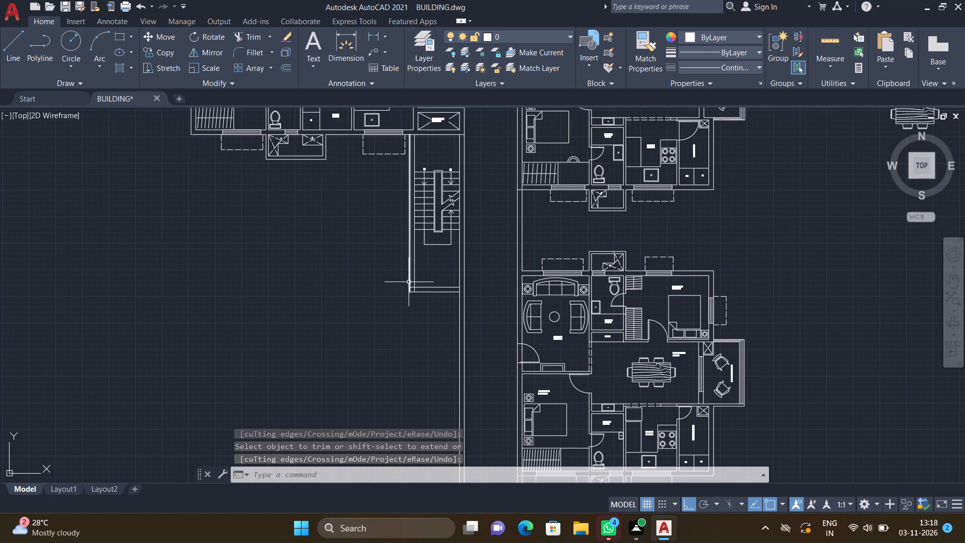
scroll(409, 274, "up", 2)
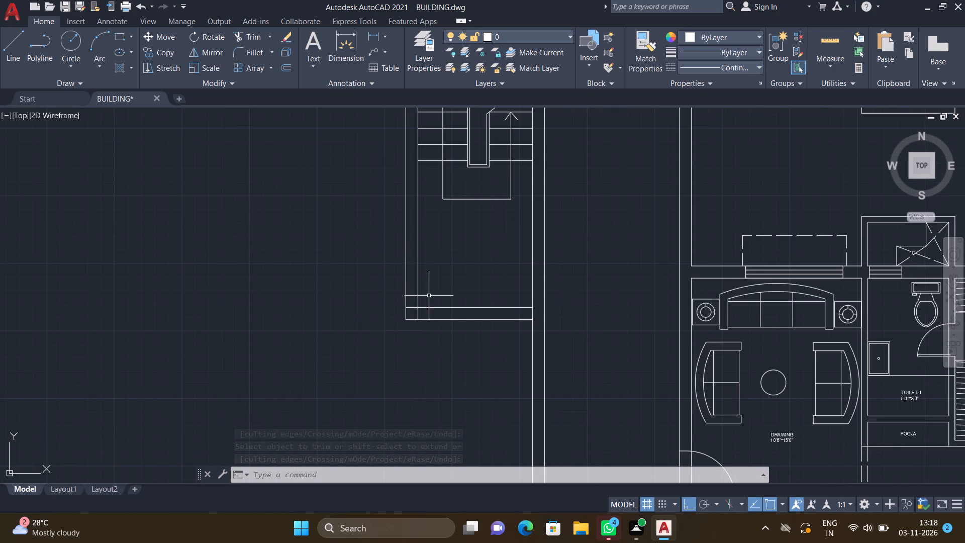
scroll(422, 312, "up", 3)
type("TR")
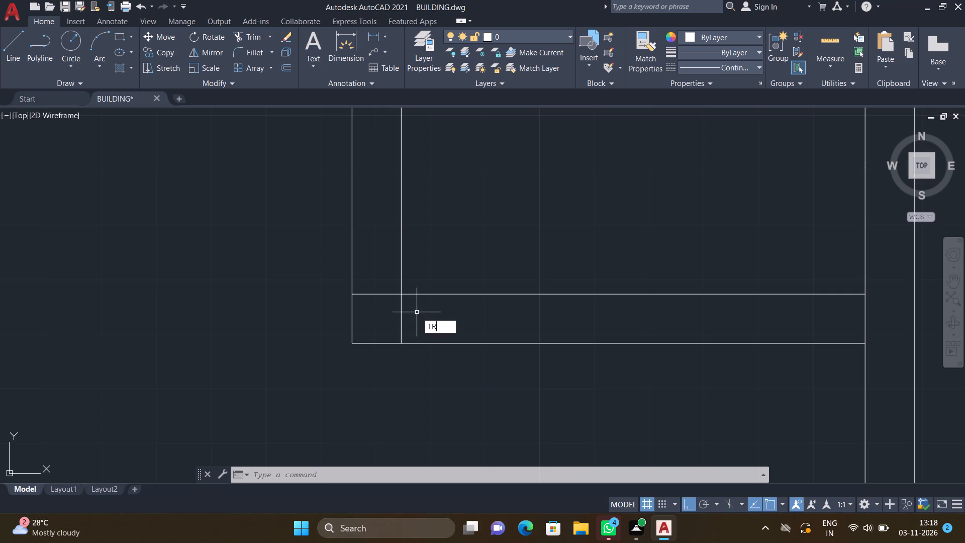
key("Return")
left_click(373, 293)
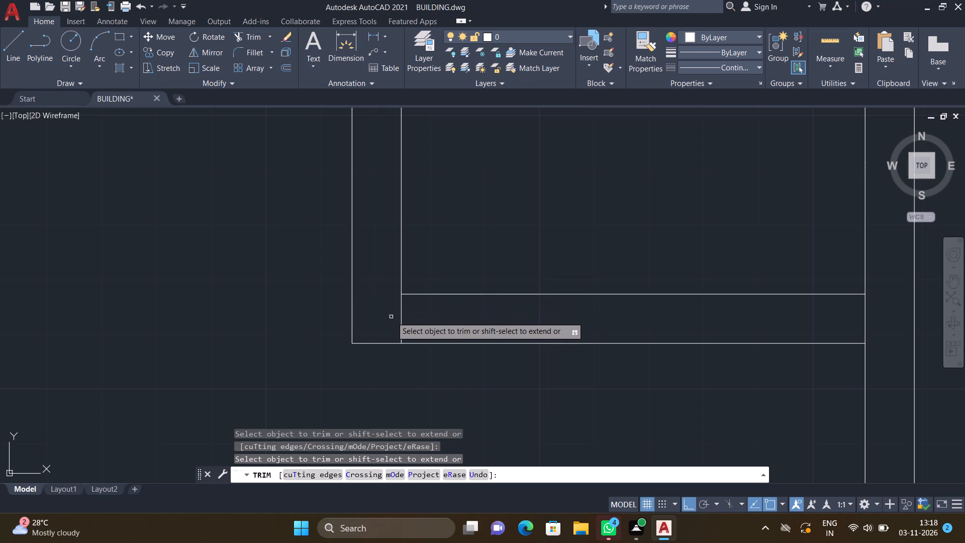
left_click(402, 322)
key("Return")
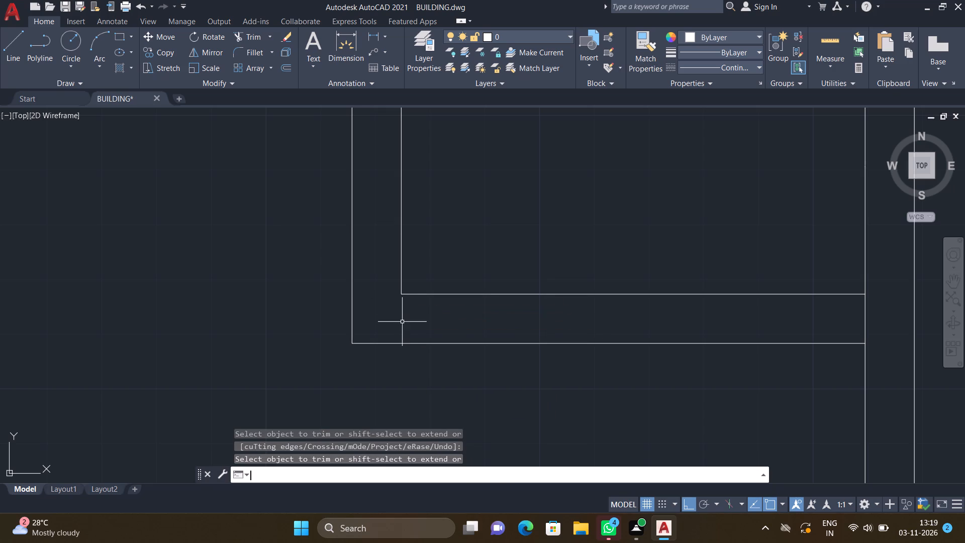
Draw a line from the underside of the stairwell's bottom wall, about 10'-1.5" down and across right to the corridor's left wall.
scroll(387, 324, "down", 3)
middle_click_drag(376, 283, 386, 330)
scroll(388, 330, "down", 2)
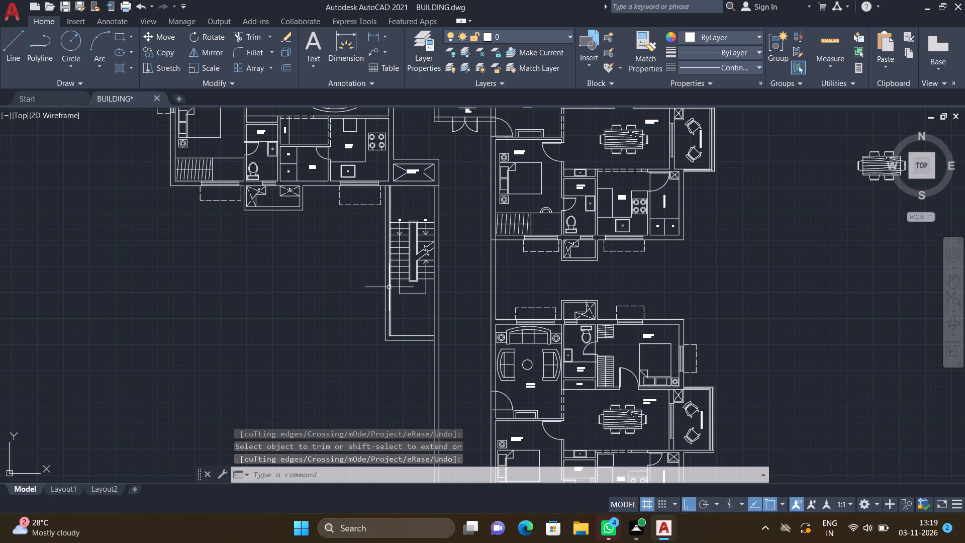
middle_click_drag(404, 394, 396, 320)
scroll(396, 320, "down", 2)
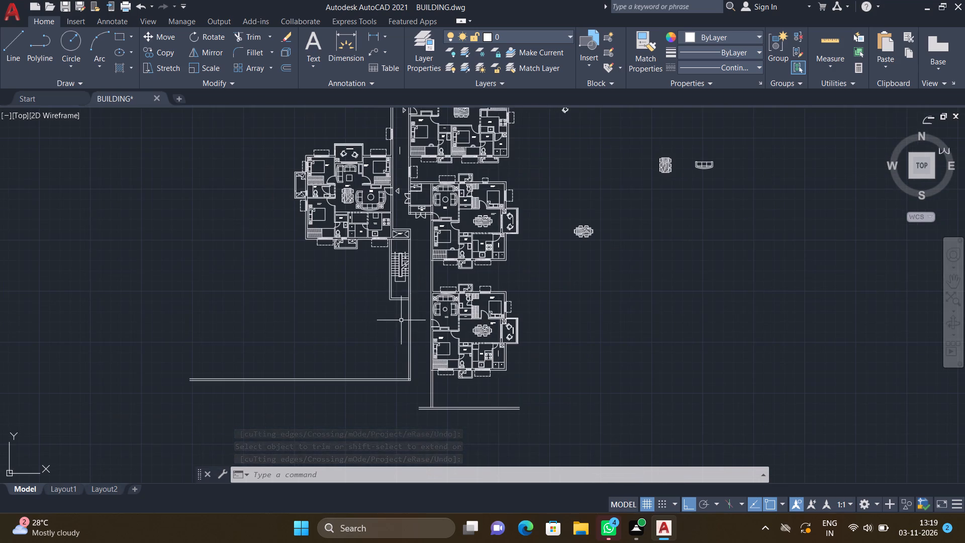
scroll(394, 313, "up", 5)
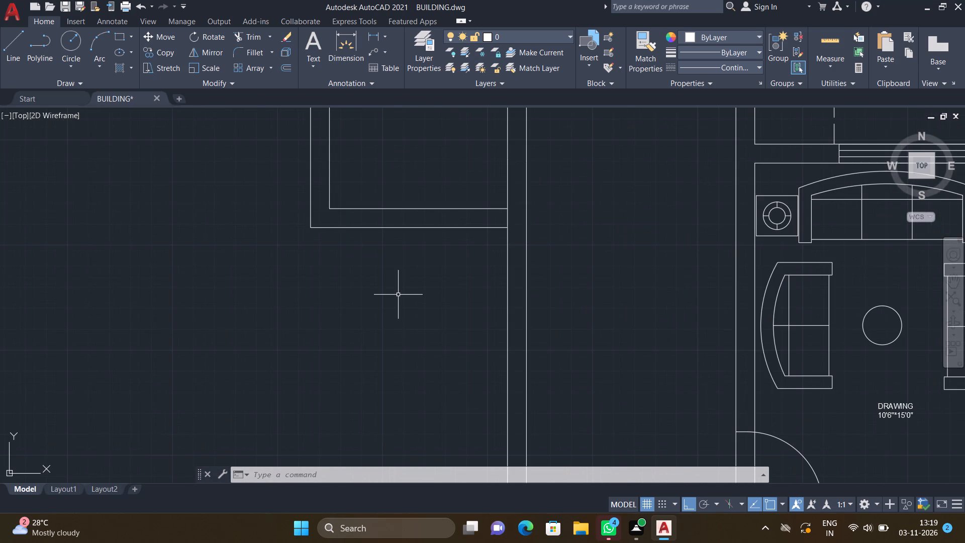
key("l")
key("Return")
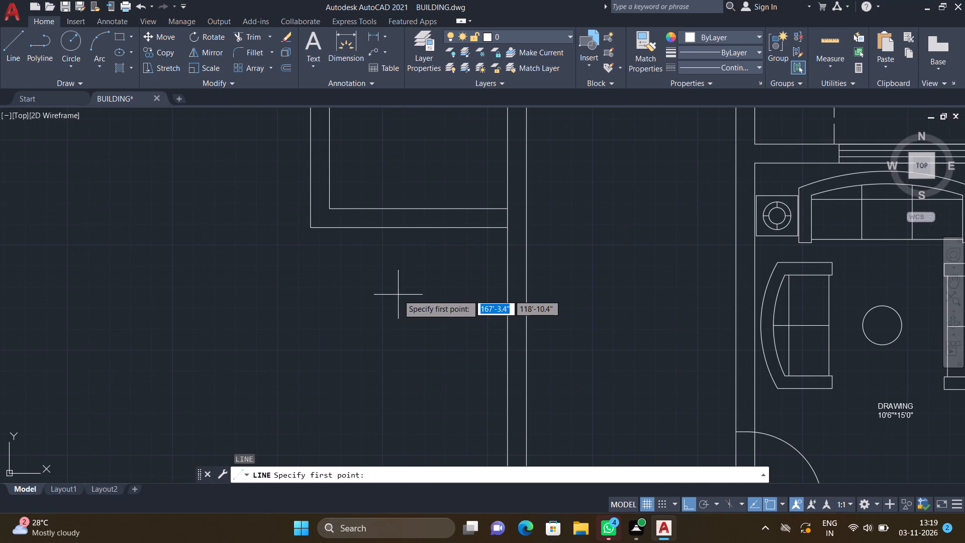
scroll(409, 251, "up", 1)
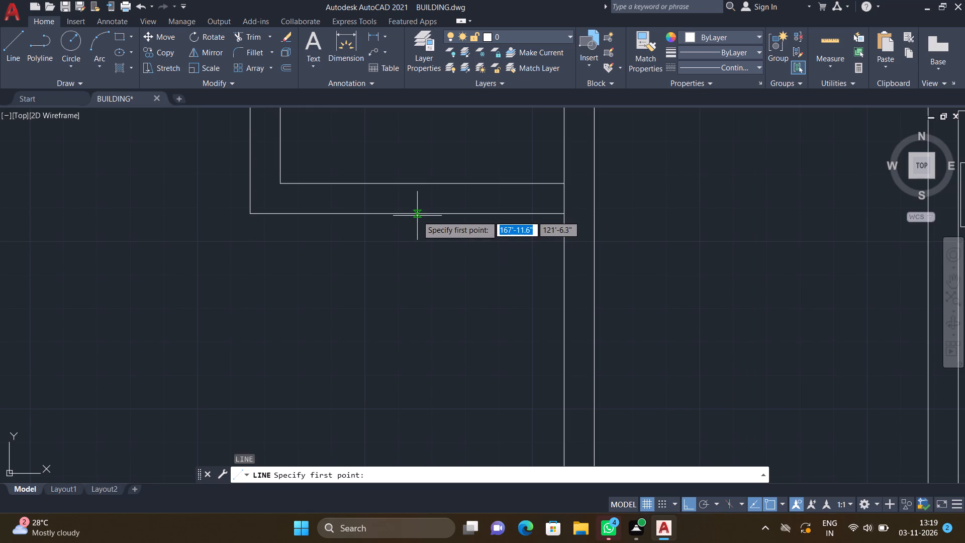
left_click(417, 216)
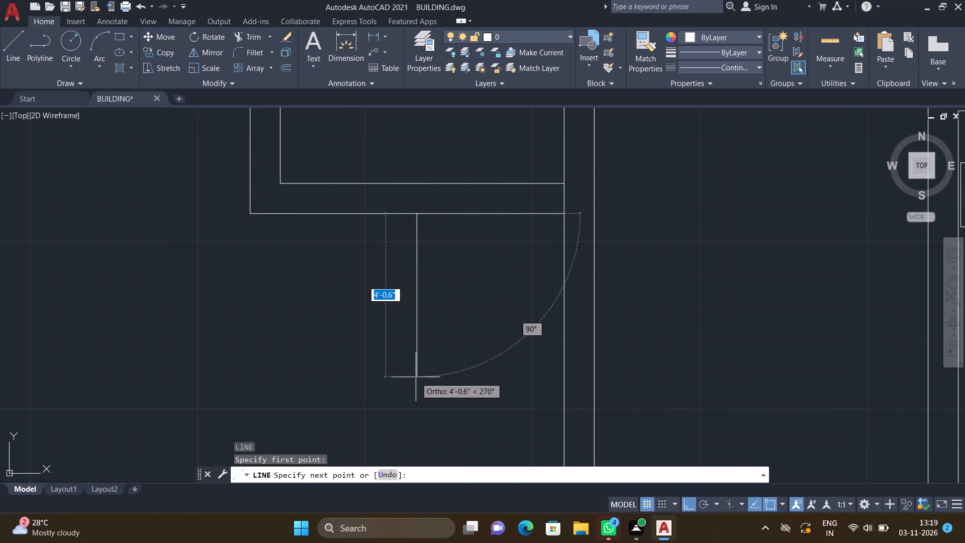
middle_click_drag(410, 398, 401, 363)
scroll(408, 366, "down", 2)
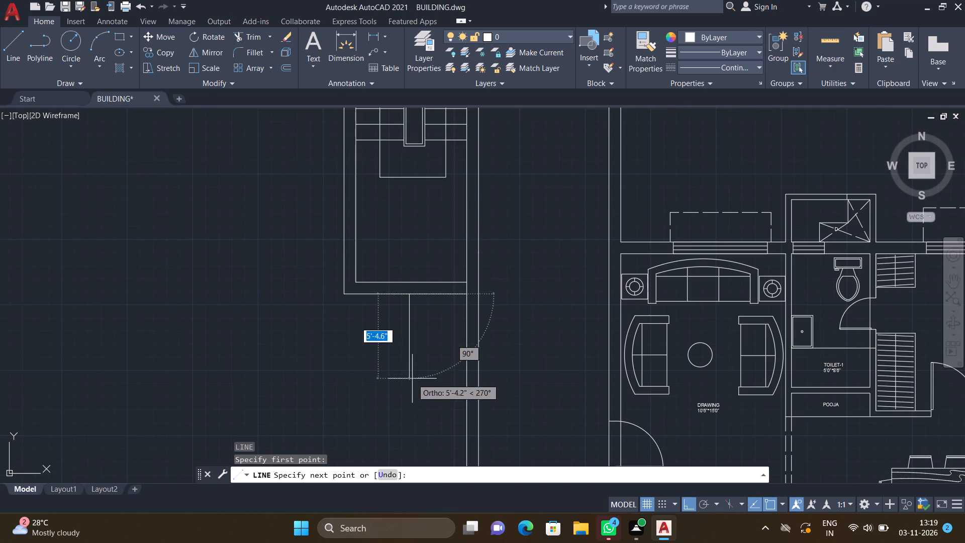
middle_click_drag(410, 396, 384, 308)
scroll(382, 301, "down", 2)
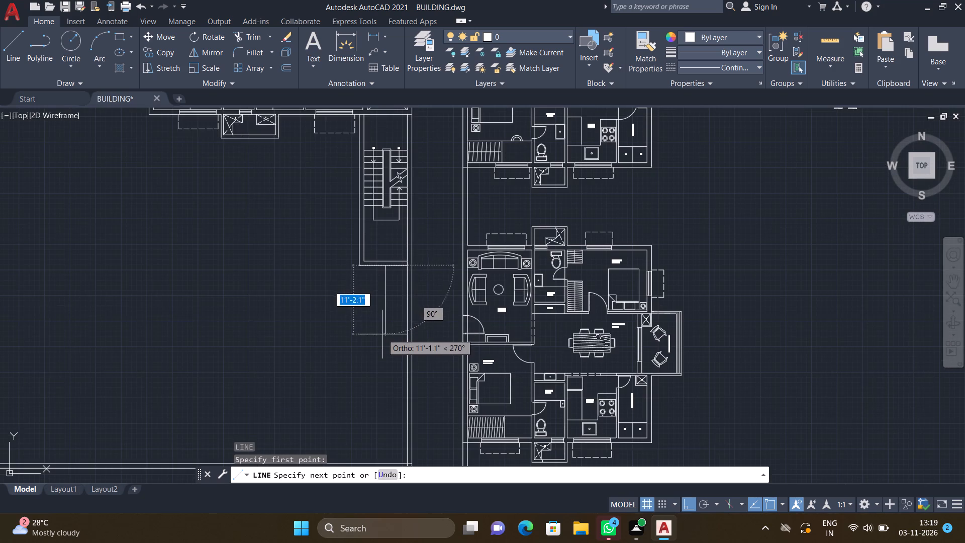
scroll(382, 335, "up", 2)
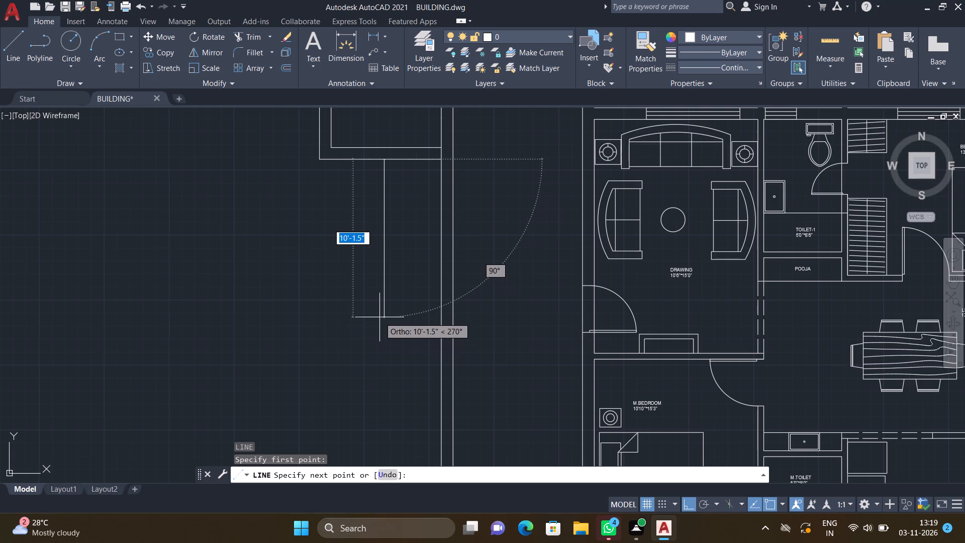
left_click_drag(383, 317, 389, 319)
scroll(428, 316, "up", 2)
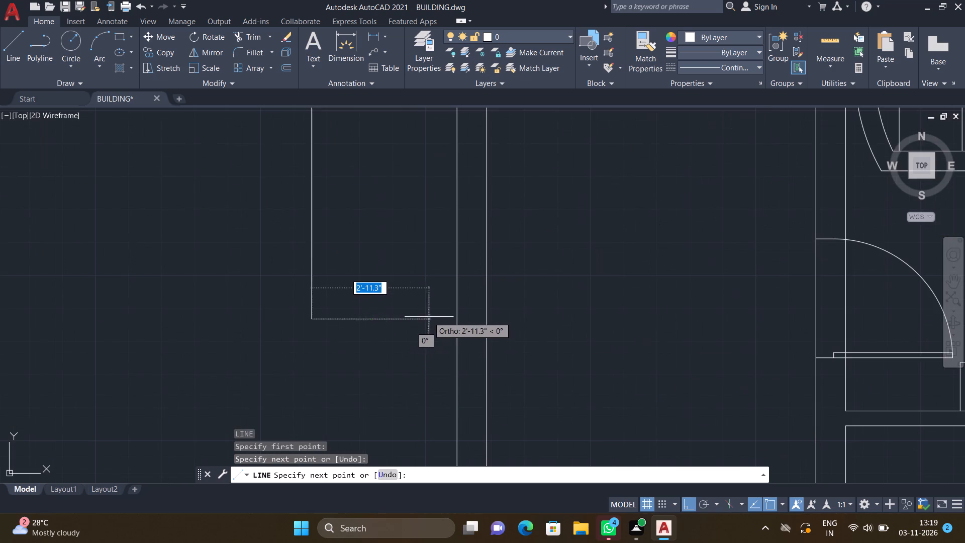
left_click(458, 320)
key("Return")
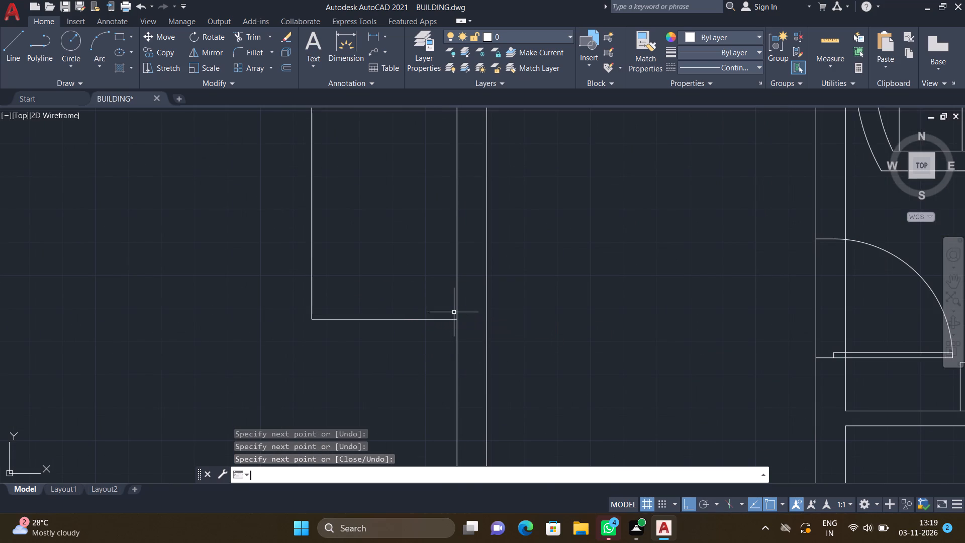
scroll(451, 306, "down", 3)
scroll(402, 227, "up", 2)
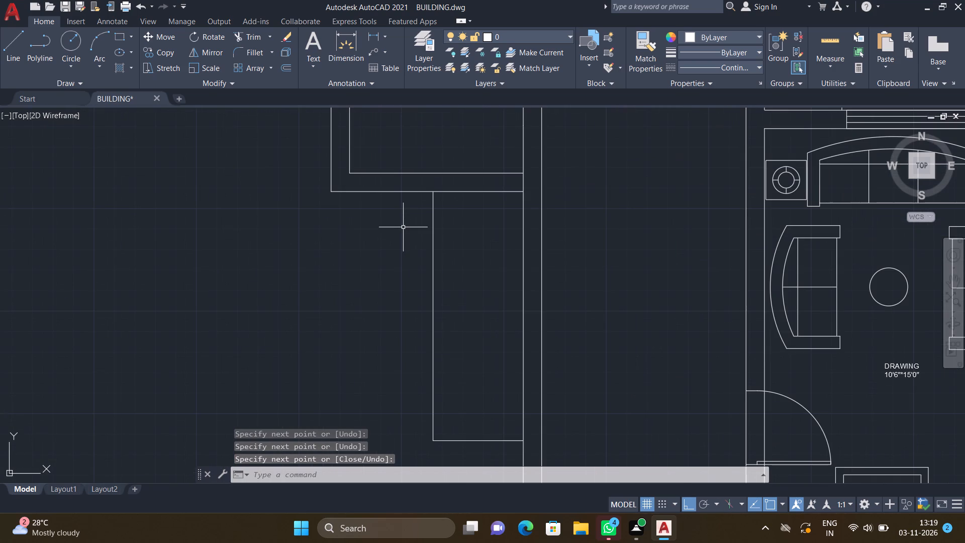
Offset the vertical line below the stairwell 9" outward, away from the corridor, to form the small room's left wall.
key("o")
key("Return")
type("9\"")
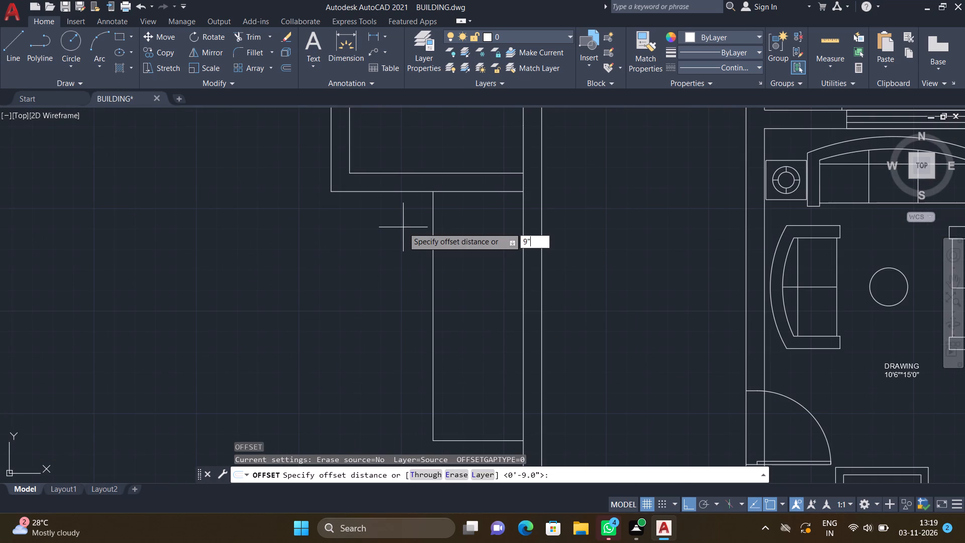
key("Return")
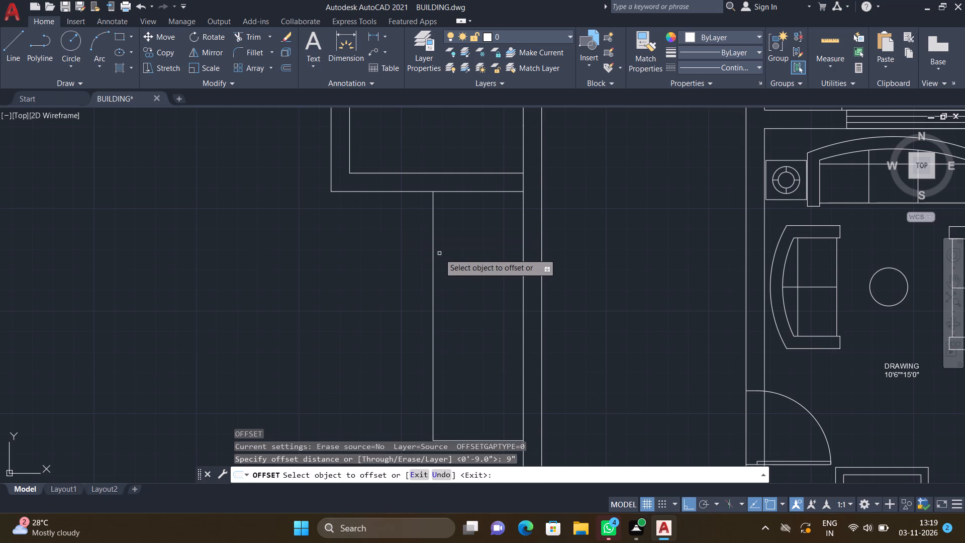
left_click(433, 244)
left_click(381, 242)
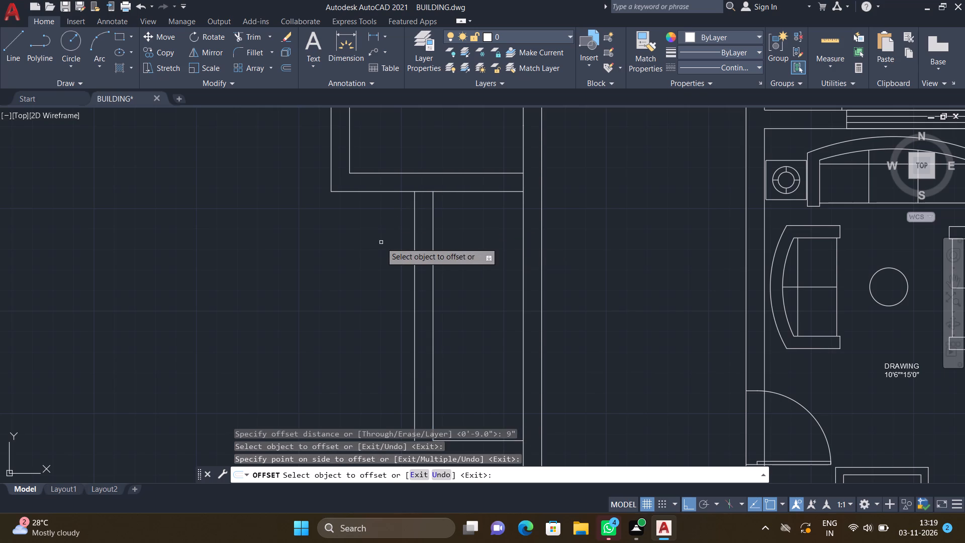
key("Return")
Offset the bottom line of the small room below the stairwell 9" downward to form its bottom wall.
scroll(381, 242, "down", 3)
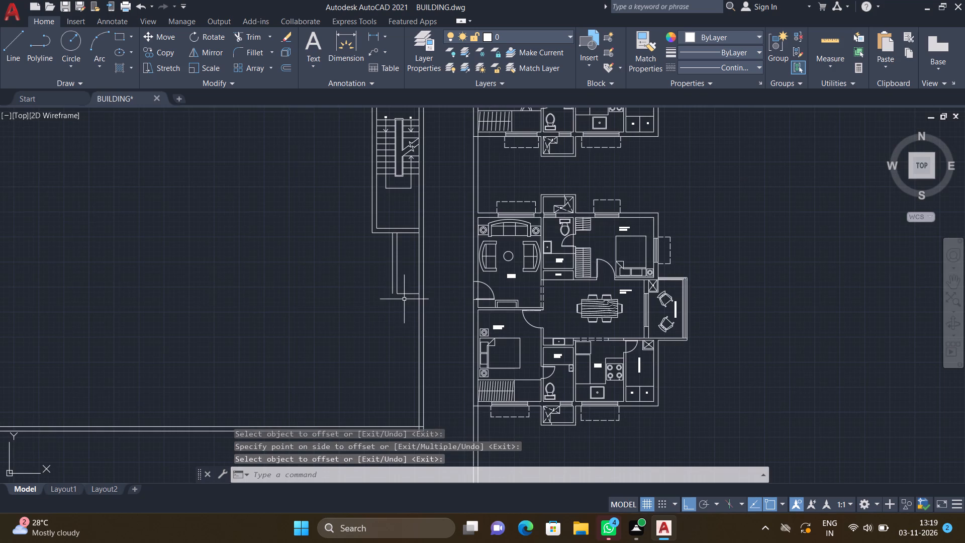
scroll(404, 299, "up", 3)
key("o")
key("Return")
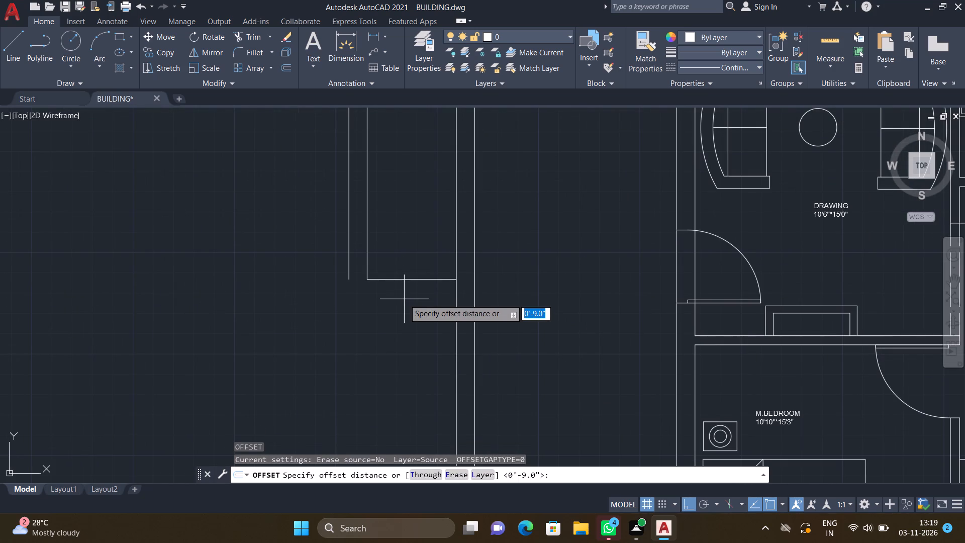
type("9\"")
key("Return")
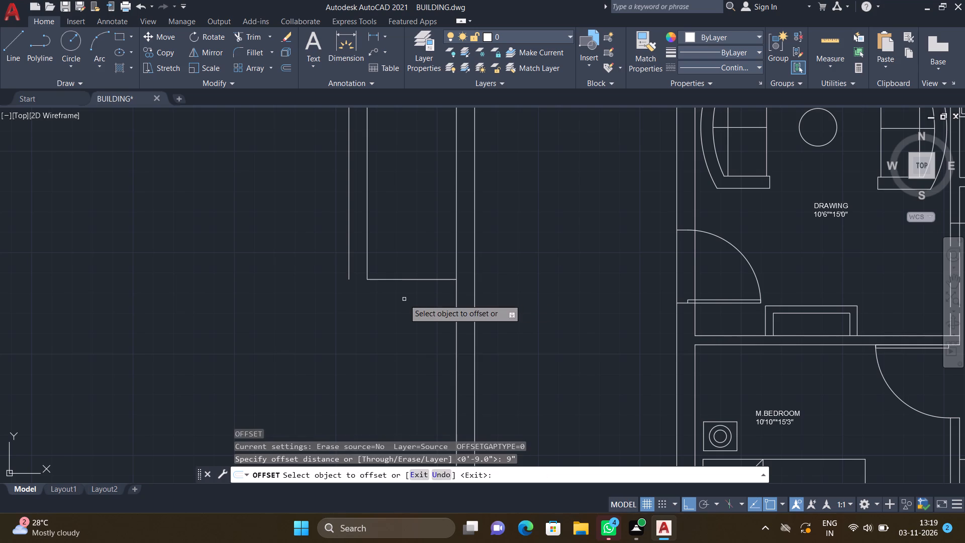
left_click(405, 280)
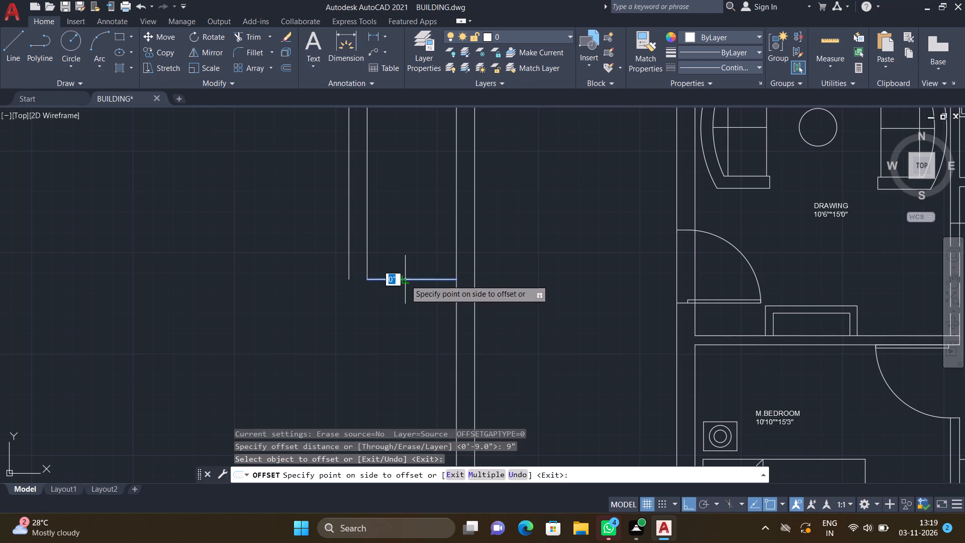
left_click(407, 319)
key("Return")
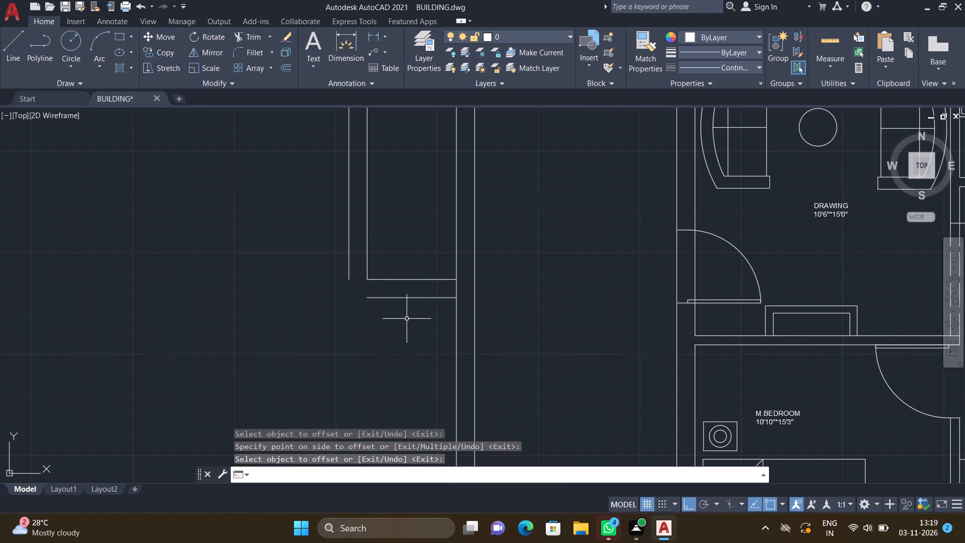
Draw a horizontal line from the left end of the room's outer bottom wall line leftward past the outer left wall line.
type("EX")
key("Escape")
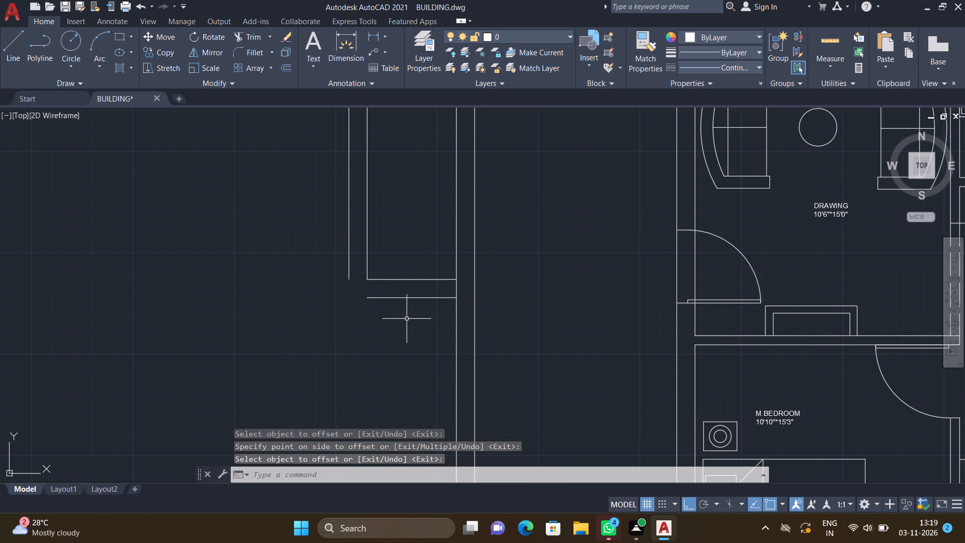
key("l")
key("Return")
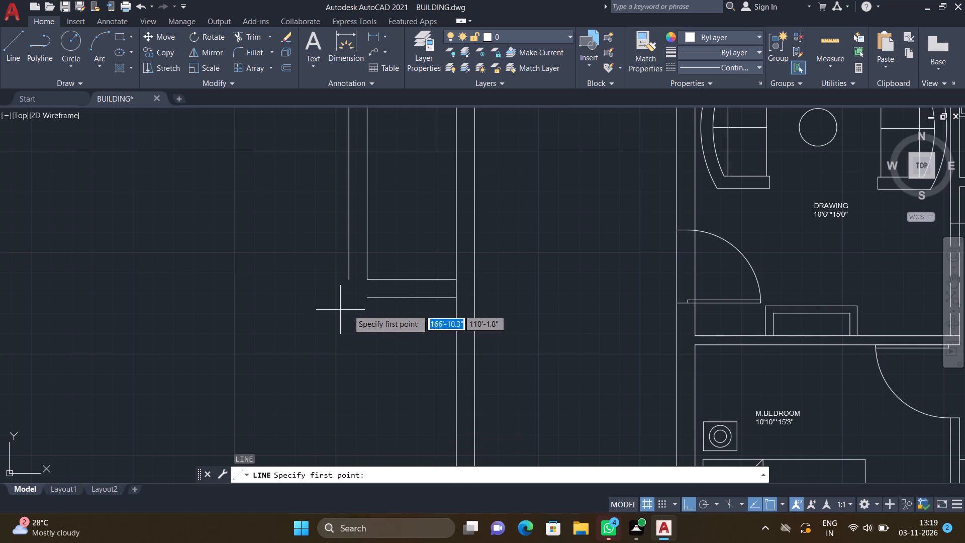
scroll(355, 310, "up", 3)
left_click(396, 265)
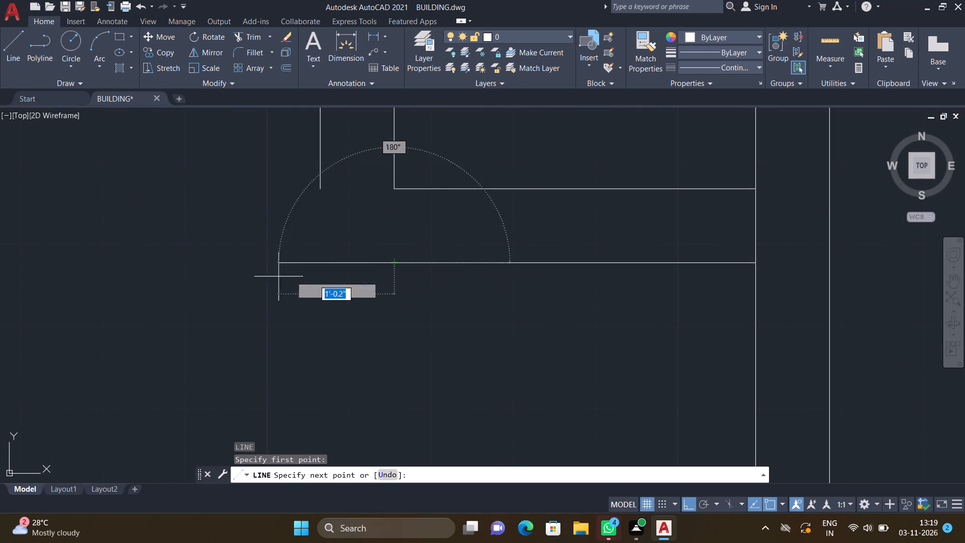
left_click(250, 276)
key("Return")
Extend the room's outer left wall line down to the outer bottom line and trim the bottom line's projecting end.
type("EX")
key("Return")
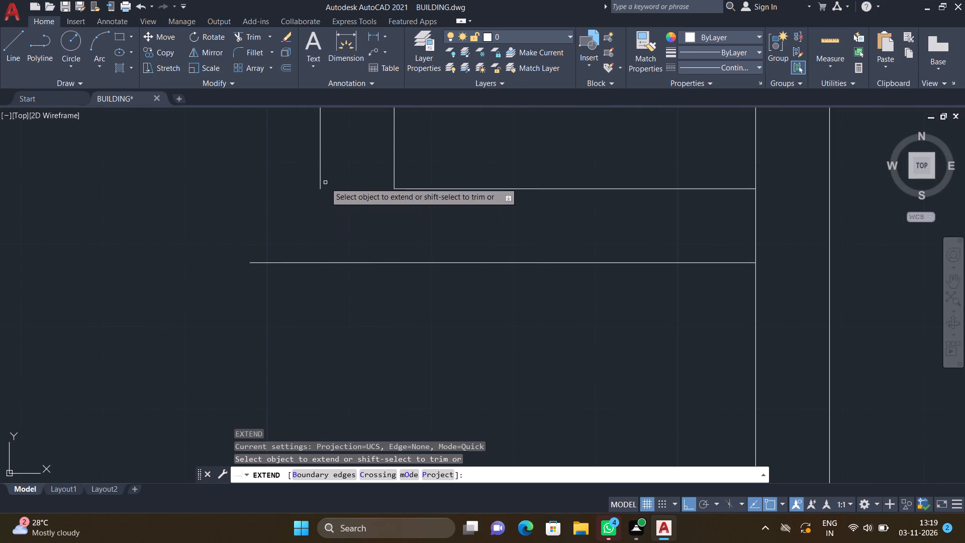
left_click(319, 176)
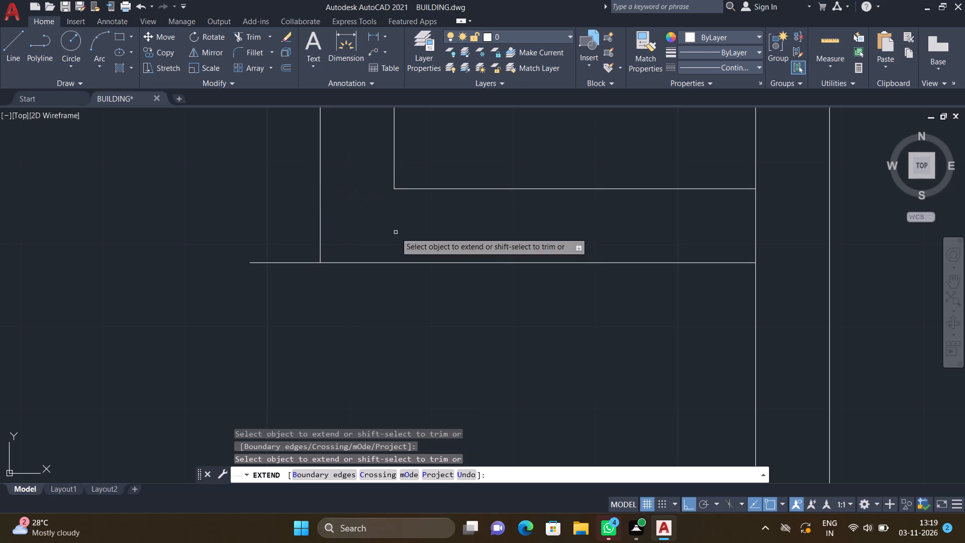
key("Return")
type("TR")
key("Return")
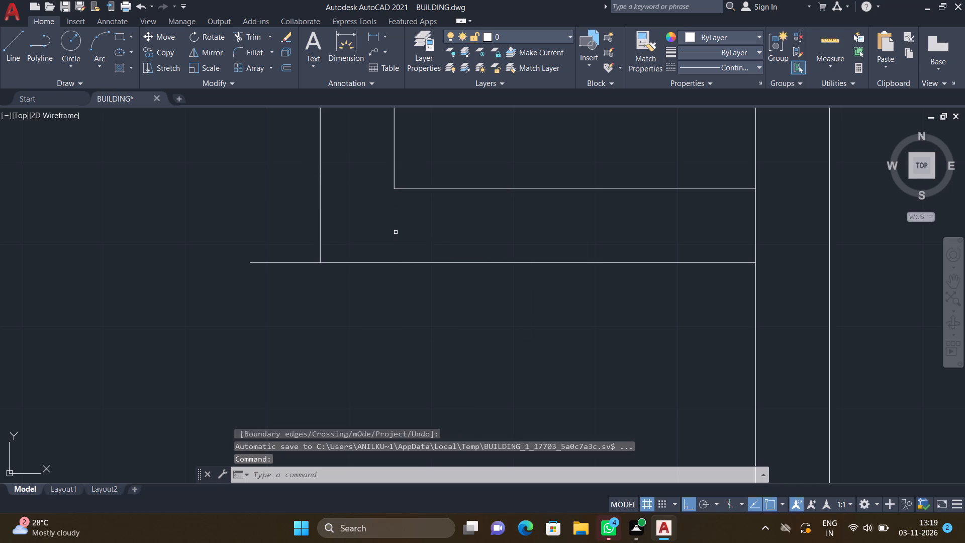
left_click(276, 262)
key("Return")
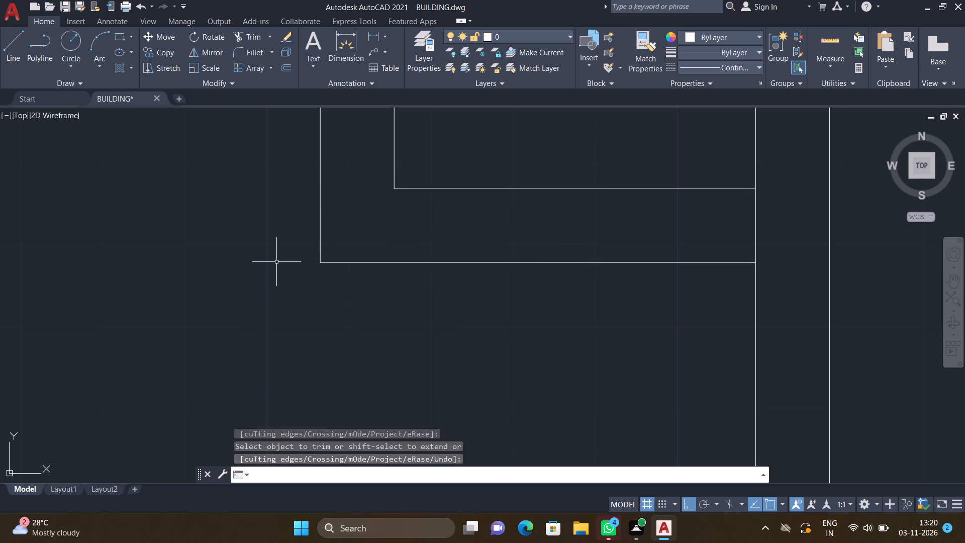
Draw a short horizontal line across the corridor's left wall thickness, just above the UP flight of the staircase.
scroll(288, 246, "down", 4)
scroll(365, 325, "down", 4)
scroll(347, 275, "up", 4)
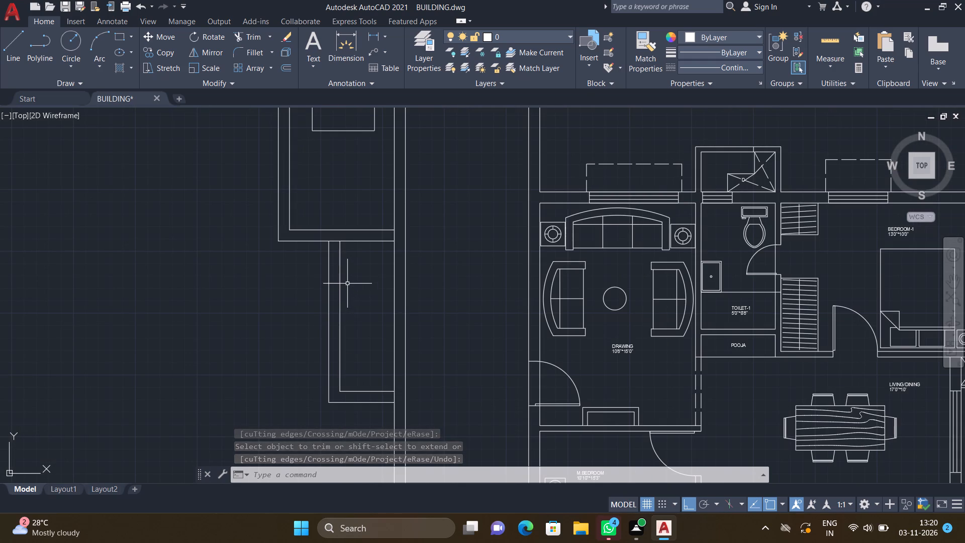
scroll(335, 274, "down", 3)
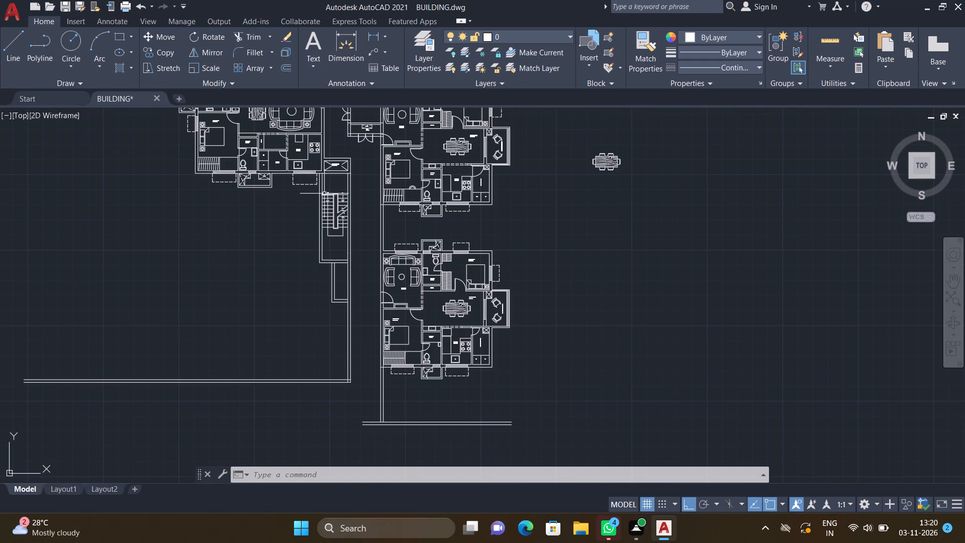
scroll(341, 180, "up", 3)
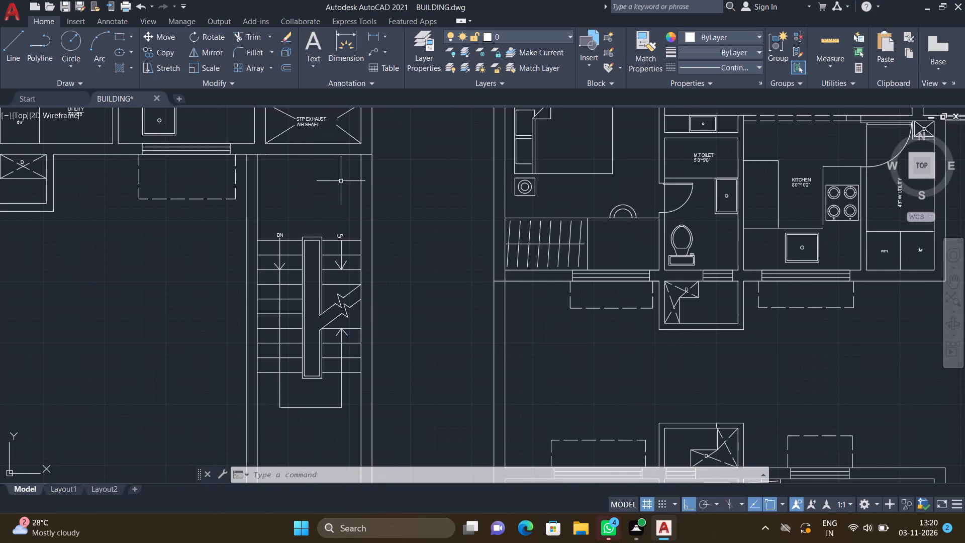
scroll(350, 221, "up", 2)
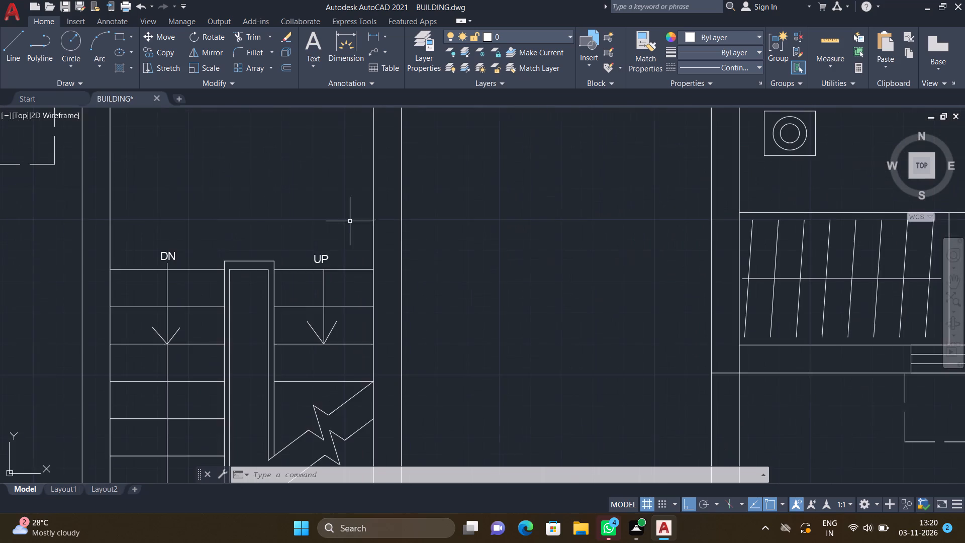
scroll(350, 221, "up", 1)
key("l")
key("Return")
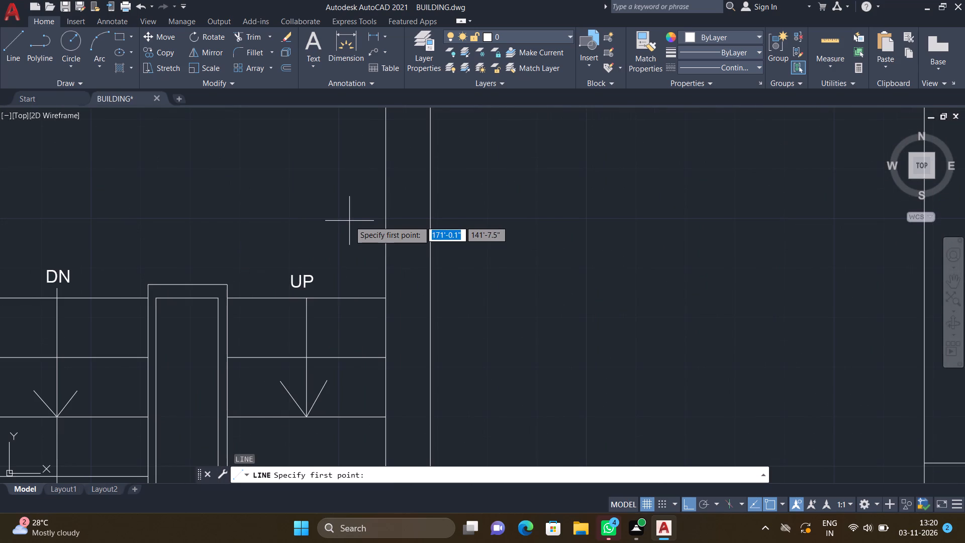
left_click(384, 220)
left_click(432, 218)
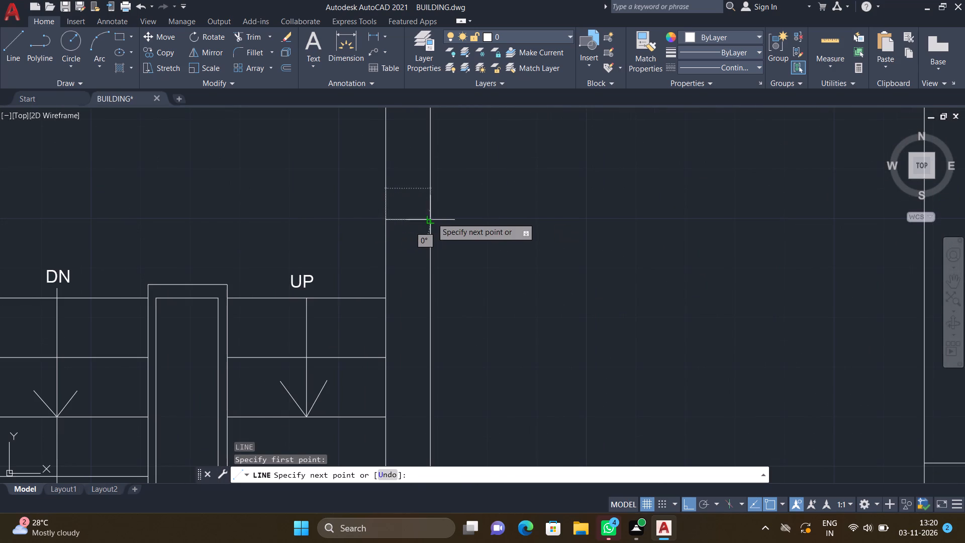
key("Return")
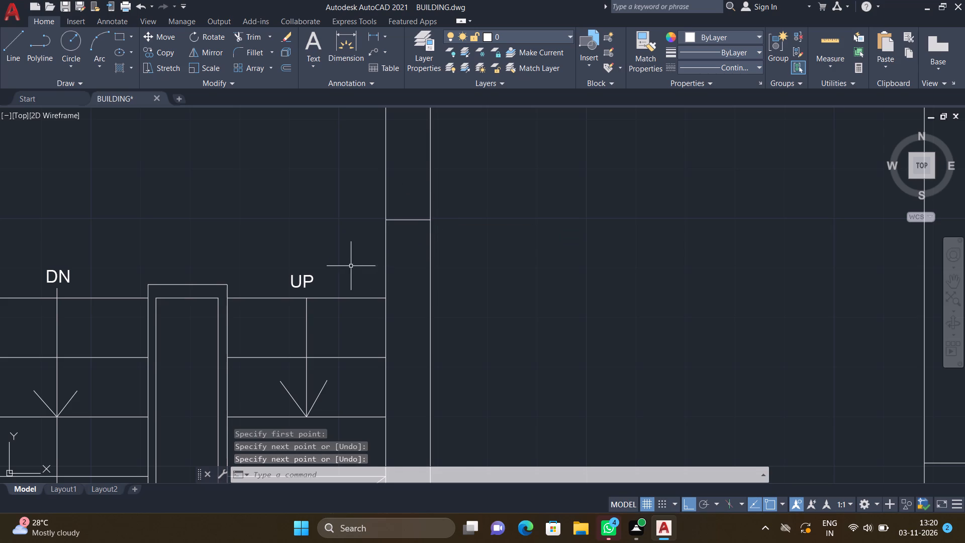
Draw a horizontal line across the middle of the room below the stairwell, from its inner left wall line to the corridor wall.
scroll(348, 266, "down", 6)
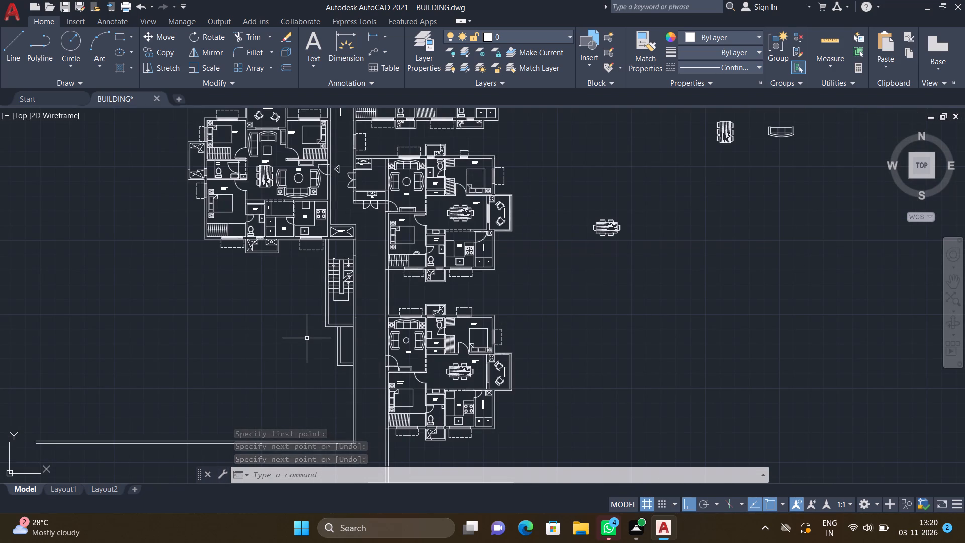
scroll(337, 347, "up", 4)
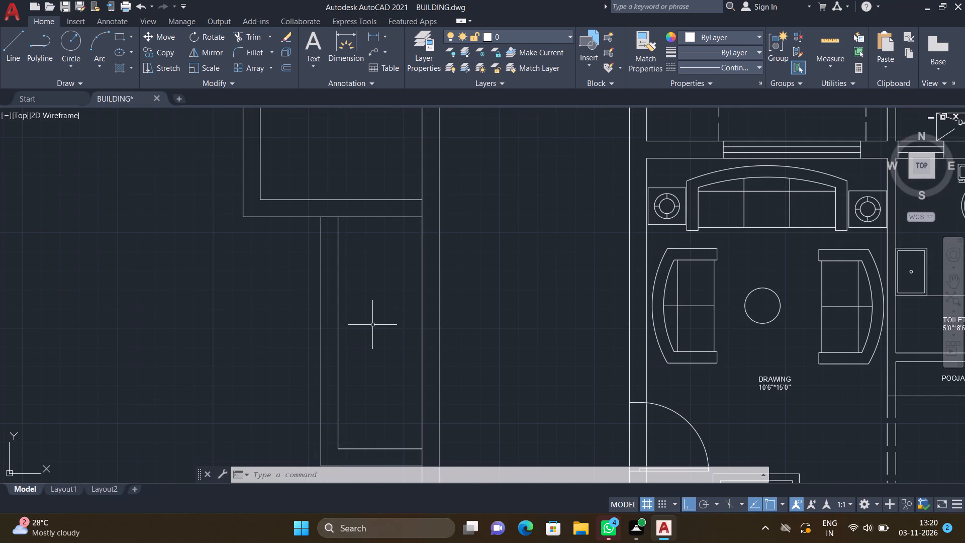
key("l")
key("Return")
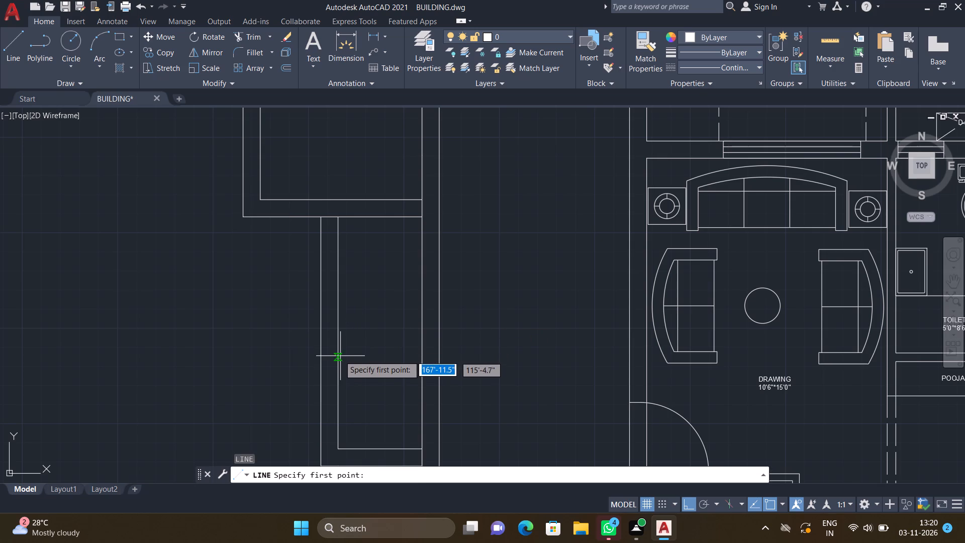
left_click(339, 335)
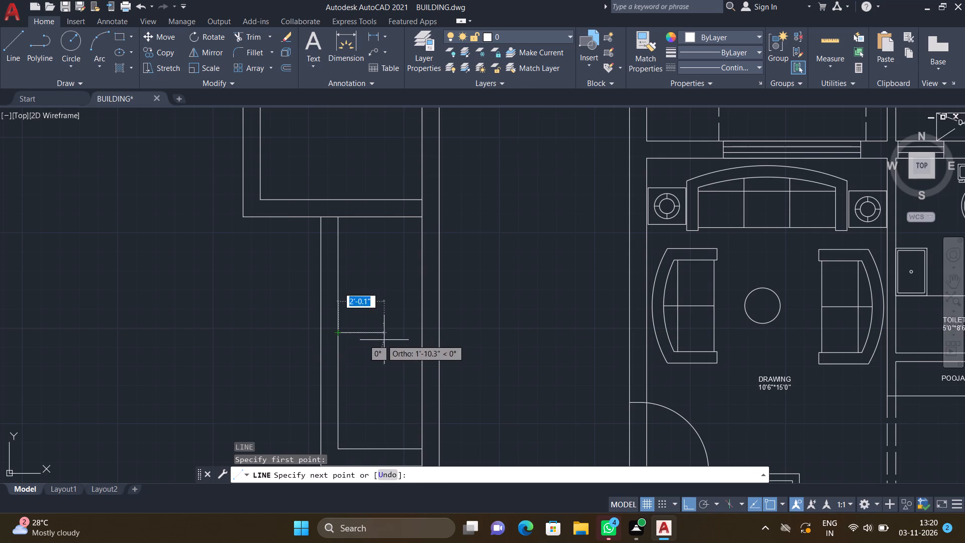
left_click(423, 331)
key("Return")
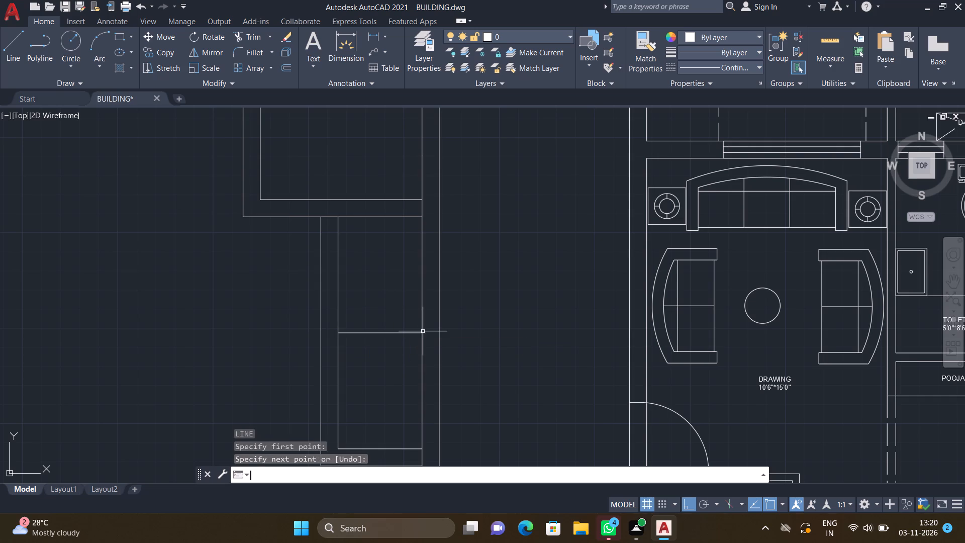
Draw a second horizontal line just below the room's dividing line, from the inner left wall line to the corridor wall.
key("l")
key("Return")
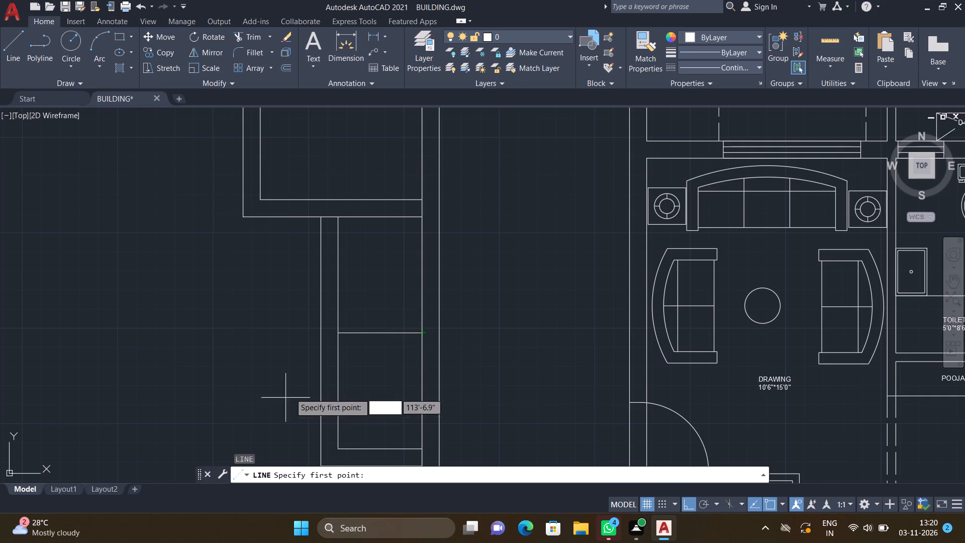
scroll(339, 346, "up", 2)
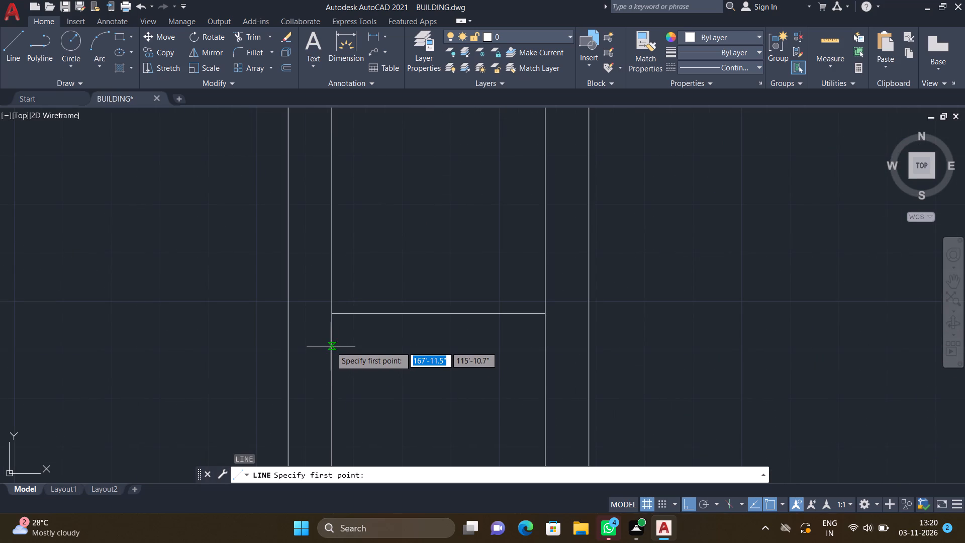
left_click(331, 345)
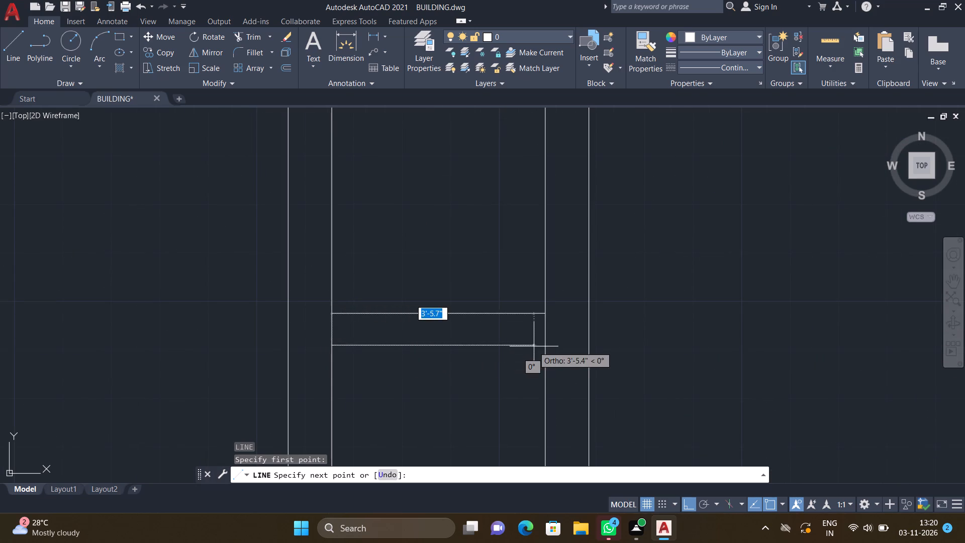
left_click(546, 347)
key("Return")
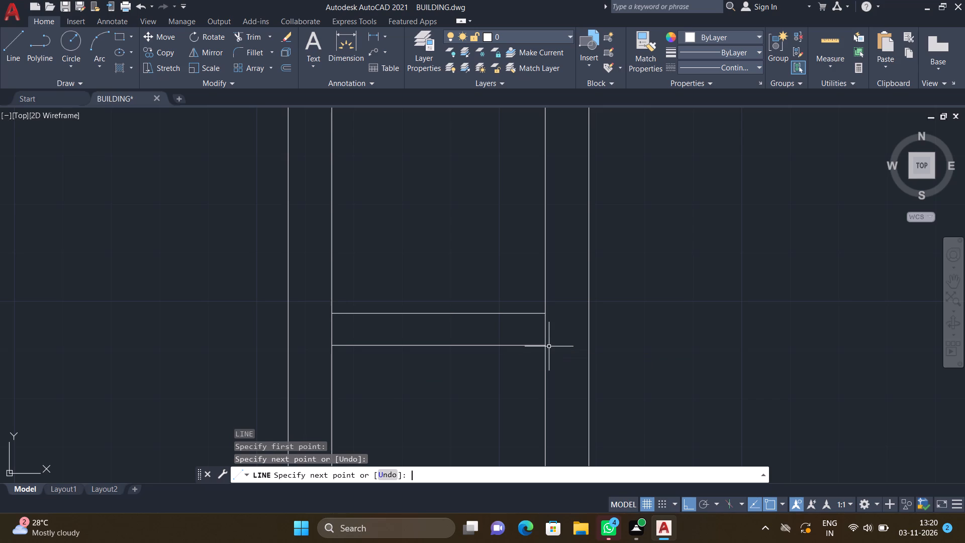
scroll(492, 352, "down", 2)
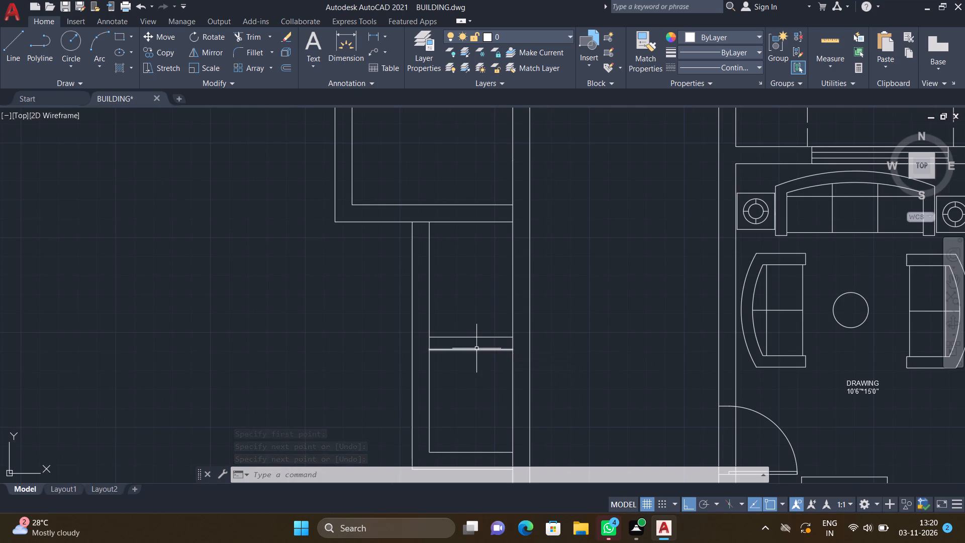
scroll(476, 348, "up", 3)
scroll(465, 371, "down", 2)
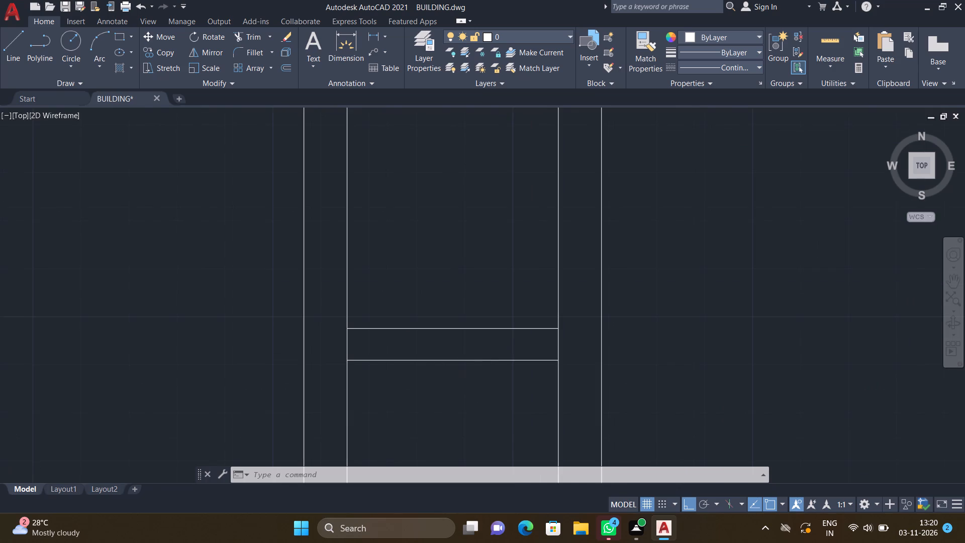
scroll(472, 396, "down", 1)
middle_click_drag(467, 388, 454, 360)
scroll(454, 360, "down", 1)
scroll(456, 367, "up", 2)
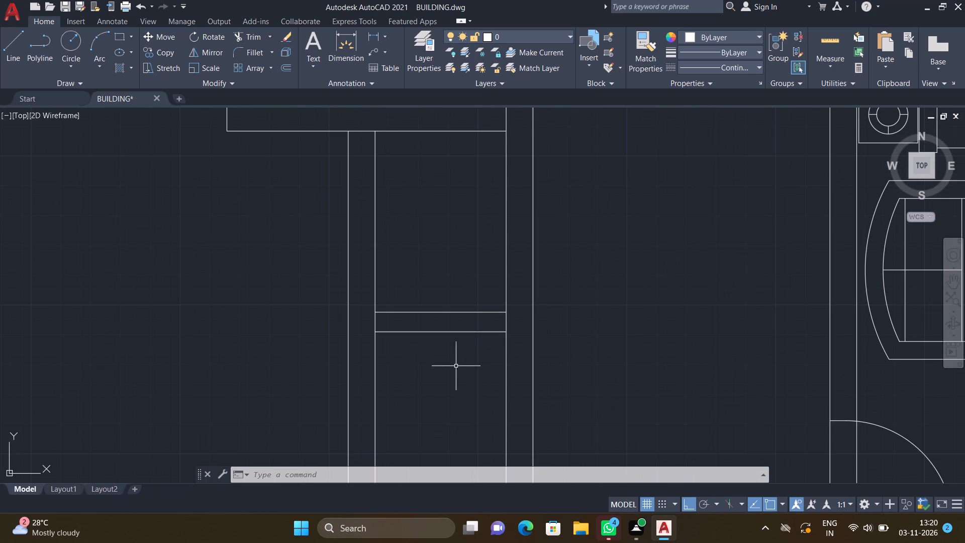
Draw a short horizontal line across the corridor's left wall thickness, just above the room's double dividing line.
key("l")
key("Return")
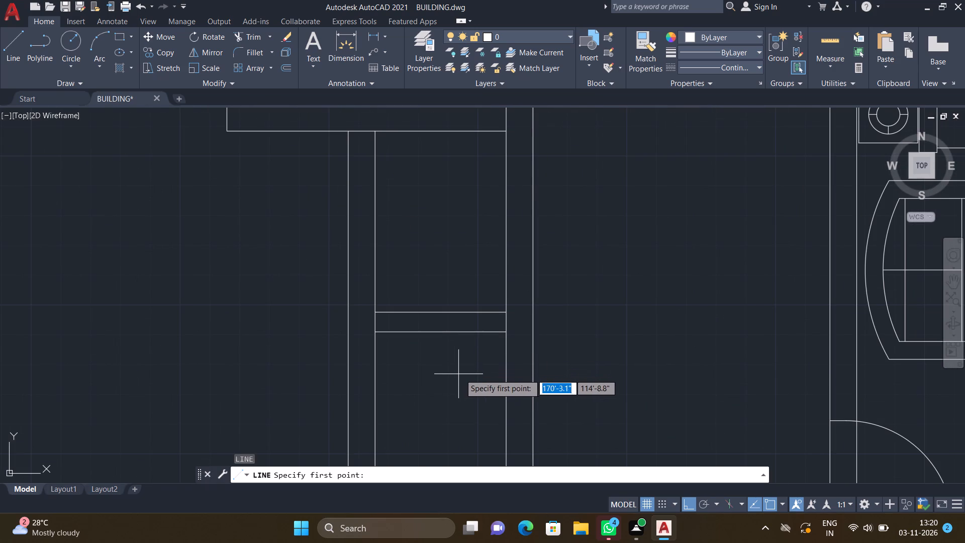
scroll(477, 328, "down", 1)
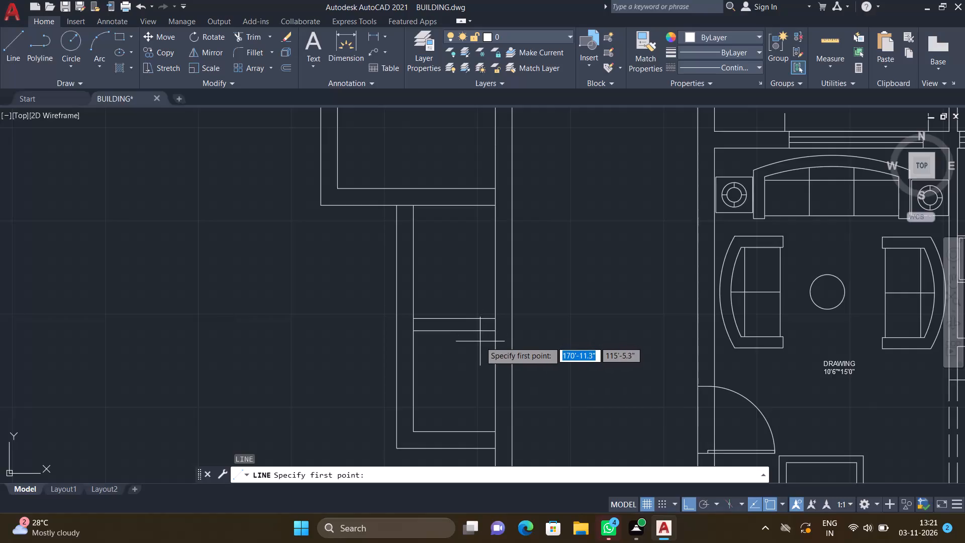
scroll(487, 325, "up", 2)
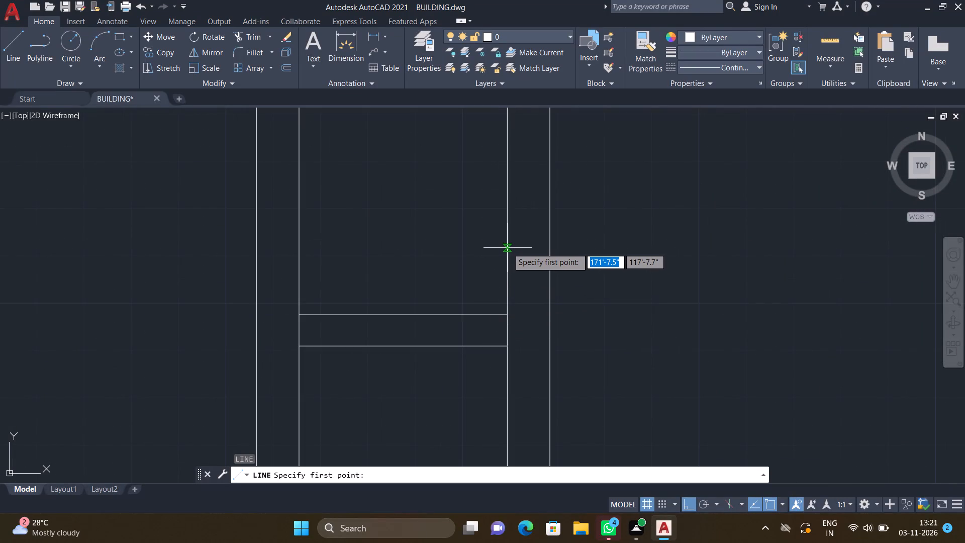
left_click(508, 248)
left_click(551, 248)
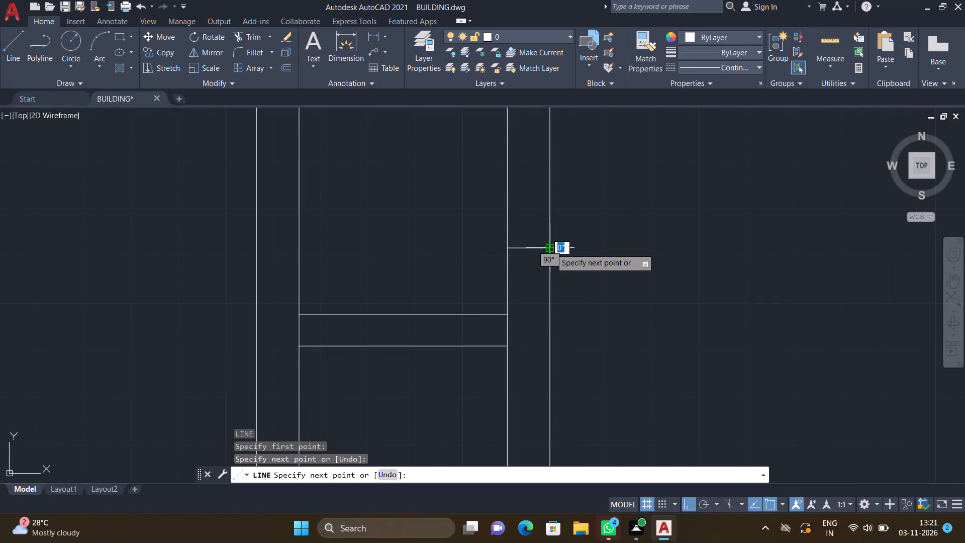
key("Return")
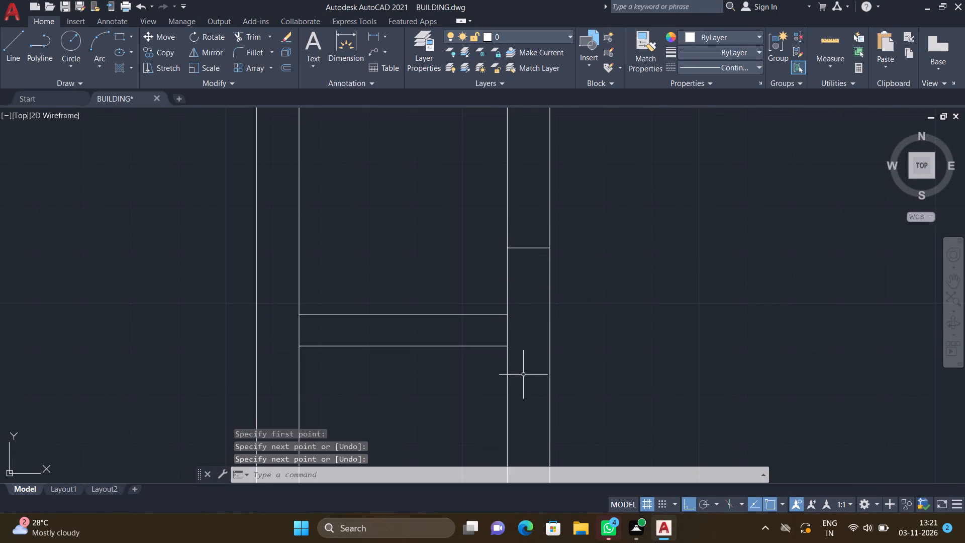
Draw a 9" horizontal line across the corridor's left wall thickness, just below the room's double dividing line.
scroll(523, 375, "up", 2)
key("l")
key("Return")
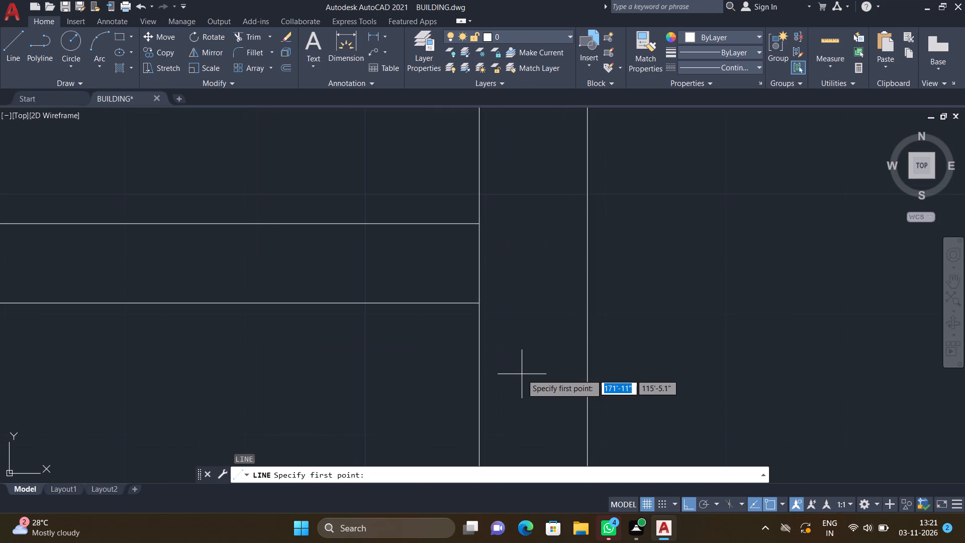
scroll(474, 400, "down", 1)
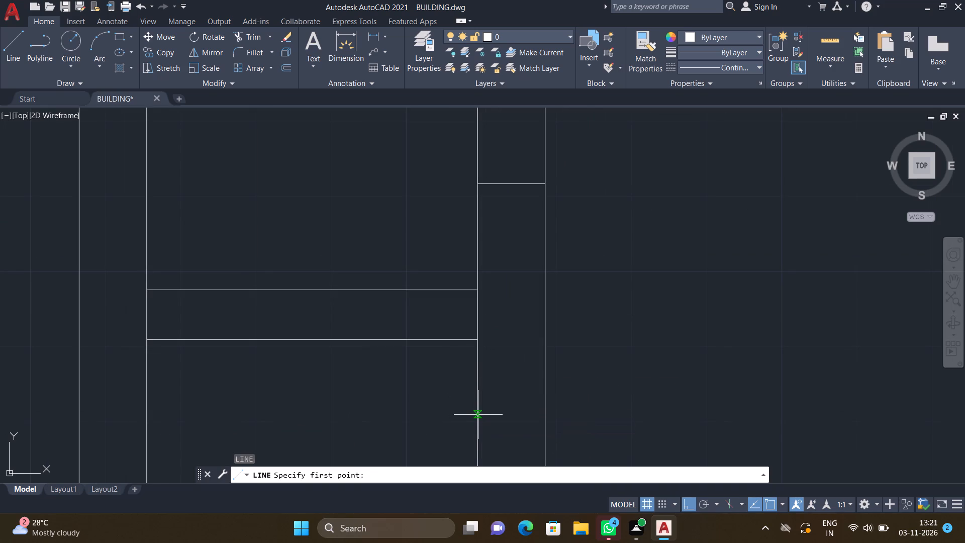
scroll(480, 423, "down", 1)
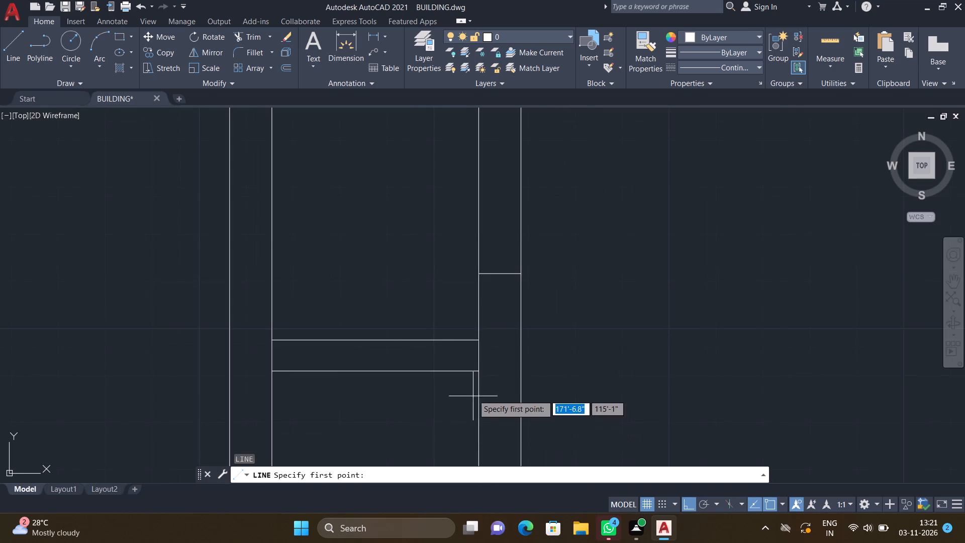
scroll(471, 382, "down", 2)
scroll(473, 408, "up", 2)
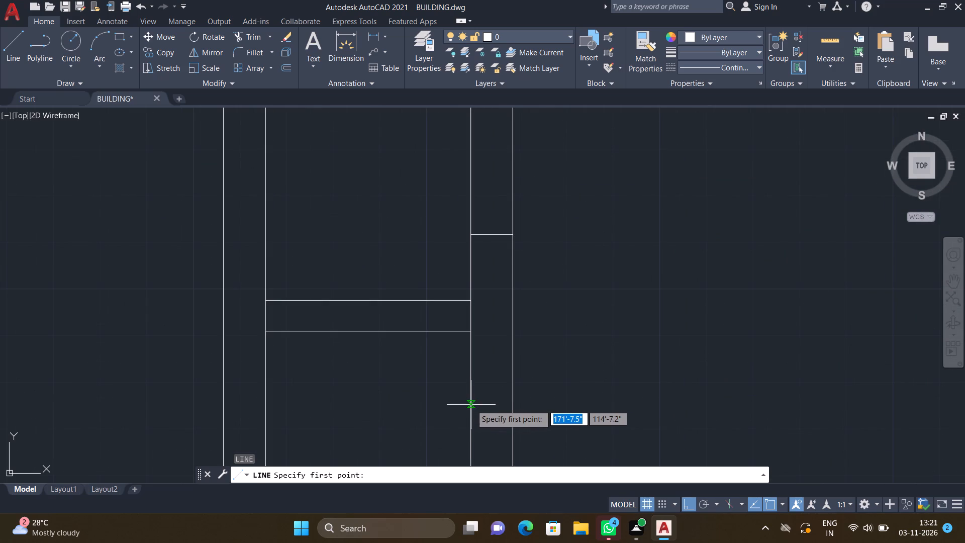
left_click_drag(471, 405, 476, 406)
scroll(505, 411, "up", 2)
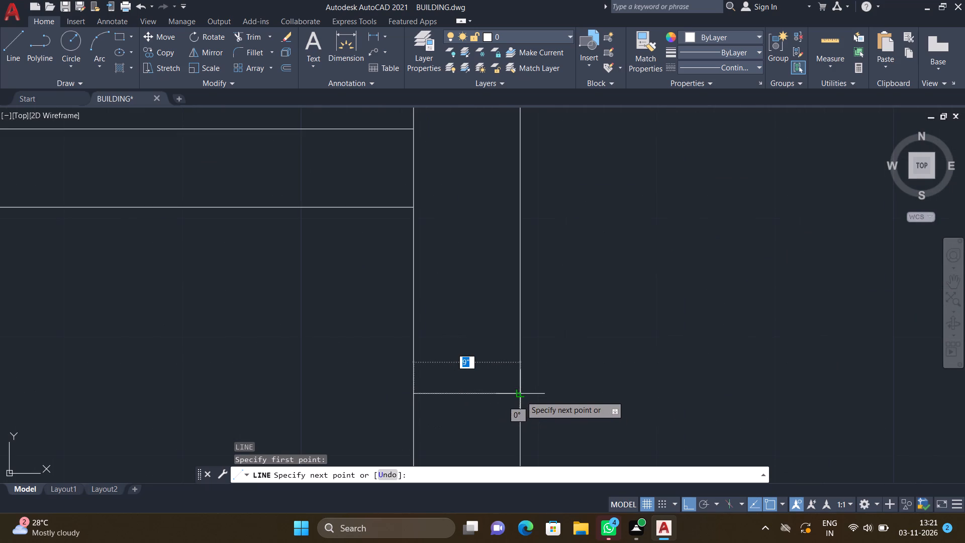
left_click(521, 396)
key("Return")
Draw a vertical line through the upper compartment below the stairwell, from its top wall line down to the upper dividing line.
scroll(516, 383, "down", 3)
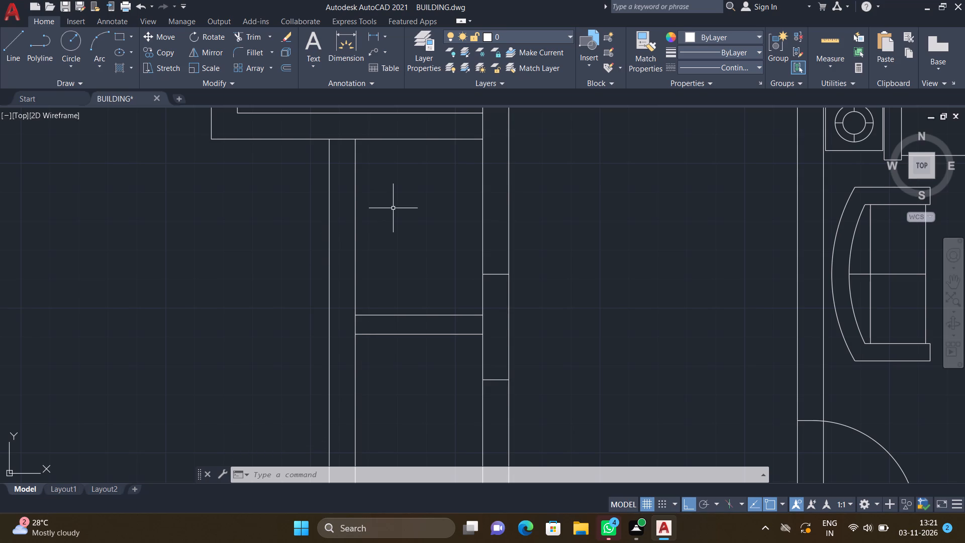
key("l")
key("Return")
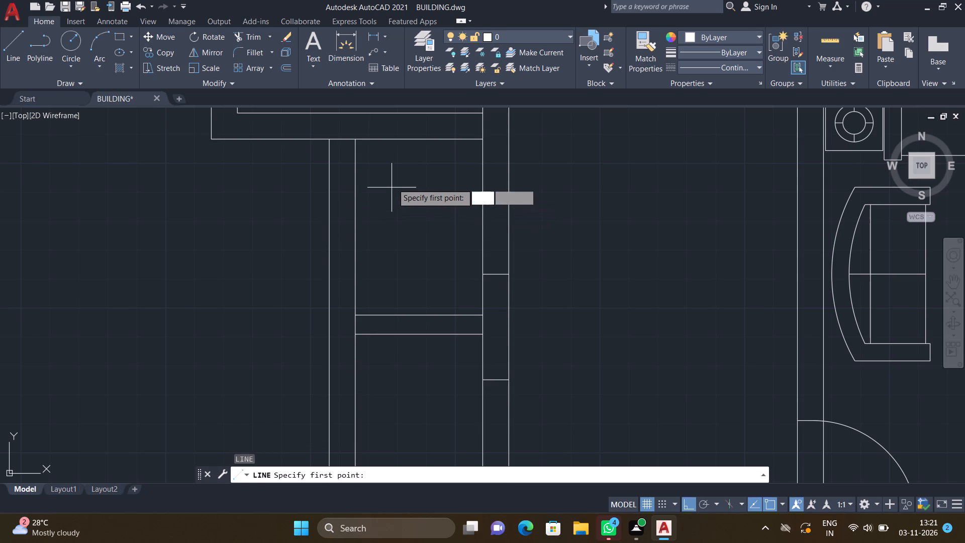
left_click(406, 141)
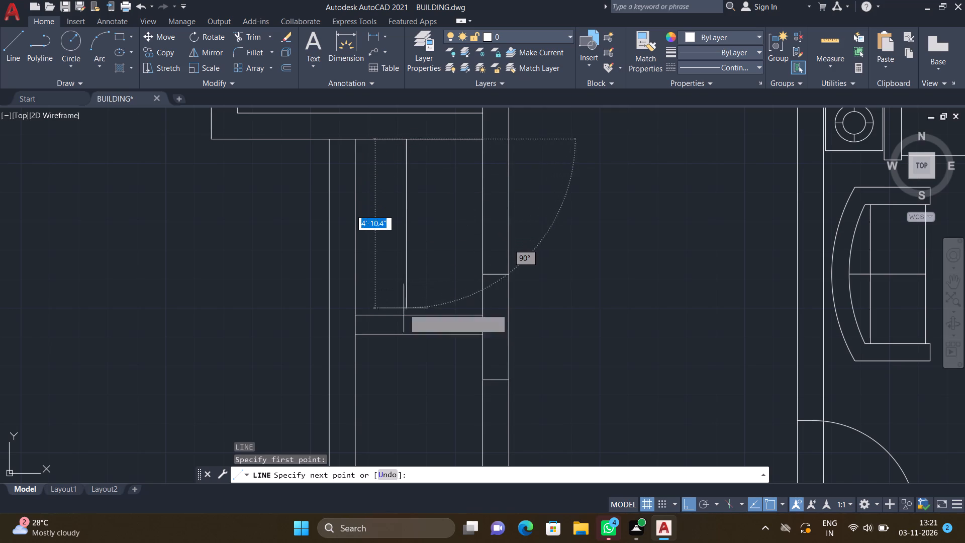
left_click(405, 317)
key("Return")
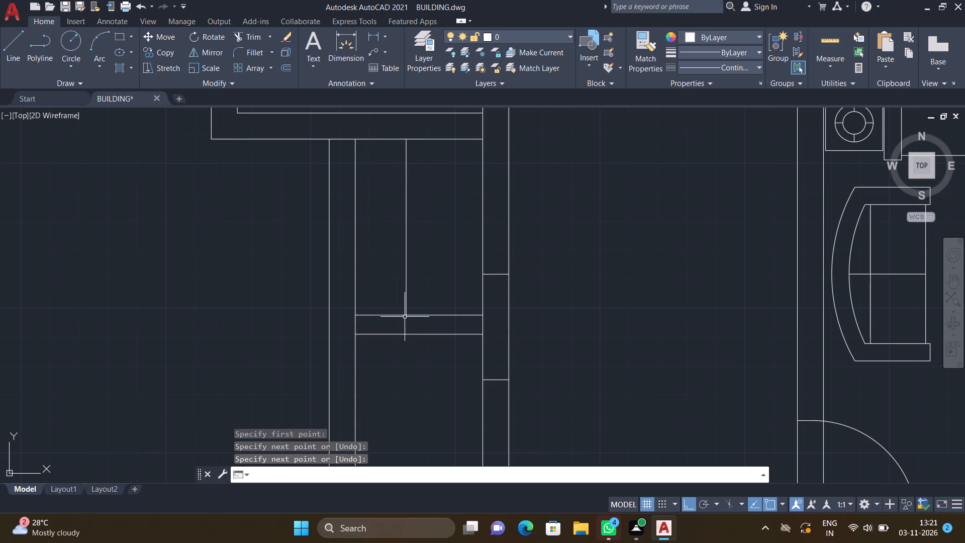
Draw a vertical line through the lower compartment, from the lower dividing line down to the inner bottom wall line.
scroll(403, 318, "down", 3)
scroll(397, 348, "up", 3)
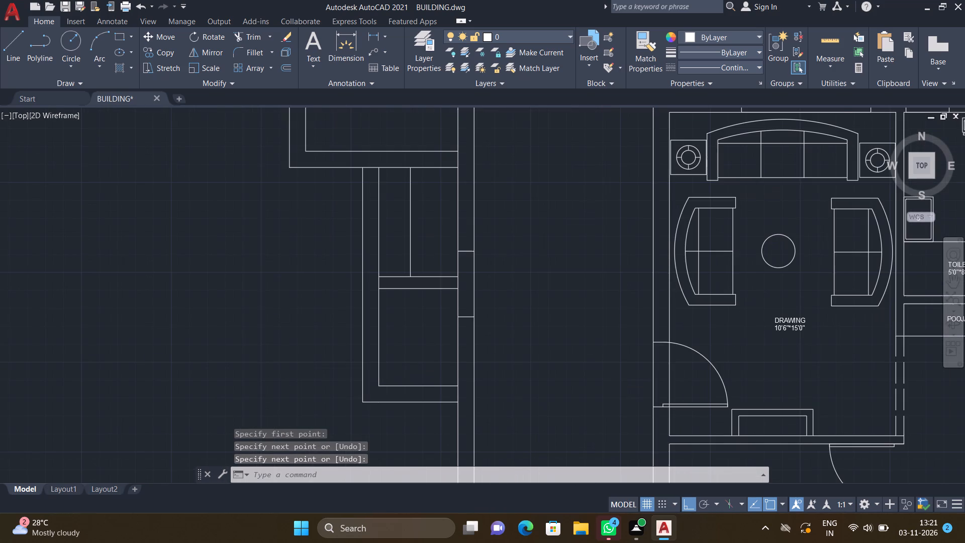
key("l")
key("Return")
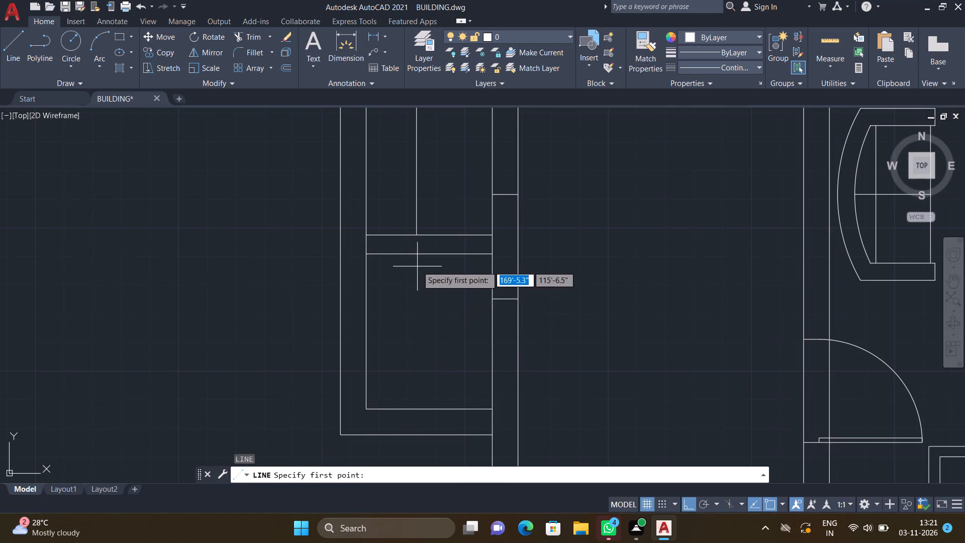
scroll(416, 261, "up", 1)
left_click(416, 251)
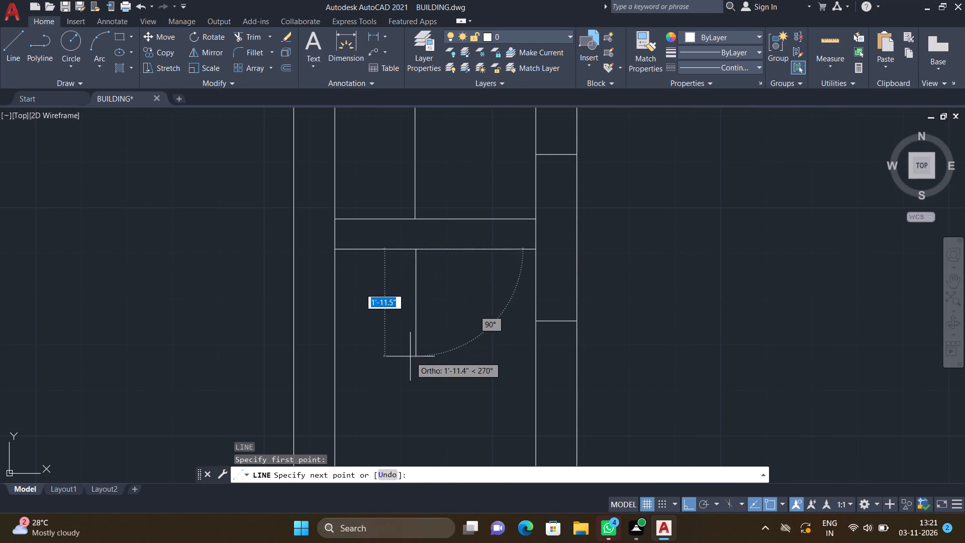
scroll(410, 360, "down", 1)
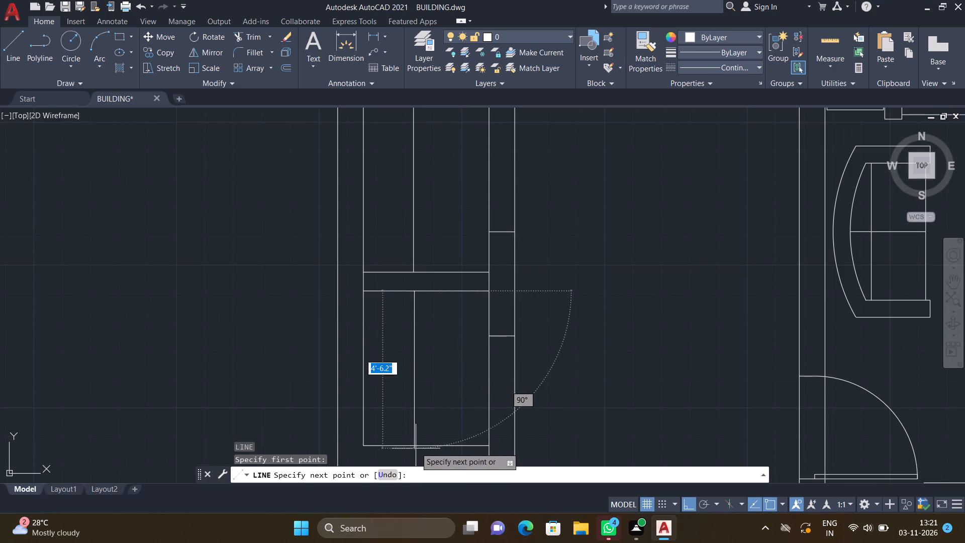
left_click(415, 443)
key("Return")
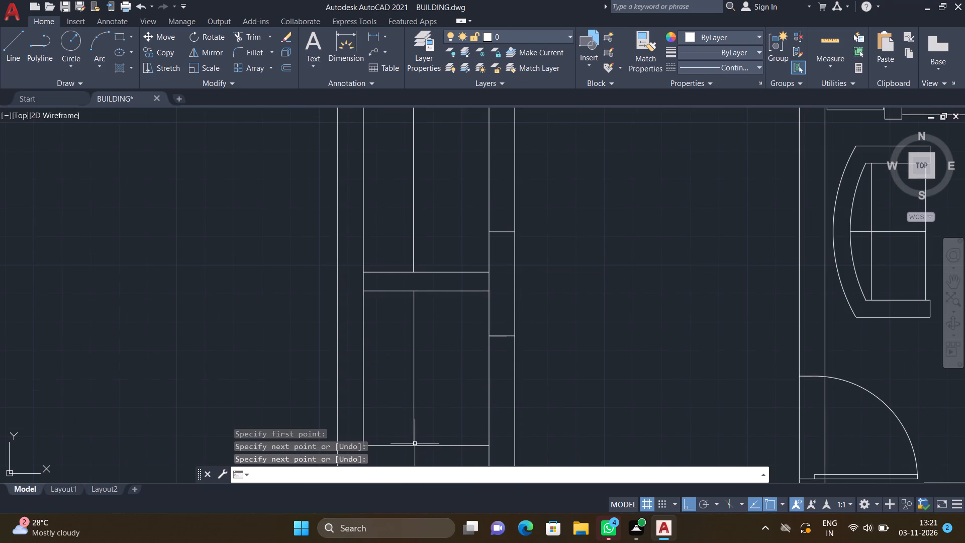
Rotate the upper double-door symbol among the spare blocks beside the plan by 180° about the point where its leaves meet.
scroll(397, 410, "down", 2)
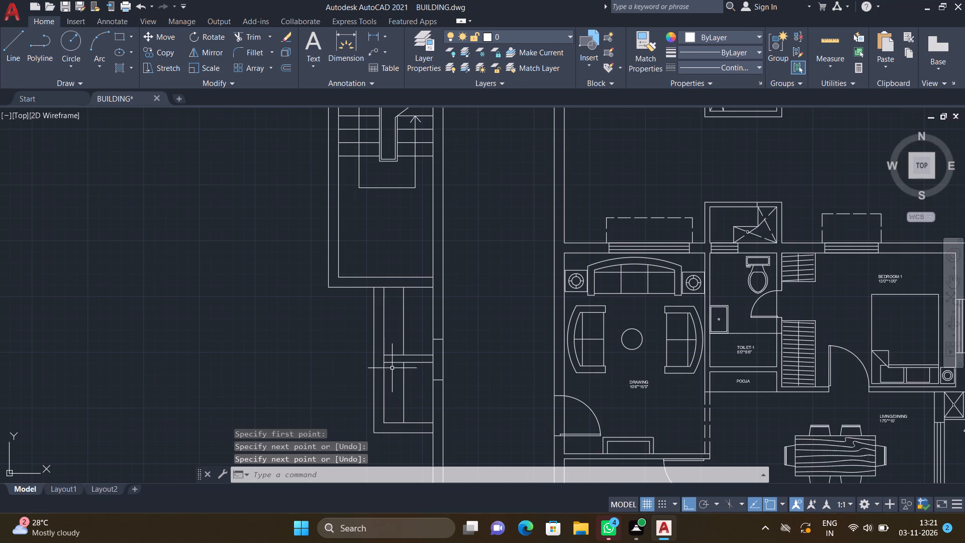
scroll(429, 352, "down", 3)
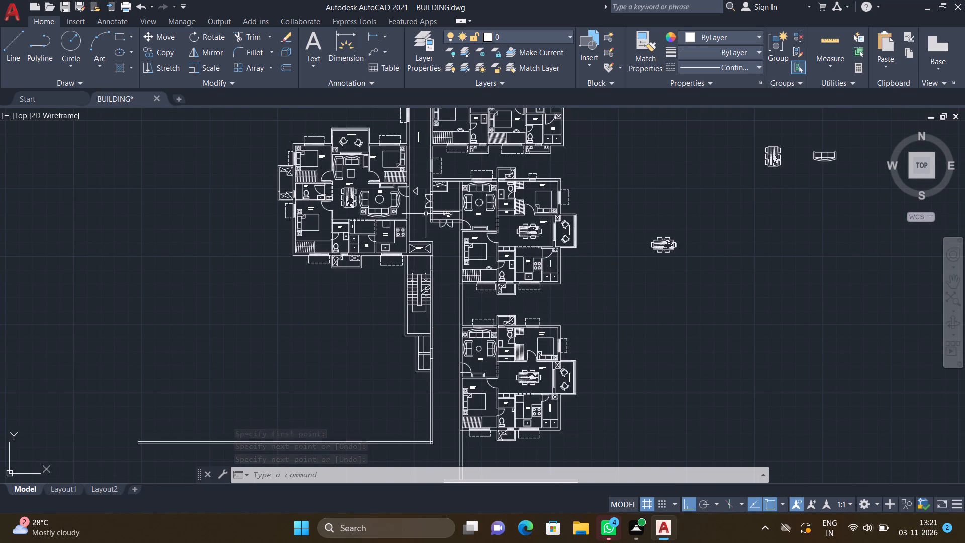
scroll(422, 205, "up", 2)
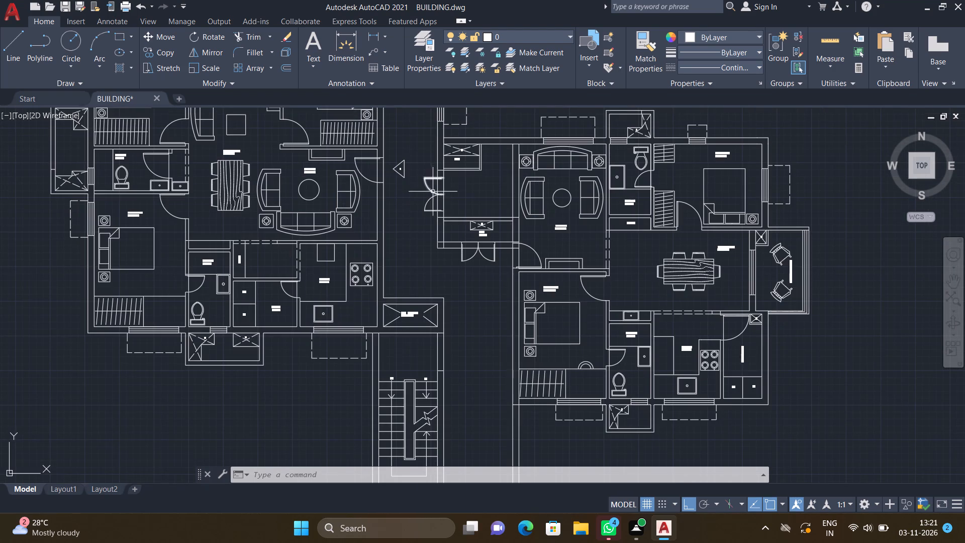
scroll(439, 217, "down", 2)
scroll(585, 275, "down", 3)
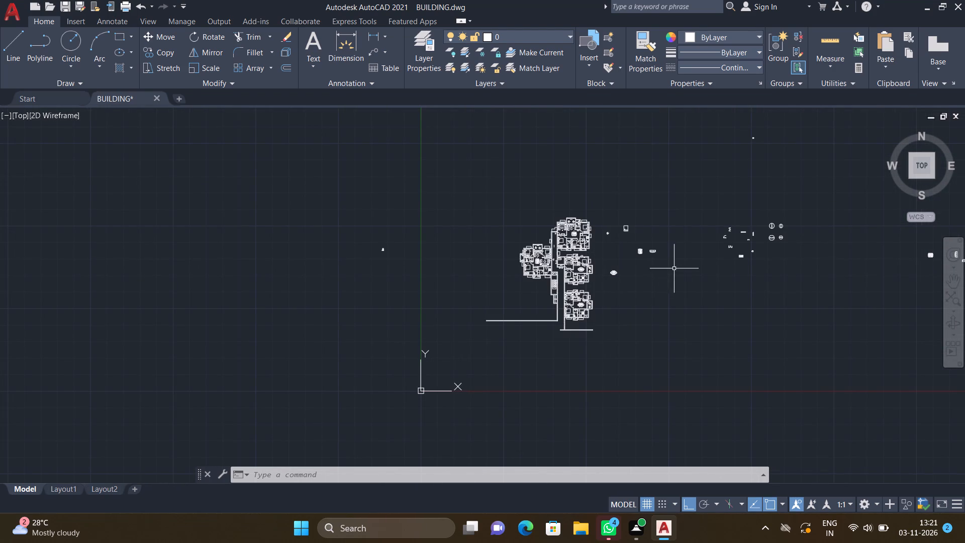
scroll(641, 245, "up", 3)
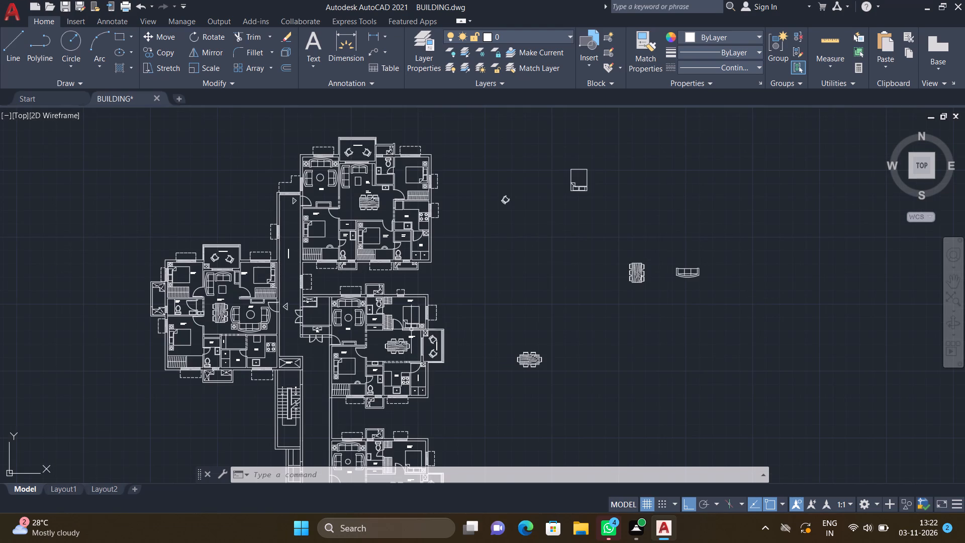
middle_click_drag(570, 323, 517, 300)
scroll(518, 300, "down", 3)
scroll(663, 287, "up", 3)
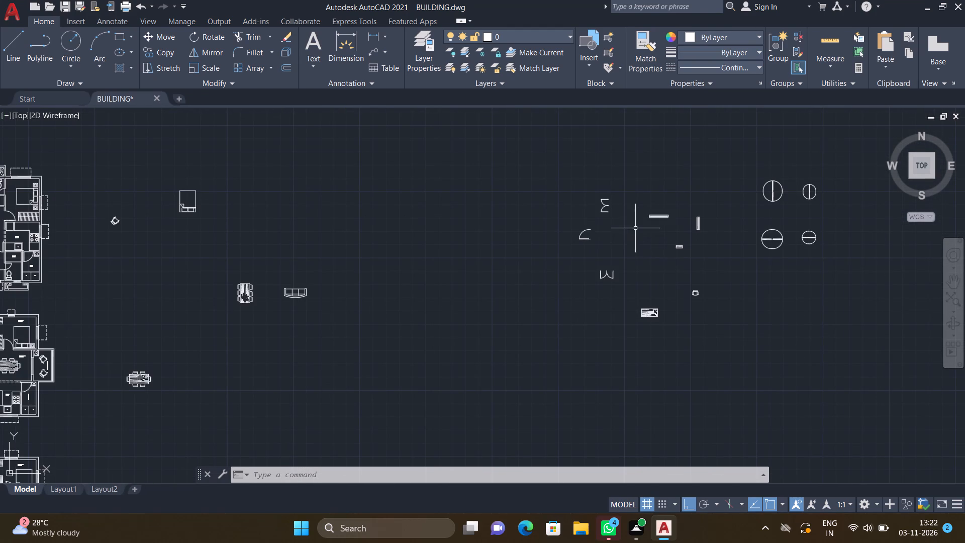
scroll(606, 210, "up", 2)
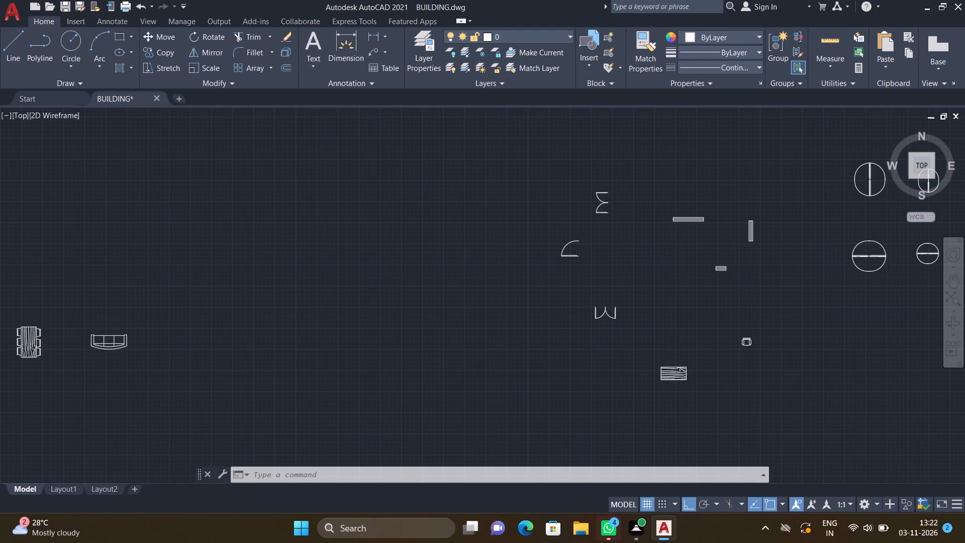
type("RO")
key("Return")
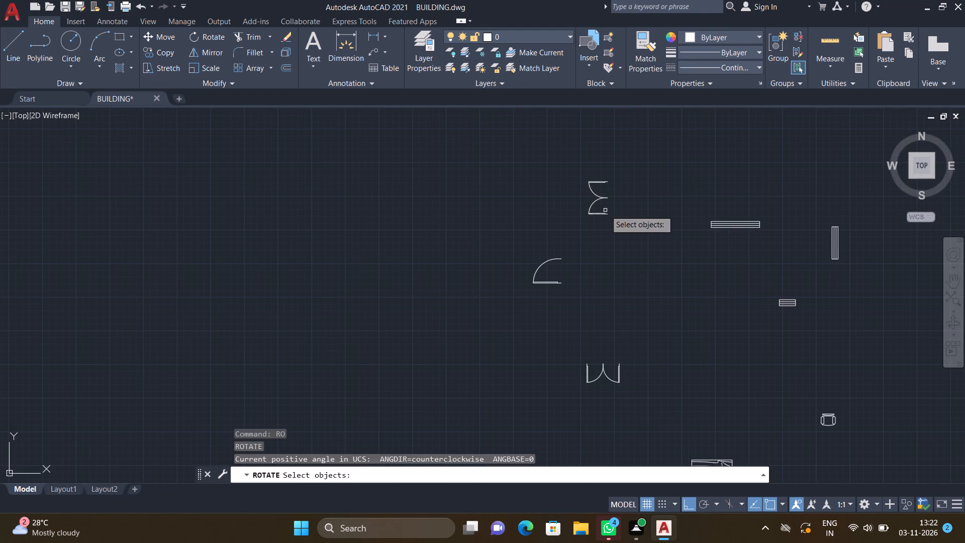
left_click_drag(622, 247, 619, 243)
left_click(580, 154)
key("Return")
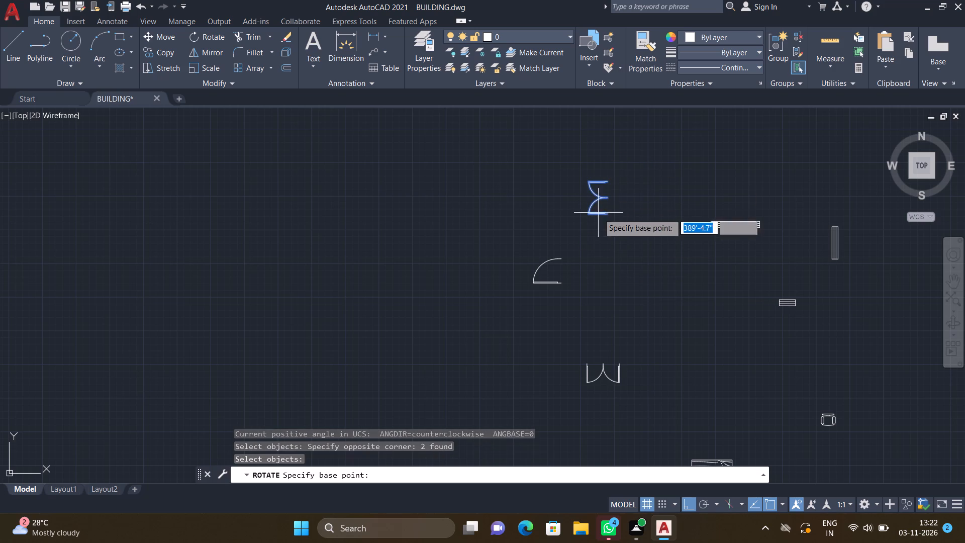
left_click(604, 199)
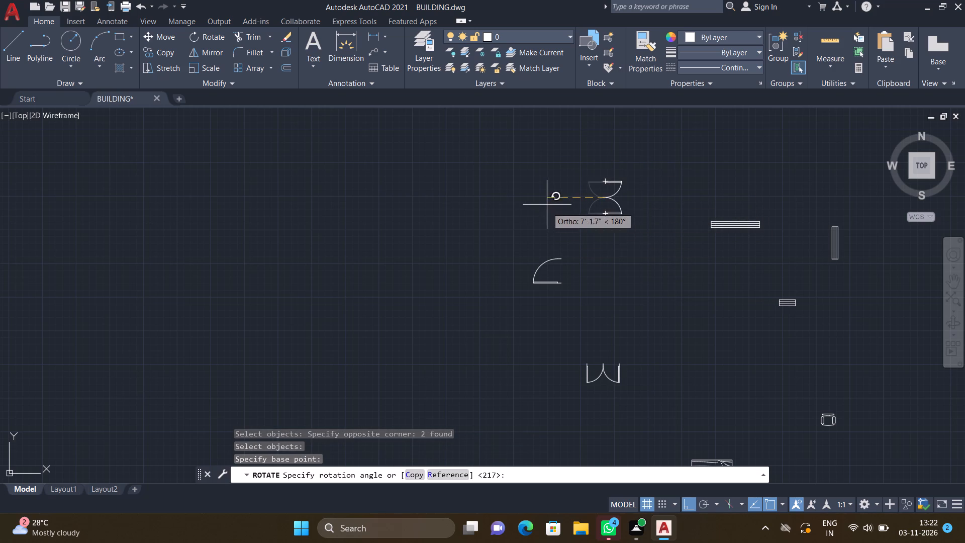
double_click(546, 197)
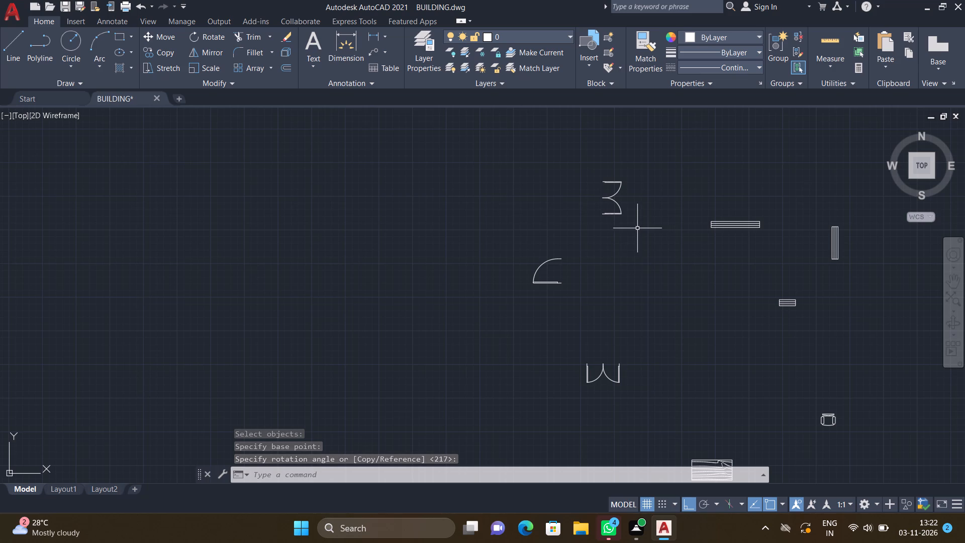
Copy the rotated double-door symbol from the spare blocks onto the corridor's left wall beside the upper compartment below the stairwell.
type("CO")
key("Return")
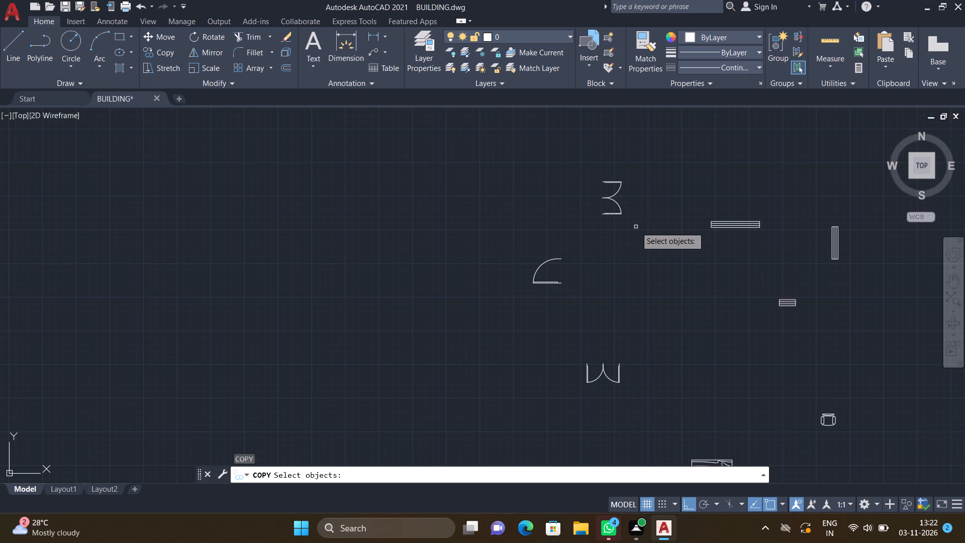
left_click_drag(637, 234, 624, 223)
left_click(573, 140)
key("Return")
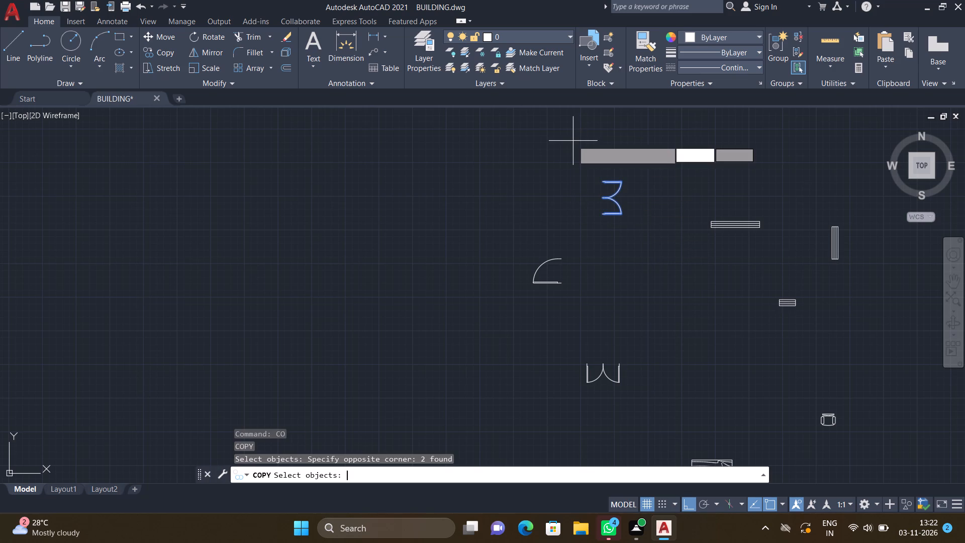
scroll(621, 199, "up", 3)
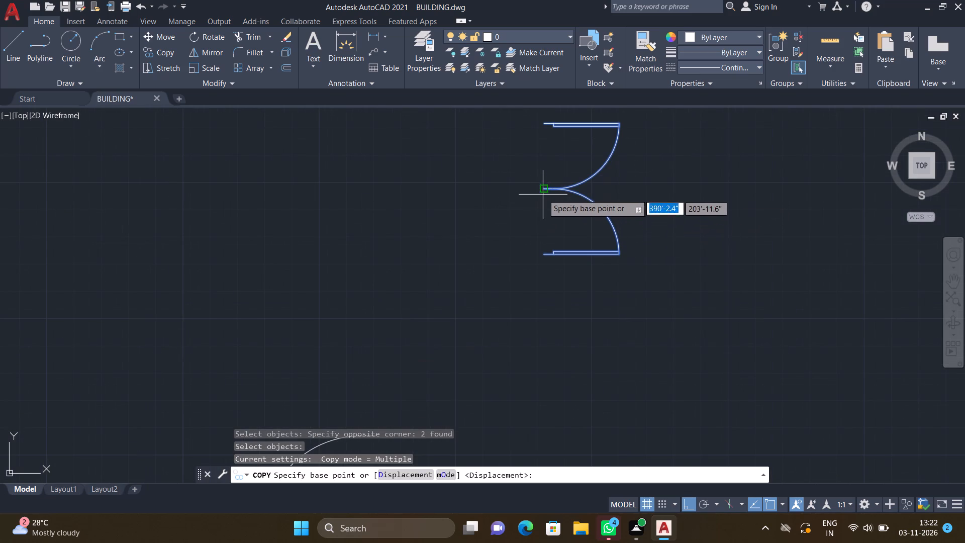
left_click(548, 188)
scroll(512, 229, "down", 3)
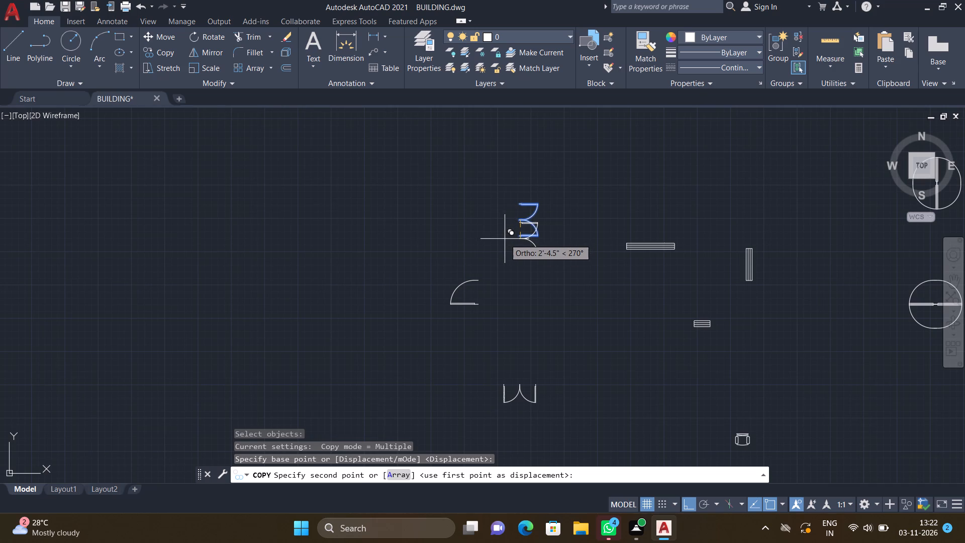
key("F8")
scroll(504, 233, "down", 5)
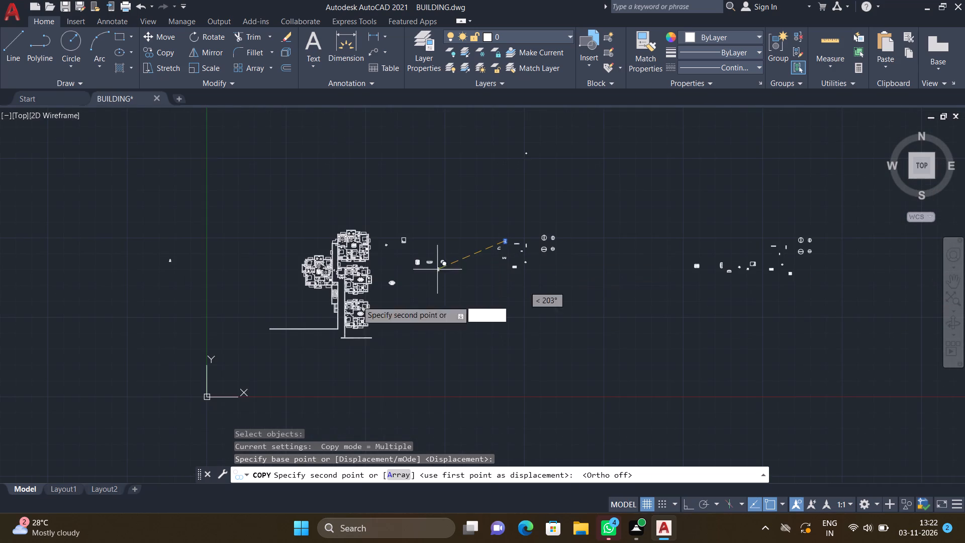
scroll(308, 352, "up", 3)
scroll(347, 371, "down", 3)
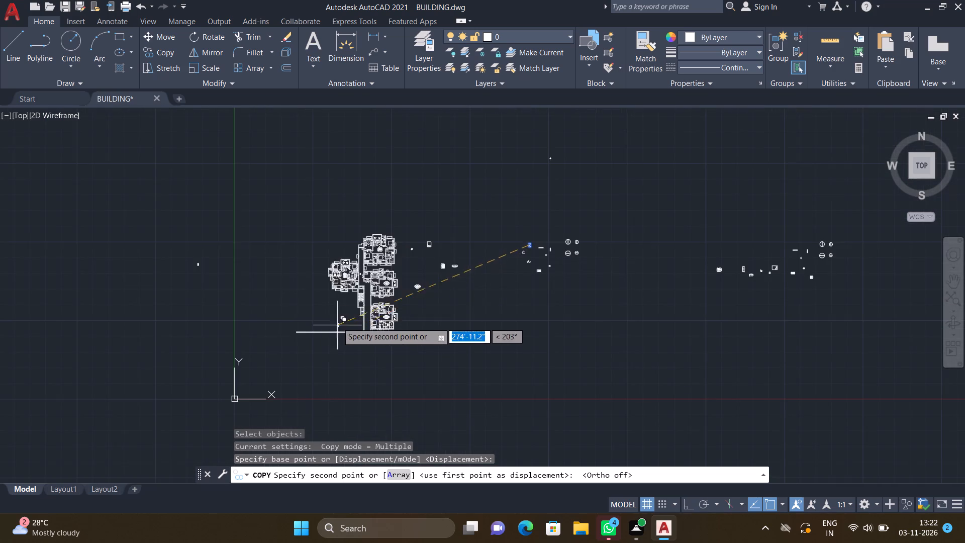
scroll(334, 280, "up", 3)
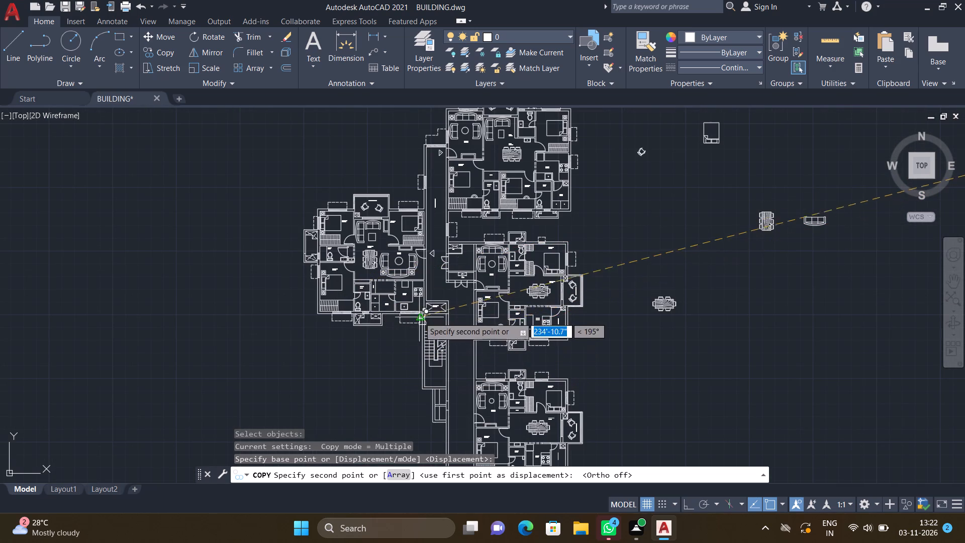
scroll(412, 312, "up", 3)
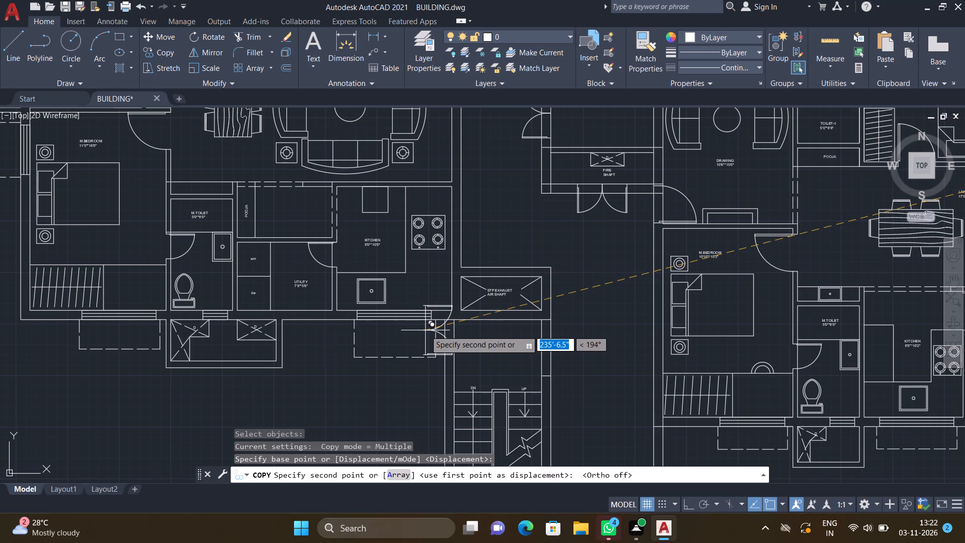
scroll(430, 308, "down", 3)
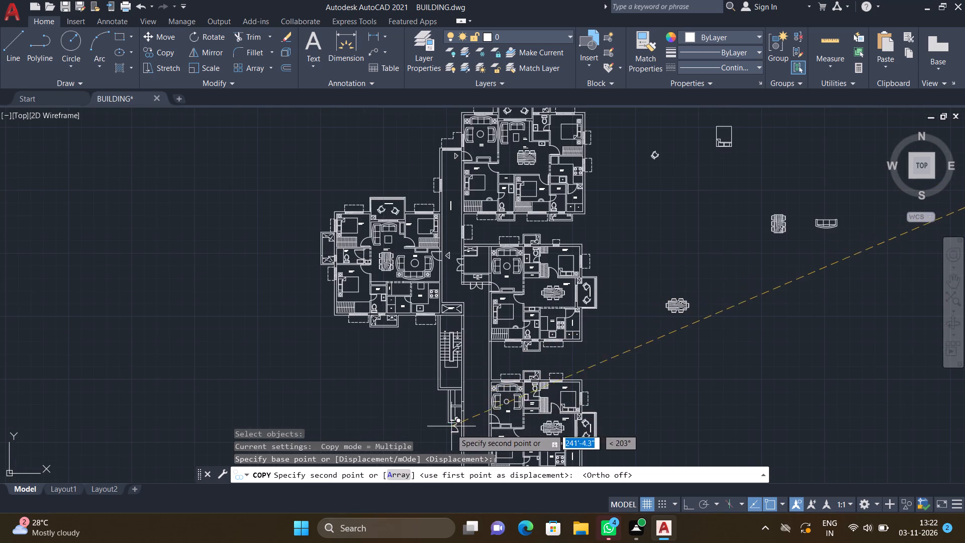
scroll(454, 417, "up", 4)
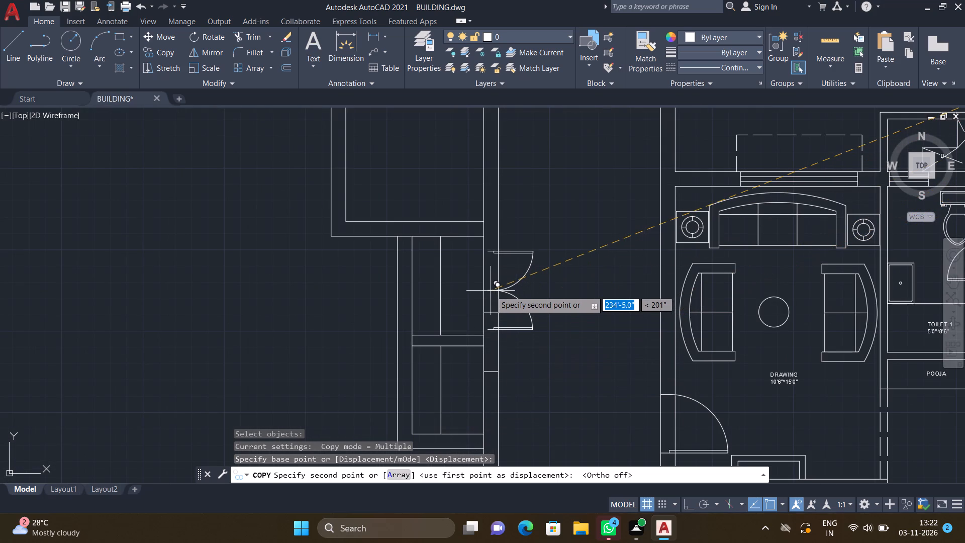
scroll(491, 296, "up", 1)
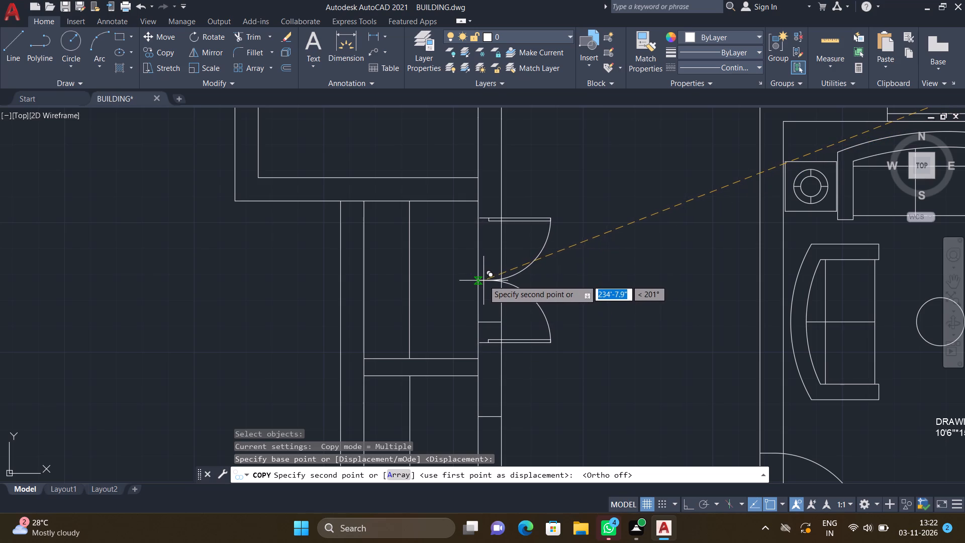
left_click(483, 280)
Place a second copy of the double door on the corridor's left wall beside the lower compartment.
scroll(504, 299, "down", 2)
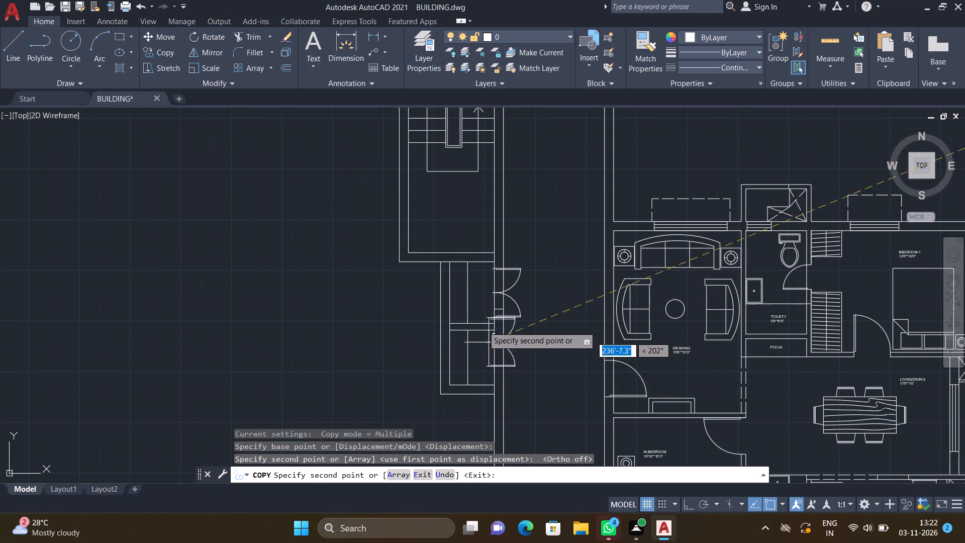
scroll(494, 360, "down", 1)
scroll(491, 375, "up", 3)
scroll(499, 310, "up", 1)
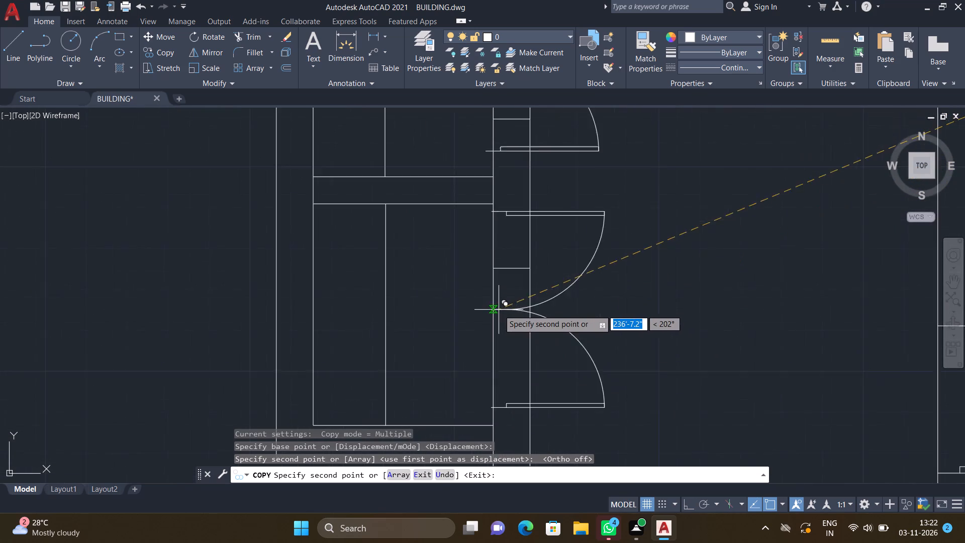
scroll(499, 310, "up", 1)
left_click(500, 307)
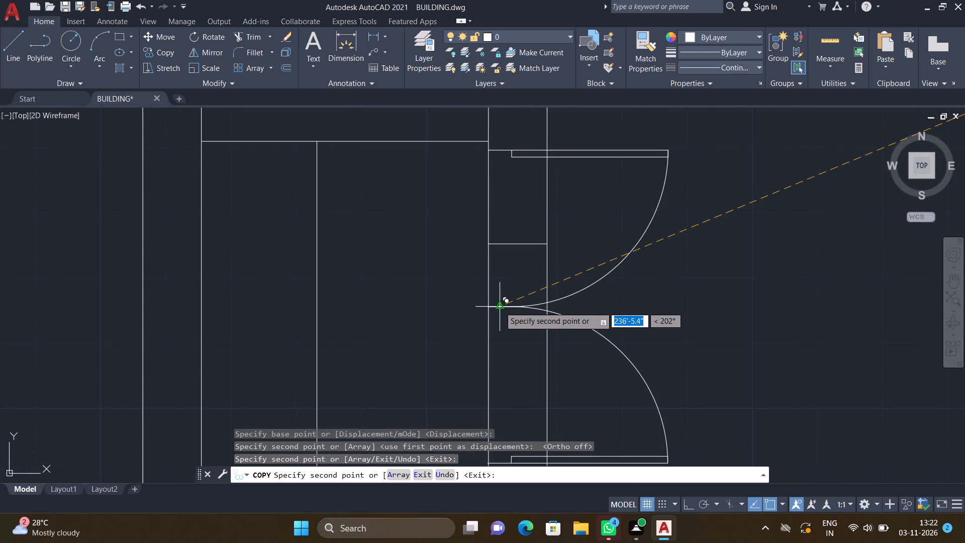
key("Return")
Move the lower double door horizontally, with Ortho on, so its frame end meets the wall line on the compartment side.
scroll(500, 306, "down", 3)
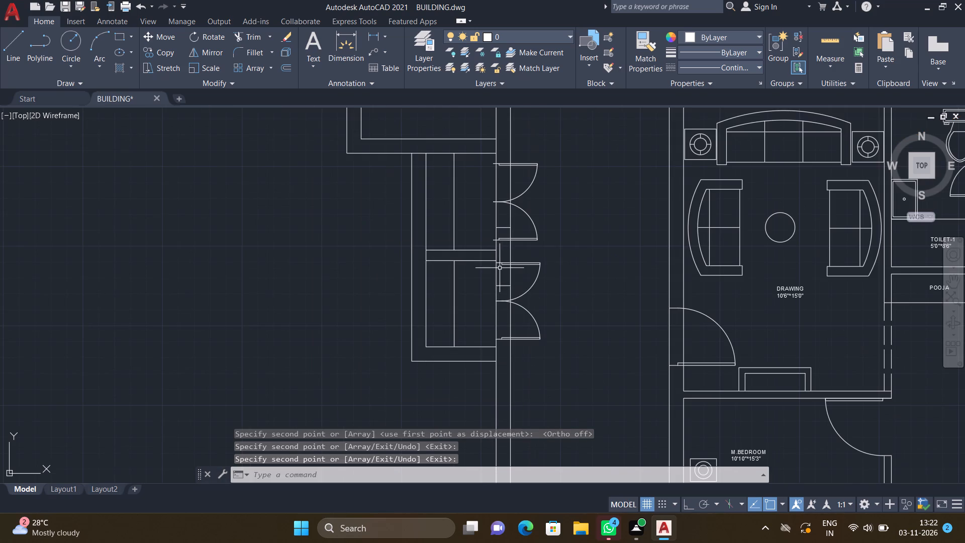
scroll(492, 328, "up", 4)
scroll(504, 387, "up", 3)
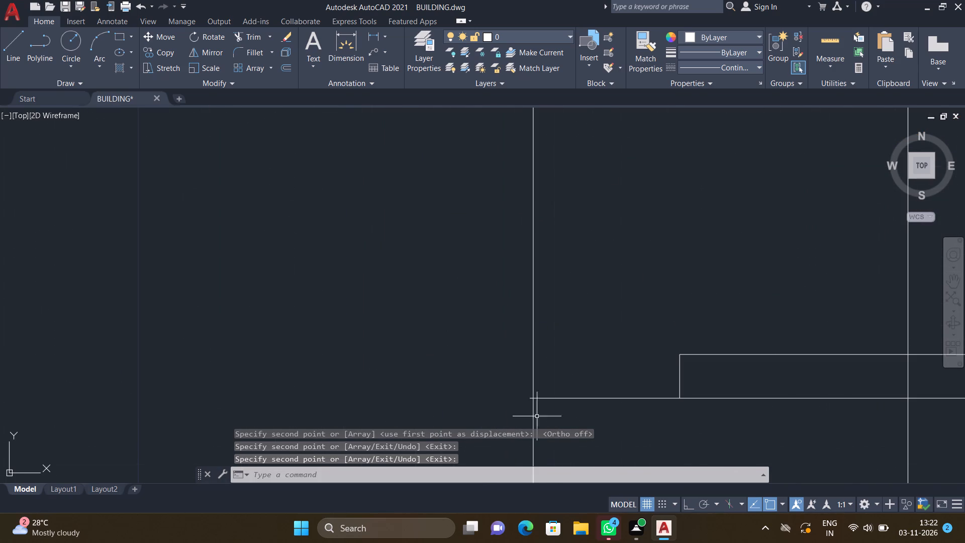
key("F8")
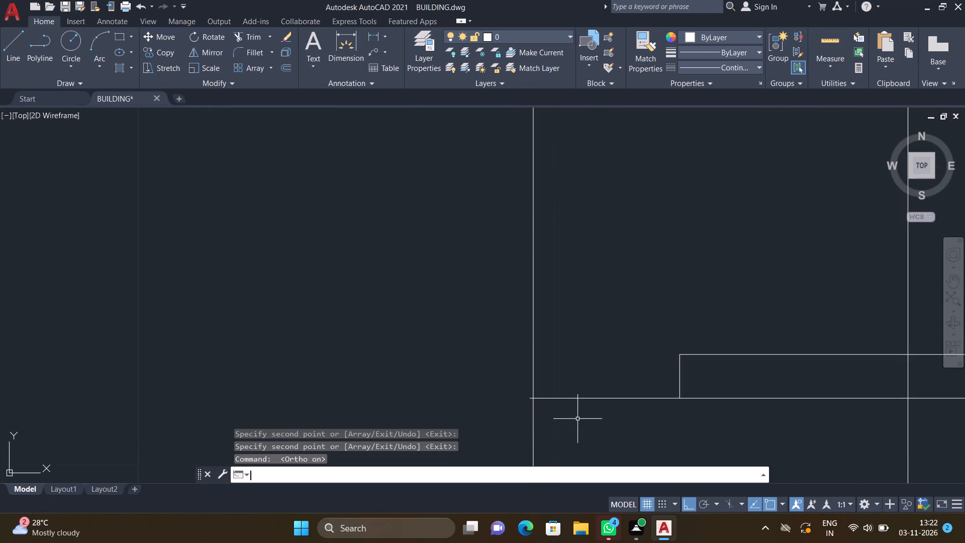
key("m")
key("Return")
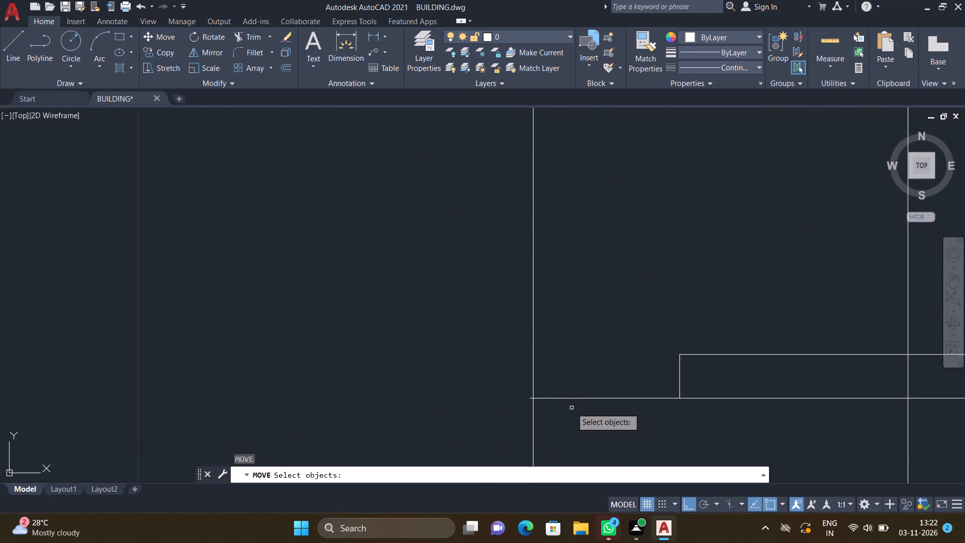
scroll(574, 411, "down", 3)
left_click_drag(593, 425, 589, 415)
scroll(578, 346, "down", 3)
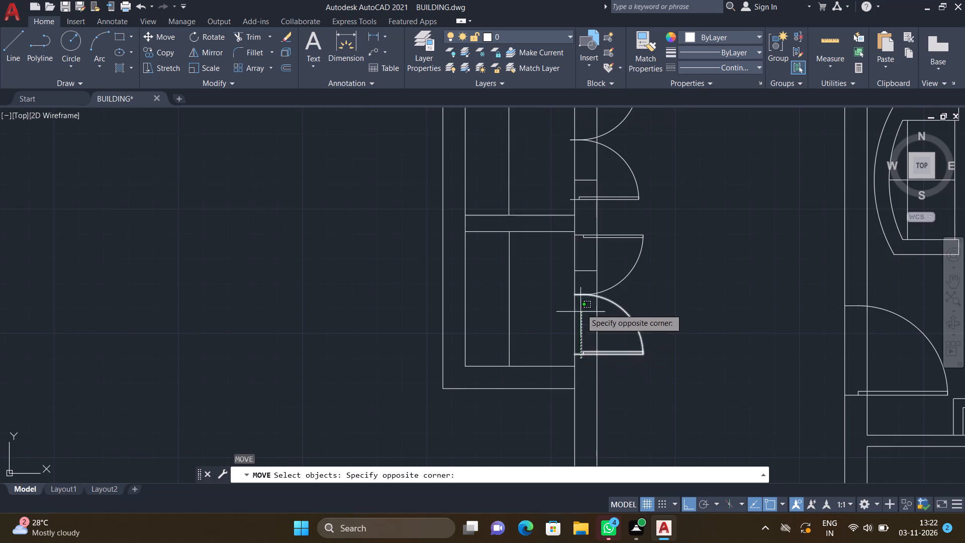
left_click(584, 228)
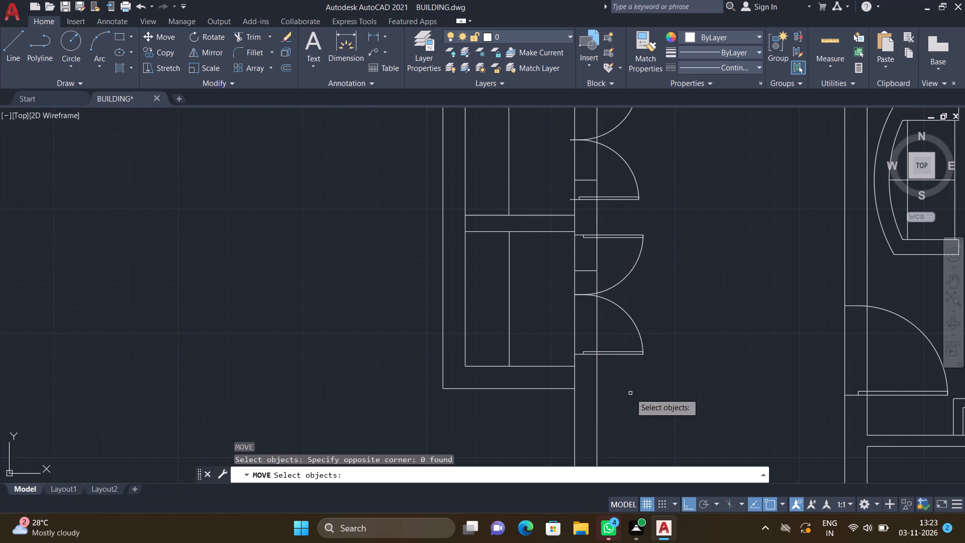
left_click_drag(636, 370, 631, 357)
left_click(609, 223)
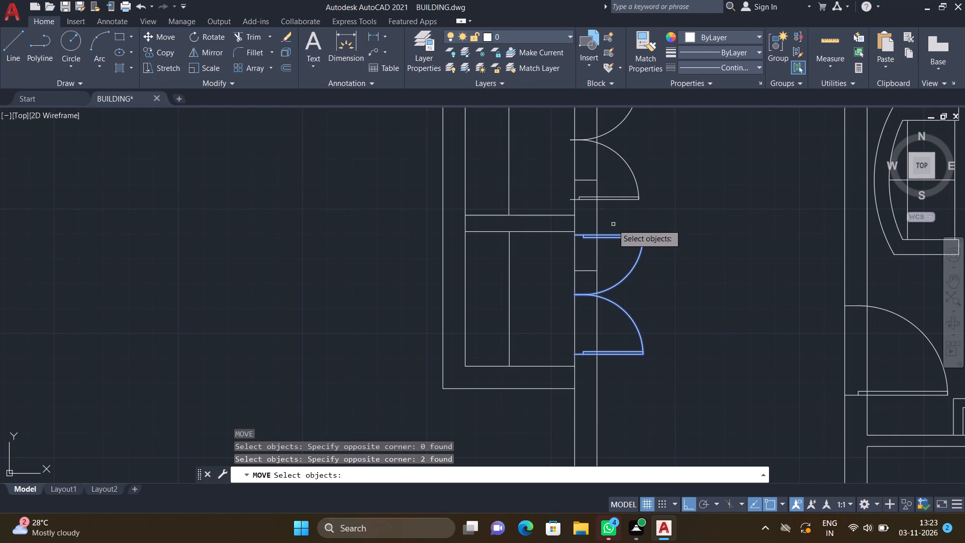
key("Return")
scroll(578, 369, "up", 6)
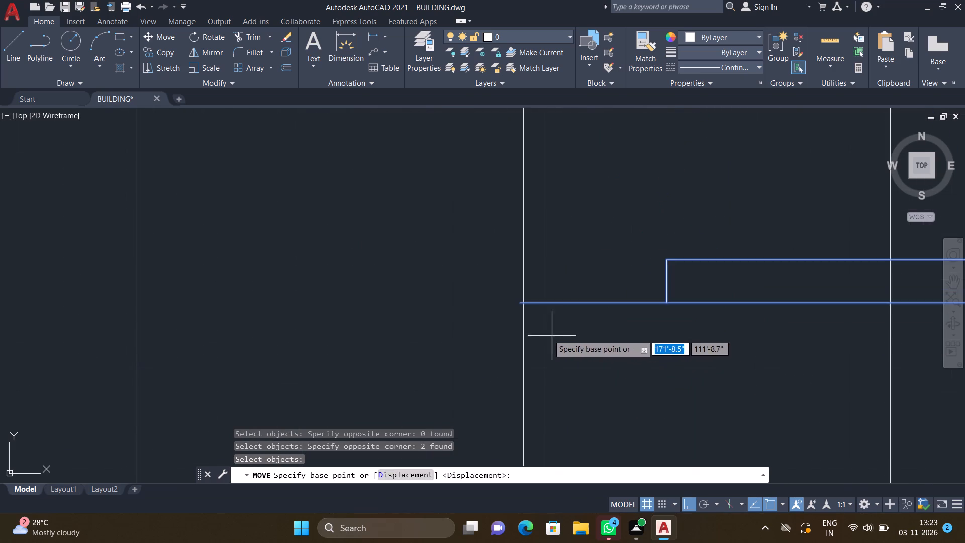
scroll(514, 312, "up", 4)
left_click(541, 255)
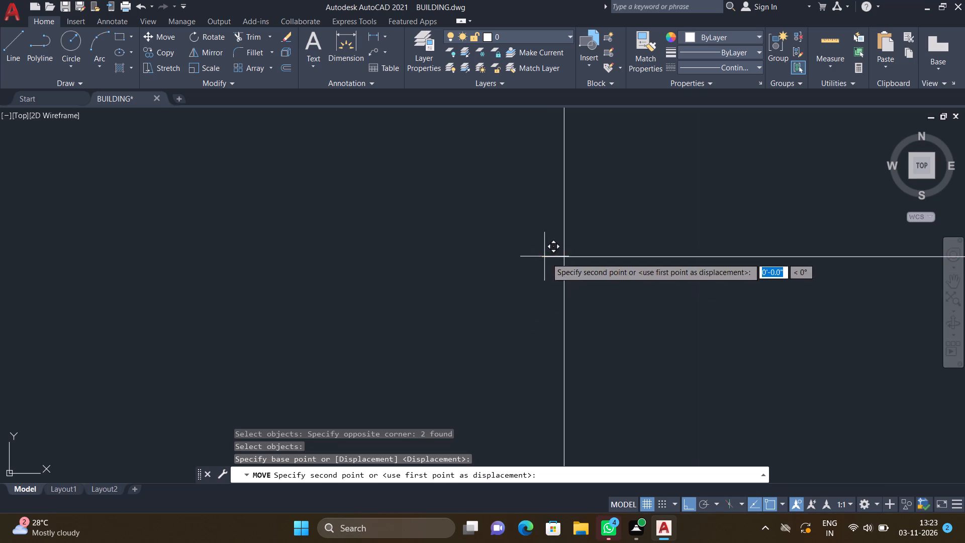
left_click(561, 260)
Move the upper double door about 1.8" horizontally so its frame end meets the wall line on the compartment side.
scroll(542, 259, "down", 7)
middle_click_drag(549, 235, 536, 309)
scroll(537, 305, "down", 3)
scroll(535, 231, "down", 4)
middle_click_drag(514, 239, 515, 243)
scroll(544, 156, "up", 4)
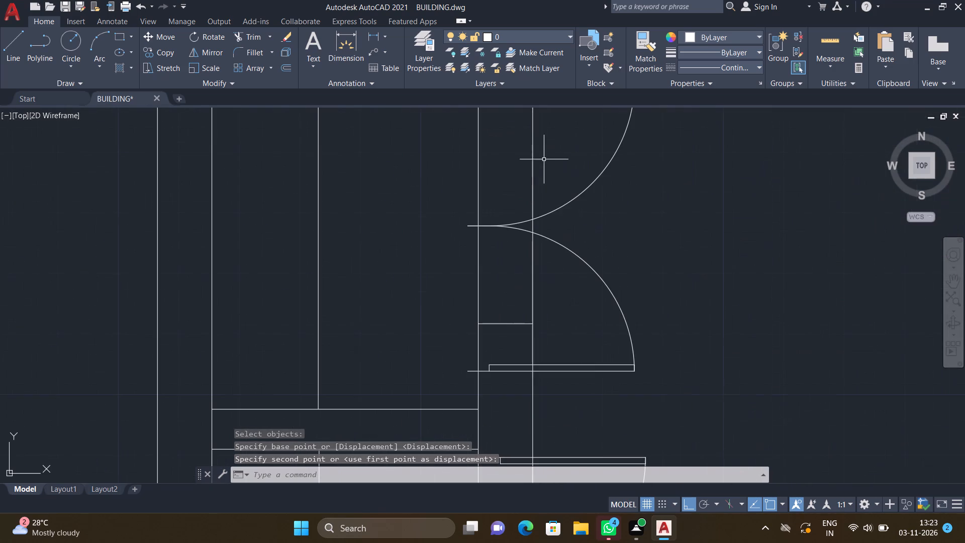
key("m")
key("Return")
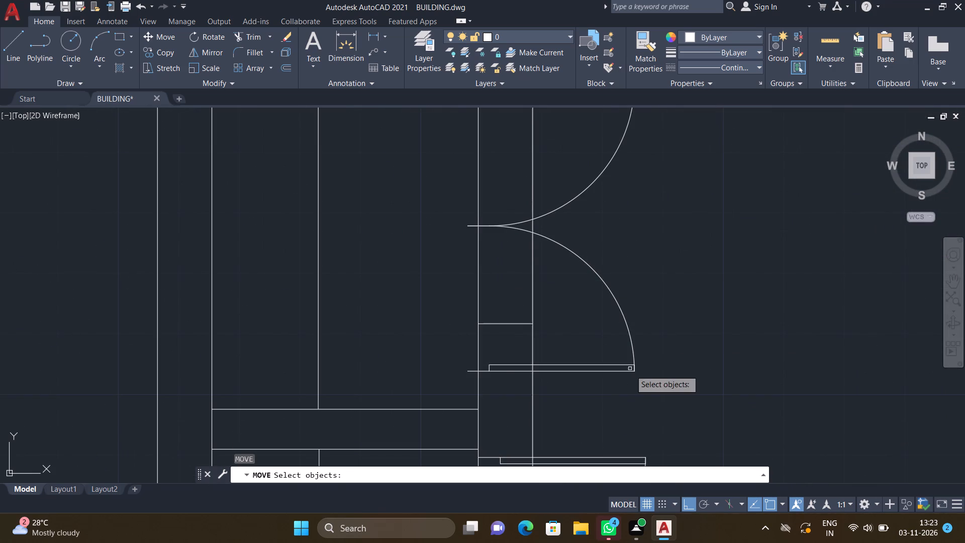
left_click_drag(632, 396, 611, 369)
scroll(551, 260, "down", 2)
scroll(556, 185, "up", 2)
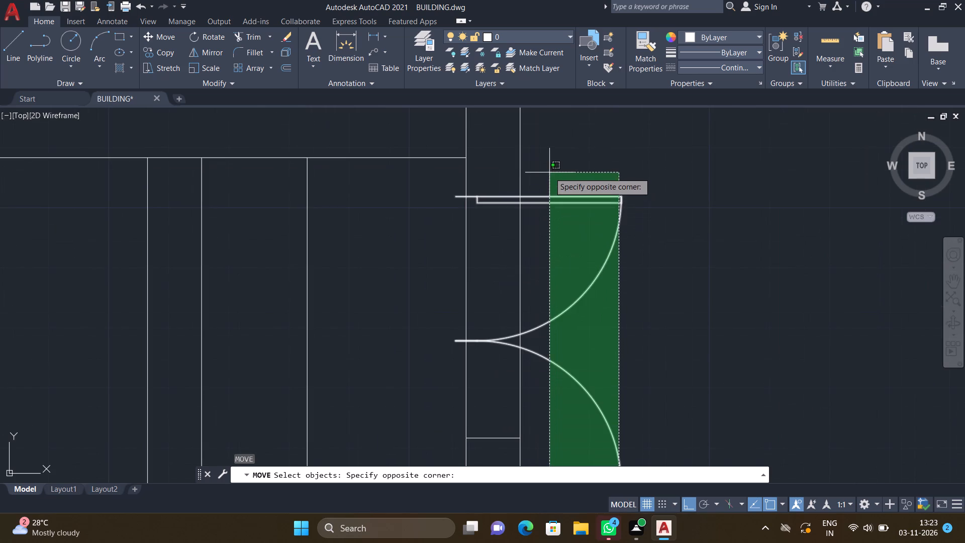
left_click(549, 171)
key("Return")
scroll(488, 372, "down", 3)
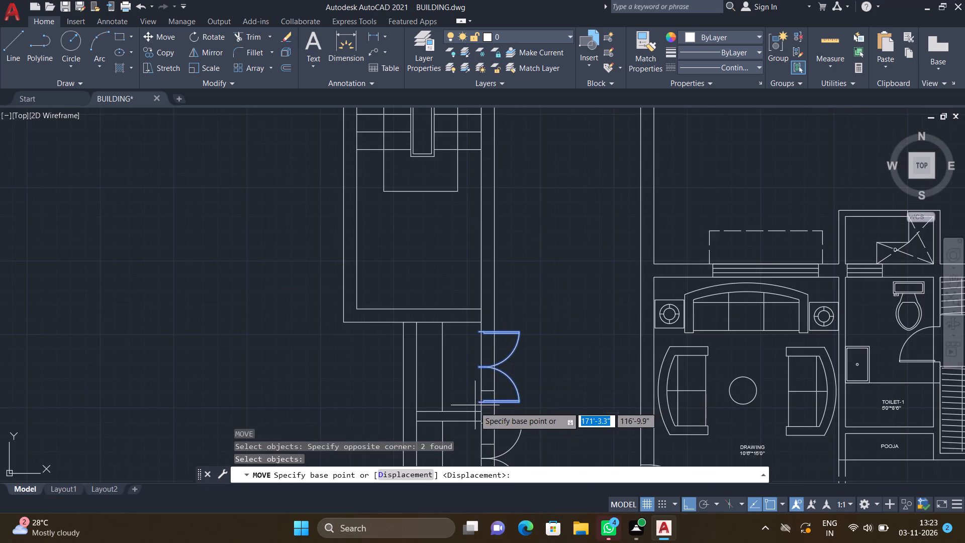
scroll(470, 414, "up", 4)
scroll(486, 359, "up", 3)
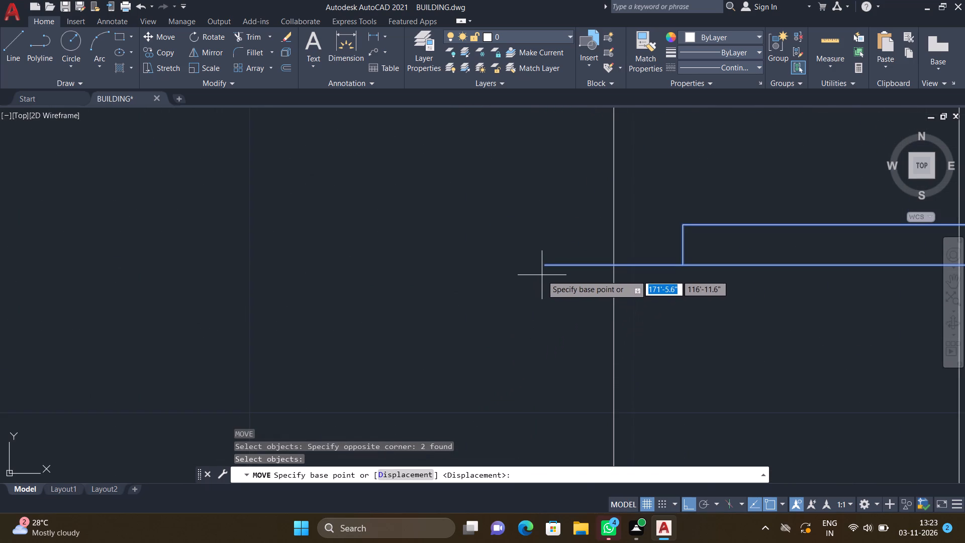
left_click(544, 268)
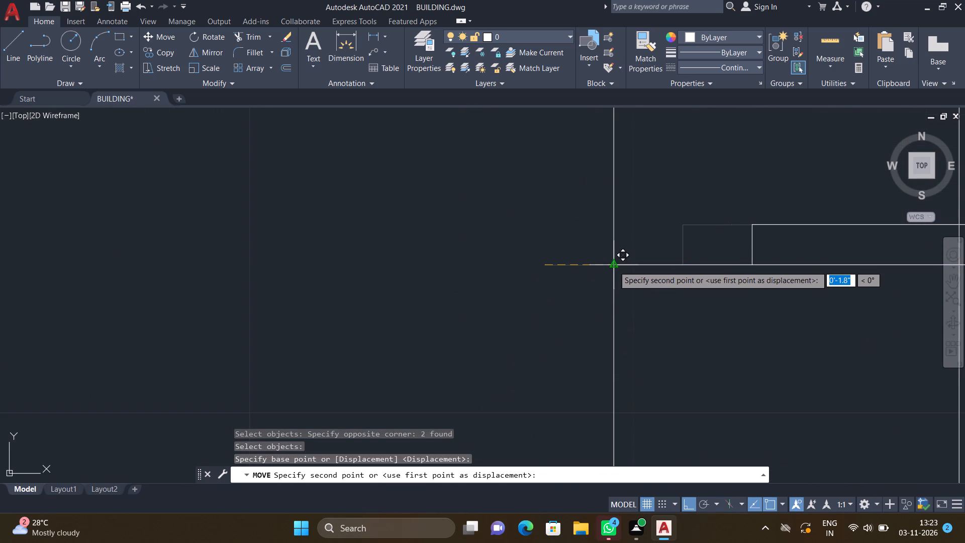
left_click(614, 266)
Erase the two short horizontal lines crossing the corridor wall's thickness within the upper and lower double doors.
scroll(532, 291, "down", 9)
scroll(535, 288, "up", 4)
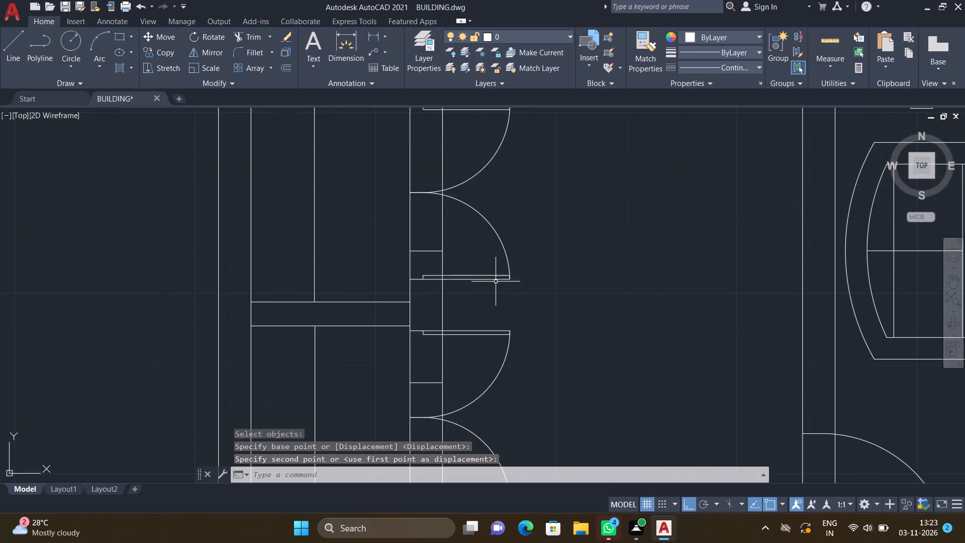
left_click(427, 252)
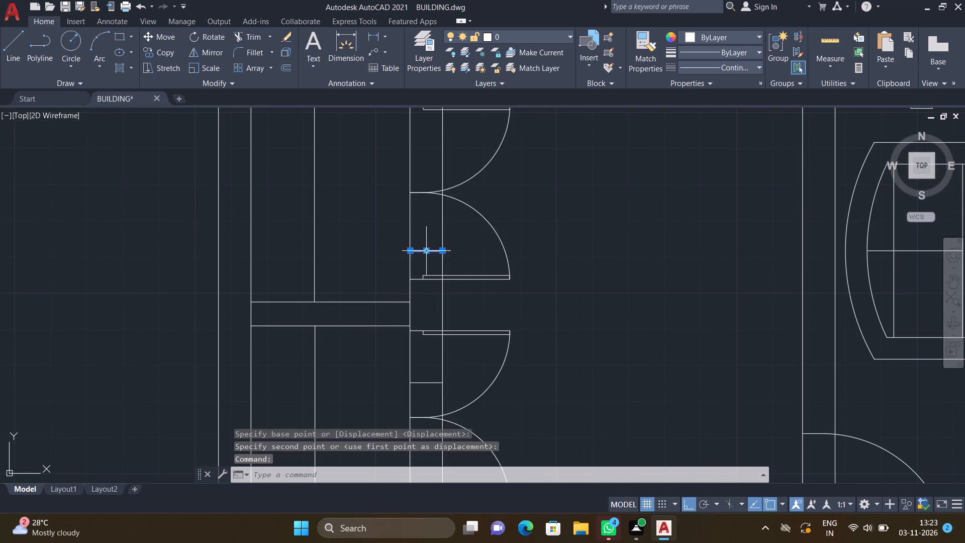
key("Delete")
scroll(432, 310, "down", 3)
scroll(426, 360, "up", 3)
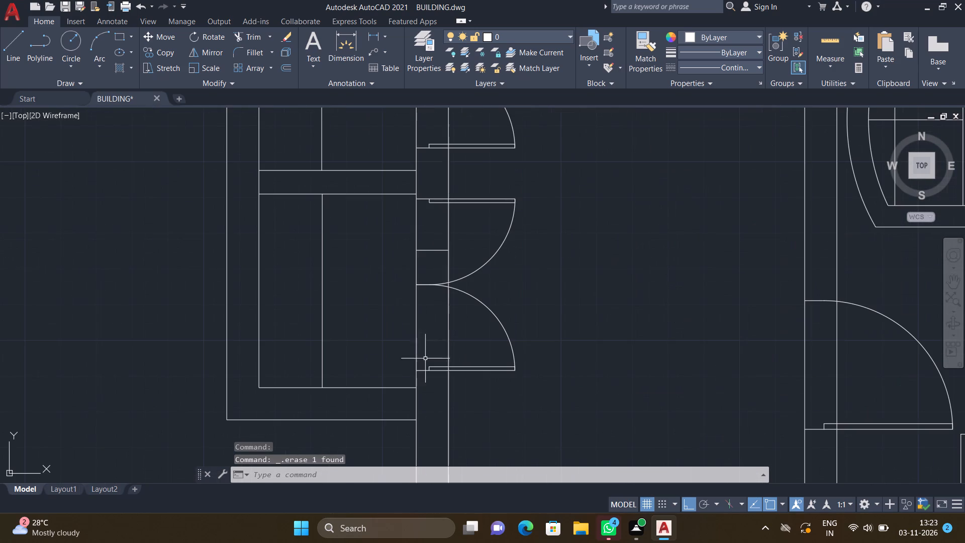
left_click(428, 249)
key("Delete")
scroll(392, 303, "down", 2)
middle_click_drag(383, 303, 388, 306)
scroll(389, 307, "down", 2)
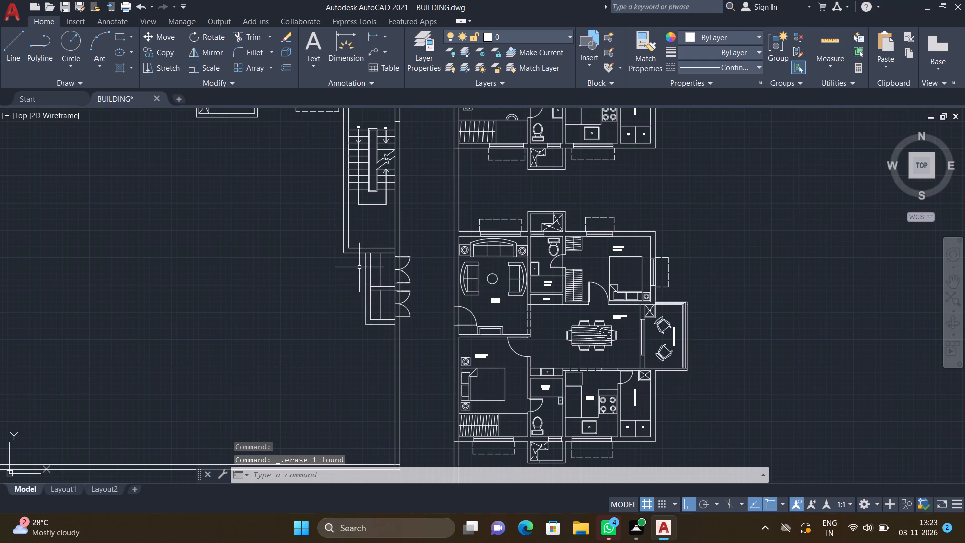
scroll(360, 267, "up", 2)
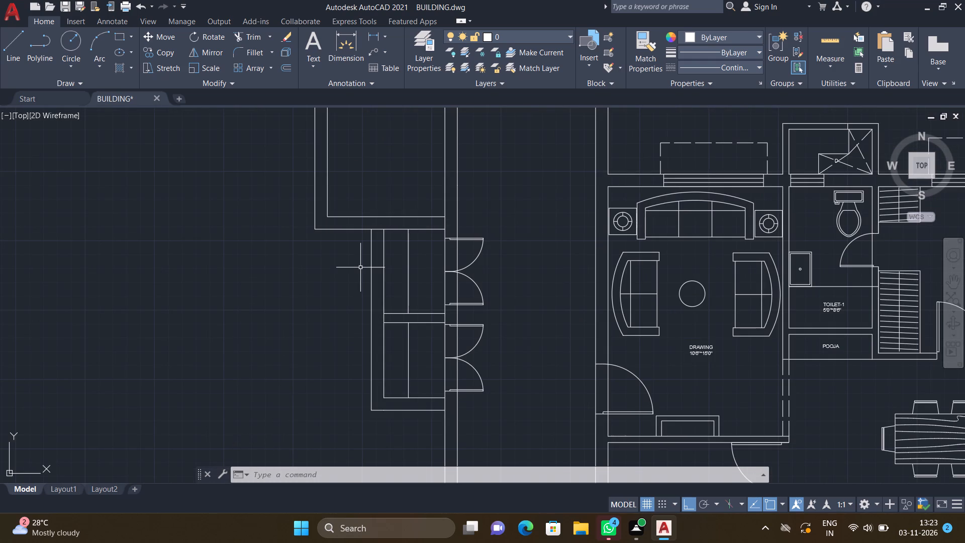
Examine the two compartments below the stairwell and their double doors in relation to the surrounding floor plan.
scroll(363, 244, "down", 2)
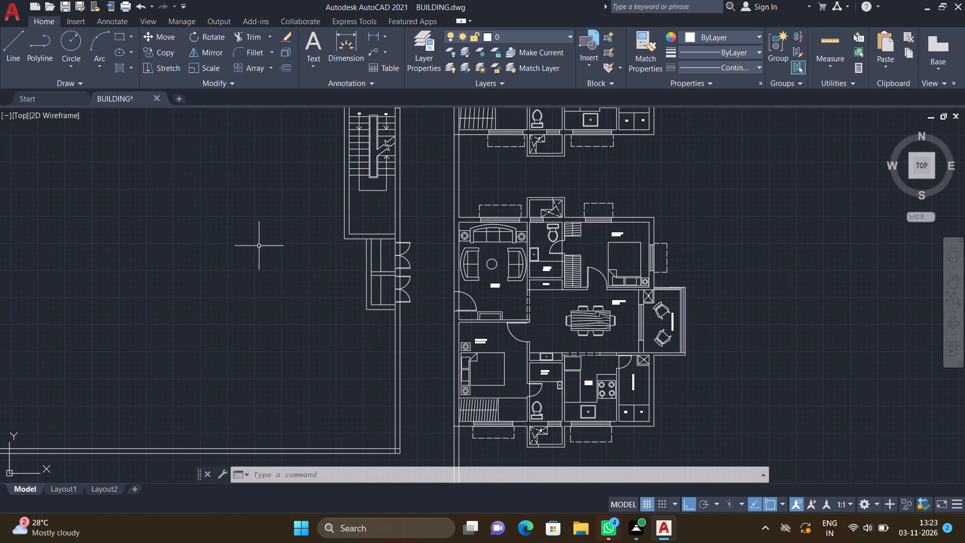
scroll(370, 293, "down", 2)
scroll(360, 261, "up", 3)
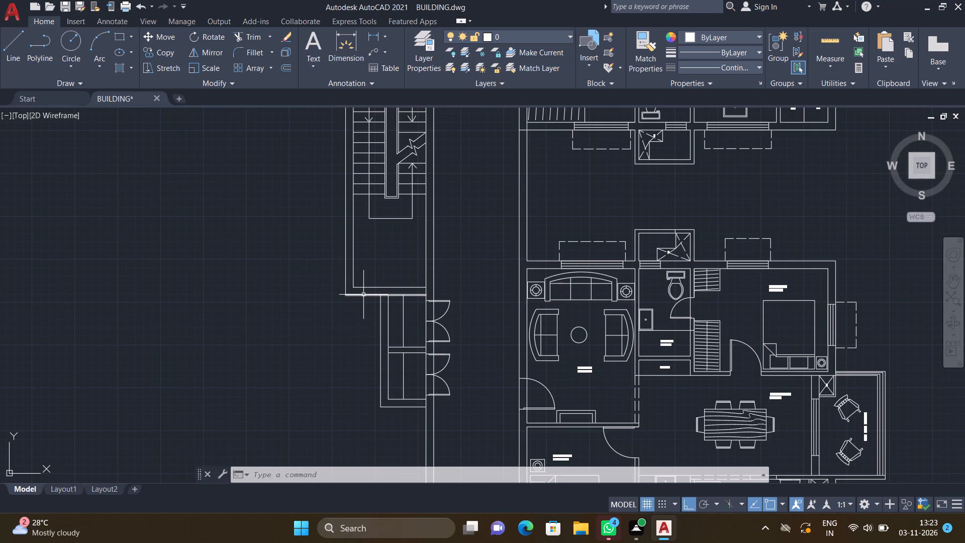
scroll(396, 308, "up", 2)
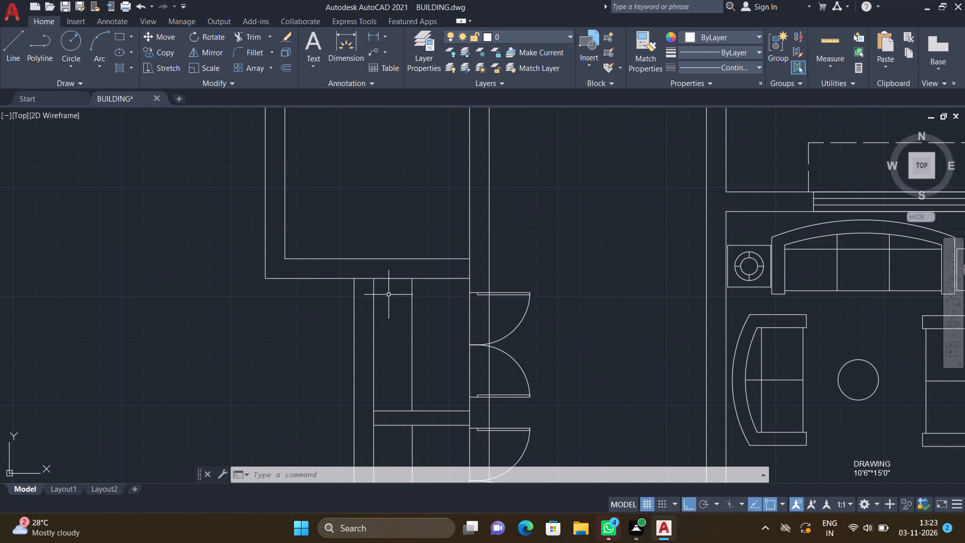
middle_click_drag(412, 337, 406, 316)
scroll(406, 315, "down", 1)
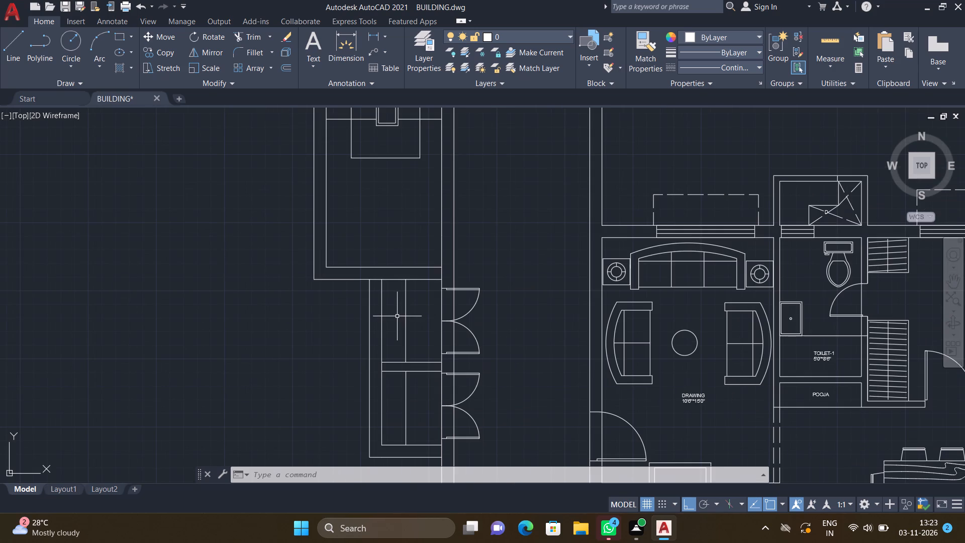
scroll(393, 316, "down", 1)
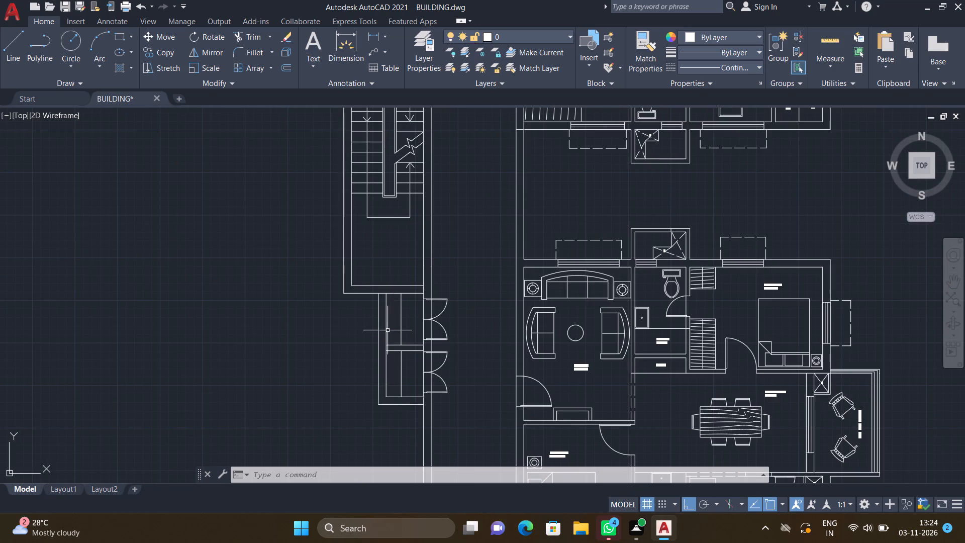
scroll(384, 327, "down", 1)
middle_click_drag(383, 326, 393, 365)
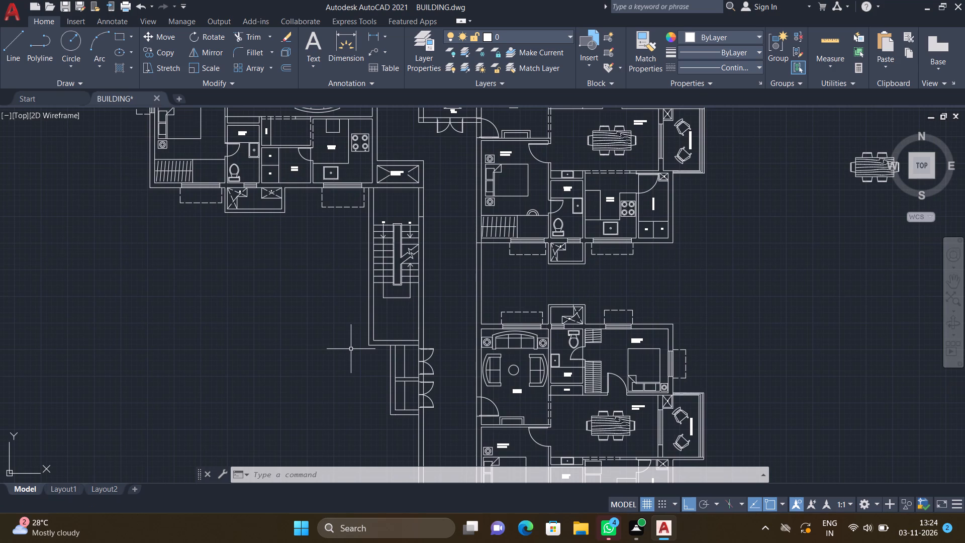
scroll(330, 344, "down", 1)
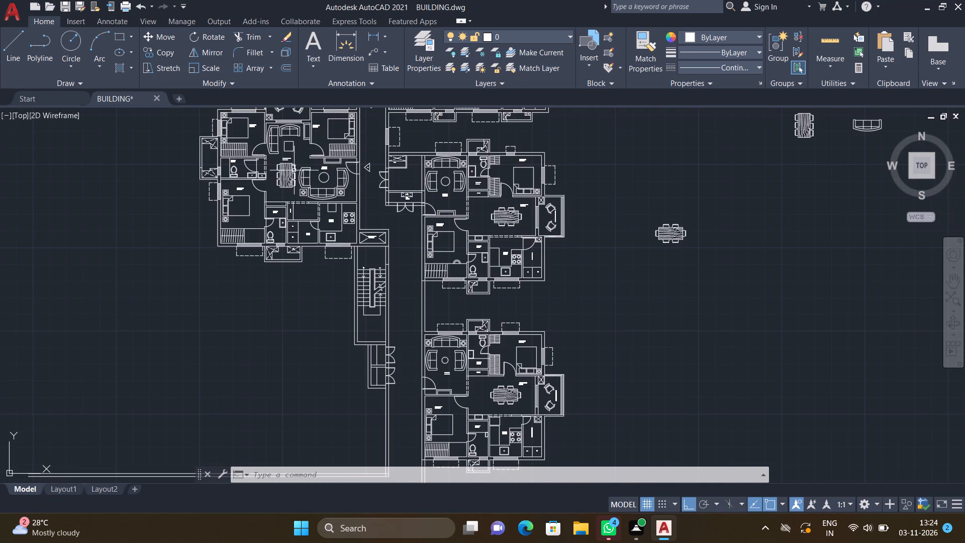
scroll(321, 226, "down", 3)
scroll(322, 246, "up", 3)
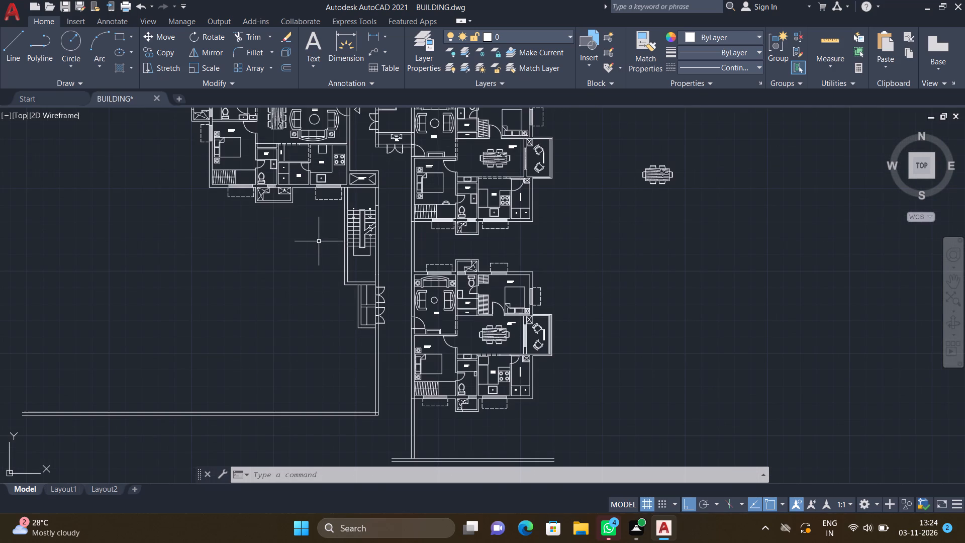
scroll(344, 278, "up", 2)
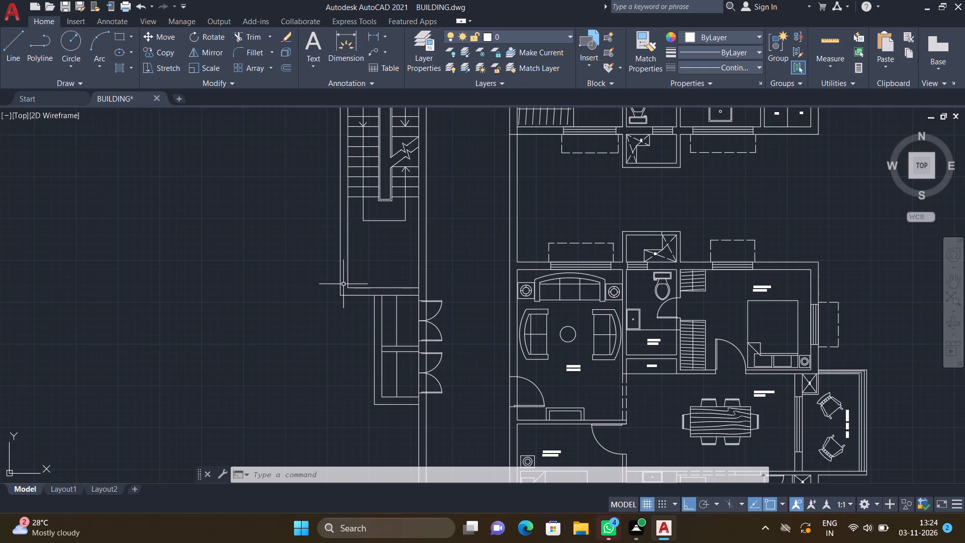
scroll(410, 349, "down", 2)
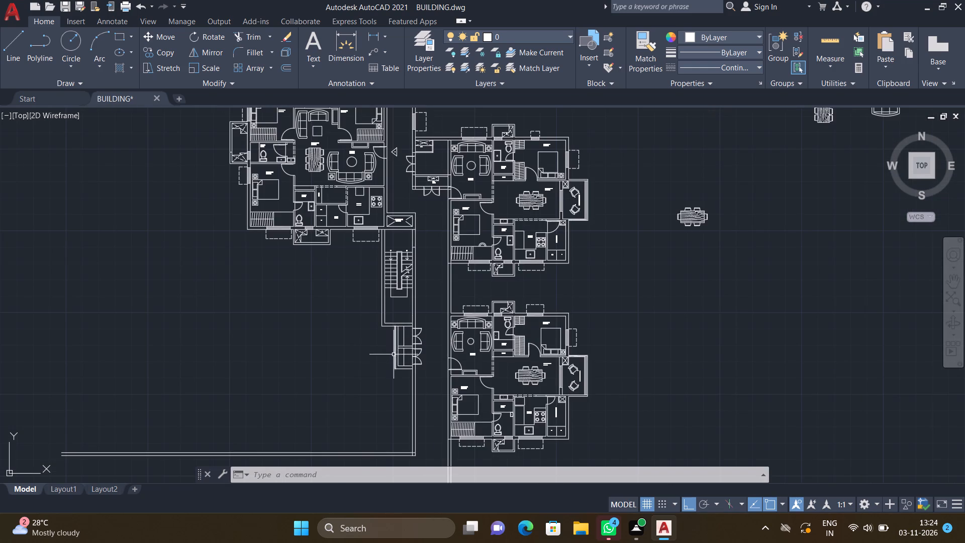
Add the multiline text label COM-2 inside the lower compartment, between its inner vertical line and the double door.
scroll(401, 379, "up", 3)
scroll(412, 298, "up", 2)
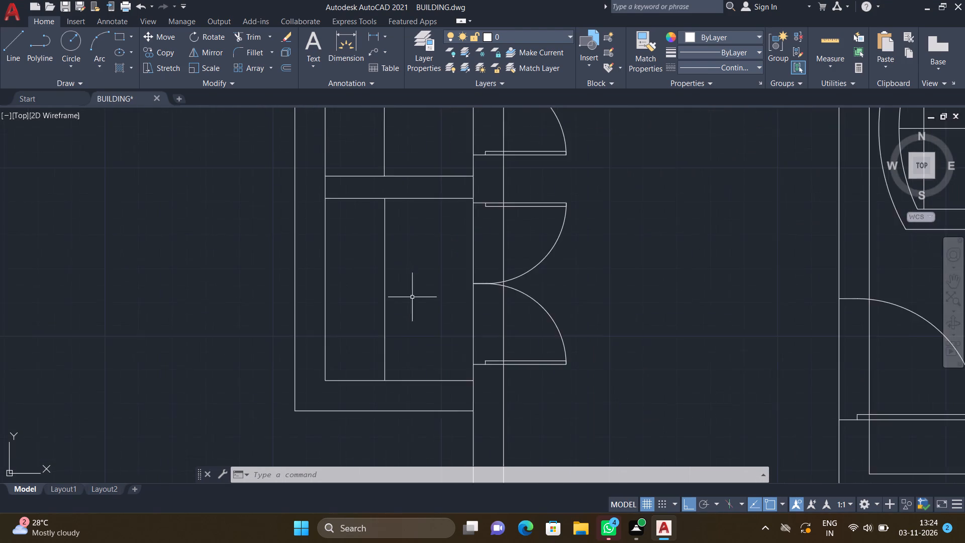
scroll(412, 297, "up", 1)
type("MT")
key("Return")
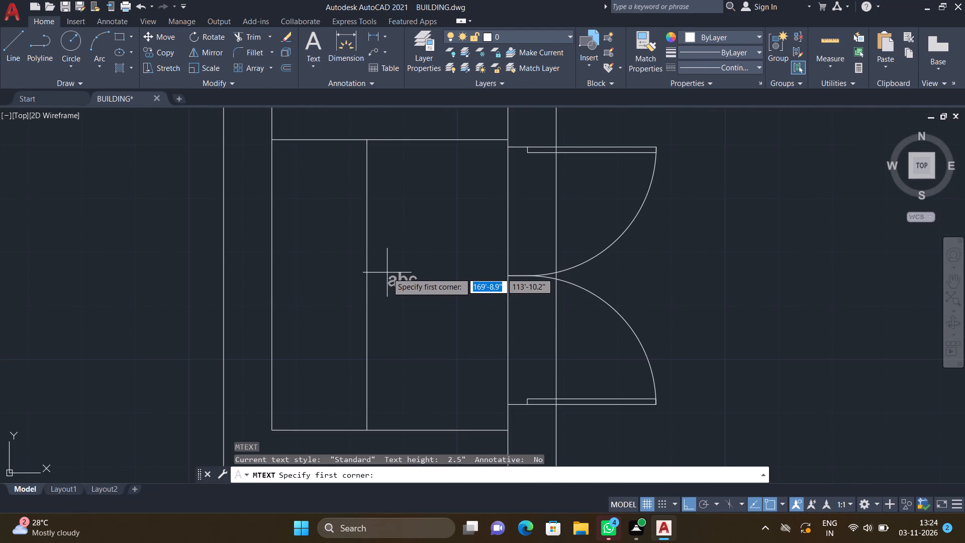
left_click_drag(387, 272, 390, 278)
left_click(487, 334)
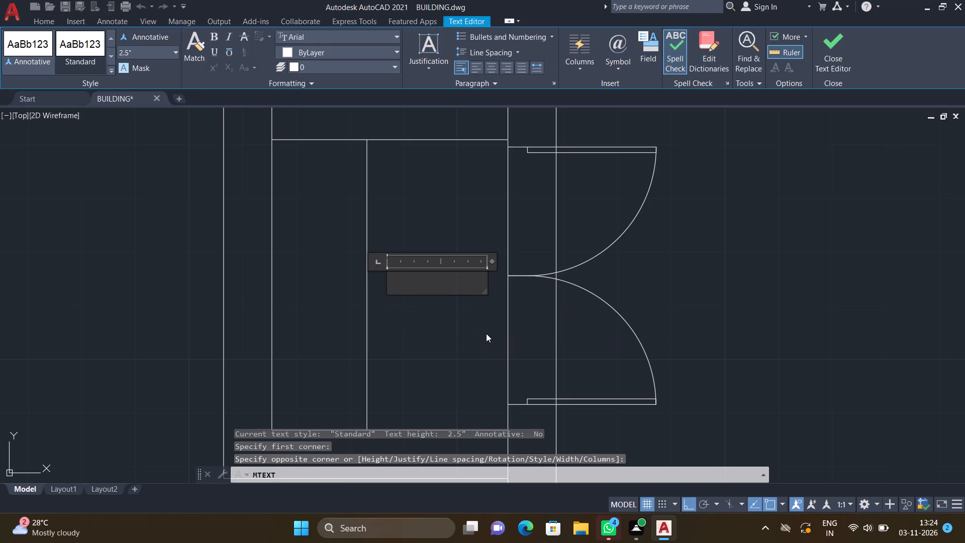
type("CO")
key("m")
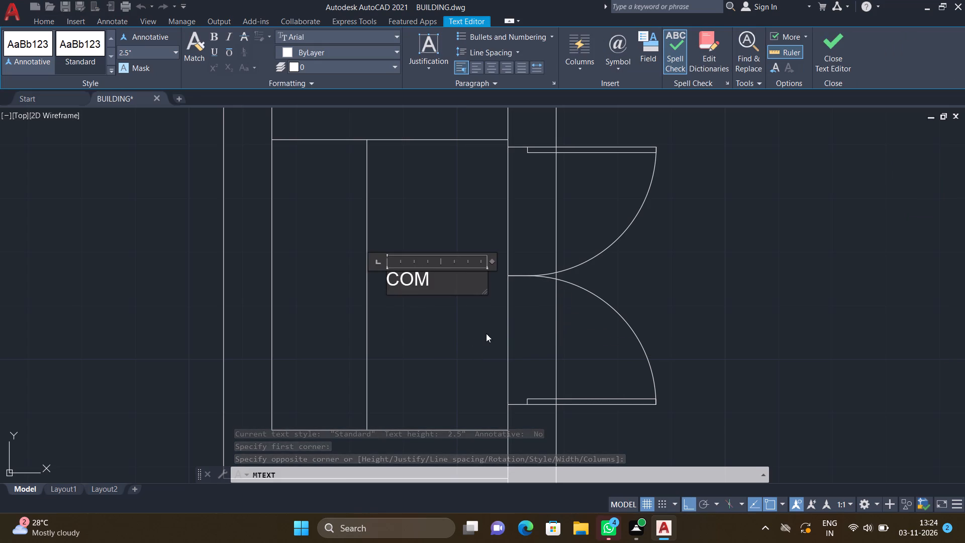
type("-2")
key("Return")
key("Escape")
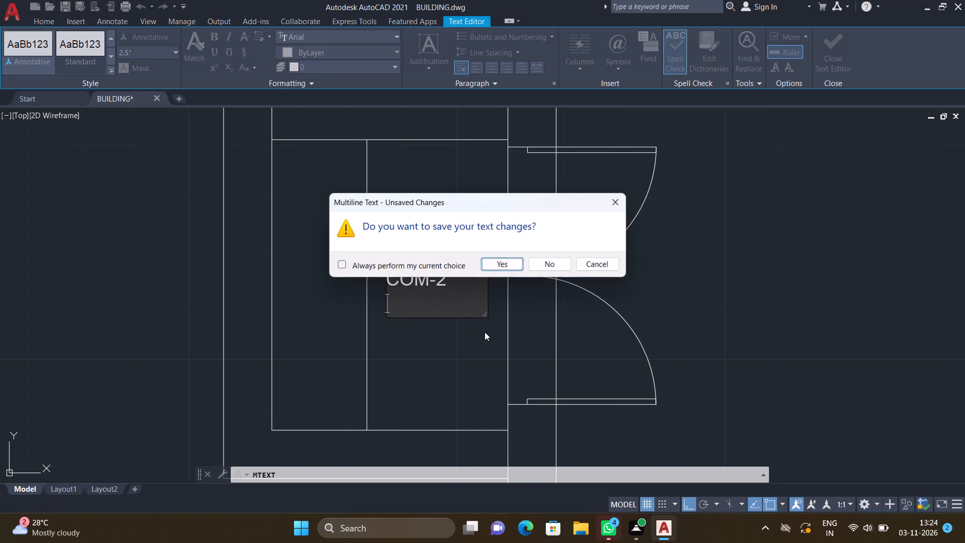
left_click(481, 268)
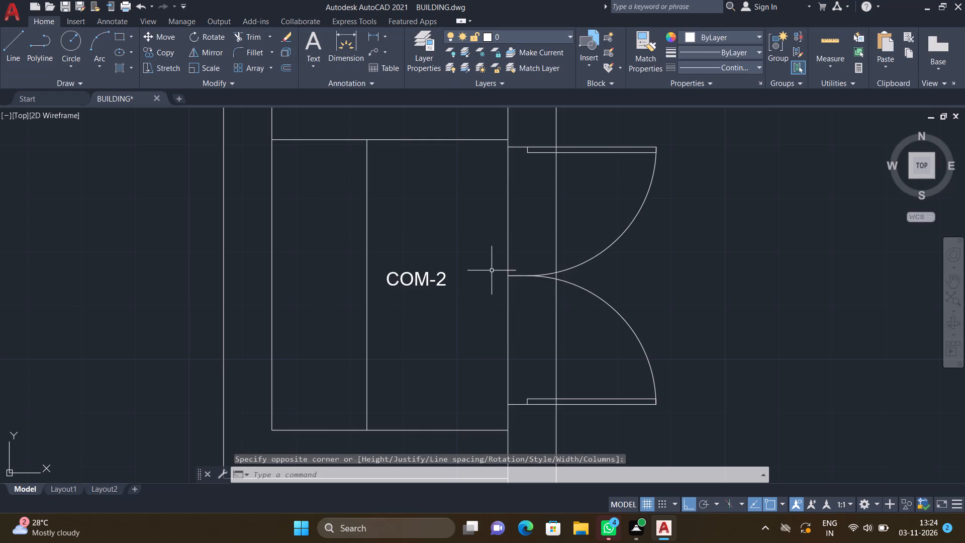
Rotate the COM-2 label 90° counterclockwise so it reads vertically.
type("RO")
key("Return")
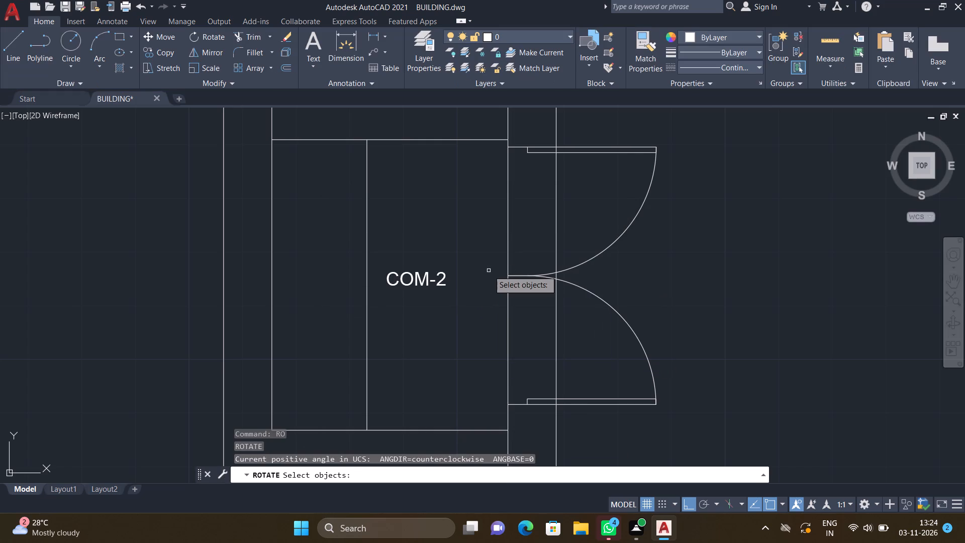
left_click(444, 277)
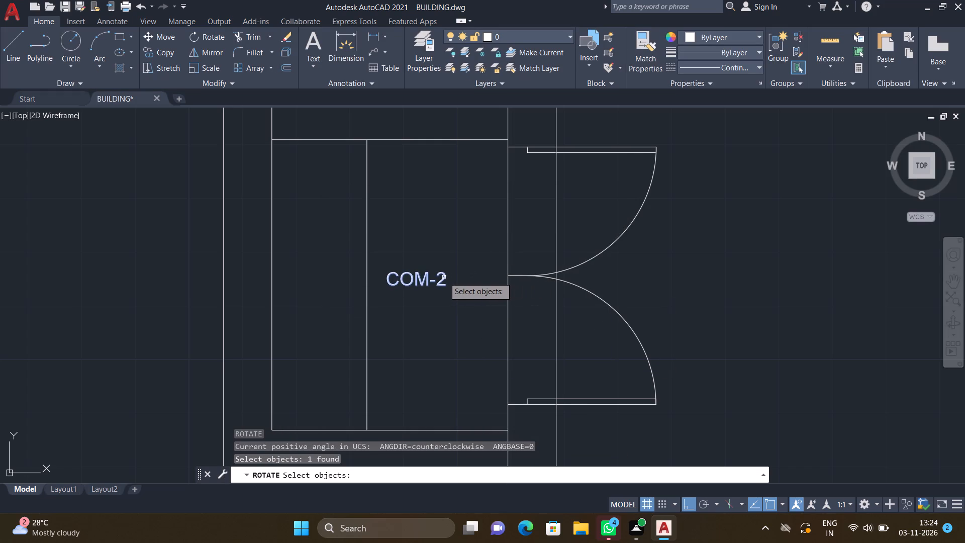
key("Return")
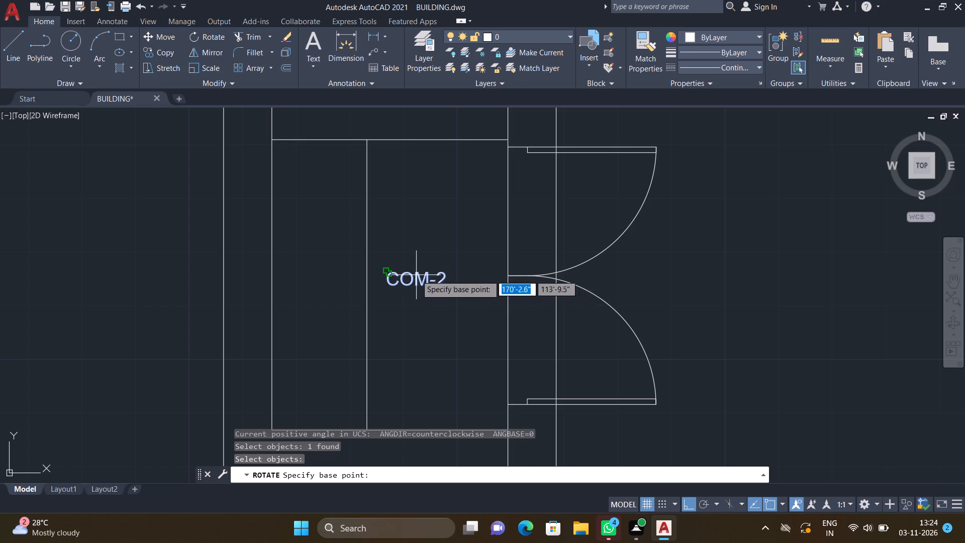
left_click(416, 275)
left_click(409, 237)
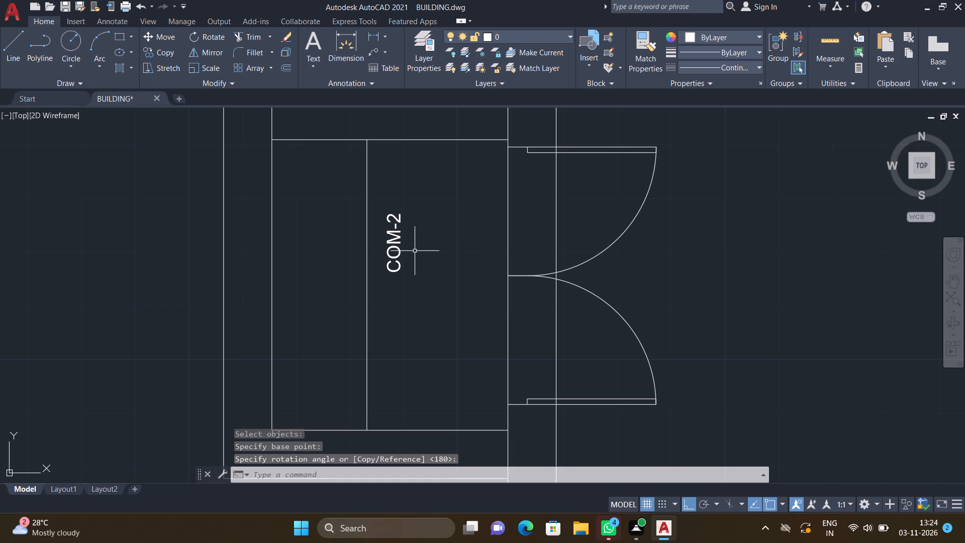
Move the COM-2 label, with Ortho off, to the middle of the space between the inner vertical line and the double door.
key("m")
key("Return")
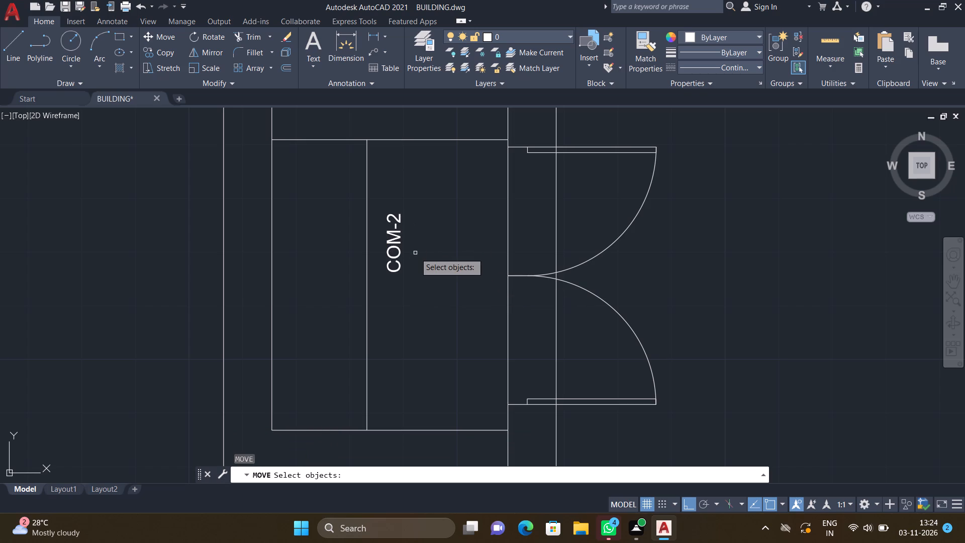
key("F8")
left_click(389, 272)
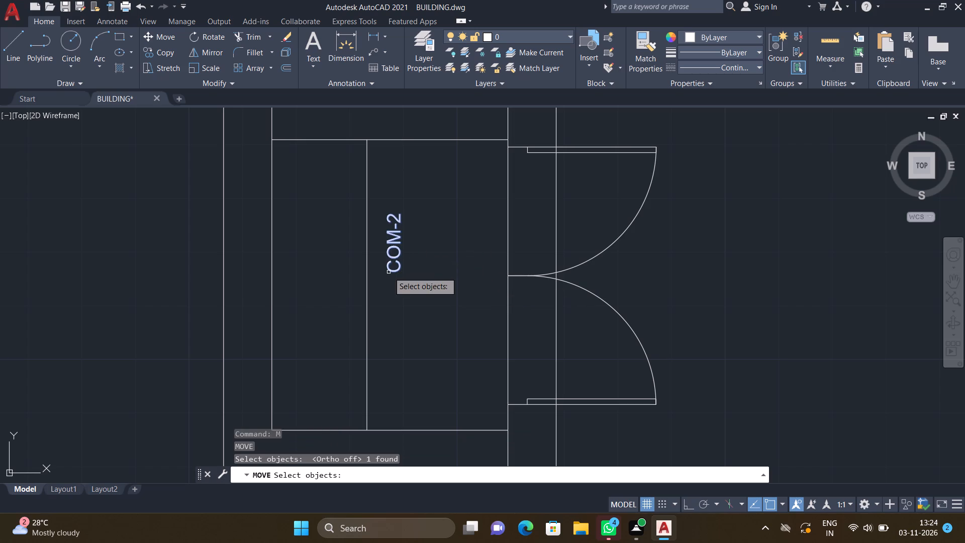
key("Return")
left_click(393, 268)
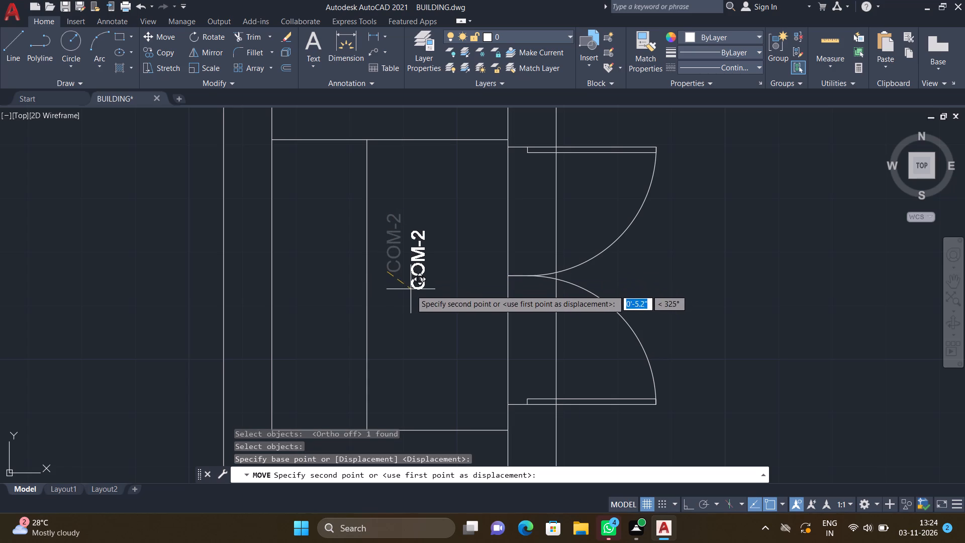
left_click(423, 311)
With the dashed ACAD linetype current, draw a diagonal about 5'-3.3" long from the upper compartment strip's top-left corner to its bottom-right corner.
scroll(404, 287, "down", 3)
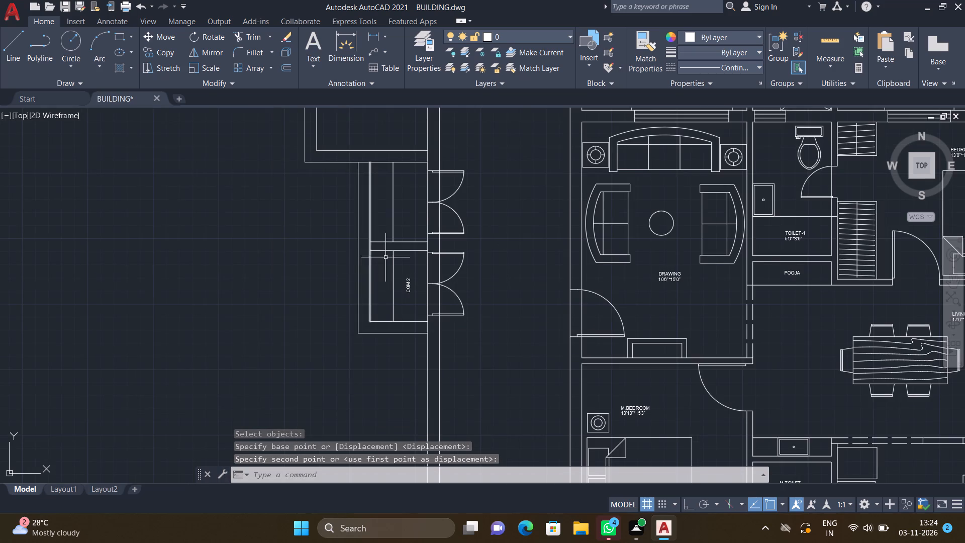
scroll(419, 271, "down", 1)
left_click(719, 67)
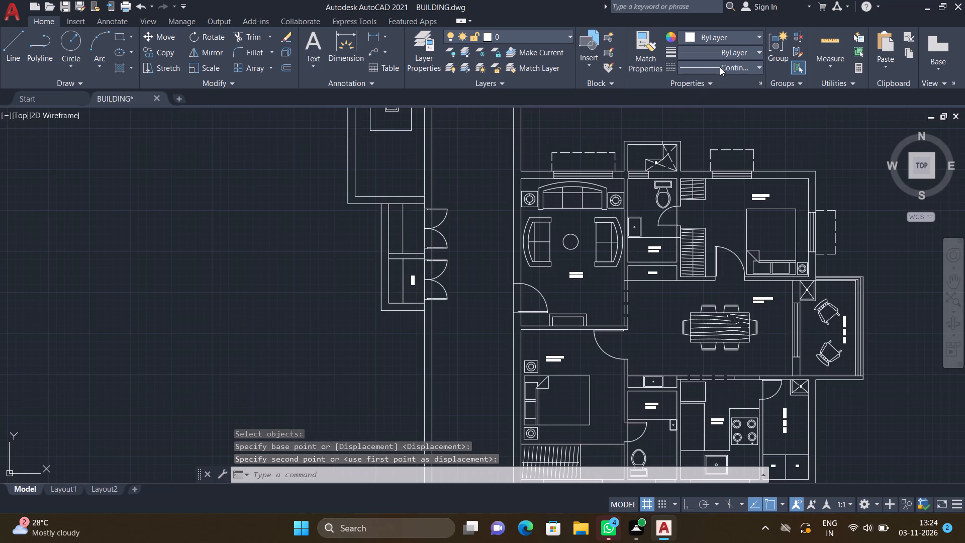
left_click(710, 111)
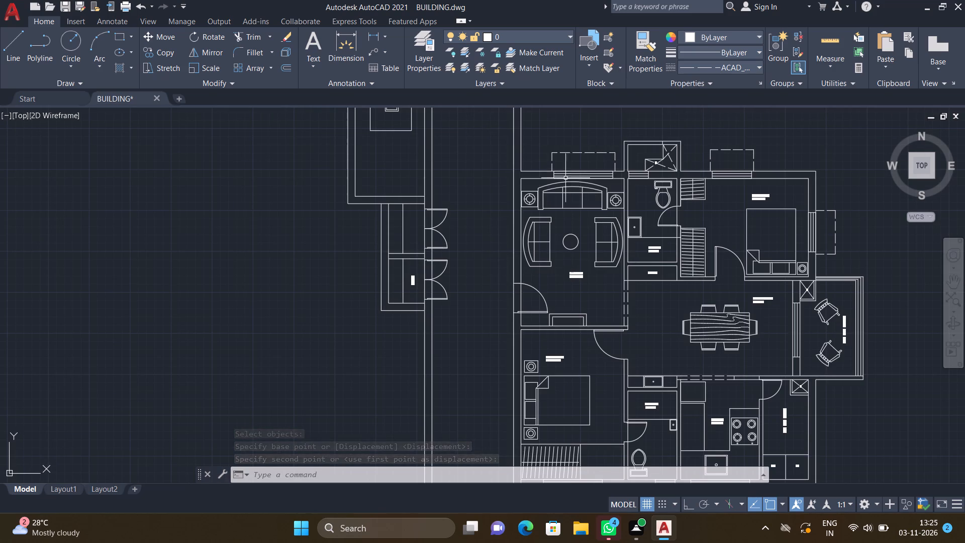
scroll(390, 220, "up", 3)
key("l")
key("Return")
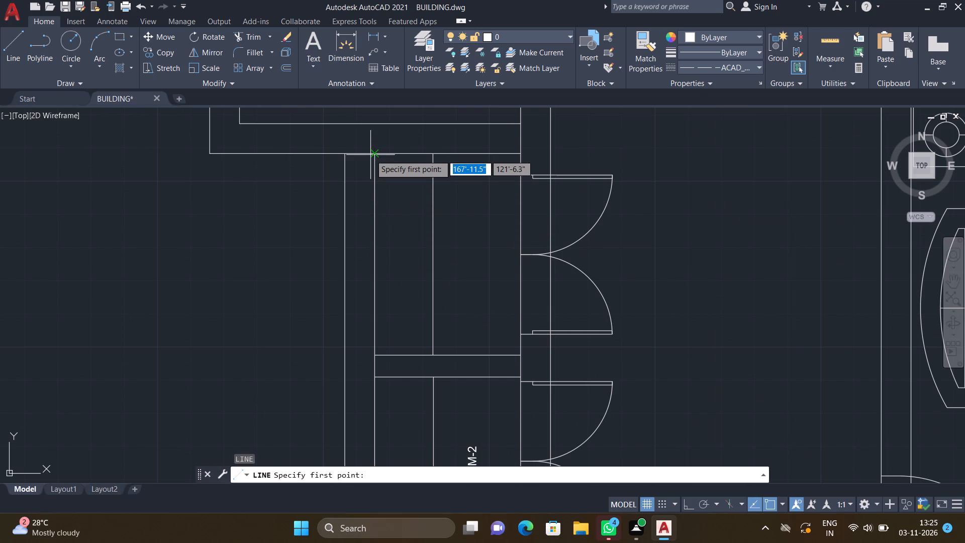
left_click_drag(374, 154, 380, 165)
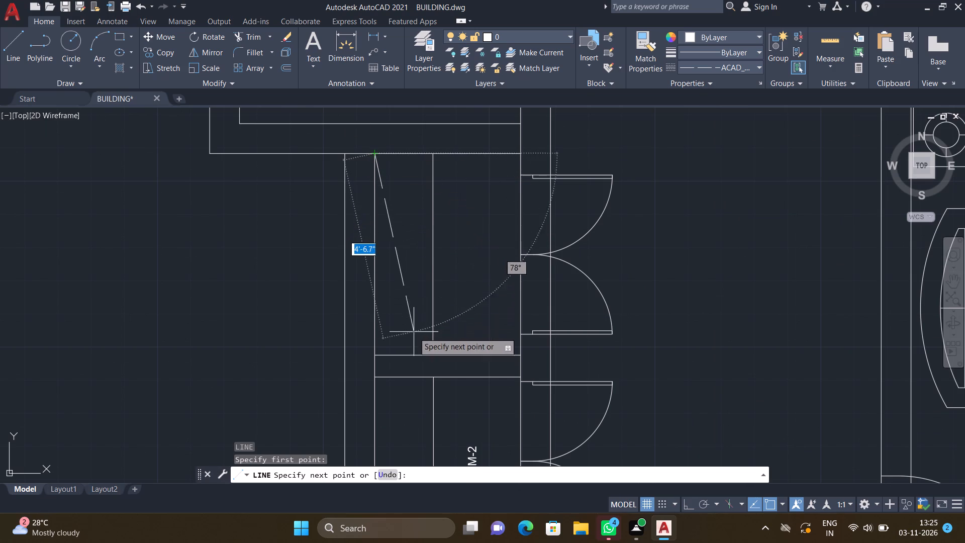
scroll(422, 346, "up", 2)
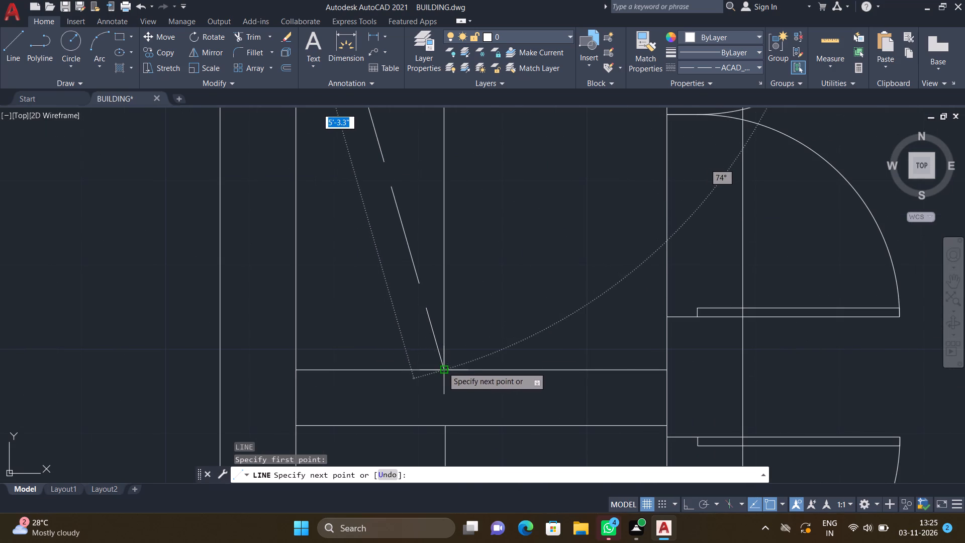
left_click(443, 367)
key("Return")
scroll(363, 341, "down", 2)
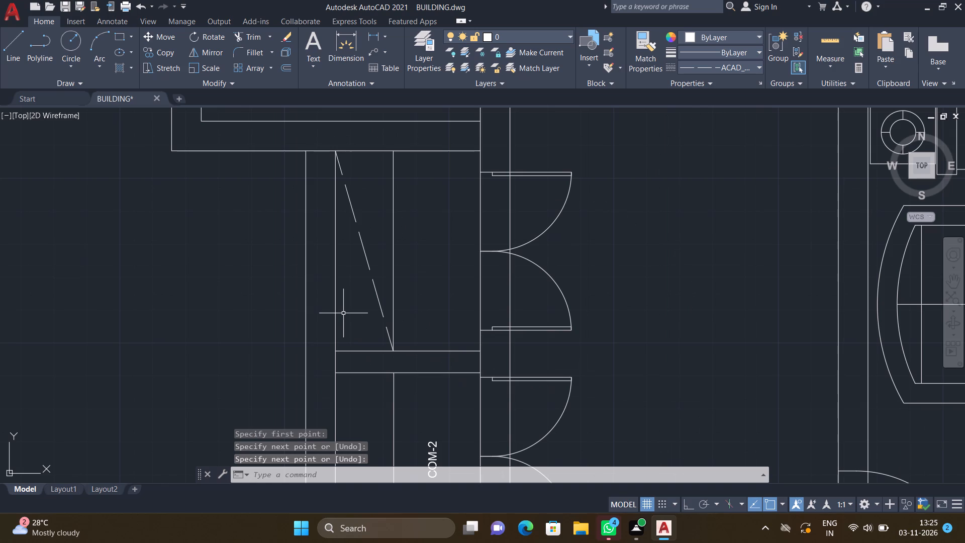
Draw the second dashed diagonal from the upper compartment strip's bottom-left corner to its top-right corner, completing the cross.
key("l")
key("Return")
scroll(330, 346, "up", 1)
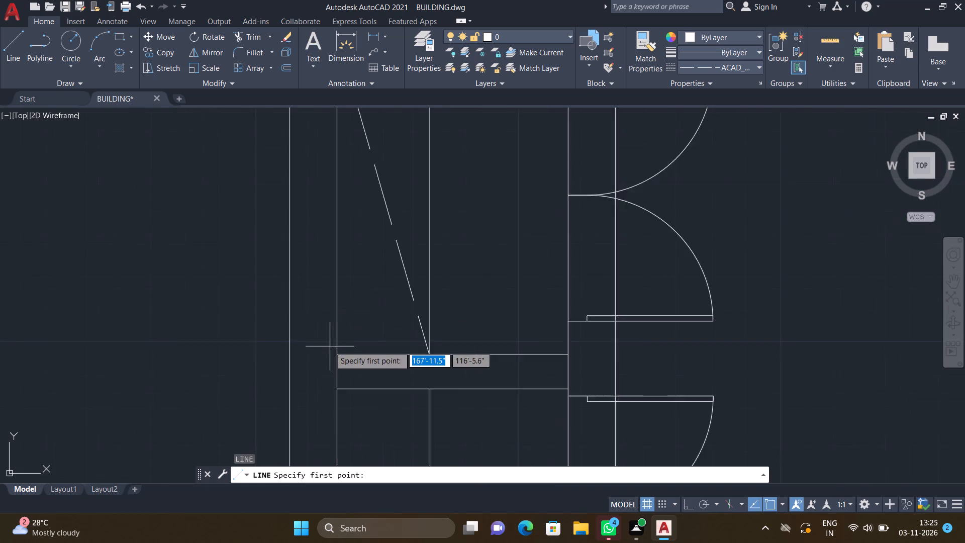
scroll(330, 346, "up", 1)
left_click_drag(339, 358, 342, 352)
scroll(385, 262, "down", 3)
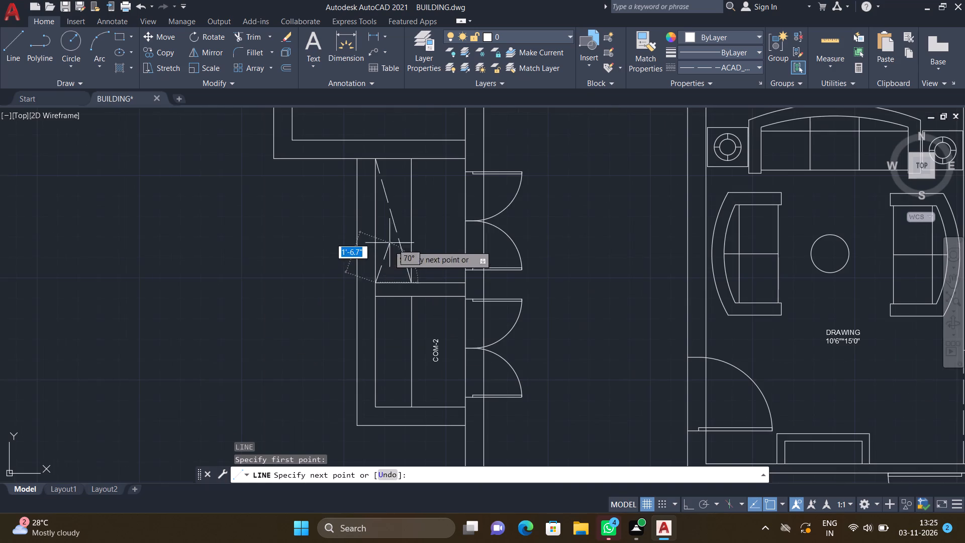
scroll(399, 166, "up", 5)
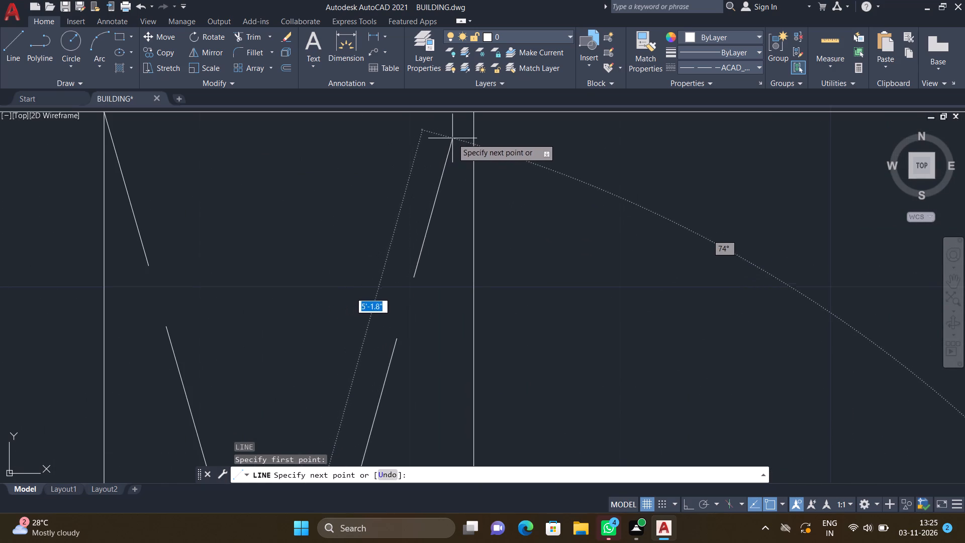
left_click(473, 112)
key("Return")
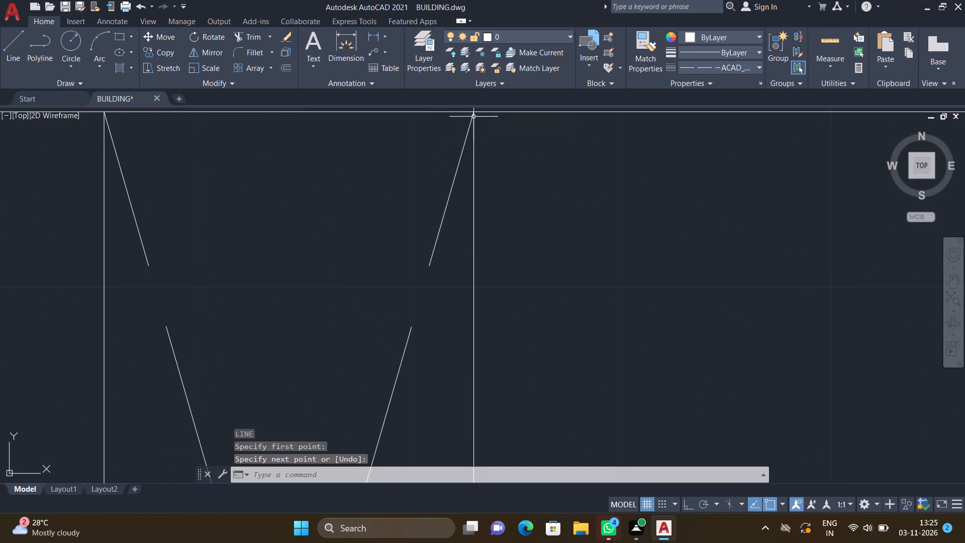
Draw a dashed diagonal about 4'-9" long from the lower compartment strip's top-left corner to its bottom-right corner.
scroll(454, 167, "down", 5)
middle_click_drag(389, 260, 392, 202)
scroll(394, 199, "down", 3)
scroll(401, 229, "up", 4)
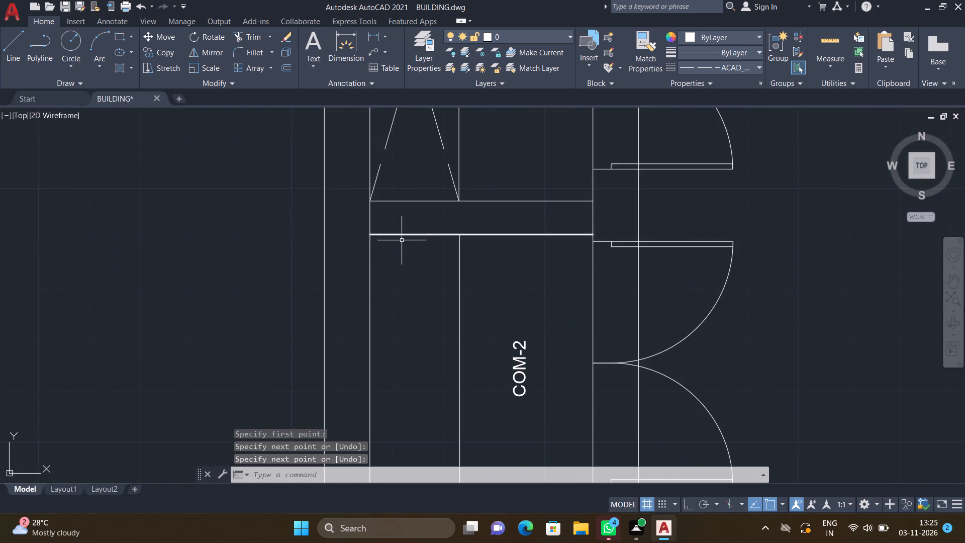
key("l")
key("Return")
scroll(371, 249, "up", 2)
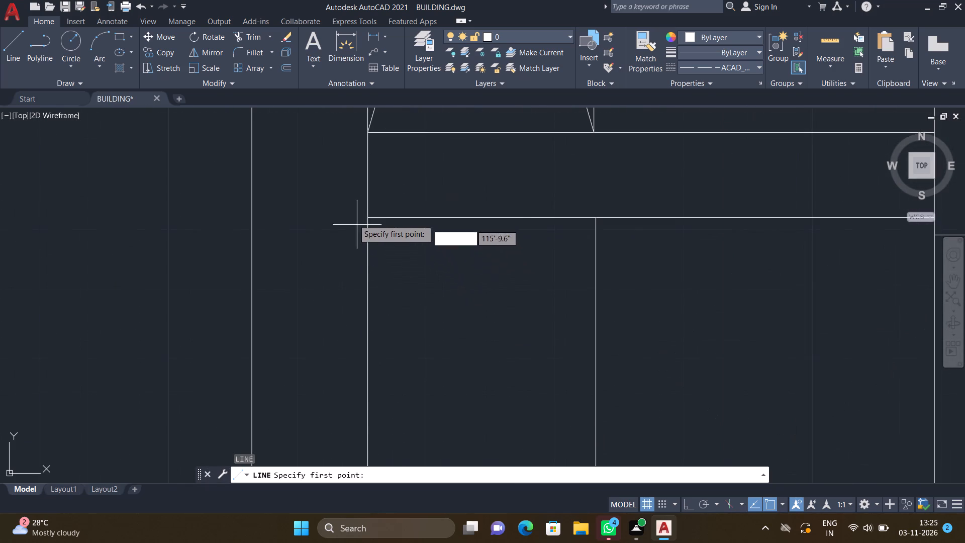
left_click(365, 221)
scroll(419, 274, "down", 5)
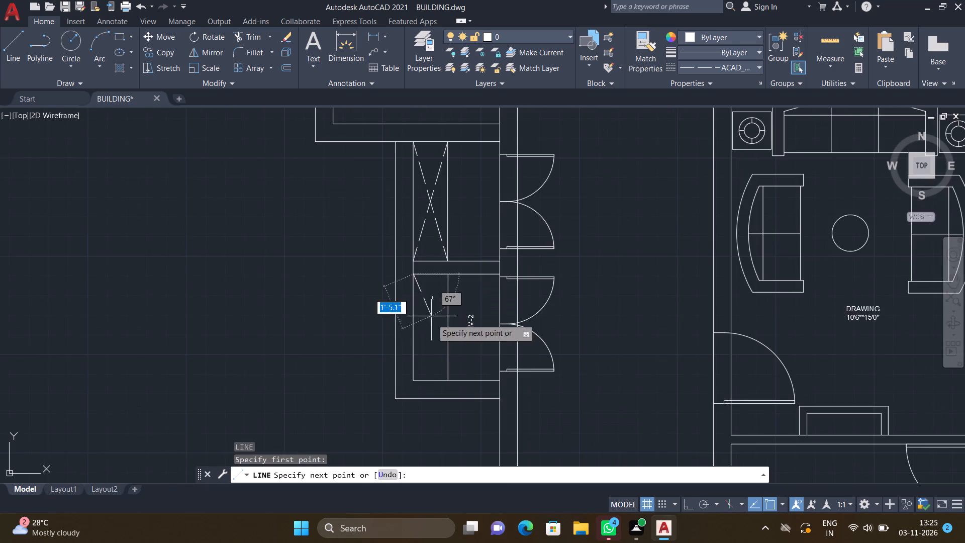
scroll(434, 347, "up", 3)
middle_click_drag(438, 366, 438, 344)
scroll(438, 345, "down", 2)
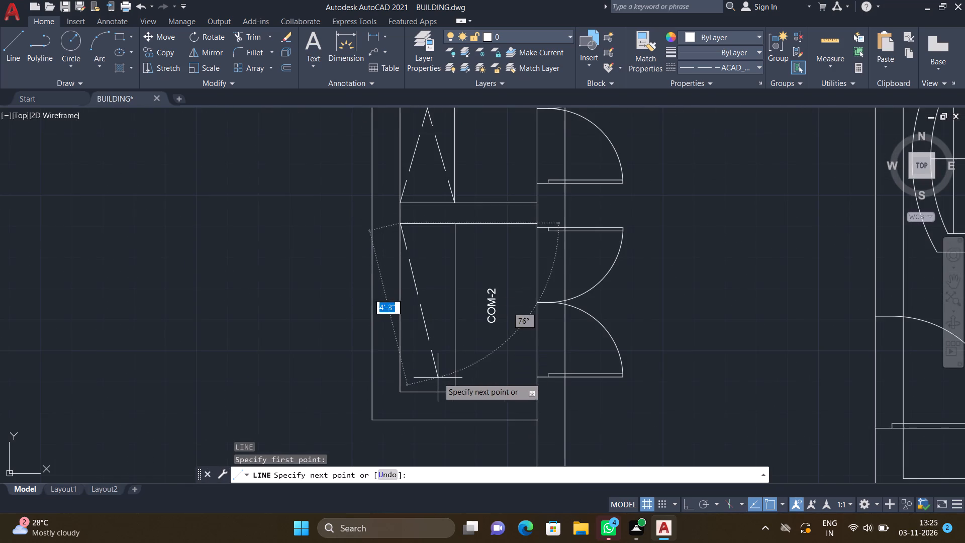
scroll(438, 378, "up", 3)
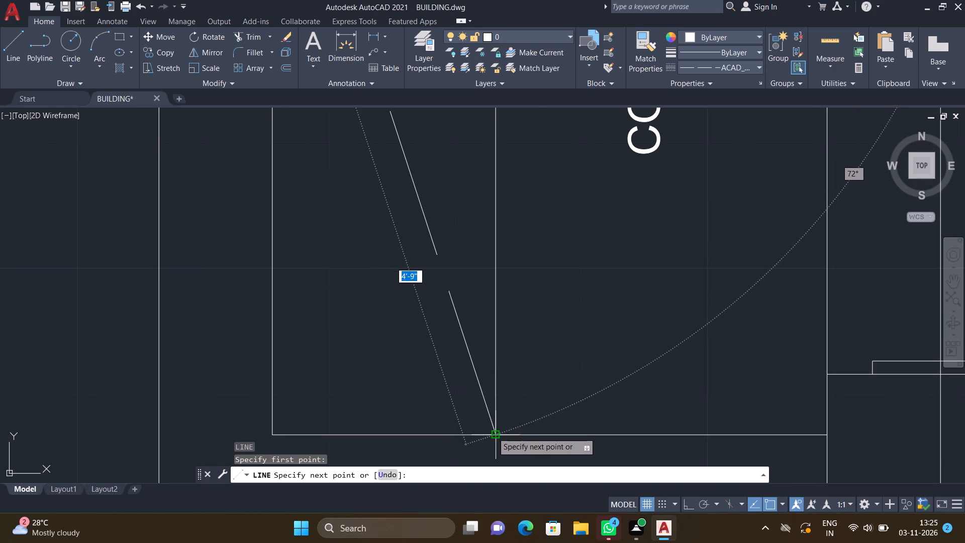
left_click(493, 432)
key("Return")
Draw the second dashed diagonal, about 4'-9" long, from the lower compartment strip's bottom-left corner to its top-right corner, completing the cross.
scroll(421, 406, "down", 4)
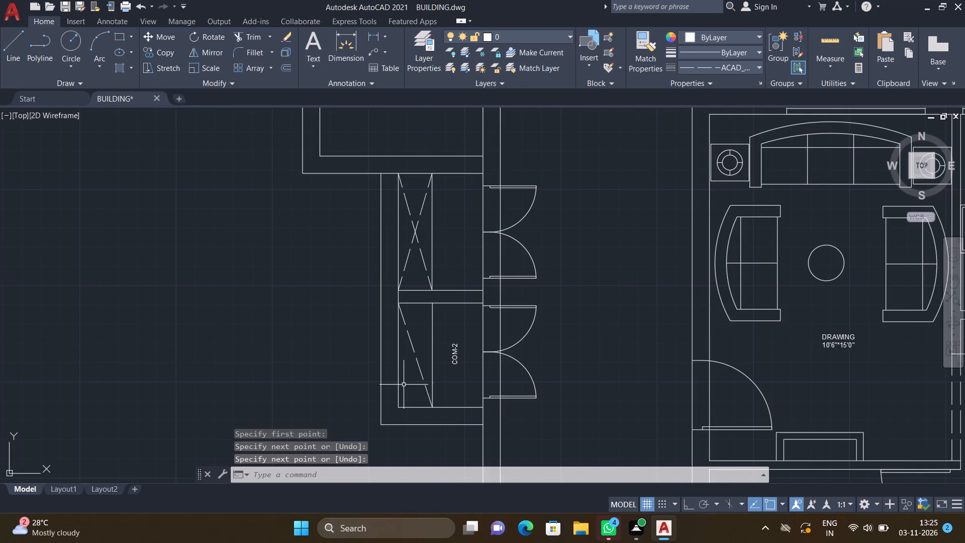
key("l")
key("Return")
scroll(388, 413, "up", 3)
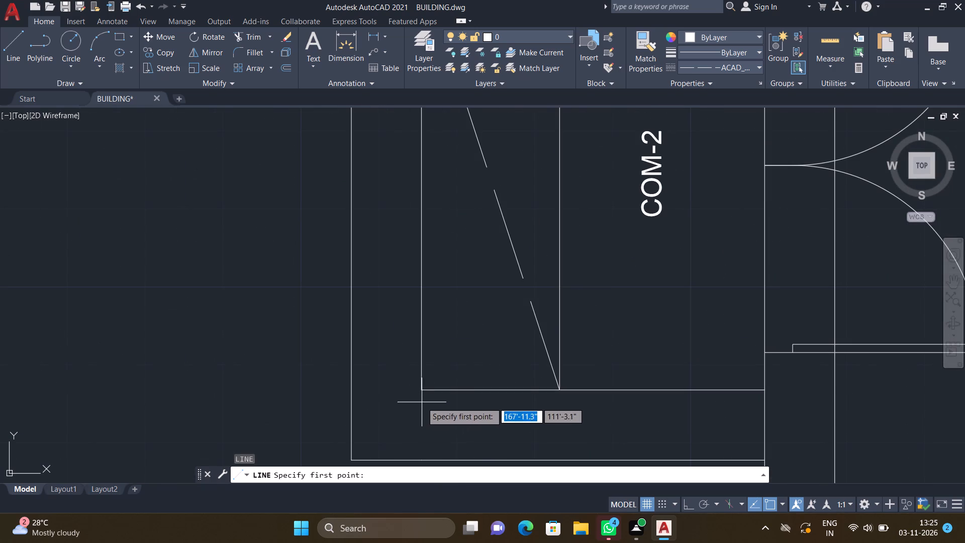
left_click(421, 391)
scroll(456, 316, "down", 3)
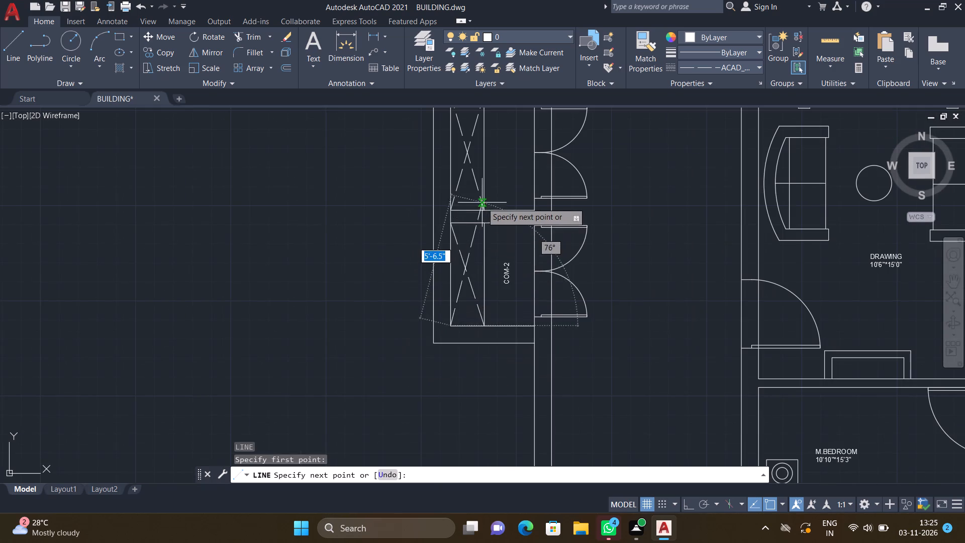
scroll(479, 228, "up", 5)
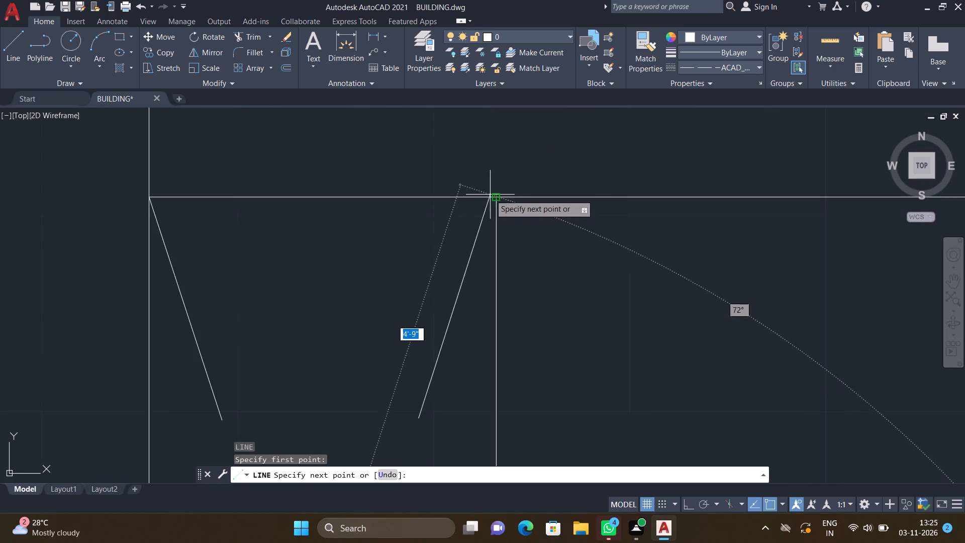
left_click(490, 195)
key("Return")
Add the multiline text label ELE-2 in the upper compartment, between the crossed strip and the double door.
scroll(491, 237, "down", 3)
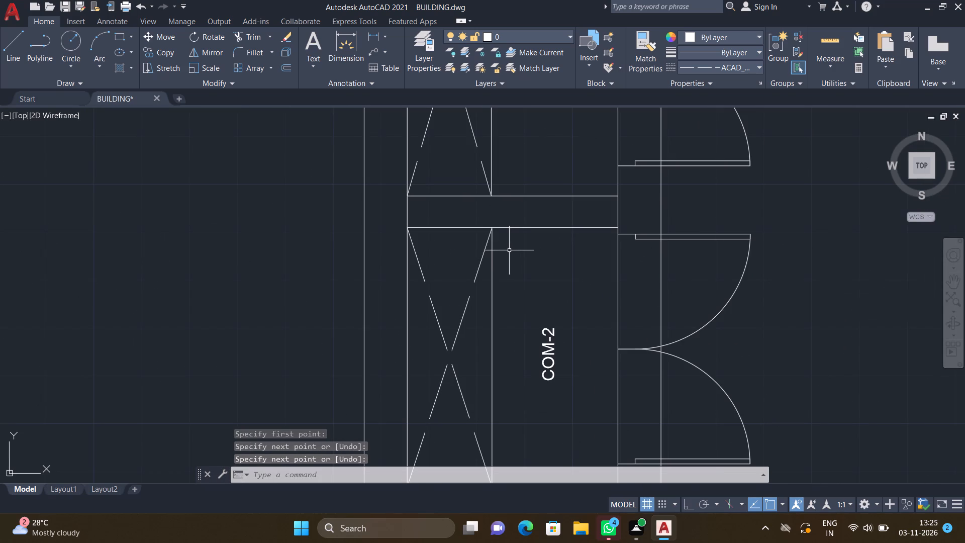
scroll(499, 257, "down", 3)
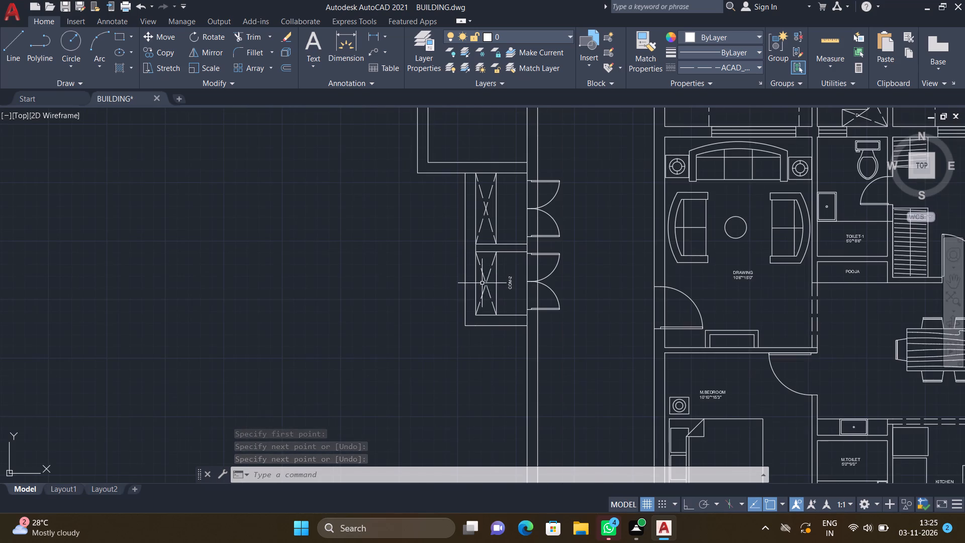
scroll(491, 315, "down", 3)
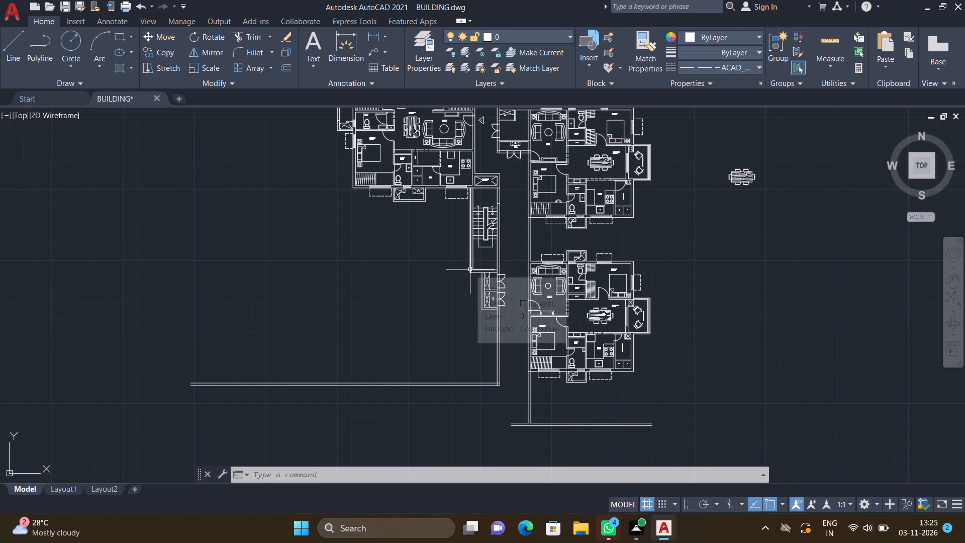
scroll(479, 223, "up", 3)
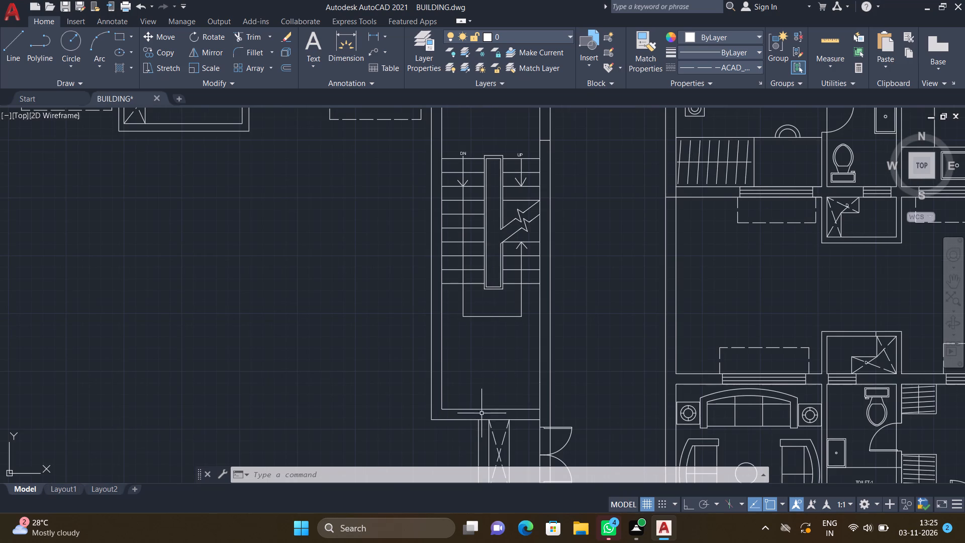
scroll(456, 335, "down", 1)
scroll(484, 404, "up", 2)
scroll(434, 304, "down", 3)
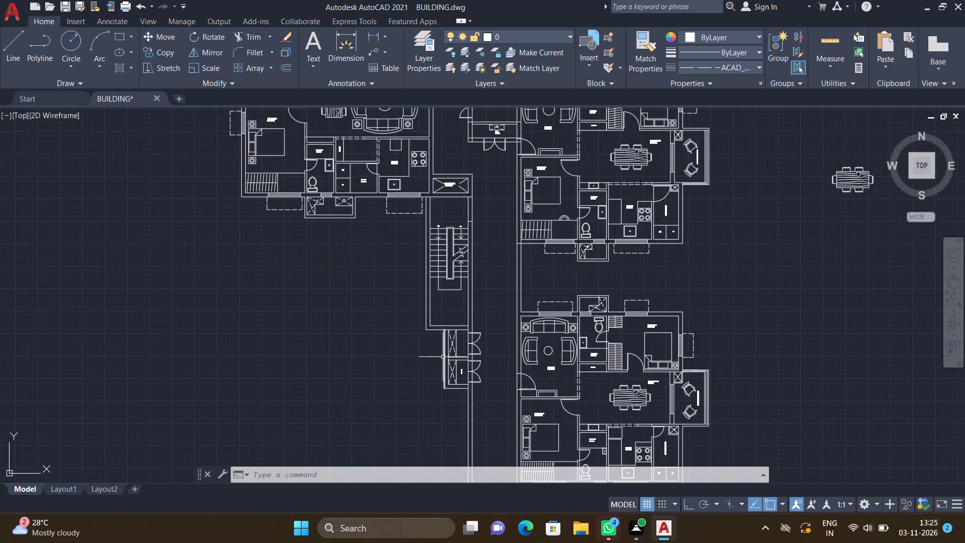
scroll(443, 357, "up", 4)
scroll(536, 289, "up", 2)
type("MT")
key("Return")
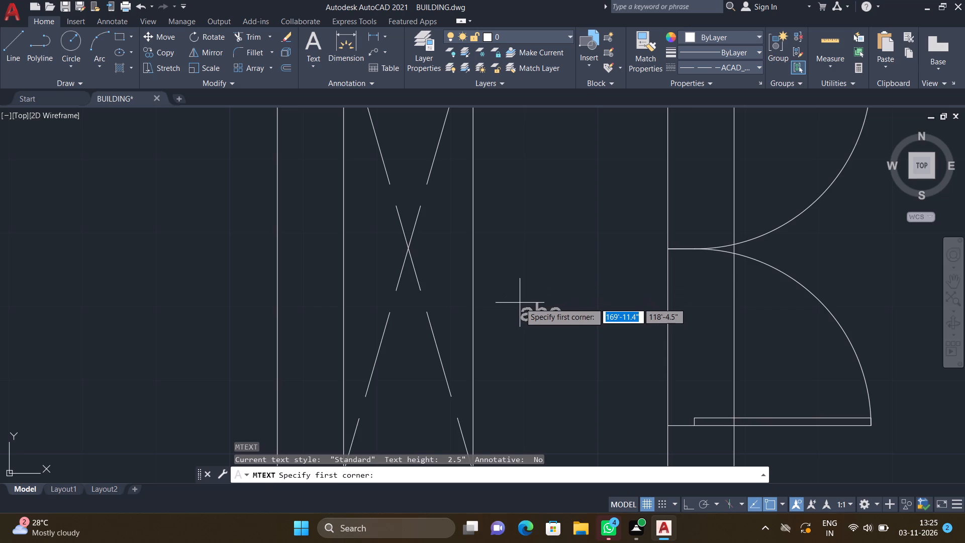
scroll(505, 304, "up", 1)
left_click(483, 265)
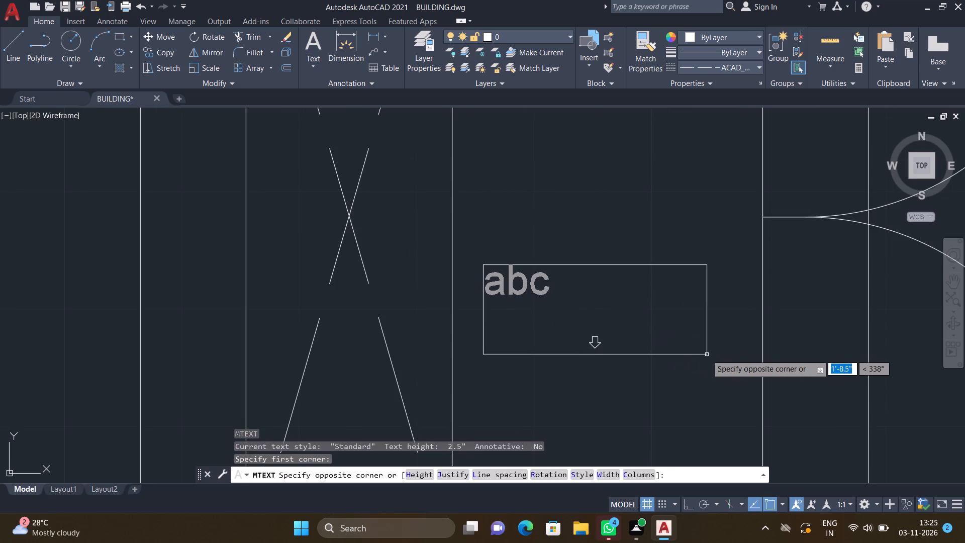
left_click(707, 354)
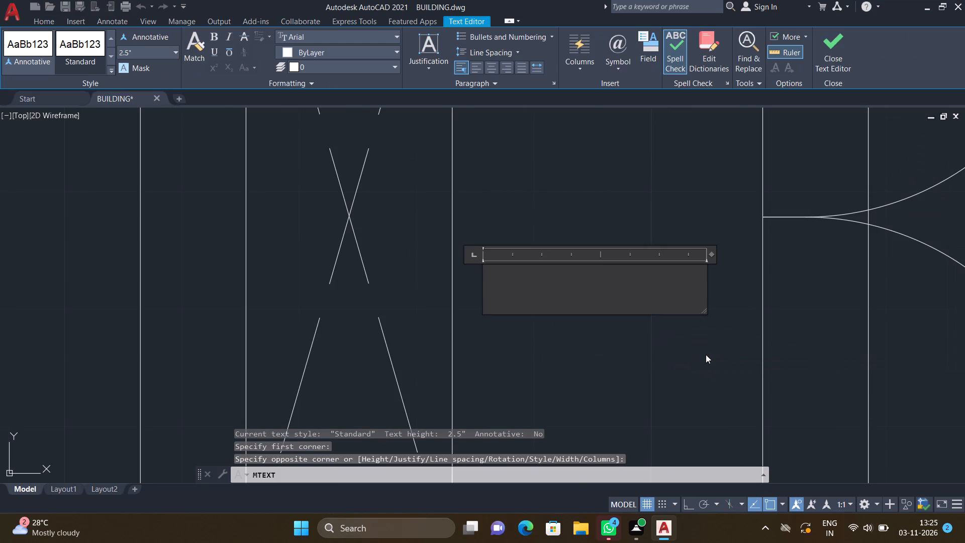
type("ELE")
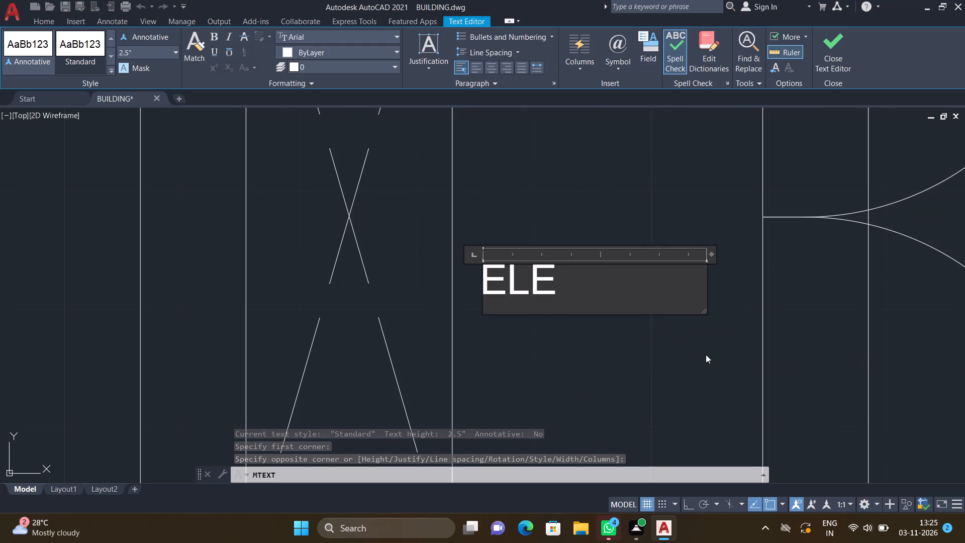
type("-2")
key("Return")
key("Escape")
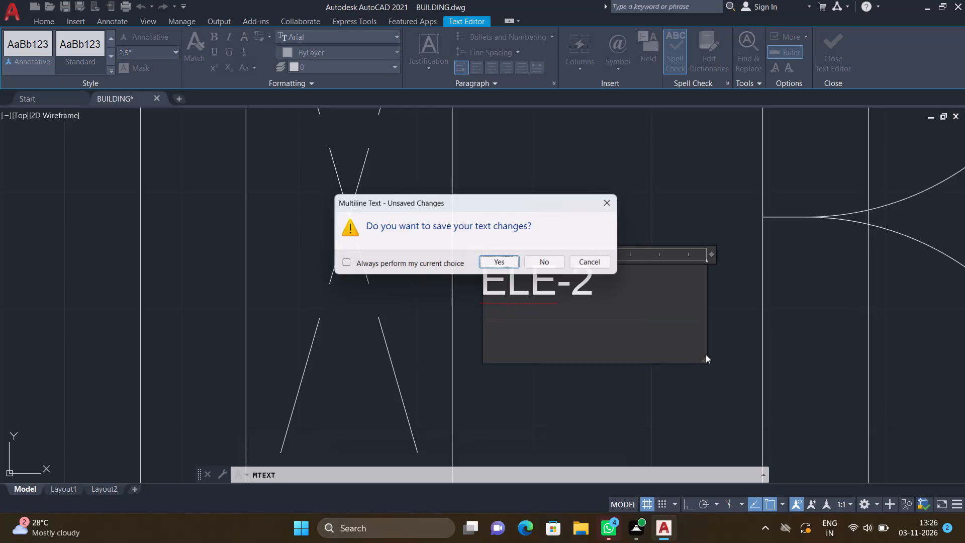
left_click(512, 260)
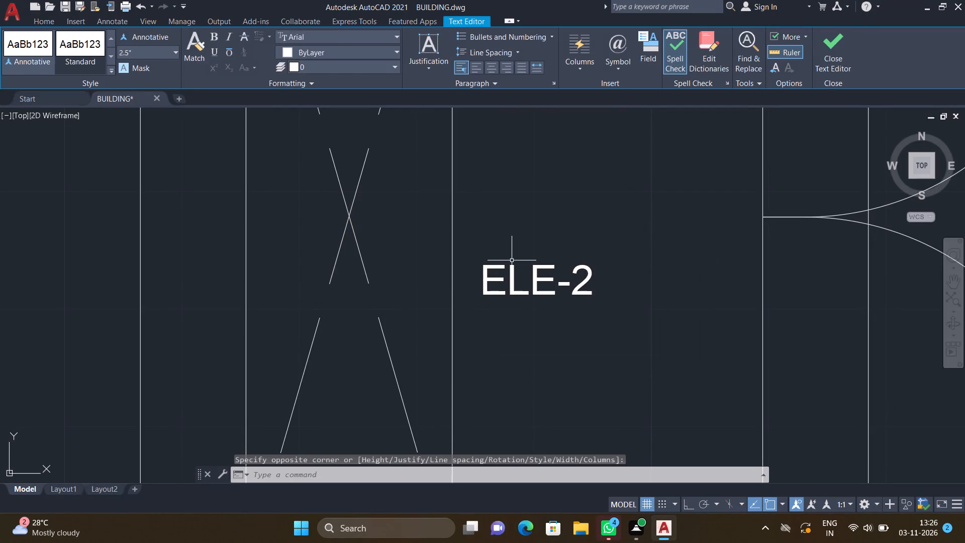
Rotate the ELE-2 label 90° counterclockwise about its top-left corner, with Ortho on, so it reads vertically.
type("RO")
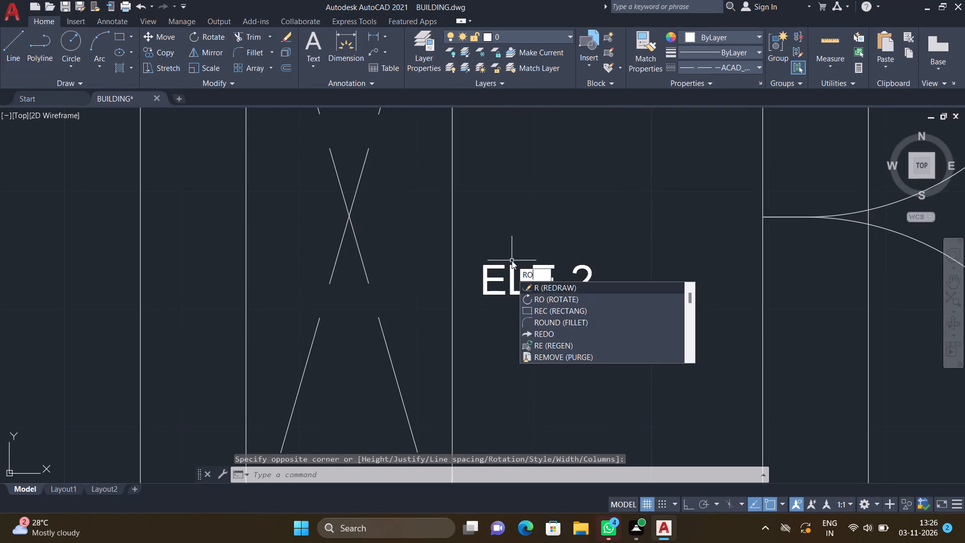
key("Return")
key("F8")
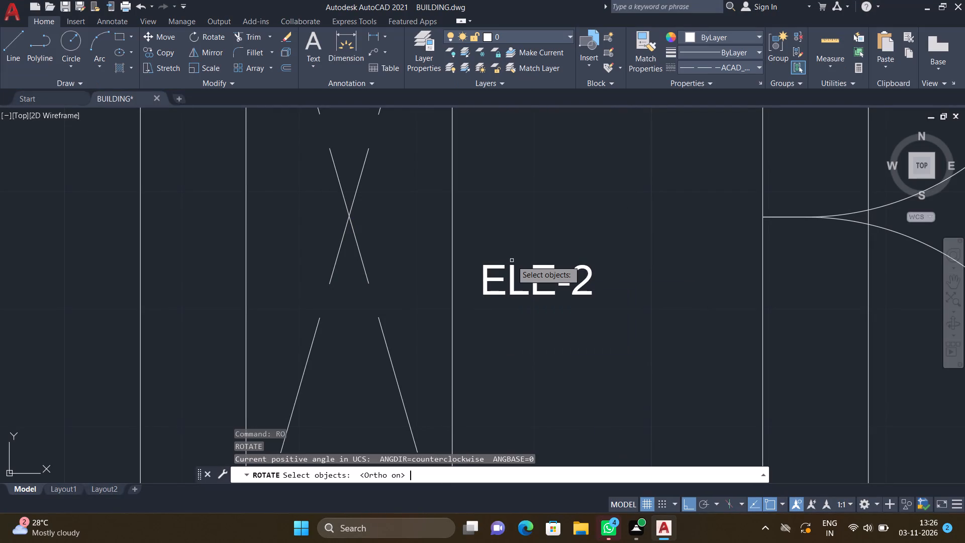
left_click_drag(609, 321, 604, 316)
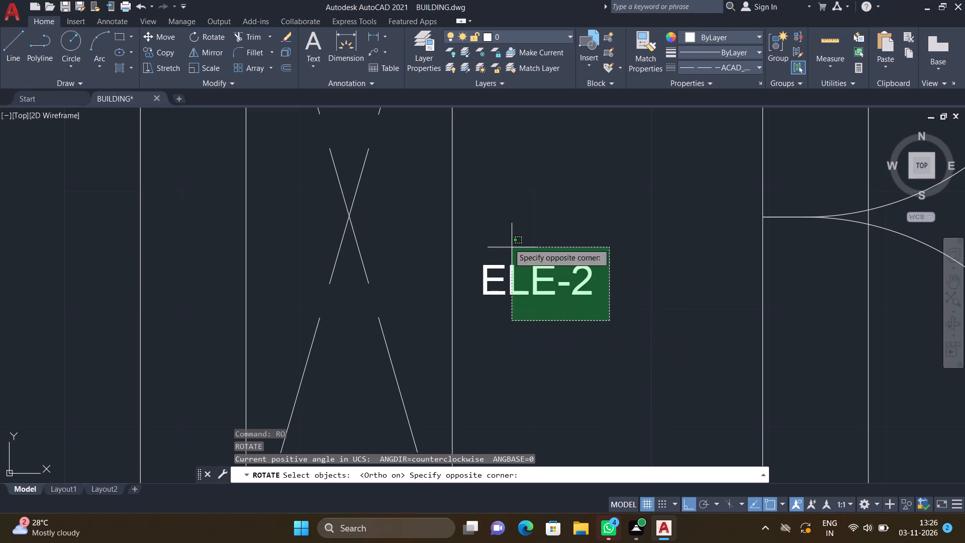
left_click(490, 218)
key("Return")
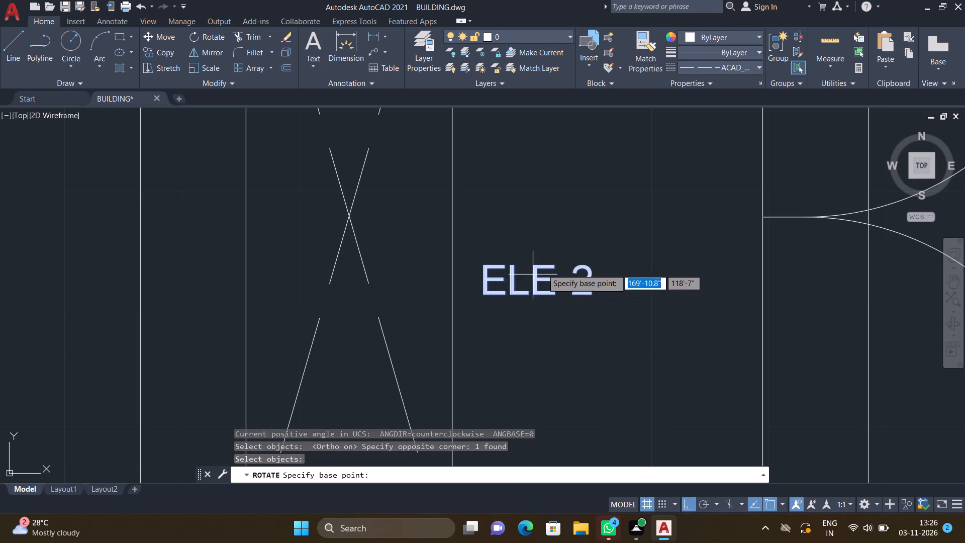
left_click(484, 265)
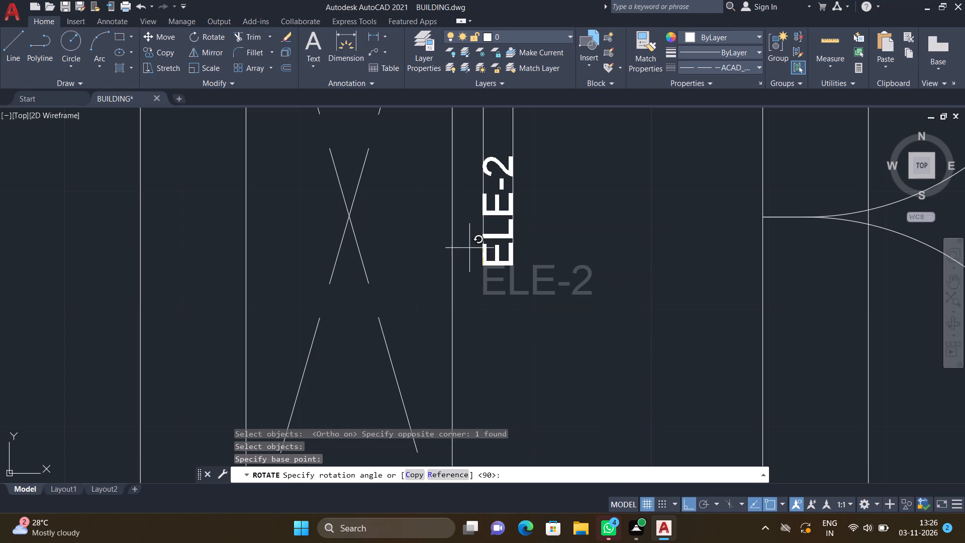
left_click(459, 207)
Move the ELE-2 label, with Ortho off, to the middle of the space between the crossed strip and the double door.
key("m")
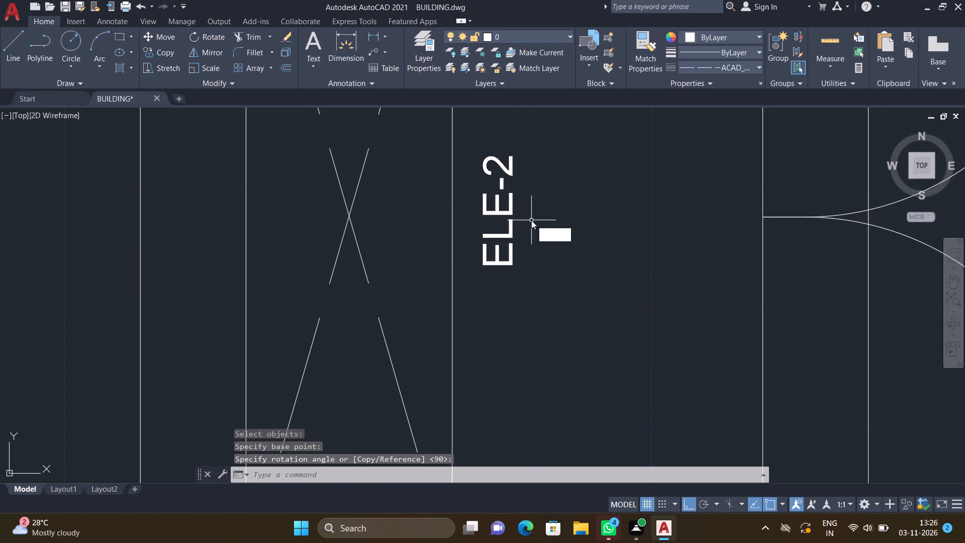
key("Return")
key("F8")
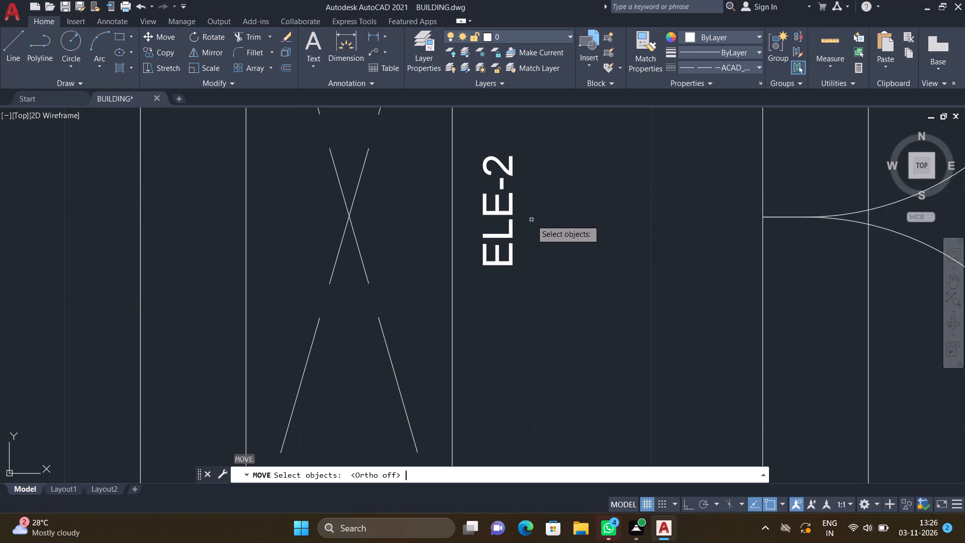
left_click(509, 262)
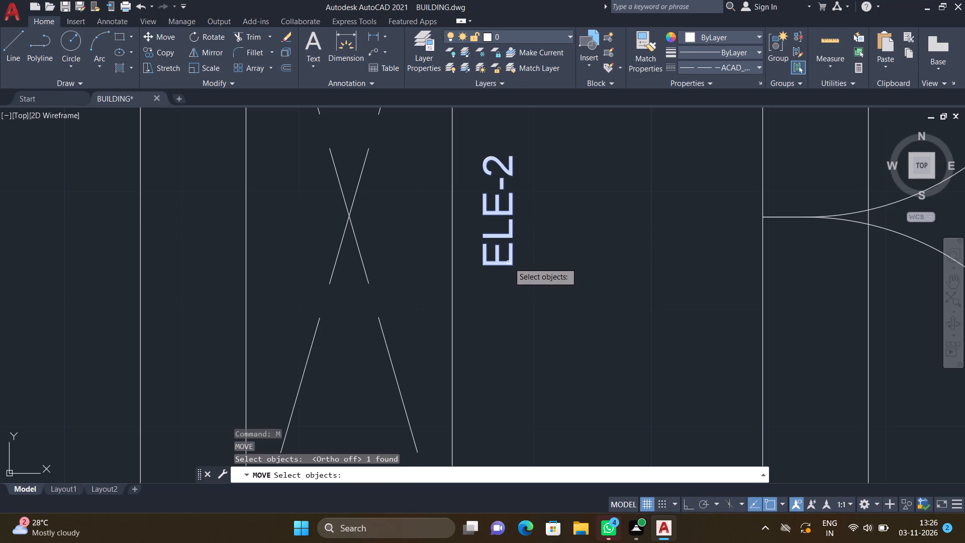
key("Return")
left_click(485, 262)
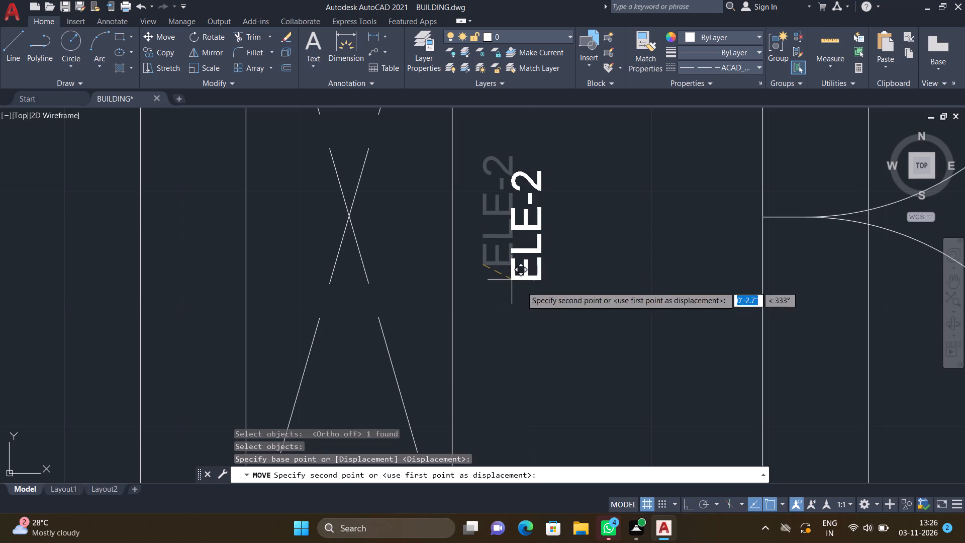
left_click(586, 344)
Add the multiline text label CUT OUT, 2.5" high and wrapped on two lines, at the centre of the upper compartment's crossed strip.
scroll(530, 320, "down", 3)
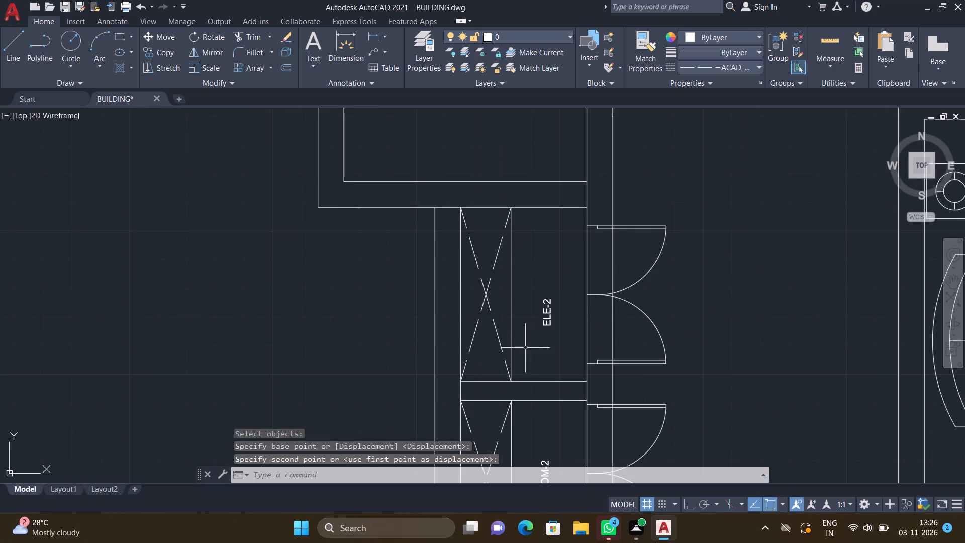
scroll(517, 302, "down", 1)
scroll(482, 352, "down", 1)
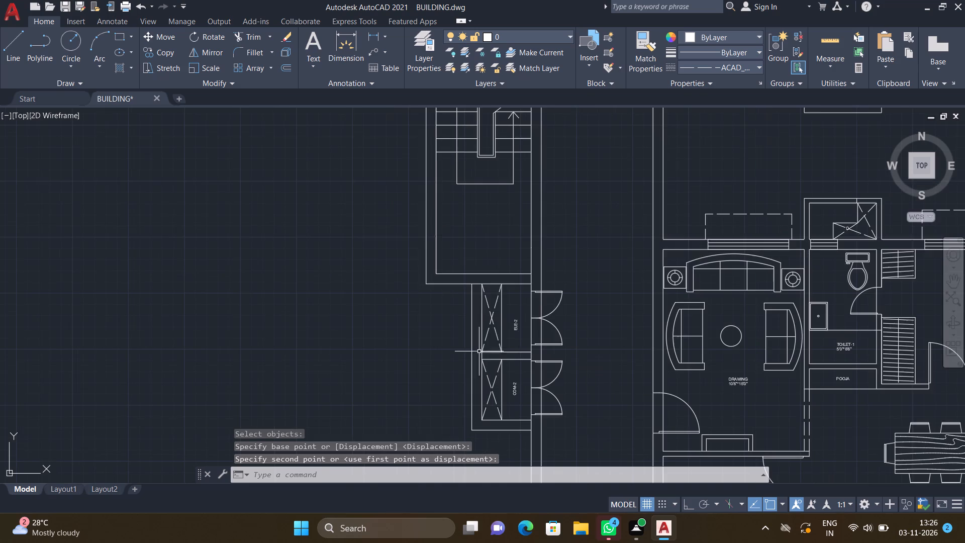
scroll(499, 326, "up", 4)
type("MT")
key("Return")
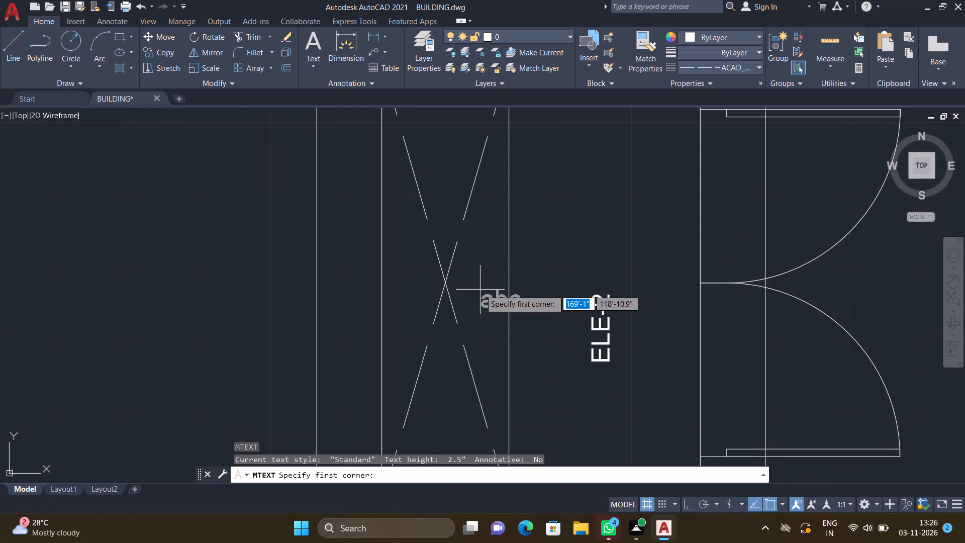
left_click(400, 262)
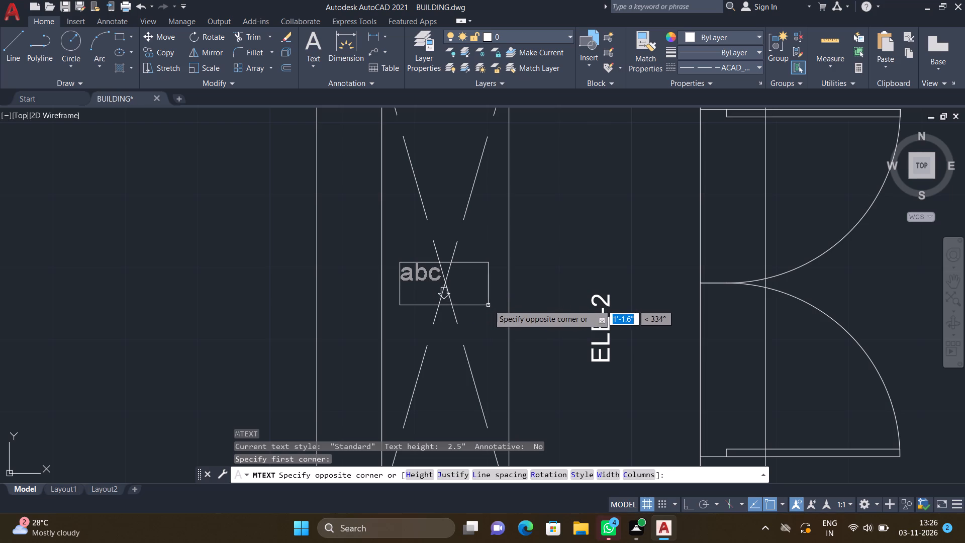
left_click(491, 305)
type("CUT")
key("space")
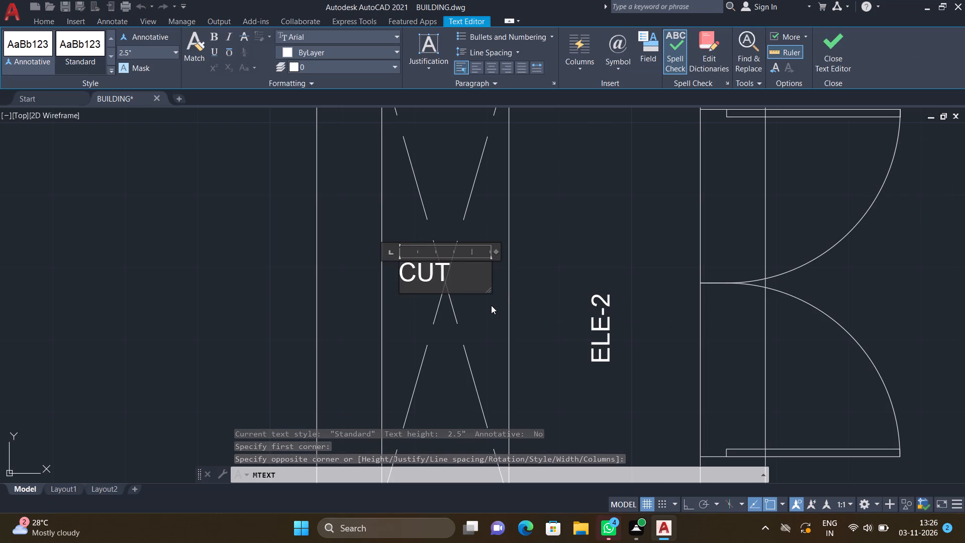
type("OUT")
key("Return")
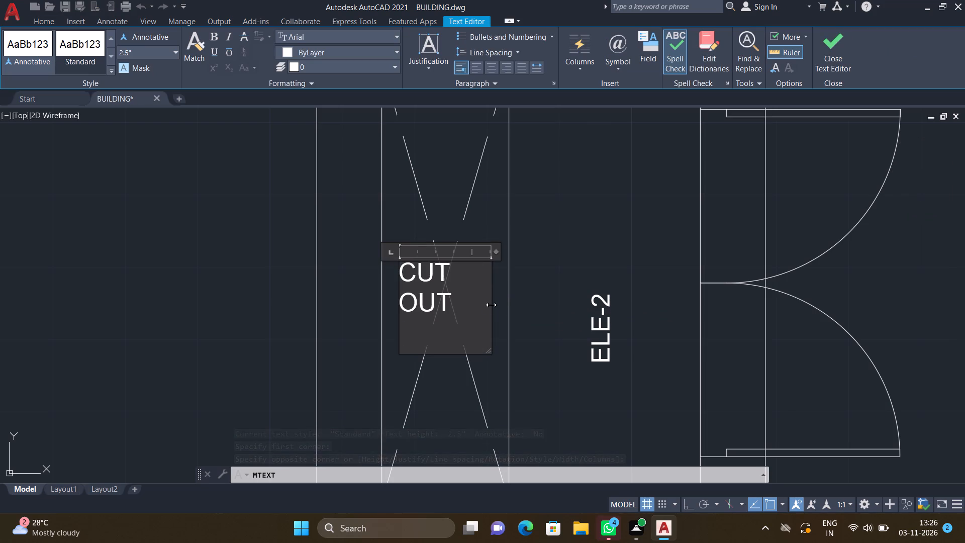
key("Escape")
left_click(494, 259)
Move the upper CUT OUT label slightly right and down so it sits over the crossing point of the dashed diagonals.
scroll(449, 263, "down", 2)
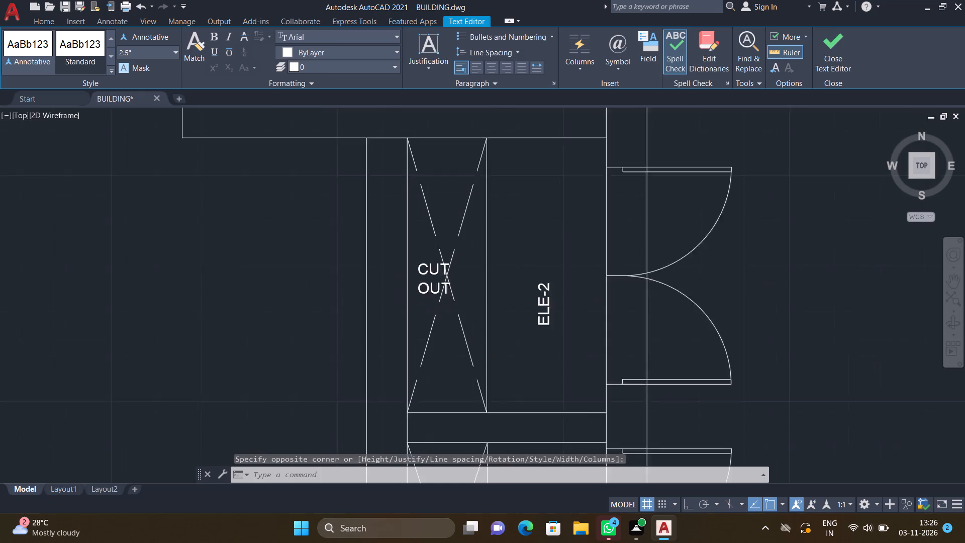
scroll(455, 266, "up", 3)
key("m")
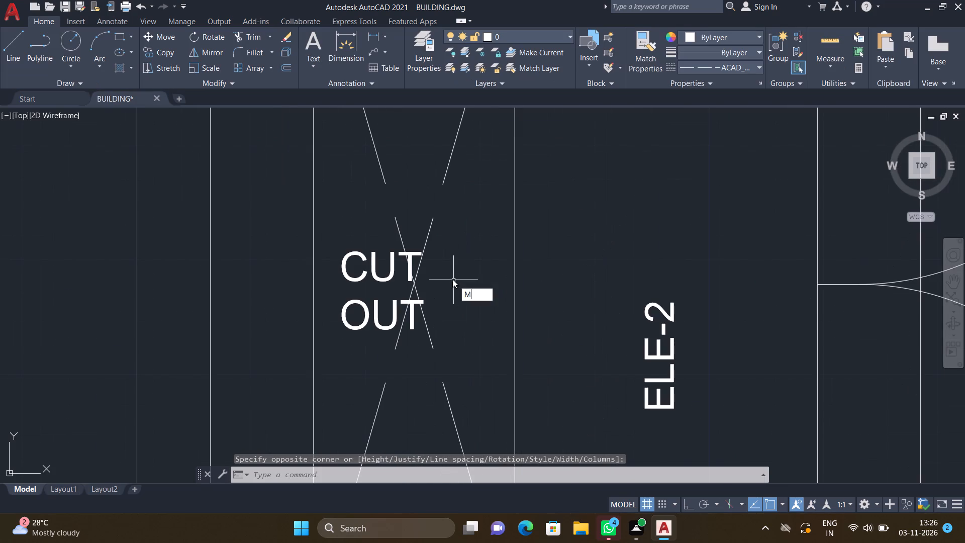
key("Return")
left_click(408, 275)
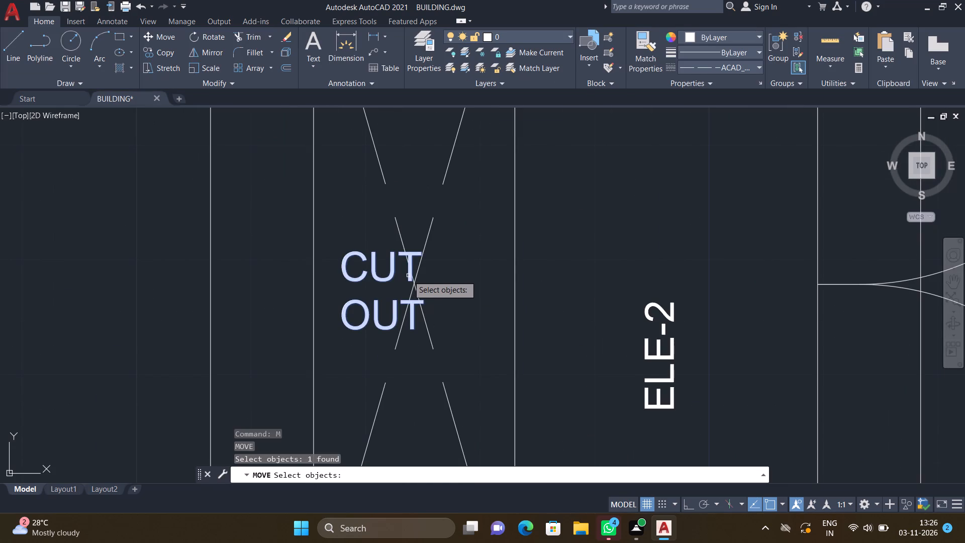
key("Return")
left_click(348, 325)
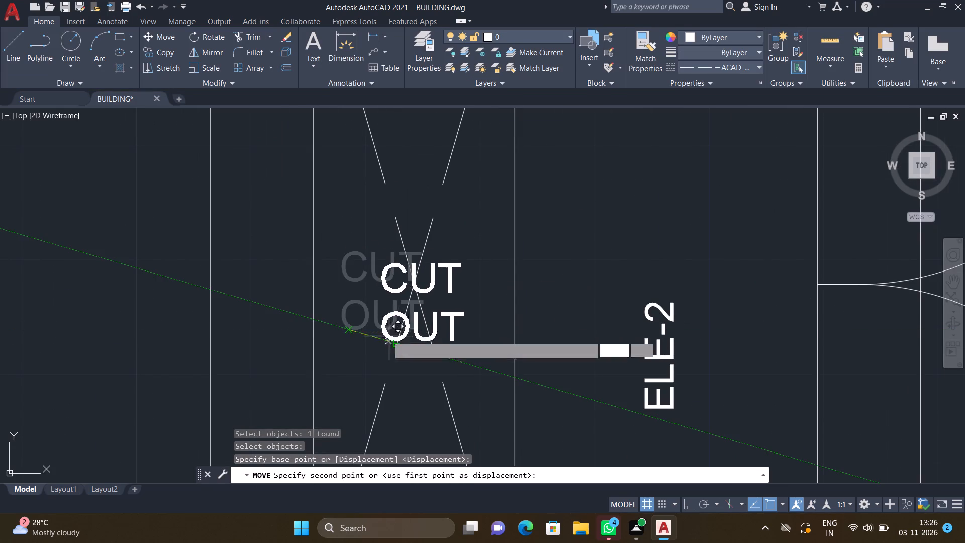
left_click(394, 338)
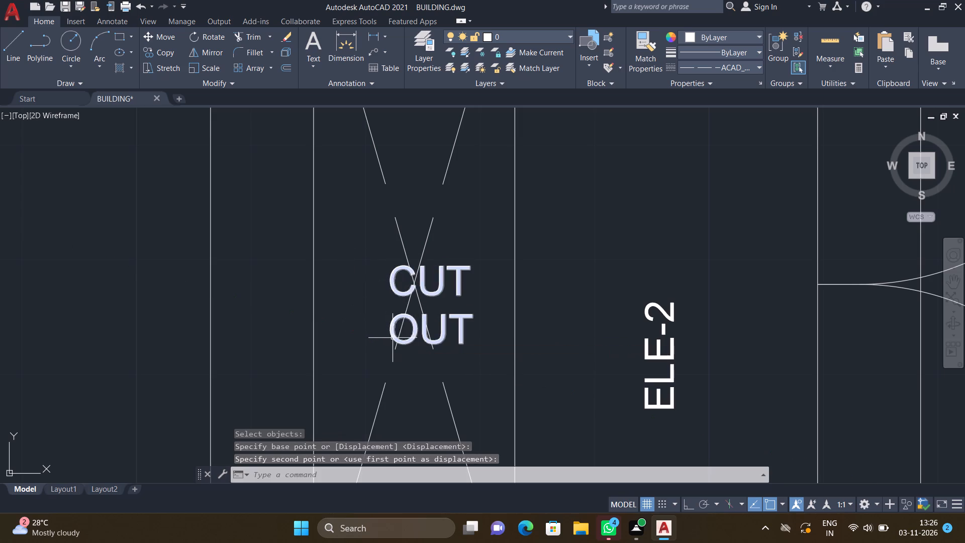
Rotate the upper CUT OUT label 90° counterclockwise about a point at its top edge, with Ortho on.
scroll(392, 324, "down", 6)
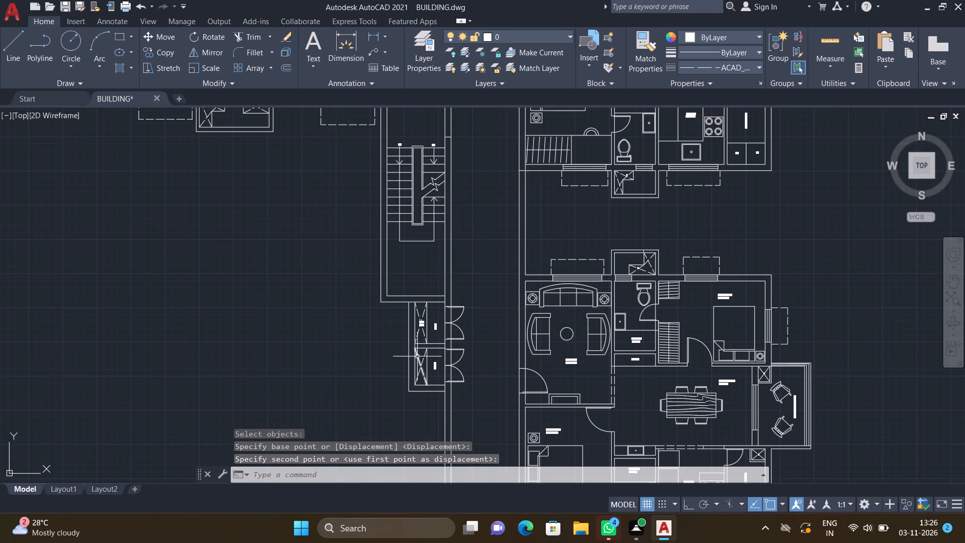
scroll(416, 334, "up", 3)
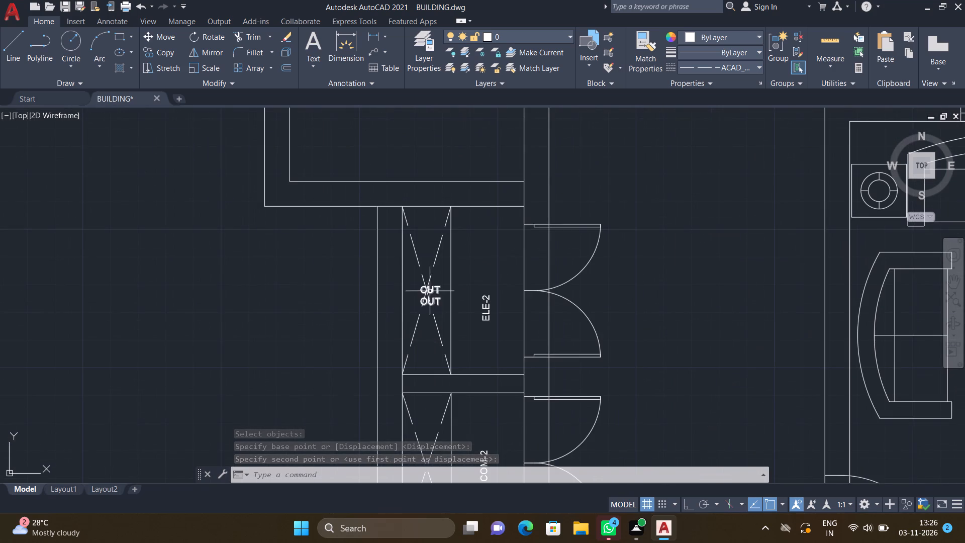
scroll(430, 291, "up", 2)
type("RO")
key("Return")
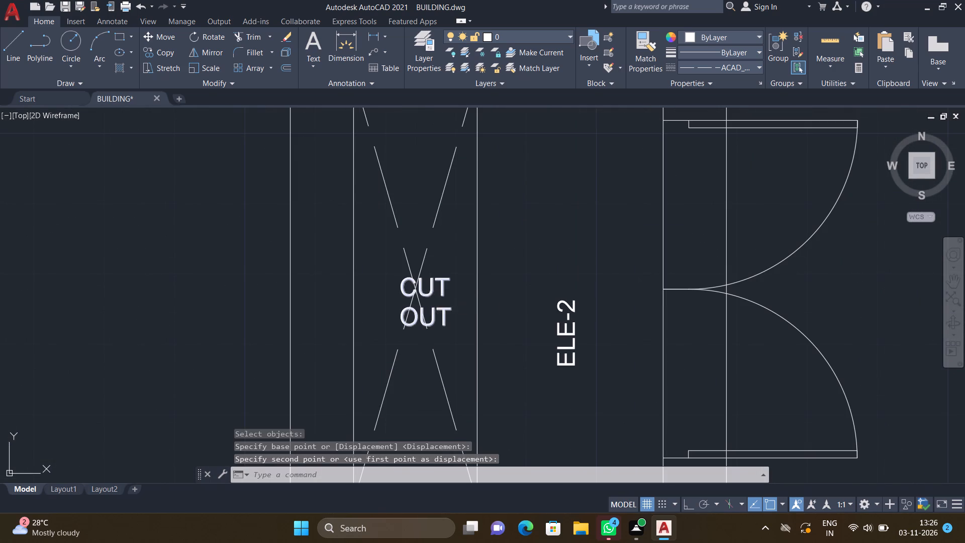
key("F8")
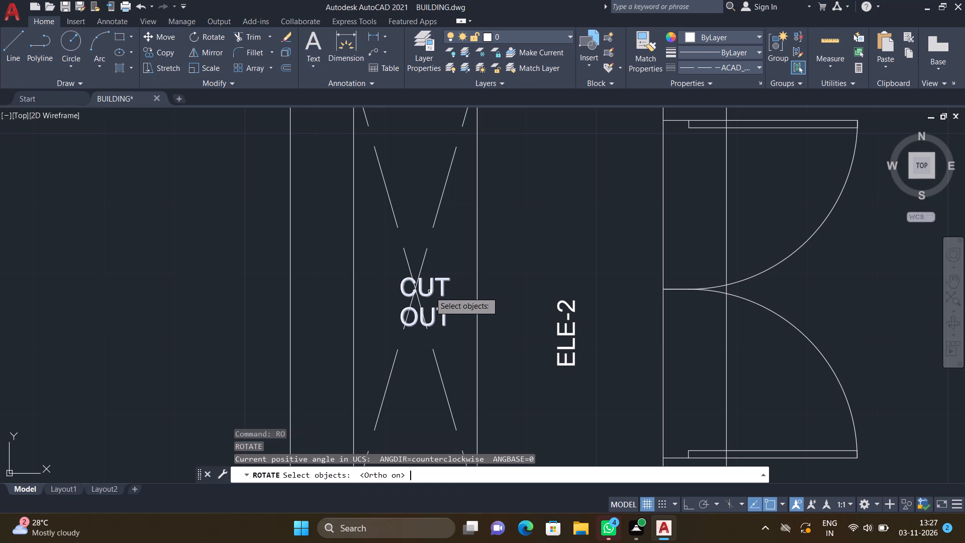
left_click(433, 290)
key("Return")
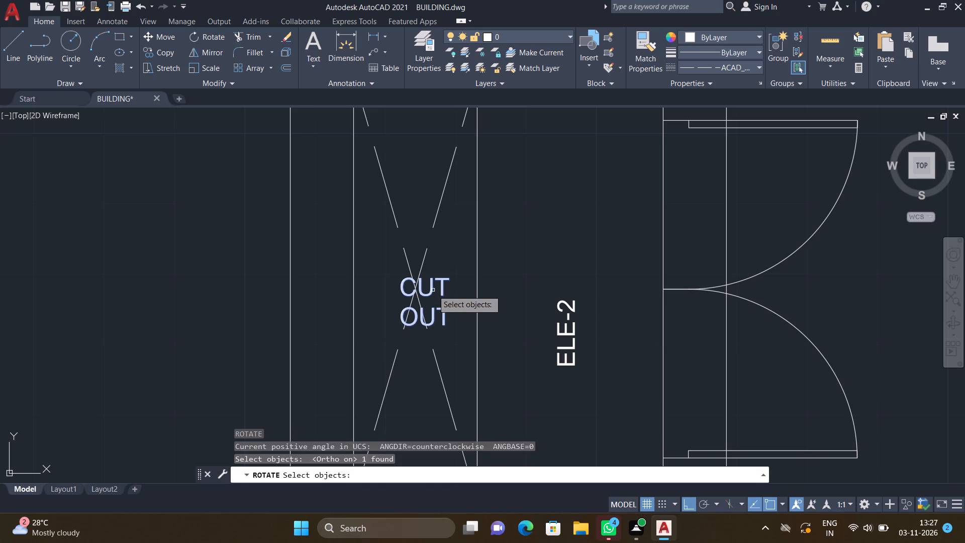
left_click(422, 279)
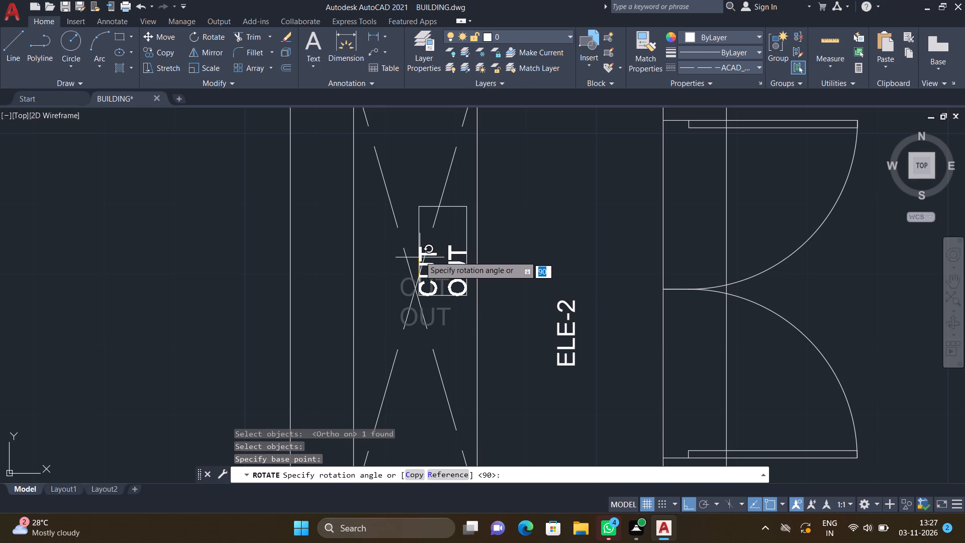
left_click(420, 235)
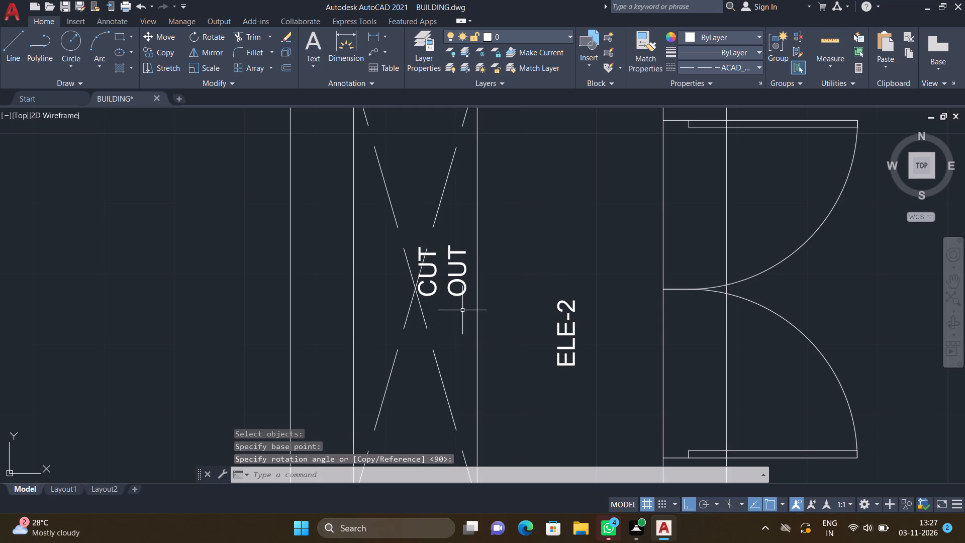
Move the vertical CUT OUT label, with Ortho off, about 5.6" down and left so it straddles the upper strip's cross.
key("m")
key("Return")
left_click(464, 289)
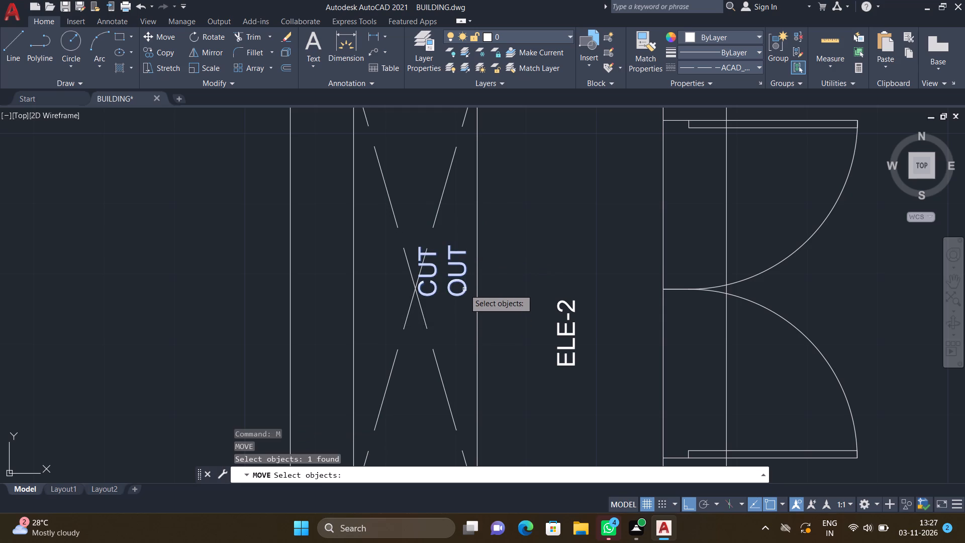
key("Return")
left_click(426, 295)
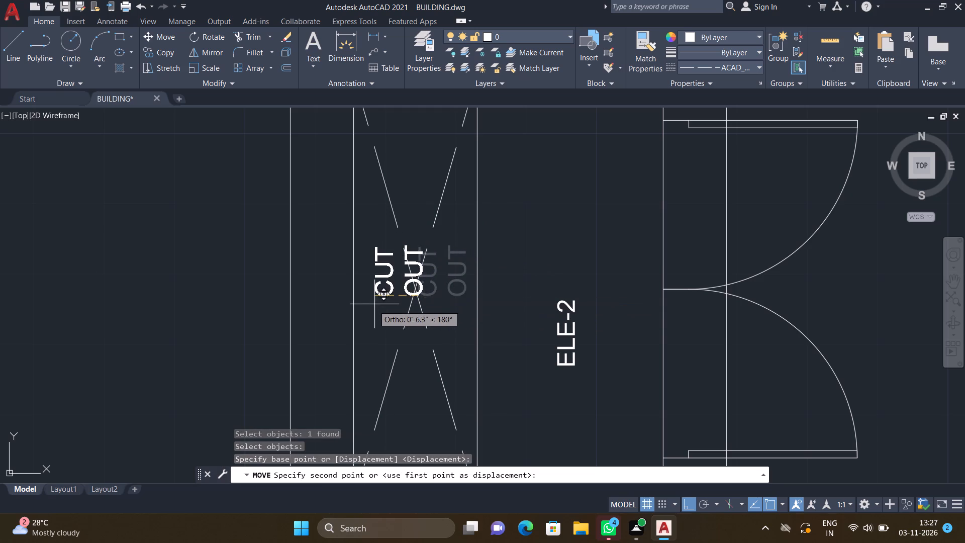
key("F8")
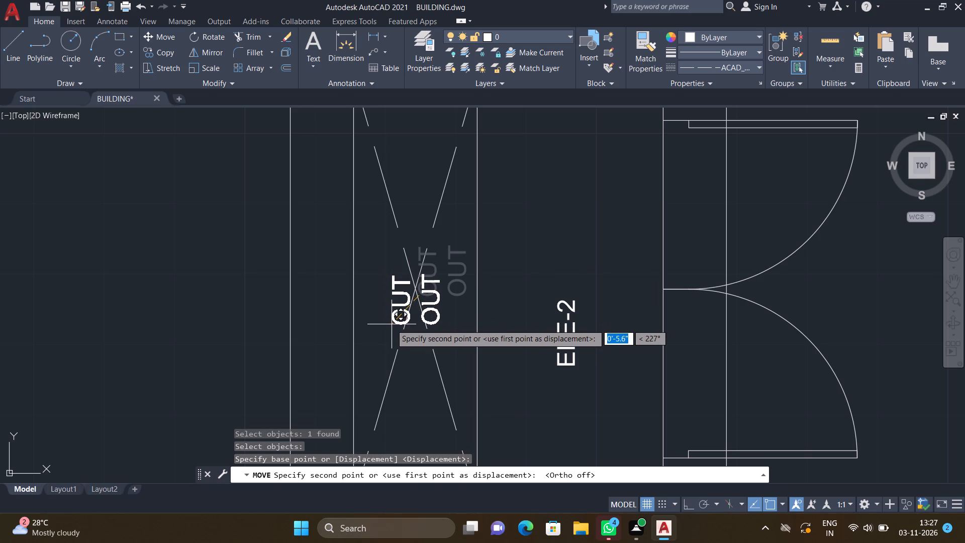
left_click(391, 323)
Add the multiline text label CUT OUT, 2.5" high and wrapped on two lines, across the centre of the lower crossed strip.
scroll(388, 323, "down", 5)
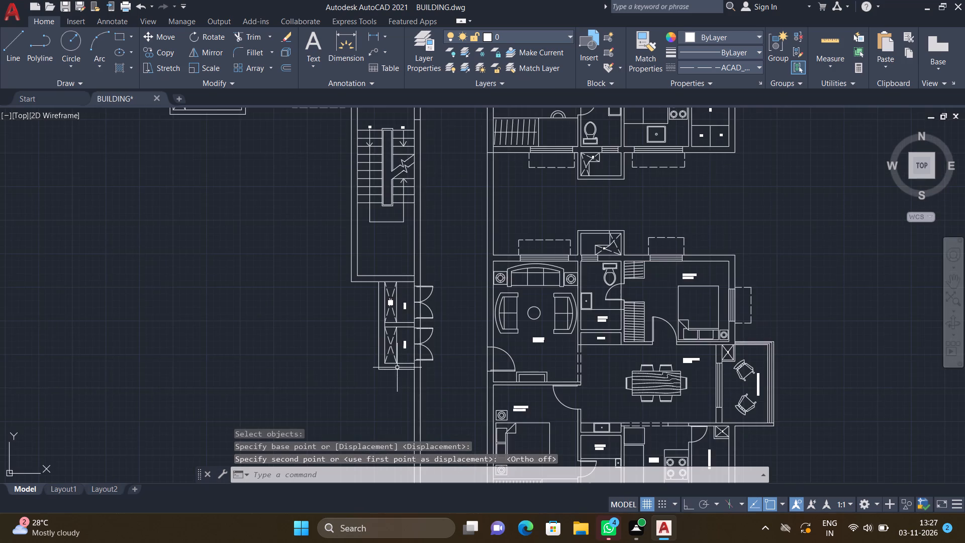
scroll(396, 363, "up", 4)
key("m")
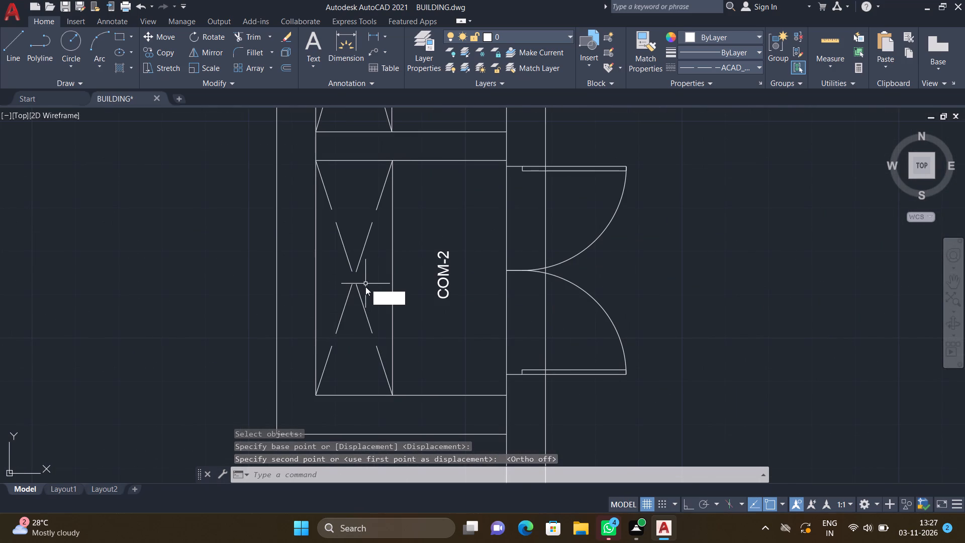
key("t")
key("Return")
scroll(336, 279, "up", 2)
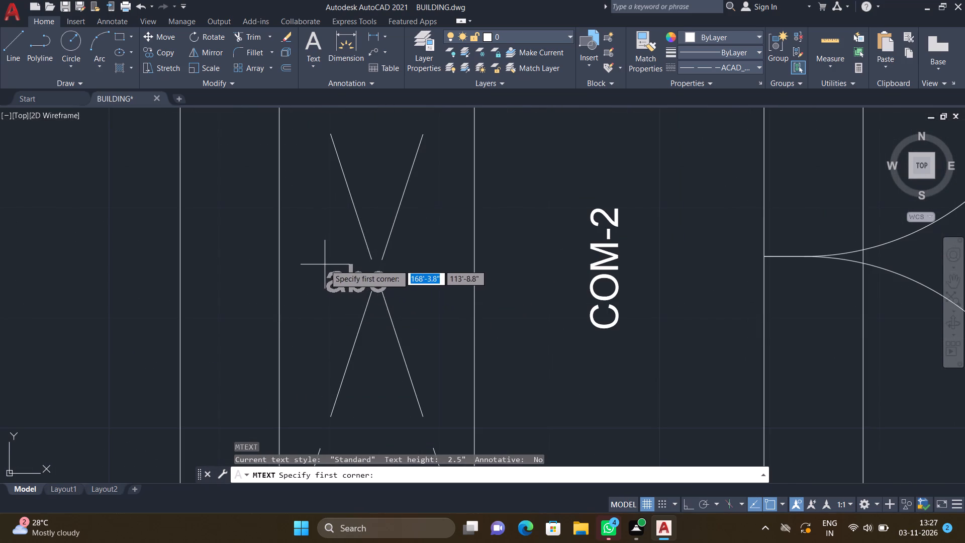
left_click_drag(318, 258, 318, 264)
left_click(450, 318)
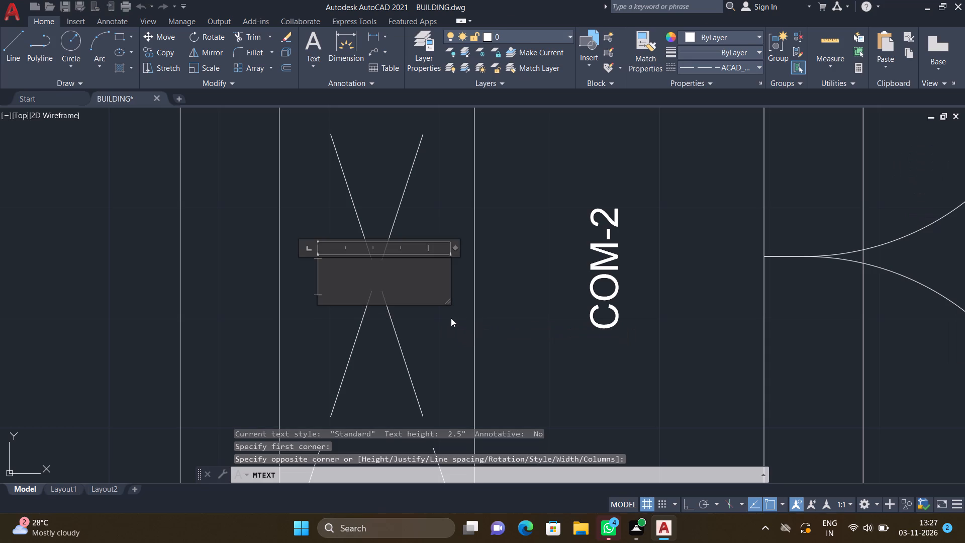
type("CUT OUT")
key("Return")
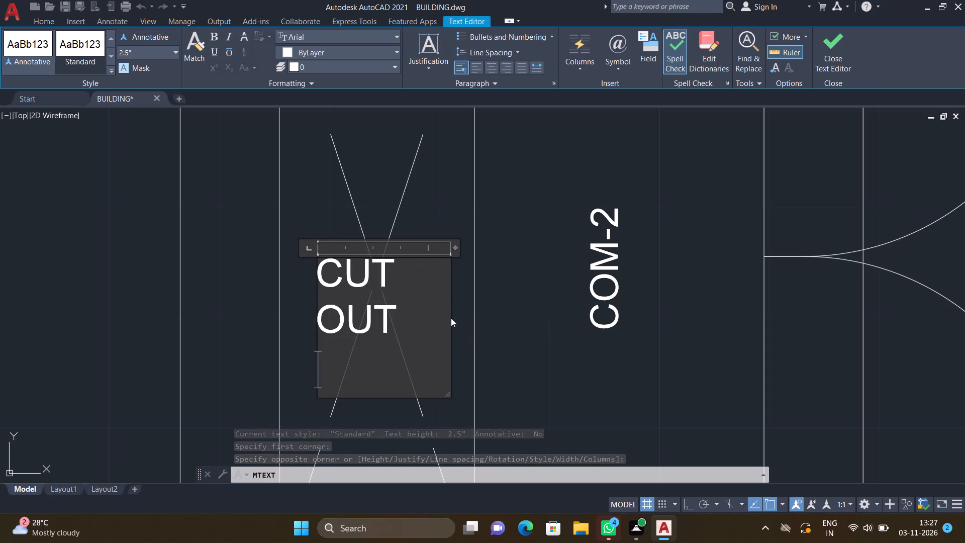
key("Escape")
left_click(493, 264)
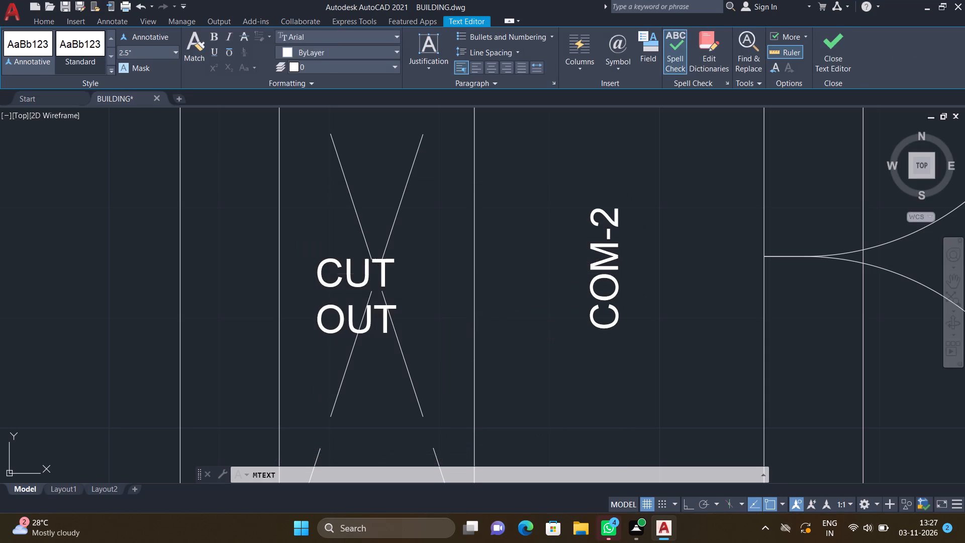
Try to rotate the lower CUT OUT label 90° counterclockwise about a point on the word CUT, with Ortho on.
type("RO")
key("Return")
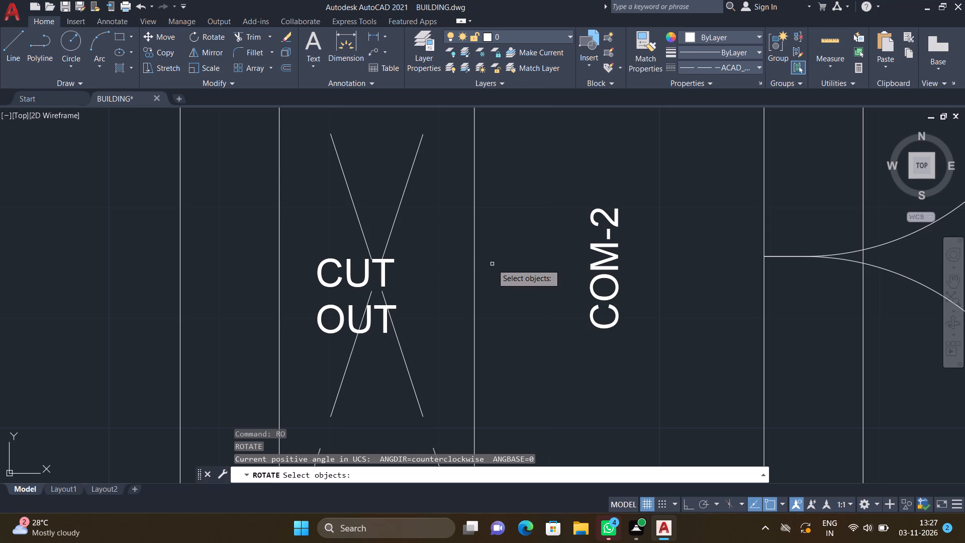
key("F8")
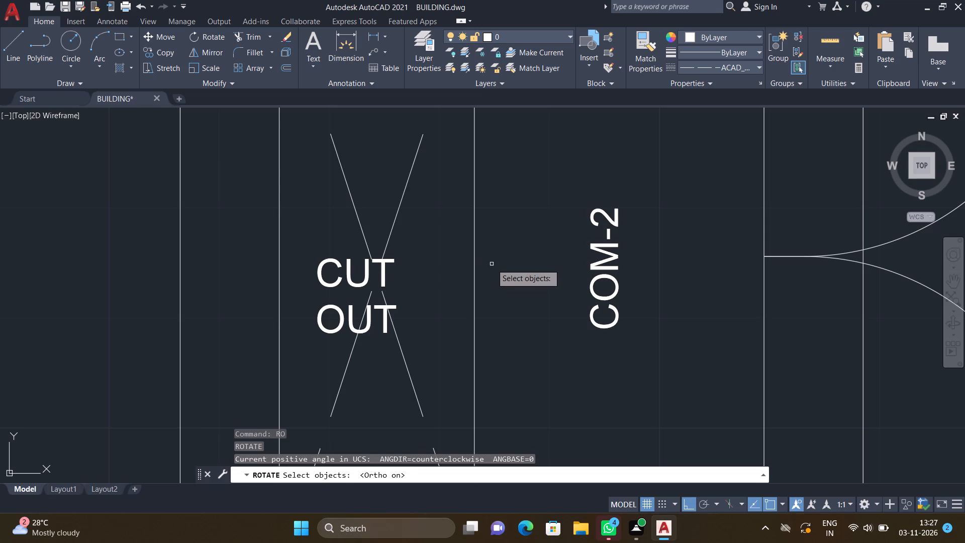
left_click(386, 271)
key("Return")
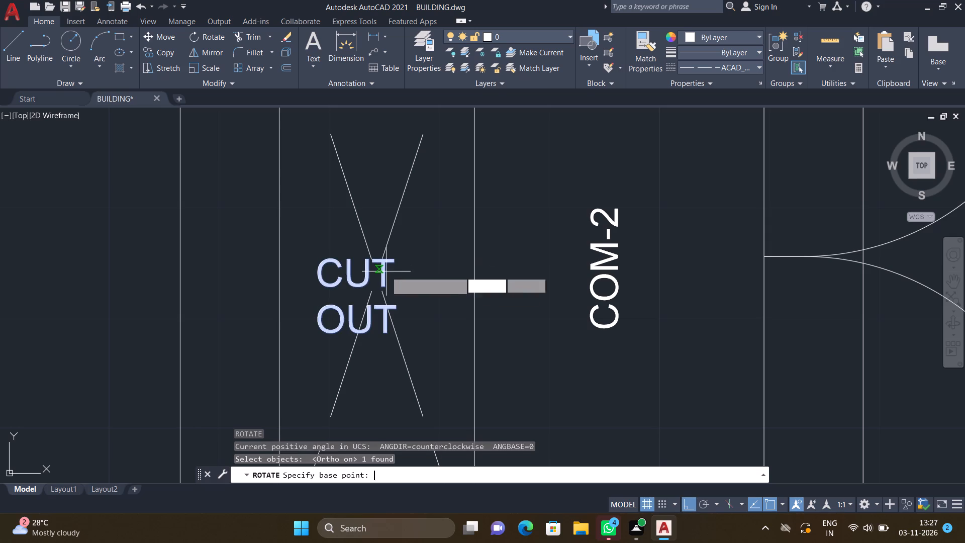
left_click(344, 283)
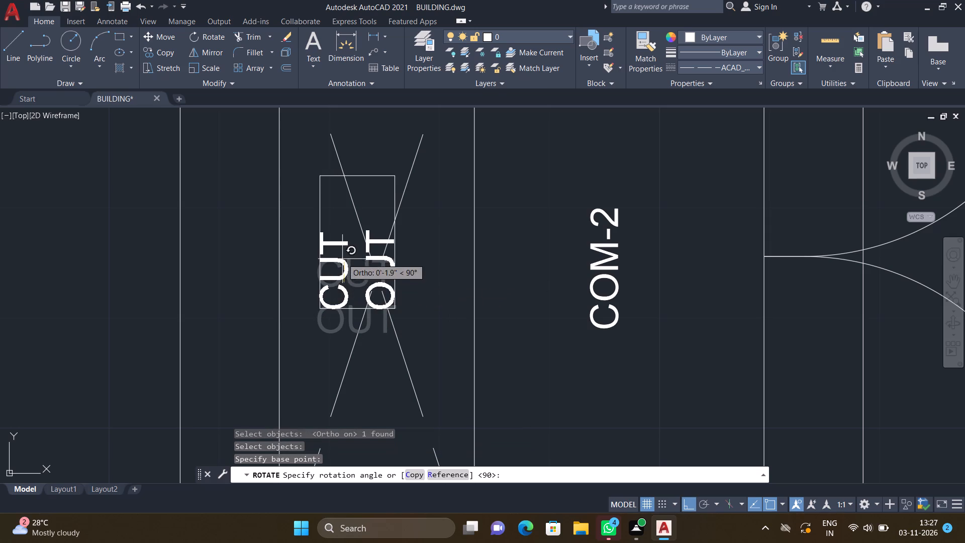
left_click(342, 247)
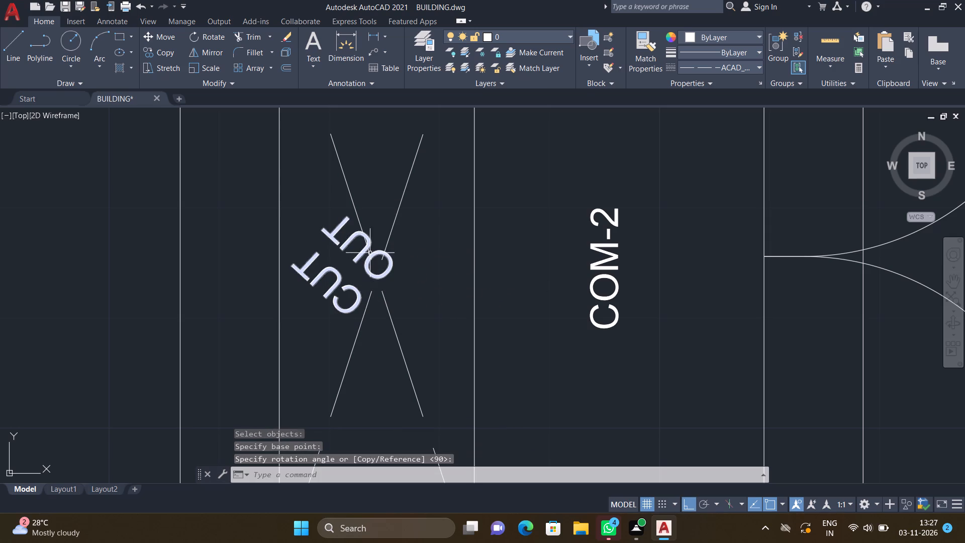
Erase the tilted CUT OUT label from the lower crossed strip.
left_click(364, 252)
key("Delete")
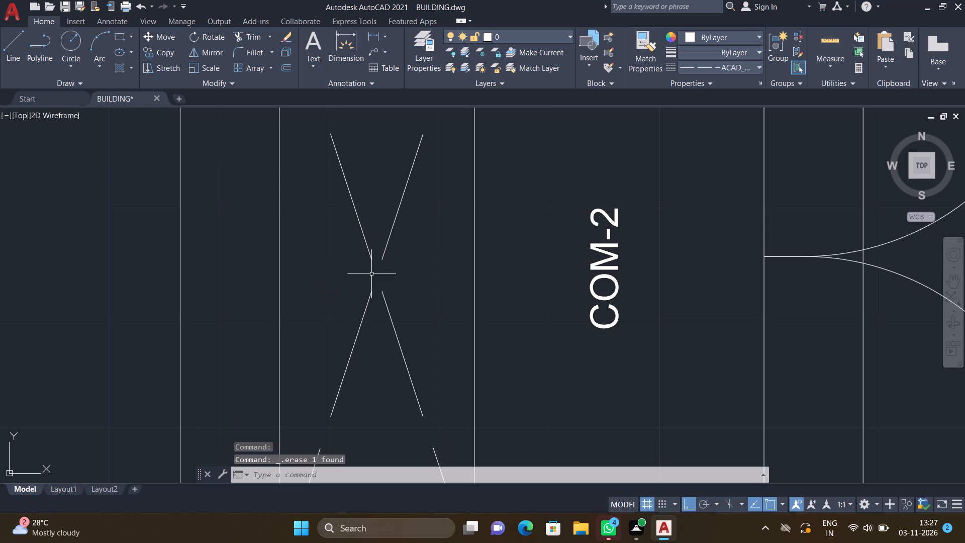
Add the multiline text label CUT OUT, 2.5" high and wrapped on two lines, across the centre of the lower crossed strip.
type("MT")
key("Return")
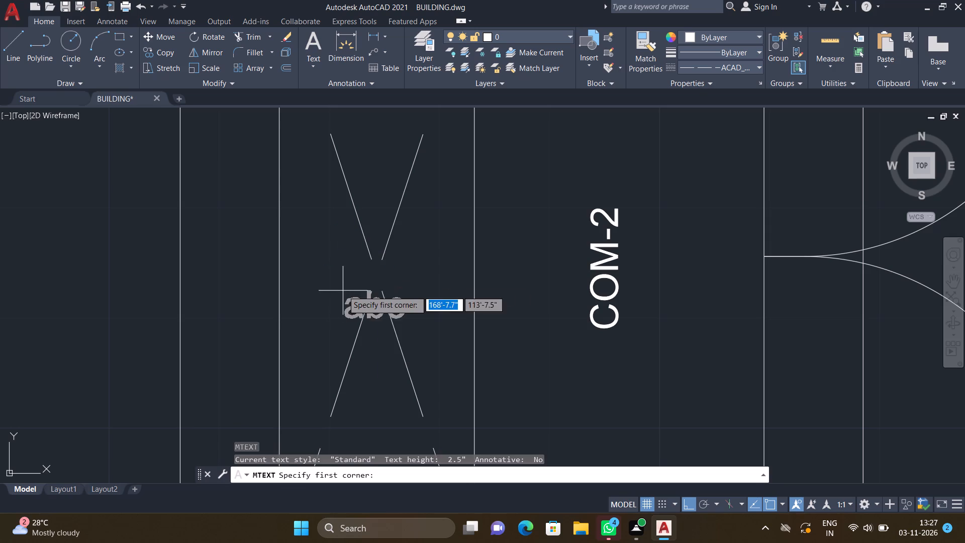
left_click_drag(312, 261, 315, 266)
left_click(456, 304)
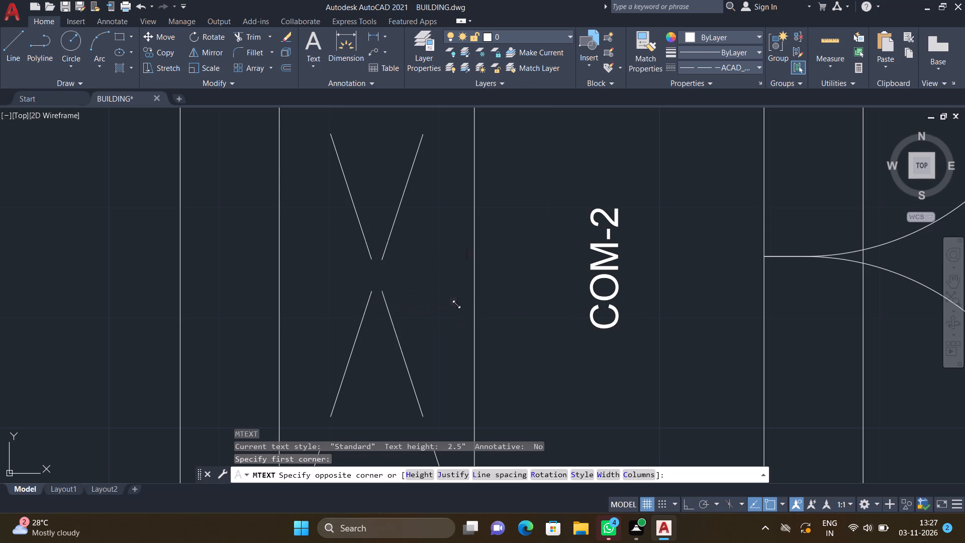
type("CUT")
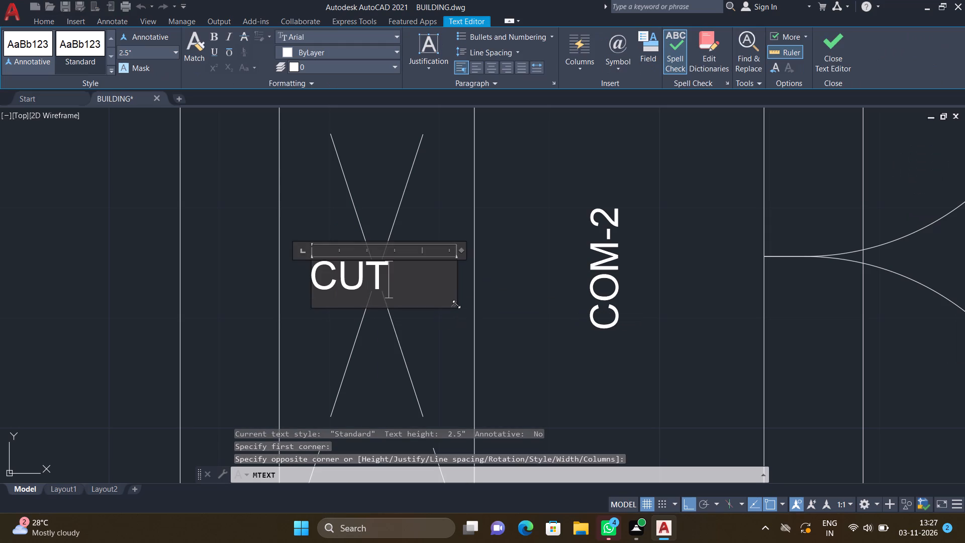
key("Return")
type("OUT")
key("Return")
key("Escape")
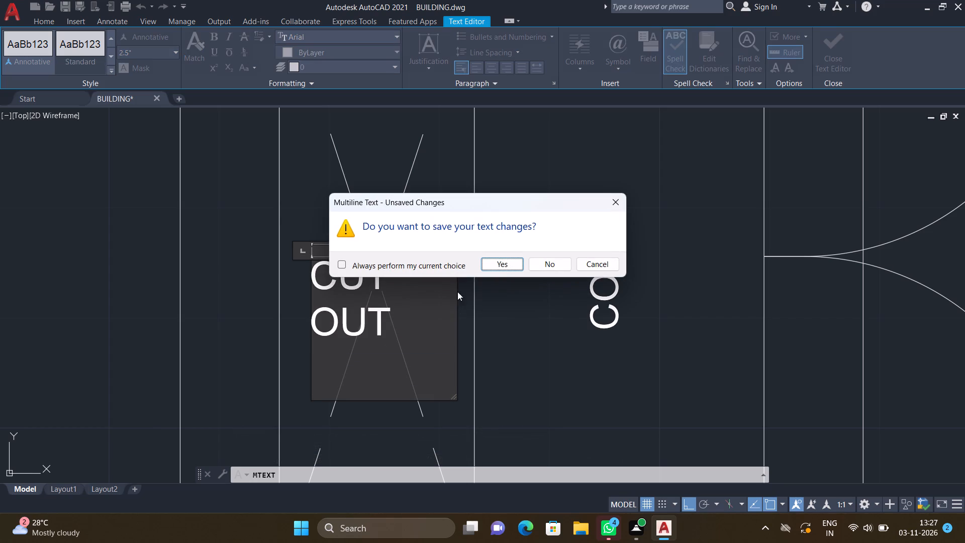
left_click(511, 268)
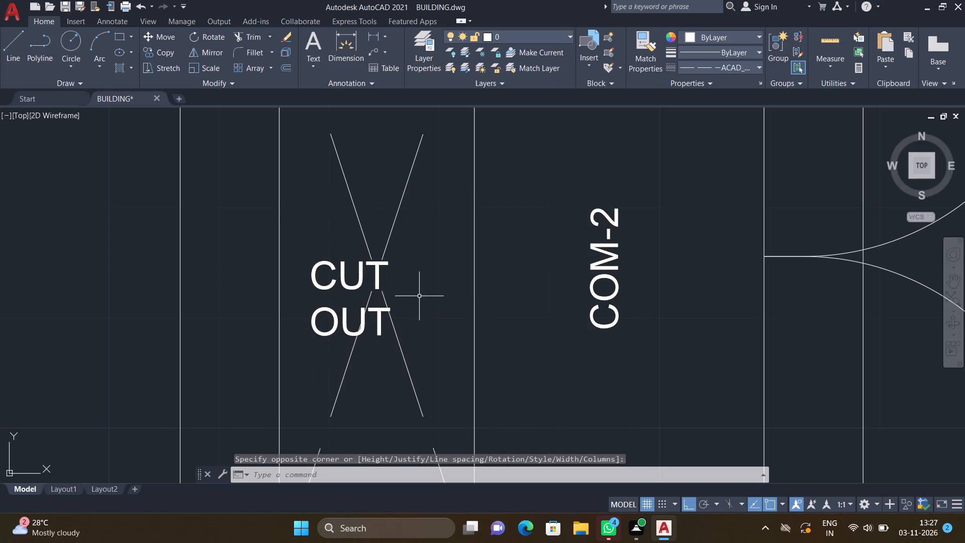
Rotate the lower CUT OUT label 90° counterclockwise about a point at the top of the word CUT, with Ortho on.
type("RO")
key("Return")
left_click(376, 279)
key("Return")
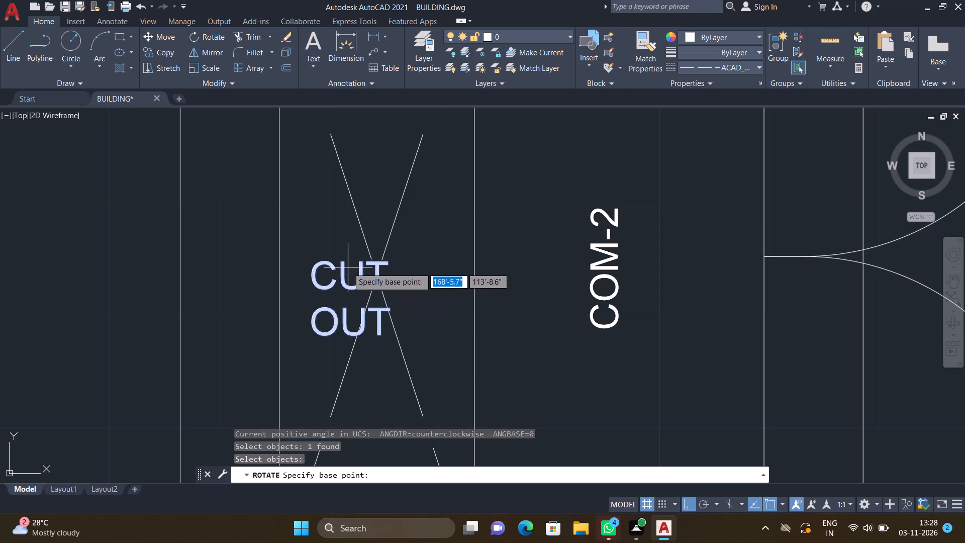
left_click(344, 261)
left_click(343, 239)
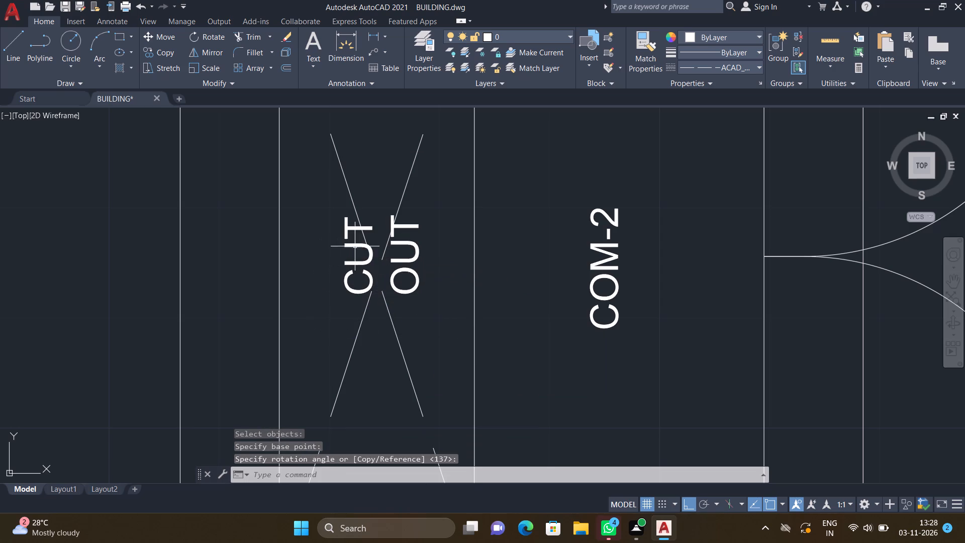
Move the vertical CUT OUT label about 3.1" straight down so it sits over the centre of the lower strip's cross.
key("m")
key("Return")
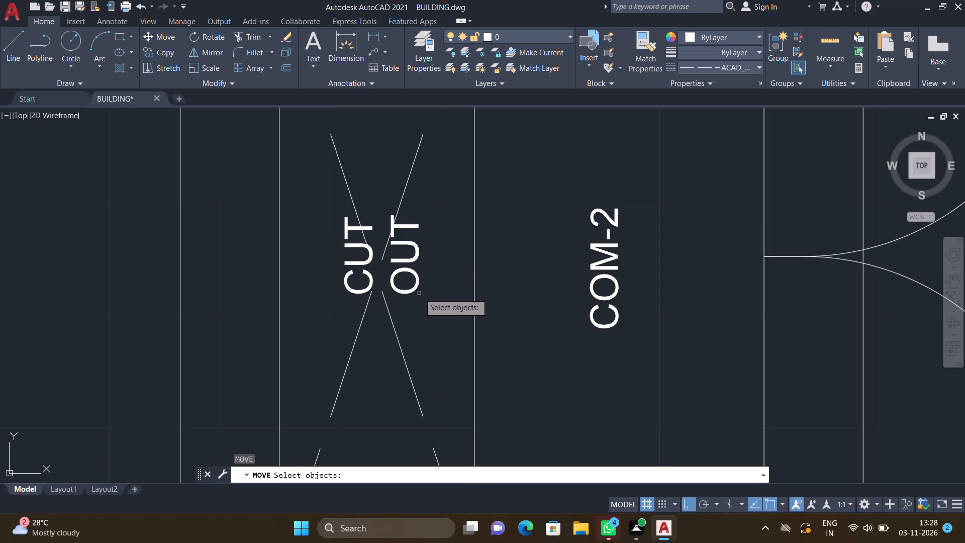
left_click(418, 288)
key("Return")
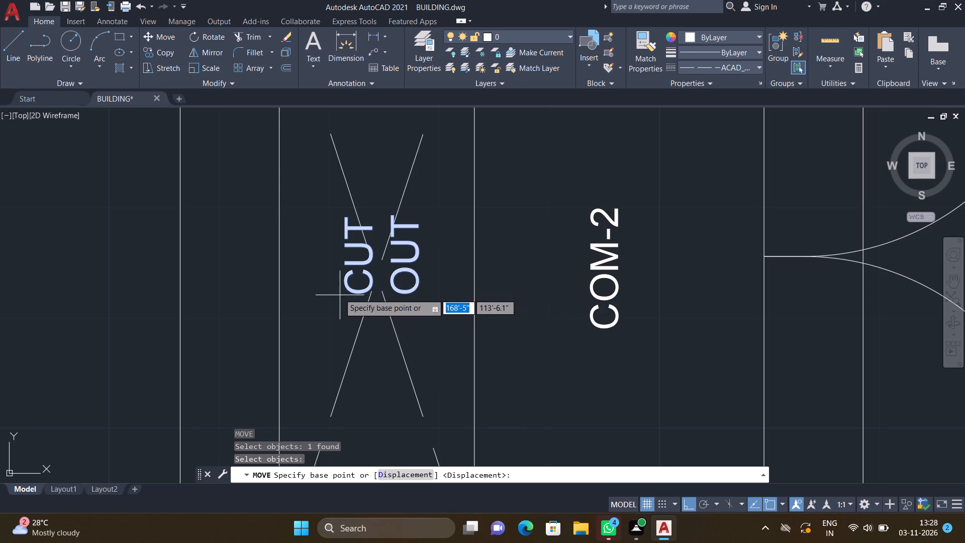
left_click(347, 288)
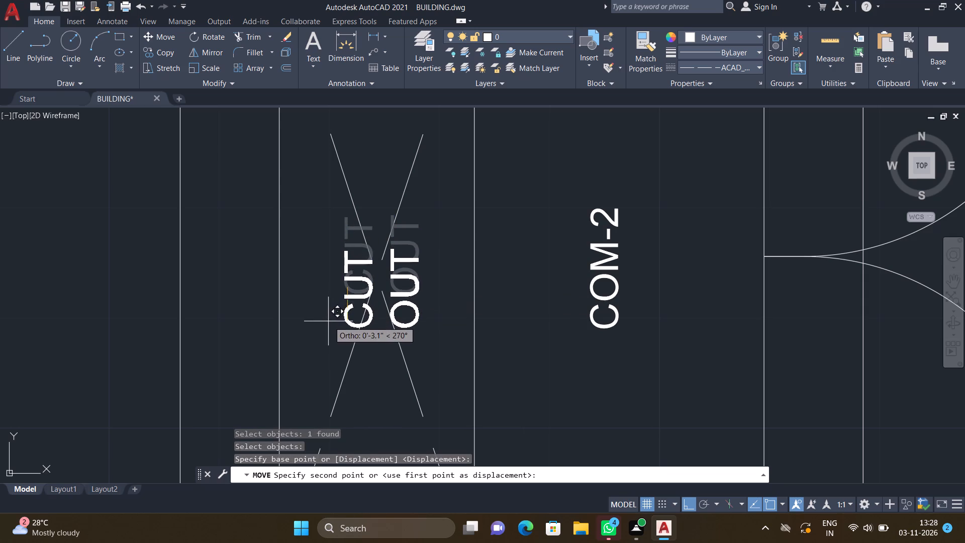
left_click(328, 321)
Copy the vertical window symbol, with Ortho off, by its lower-right corner into the corridor wall just below the COM-2 compartment.
scroll(328, 317, "down", 4)
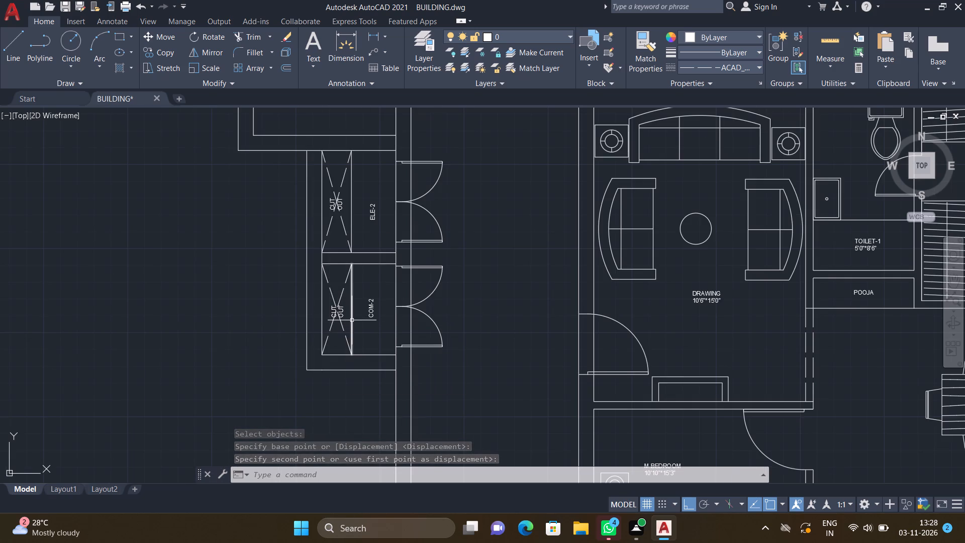
scroll(372, 336, "down", 1)
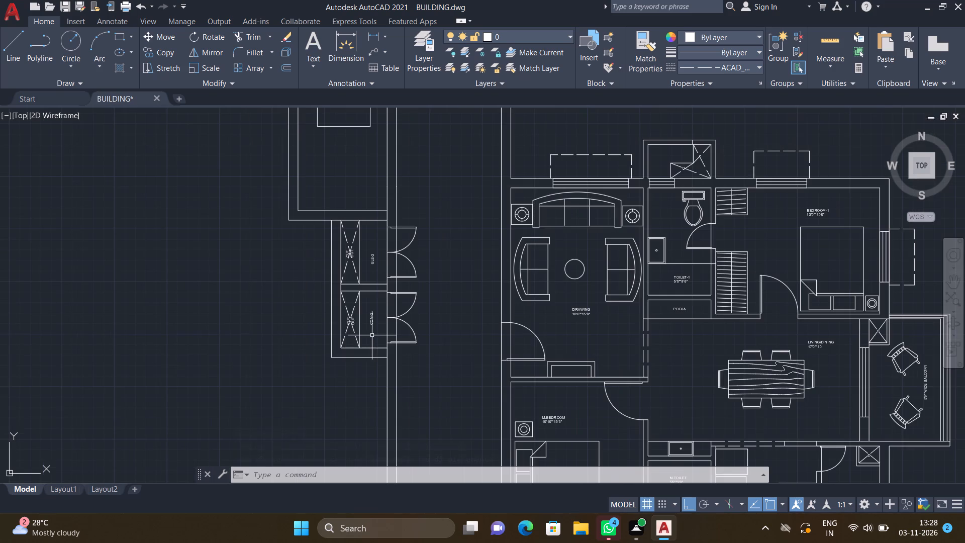
scroll(365, 361, "down", 3)
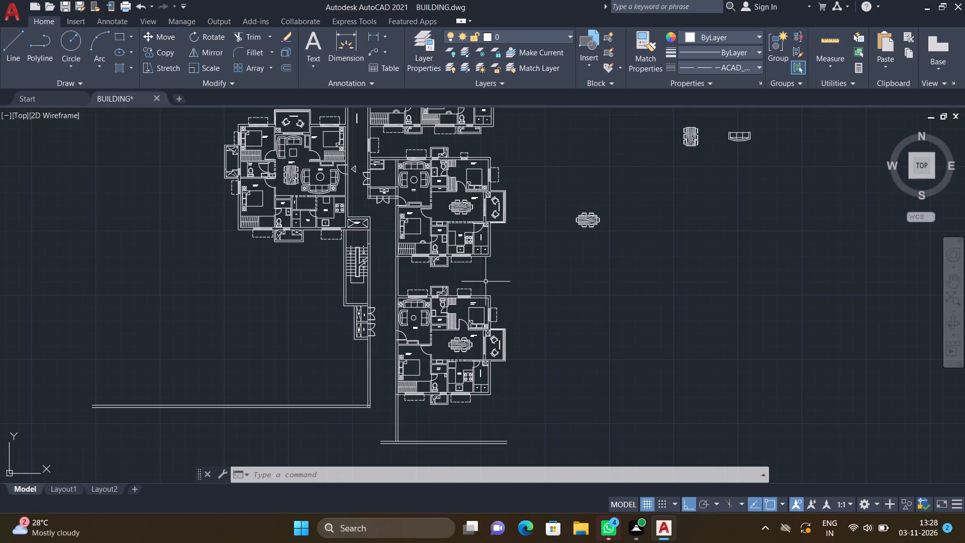
scroll(521, 263, "down", 1)
middle_click_drag(519, 264, 496, 298)
scroll(512, 284, "down", 1)
scroll(752, 222, "up", 3)
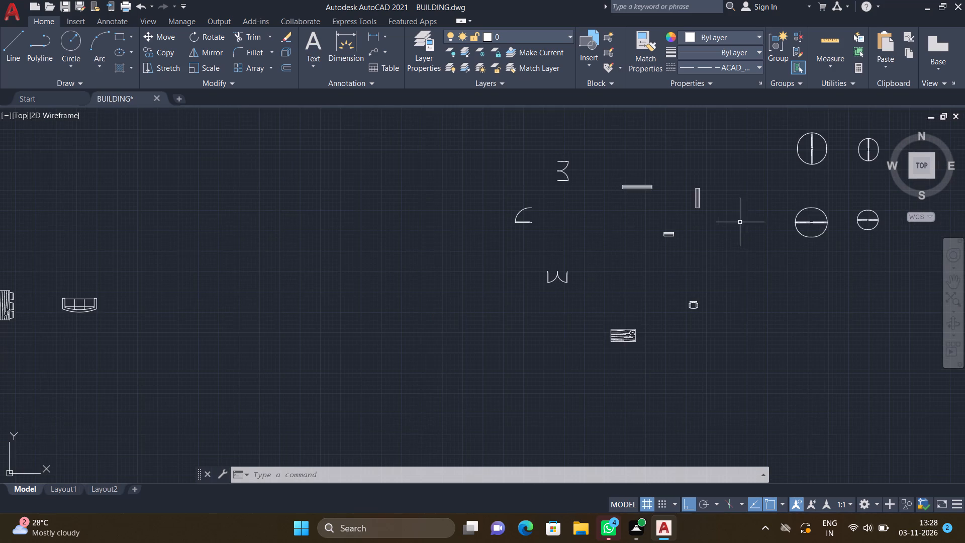
scroll(712, 215, "up", 3)
type("CO")
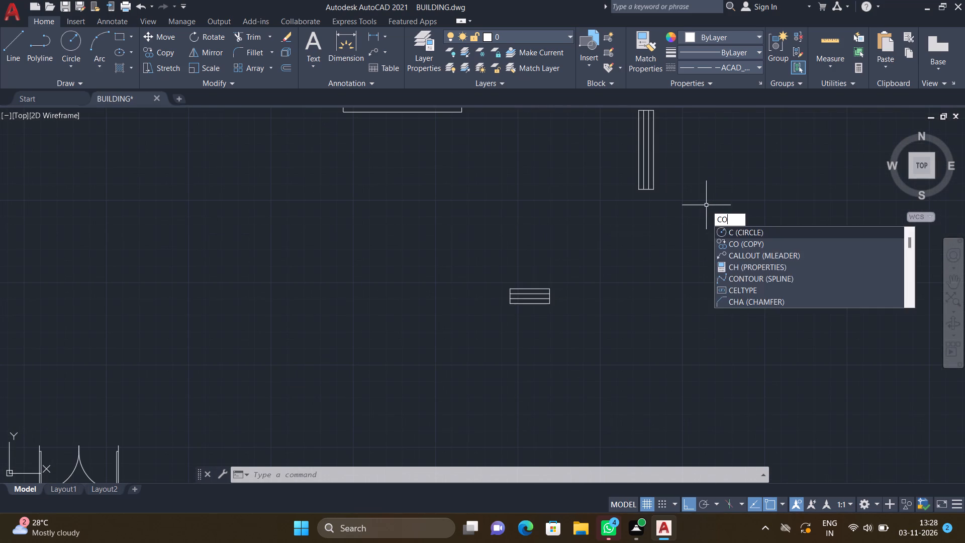
key("Return")
left_click_drag(674, 219, 666, 212)
scroll(619, 141, "down", 1)
scroll(619, 127, "up", 1)
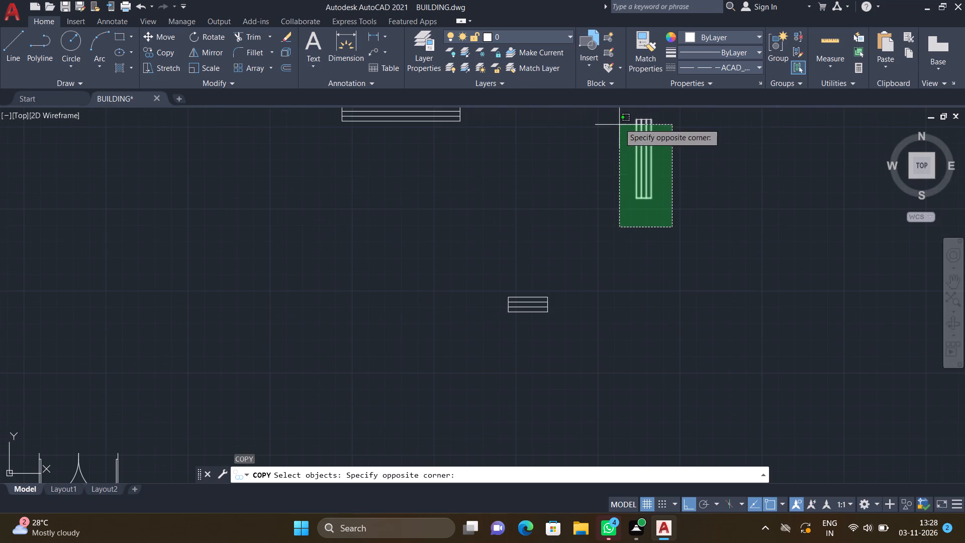
left_click(625, 108)
left_click(625, 108)
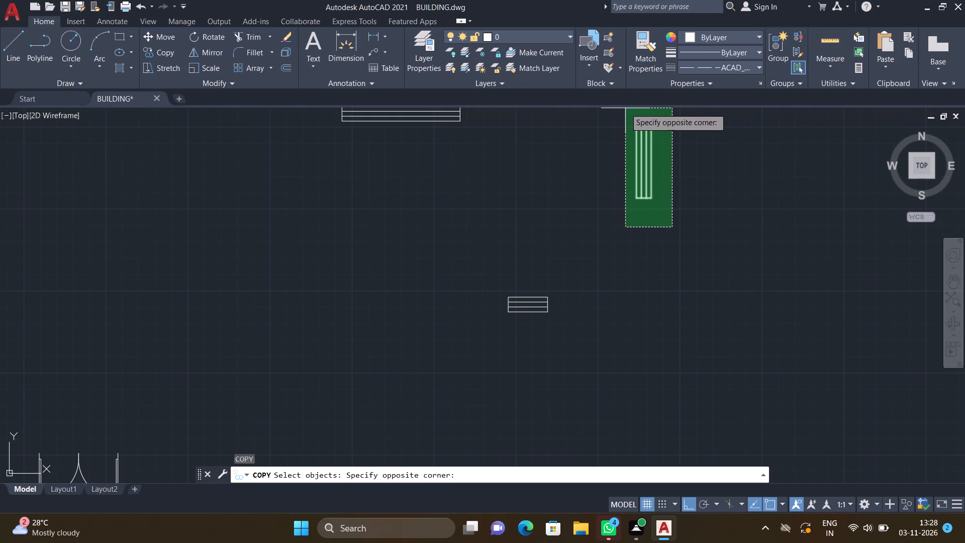
left_click(626, 109)
key("Return")
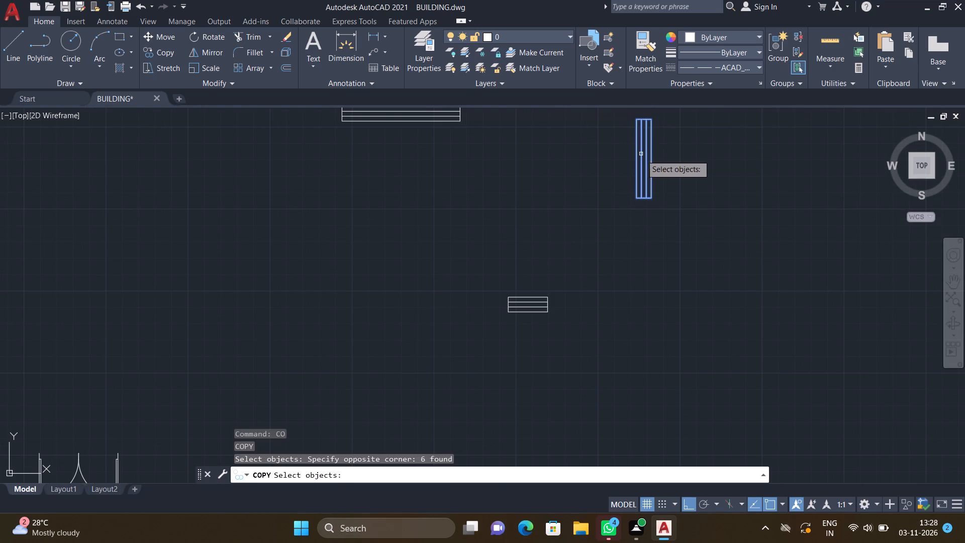
scroll(663, 205, "up", 2)
left_click(629, 188)
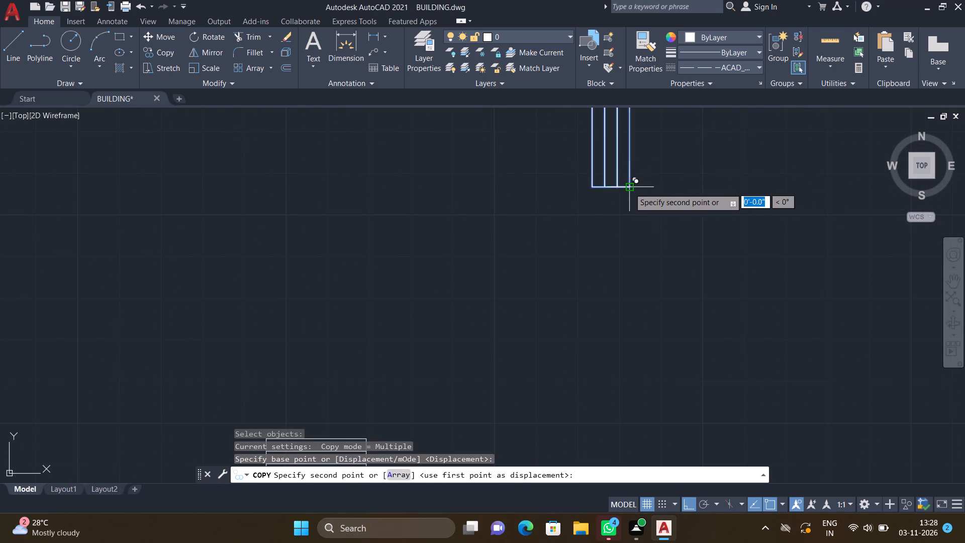
key("F8")
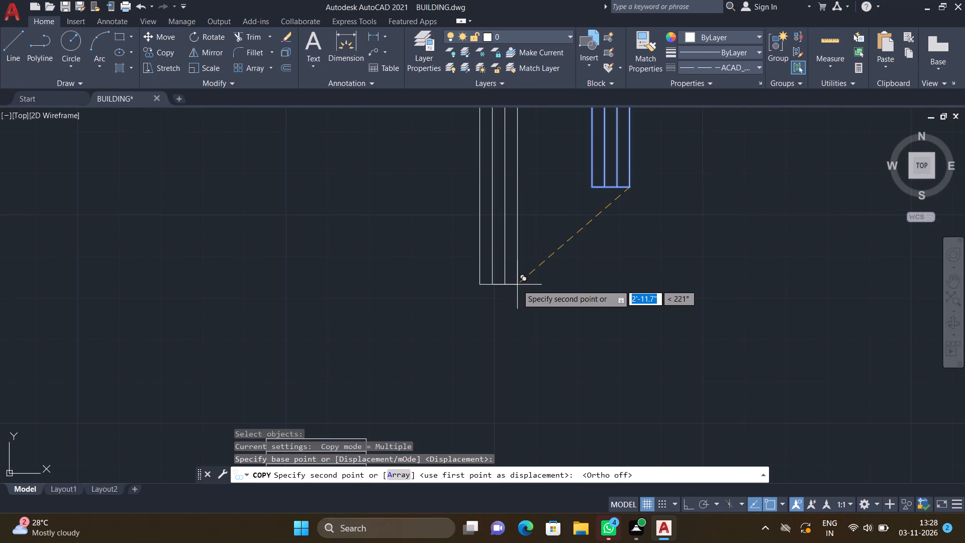
scroll(518, 277, "down", 5)
scroll(387, 313, "down", 5)
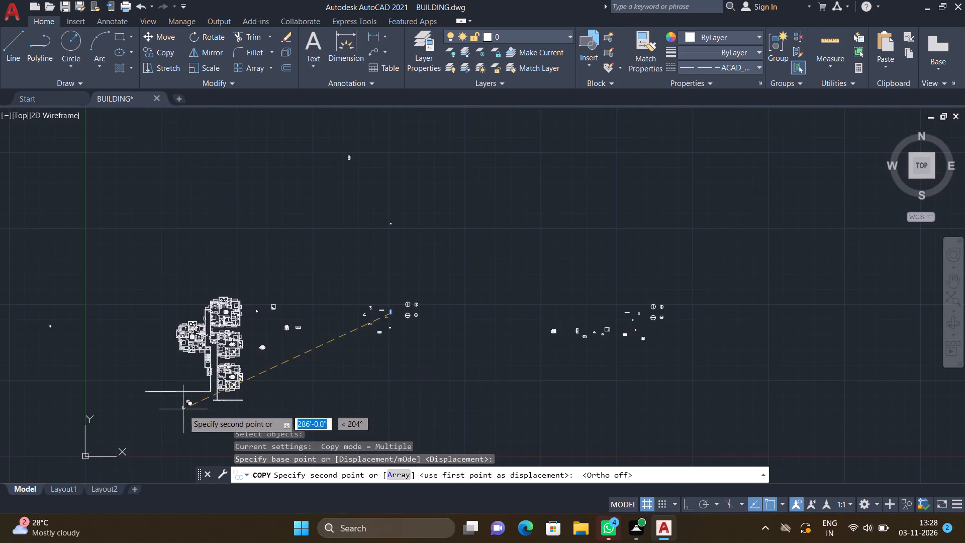
scroll(182, 414, "up", 3)
scroll(291, 209, "up", 3)
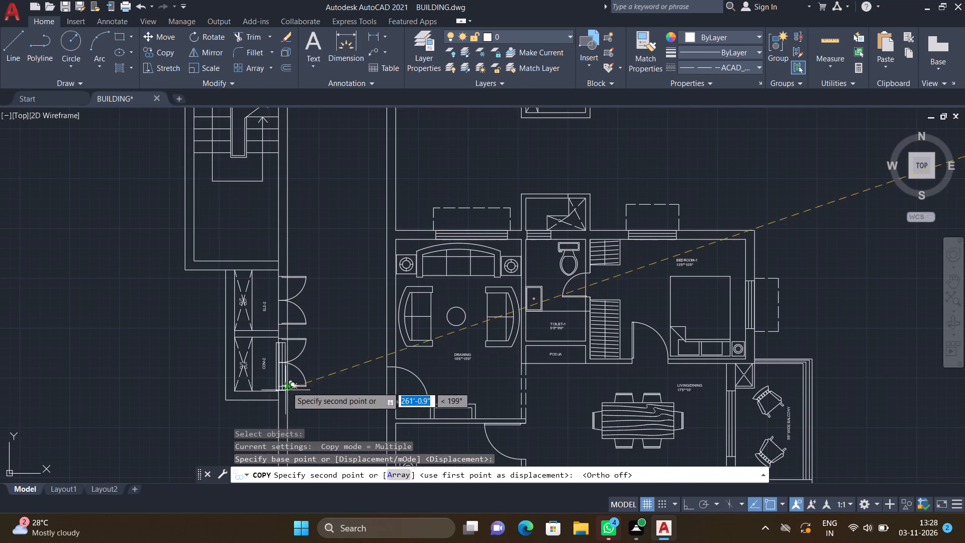
scroll(291, 283, "down", 2)
scroll(285, 375, "up", 5)
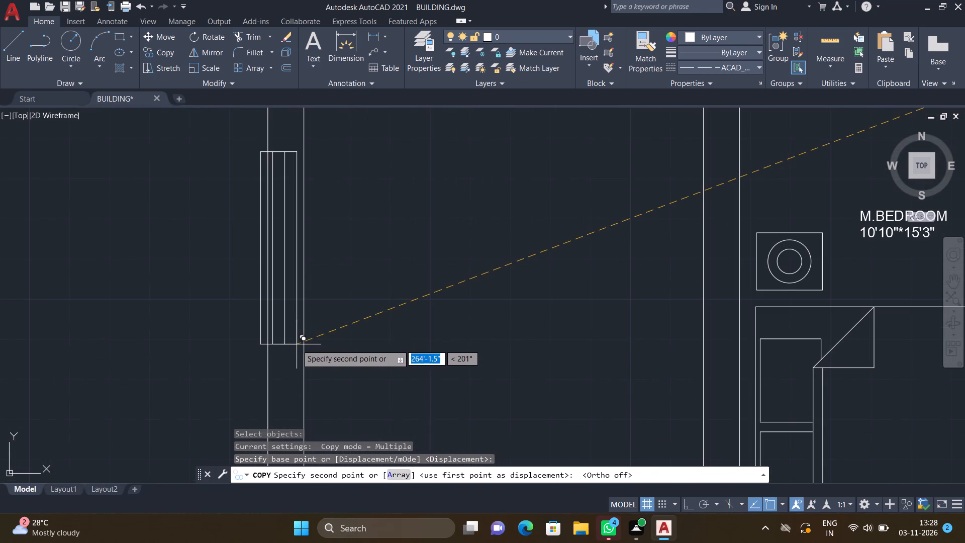
scroll(300, 343, "up", 2)
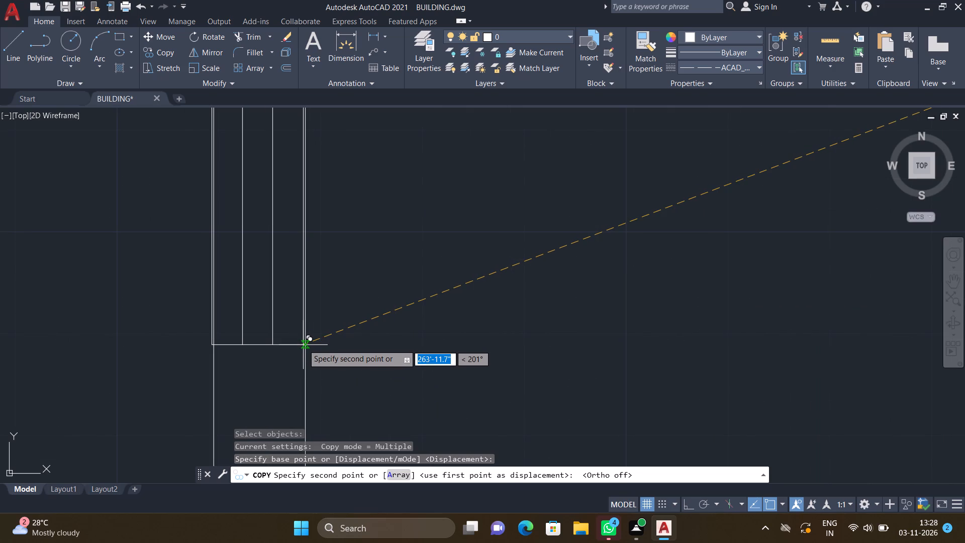
scroll(303, 343, "down", 5)
scroll(309, 310, "up", 1)
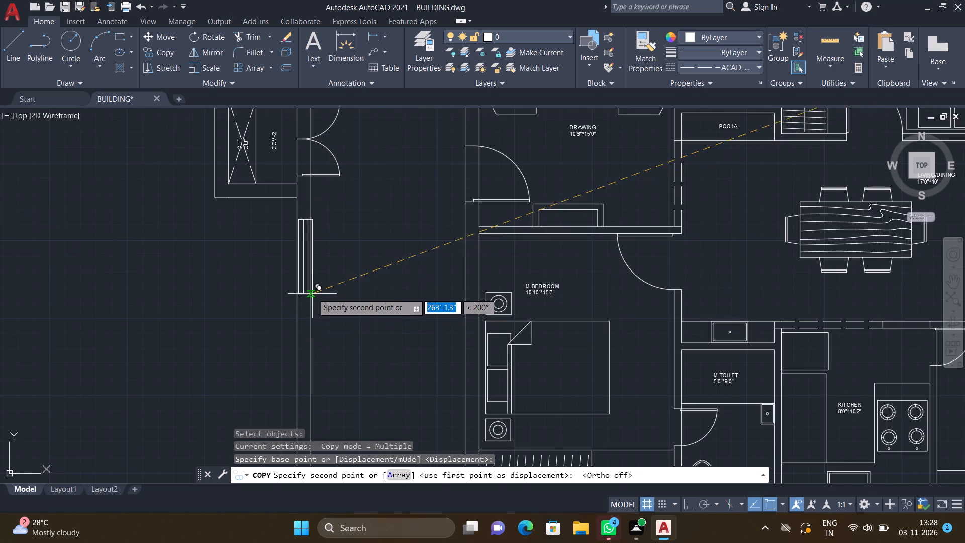
scroll(311, 272, "up", 2)
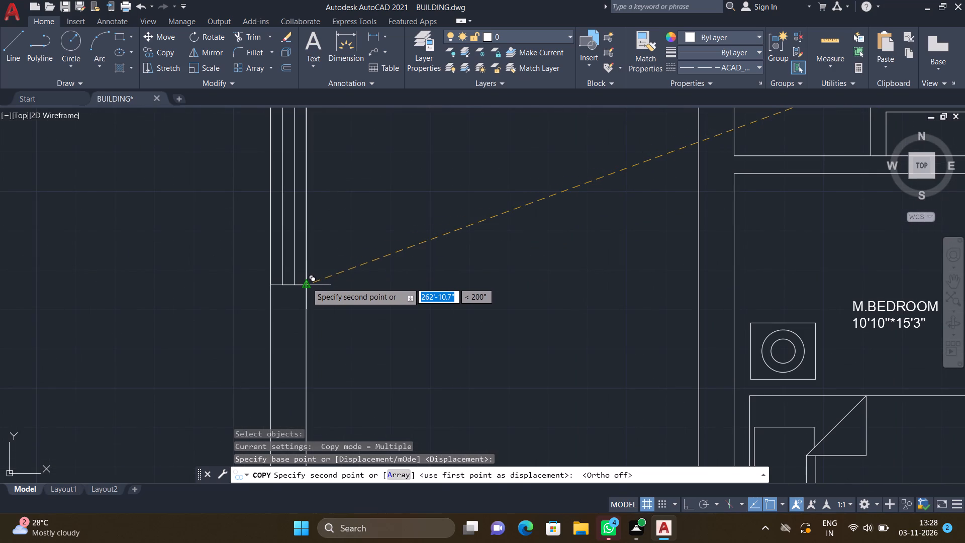
left_click(307, 283)
key("Return")
Copy the vertical window symbol by its lower-left corner into the same corridor wall, below the previous window, level with the M.BEDROOM bed.
scroll(306, 285, "down", 2)
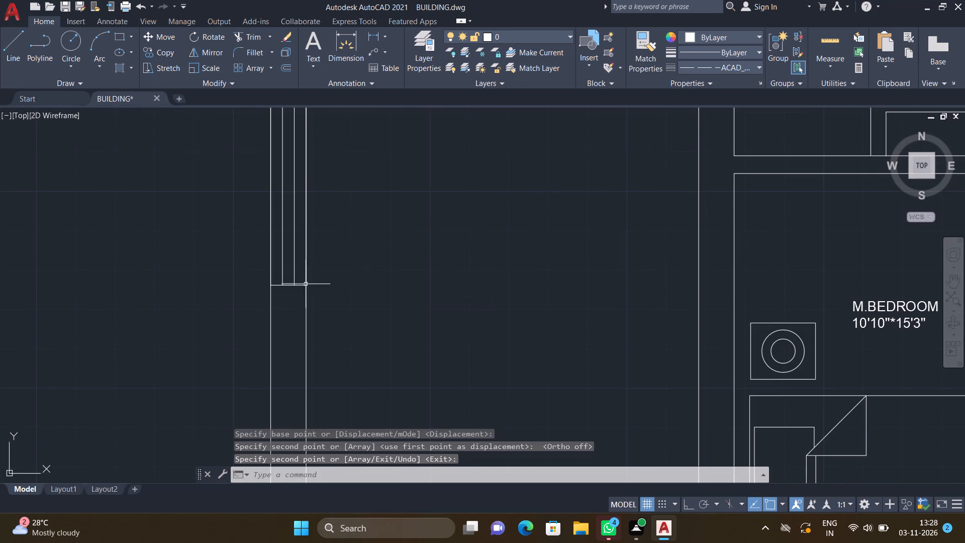
scroll(306, 285, "down", 3)
scroll(284, 253, "up", 4)
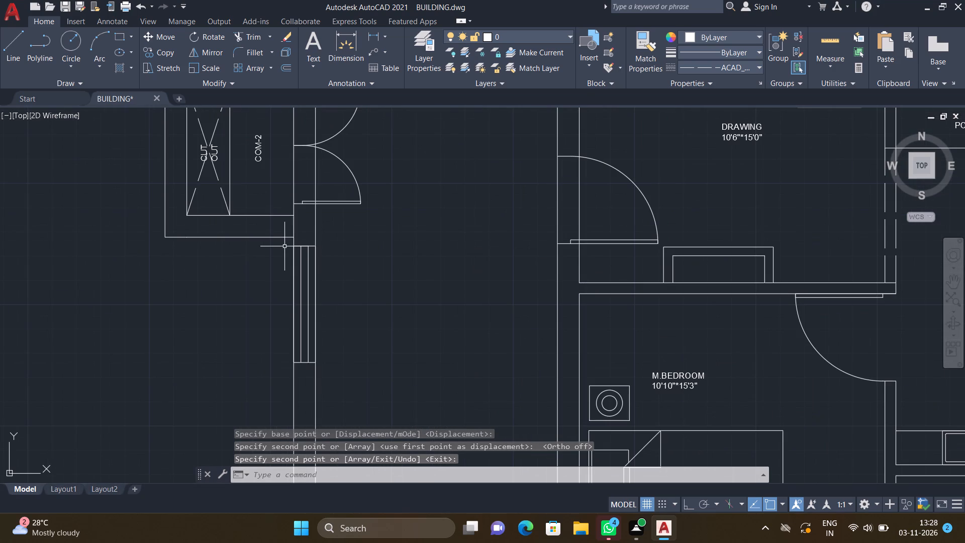
scroll(316, 270, "down", 4)
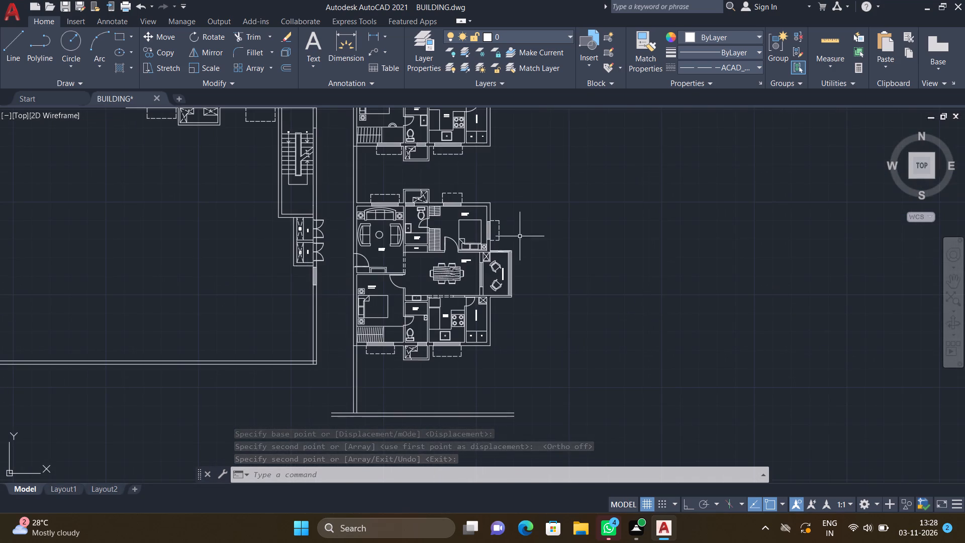
scroll(520, 236, "down", 4)
scroll(684, 178, "up", 3)
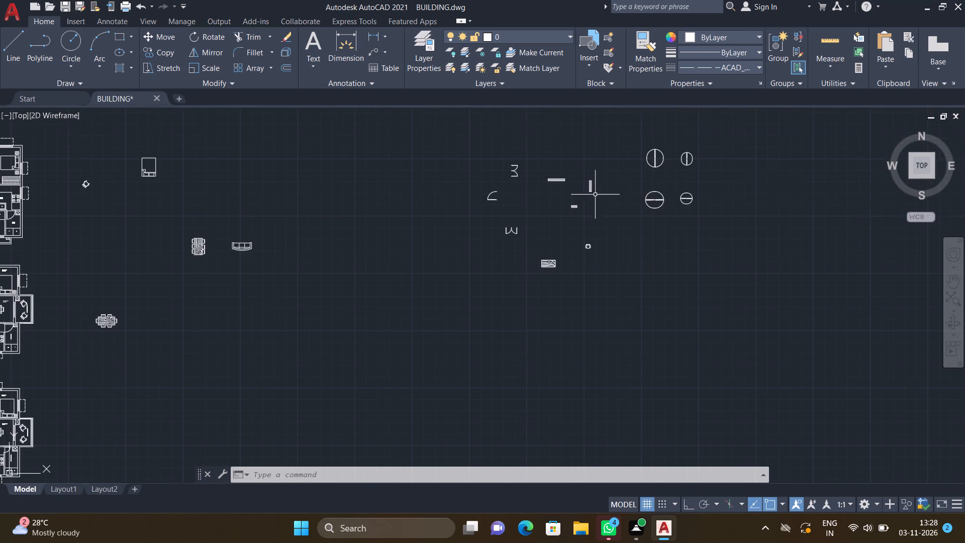
scroll(596, 193, "up", 2)
type("CO")
key("Return")
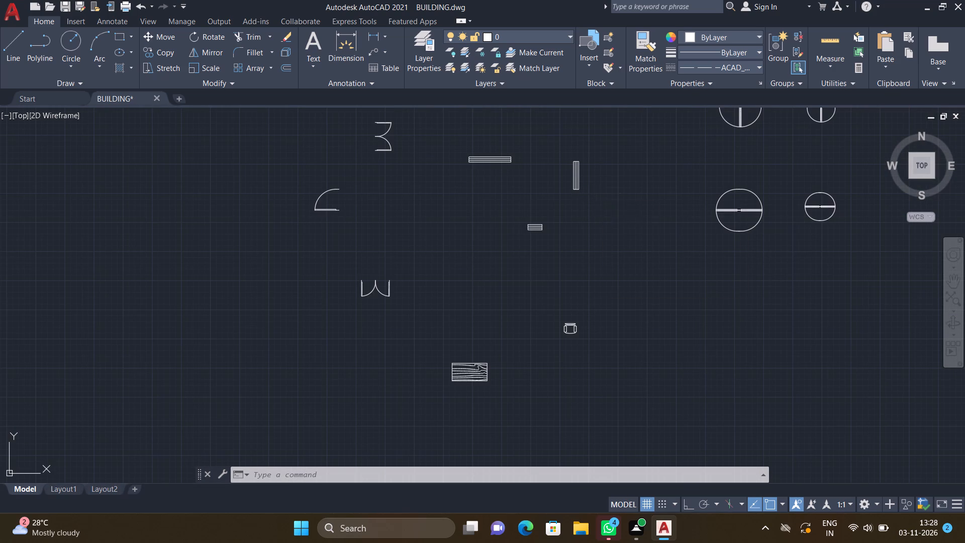
scroll(584, 182, "up", 2)
left_click_drag(581, 219, 573, 213)
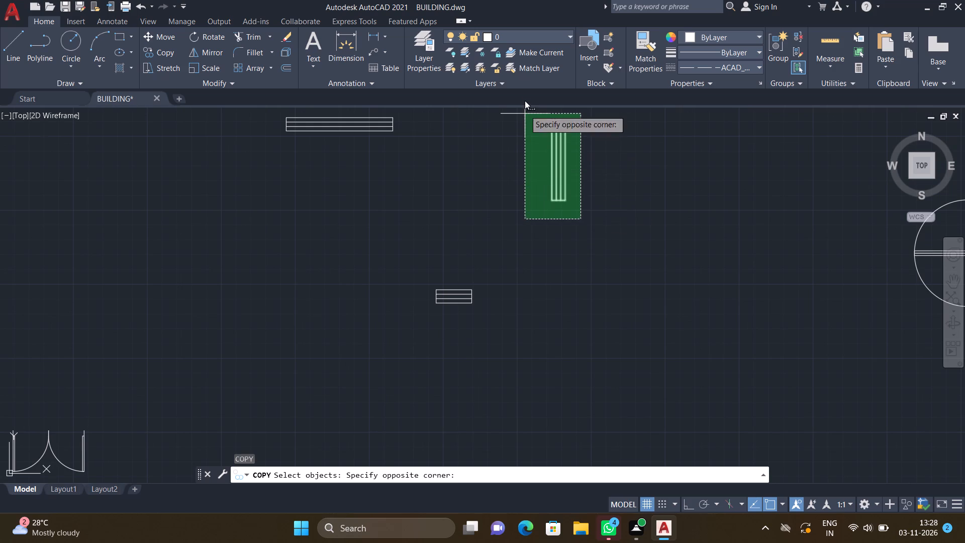
left_click(541, 115)
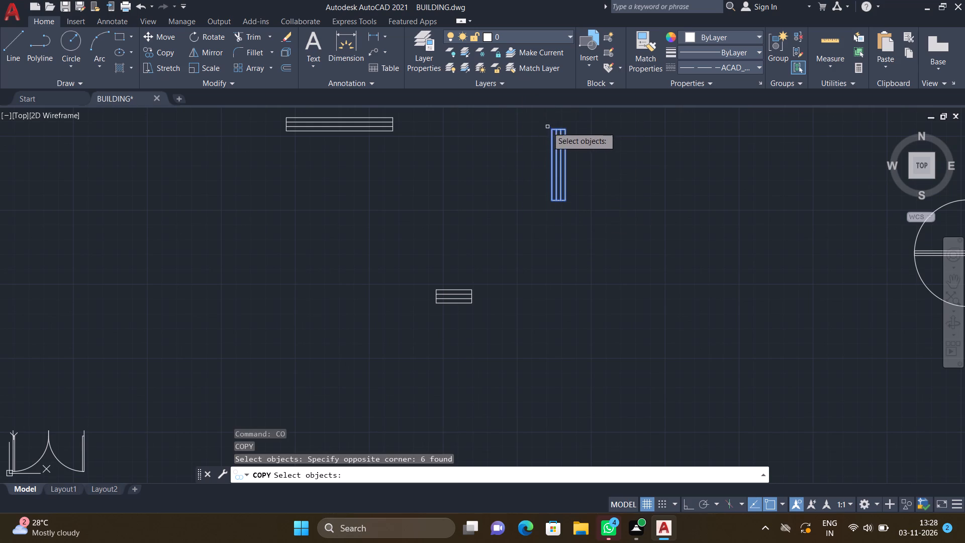
key("Return")
scroll(537, 208, "up", 3)
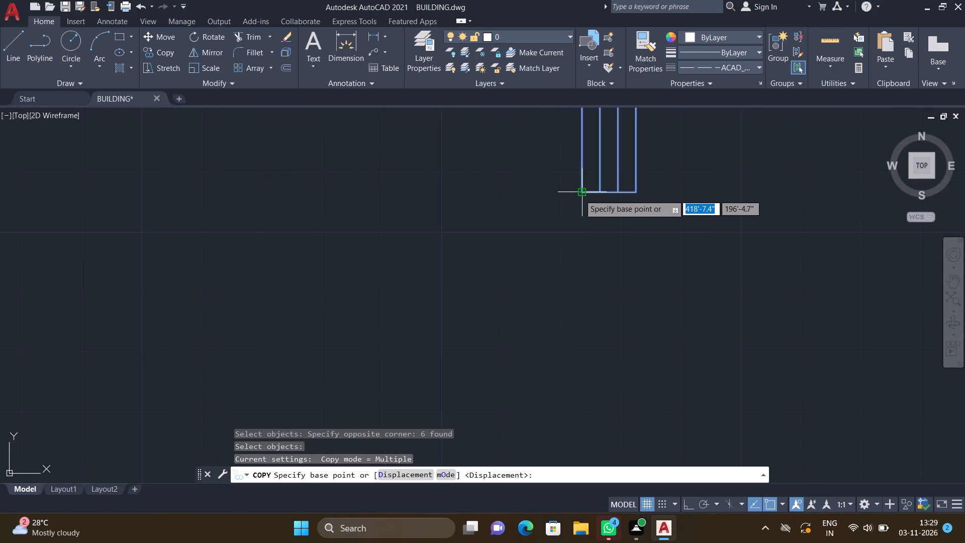
left_click(581, 193)
scroll(507, 259, "down", 5)
scroll(414, 320, "down", 5)
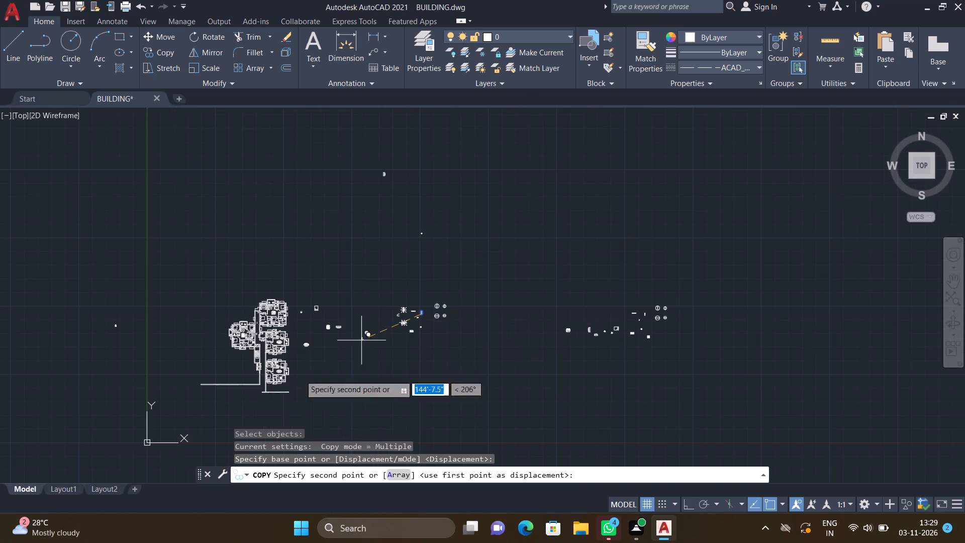
scroll(239, 408, "up", 4)
scroll(356, 212, "up", 1)
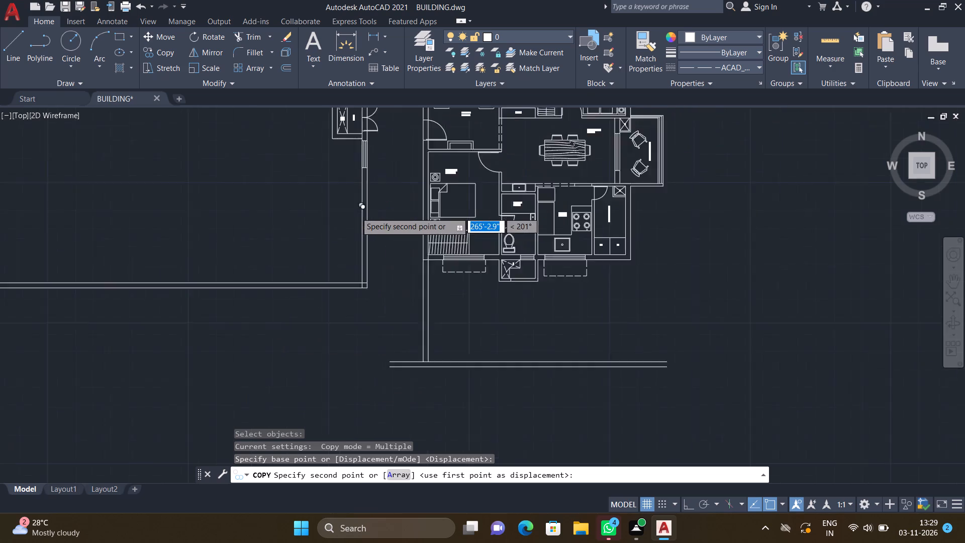
scroll(356, 212, "up", 2)
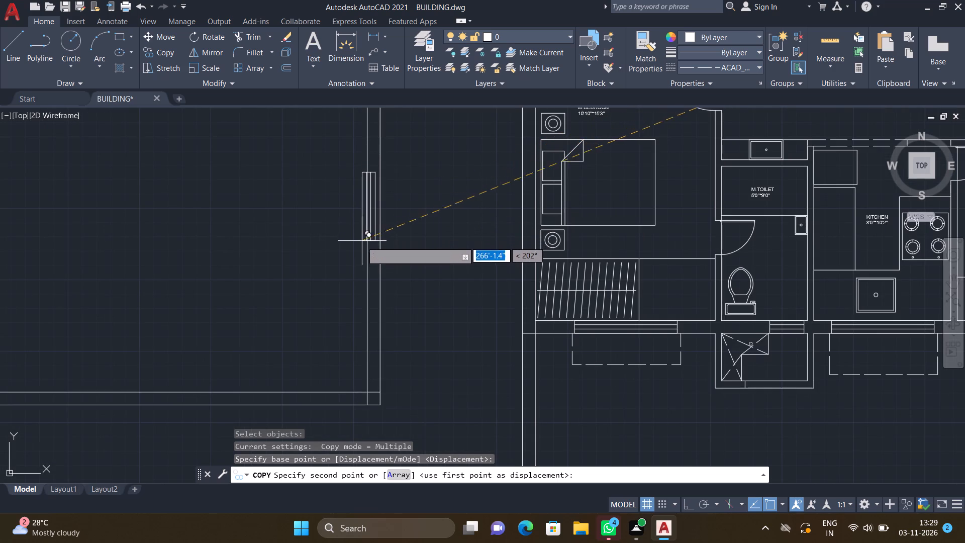
scroll(366, 267, "up", 3)
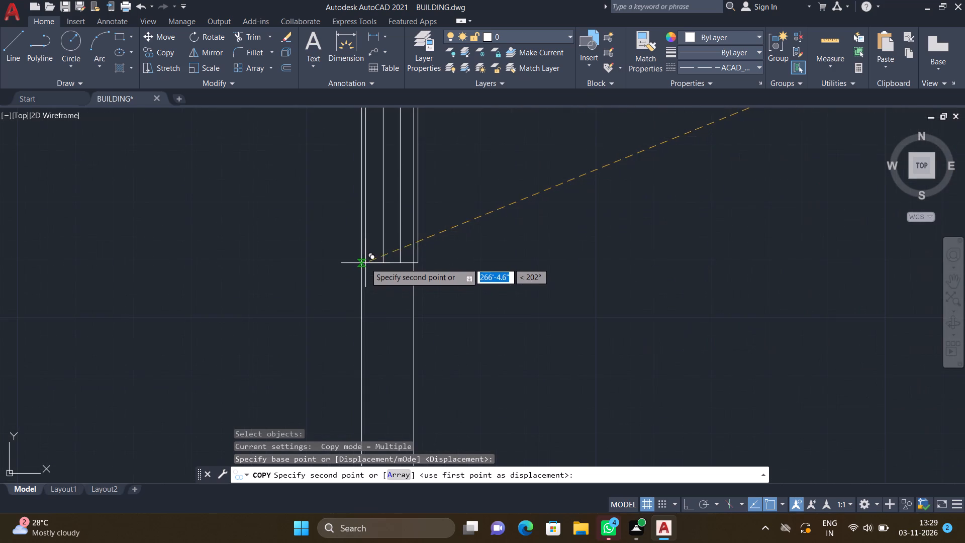
left_click(362, 259)
key("Return")
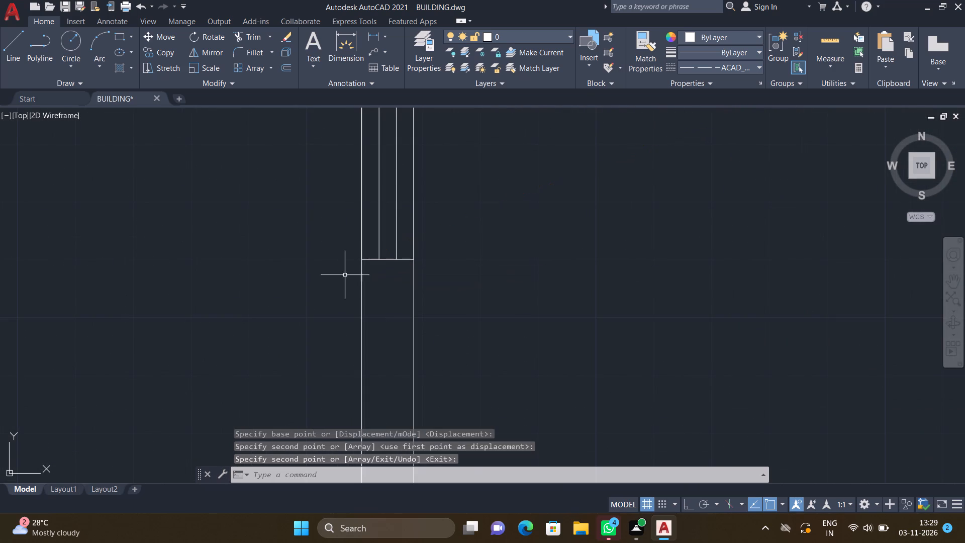
Copy the vertical window symbol by its lower-left corner into the corridor wall facing the stairwell, in the gap between the two flats.
scroll(331, 295, "down", 6)
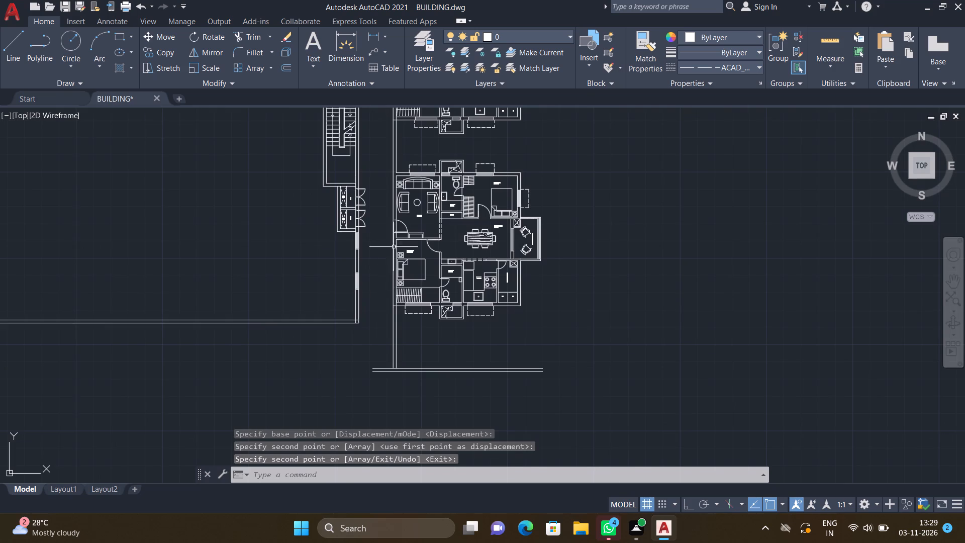
scroll(480, 192, "down", 3)
scroll(596, 209, "down", 2)
scroll(672, 156, "up", 4)
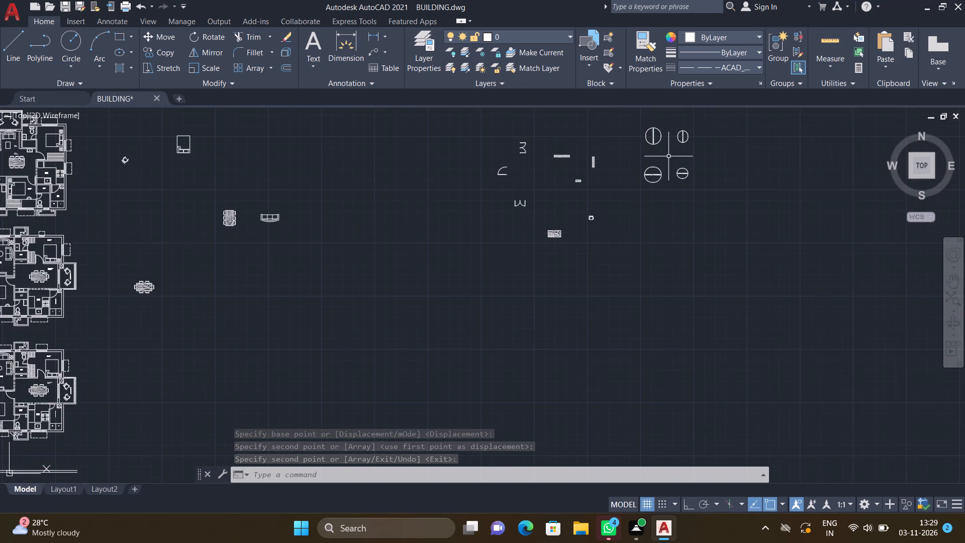
scroll(591, 170, "up", 3)
key("c")
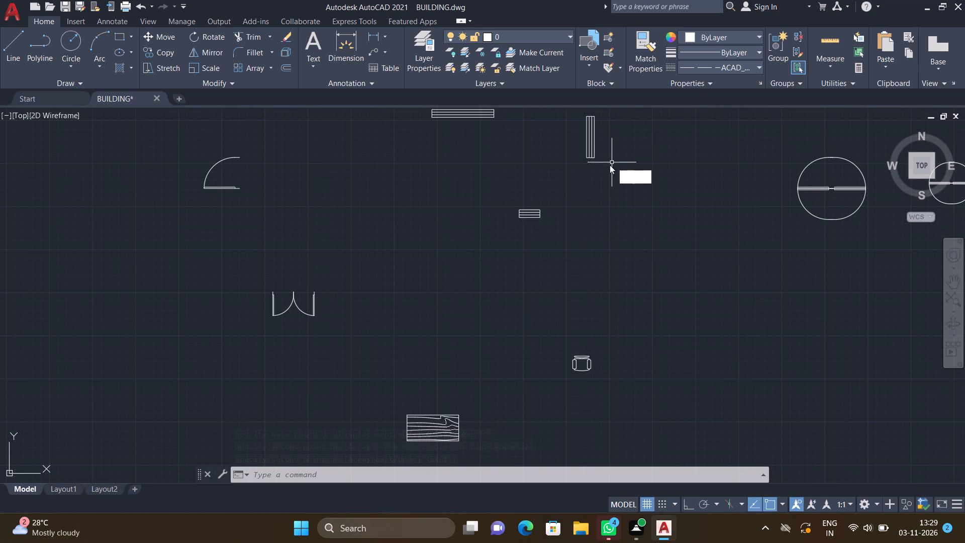
key("o")
key("shift+Return")
left_click_drag(604, 171, 600, 168)
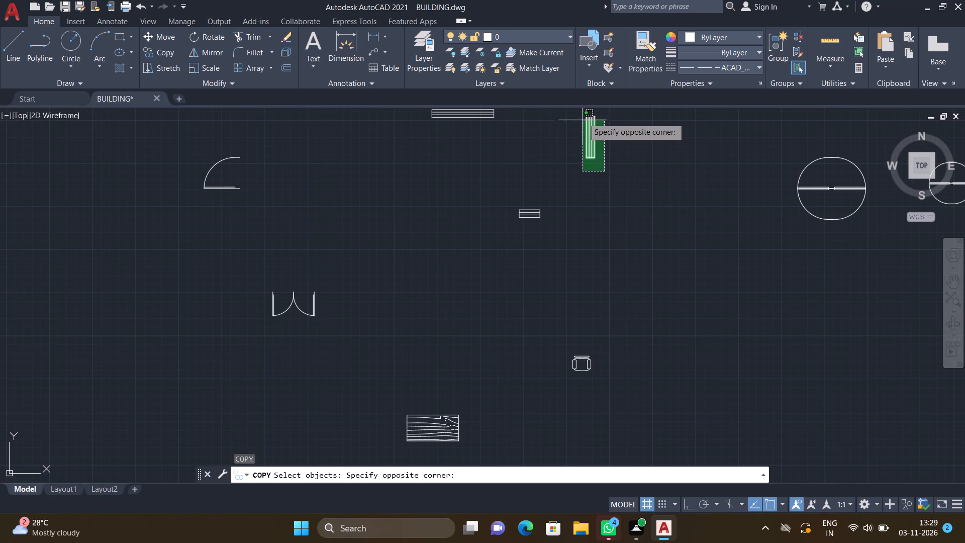
scroll(583, 112, "up", 3)
left_click(575, 106)
left_click(580, 119)
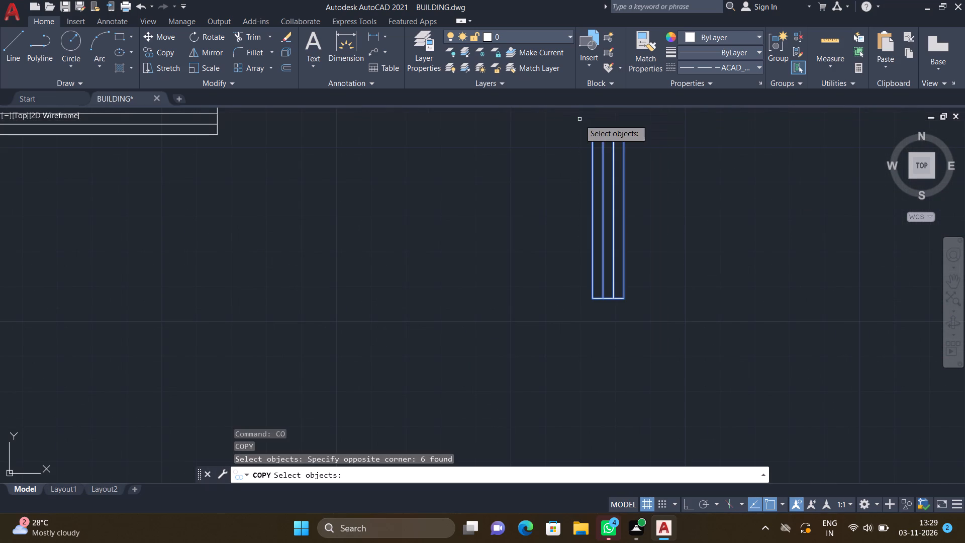
key("Return")
scroll(432, 539, "up", 2)
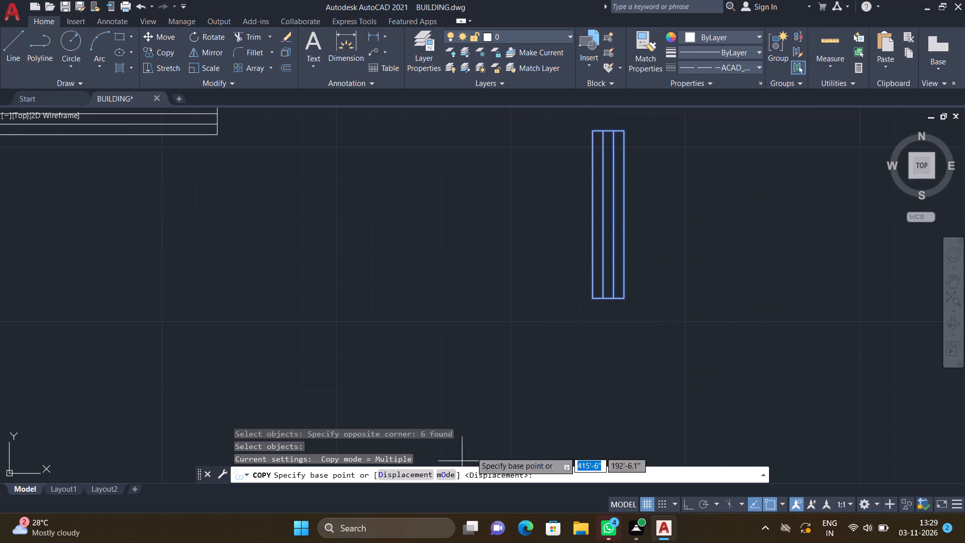
scroll(580, 308, "up", 3)
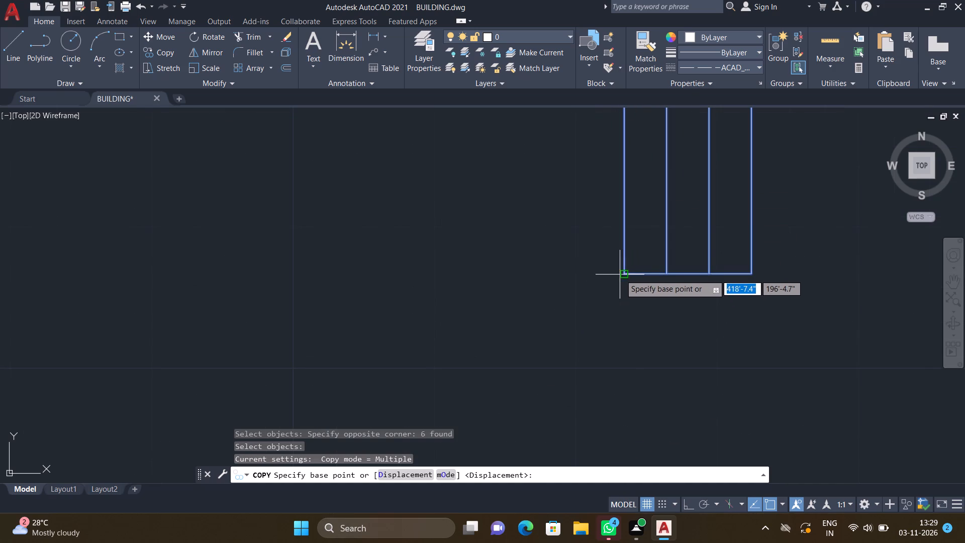
left_click(624, 275)
scroll(522, 336, "down", 5)
scroll(441, 360, "down", 5)
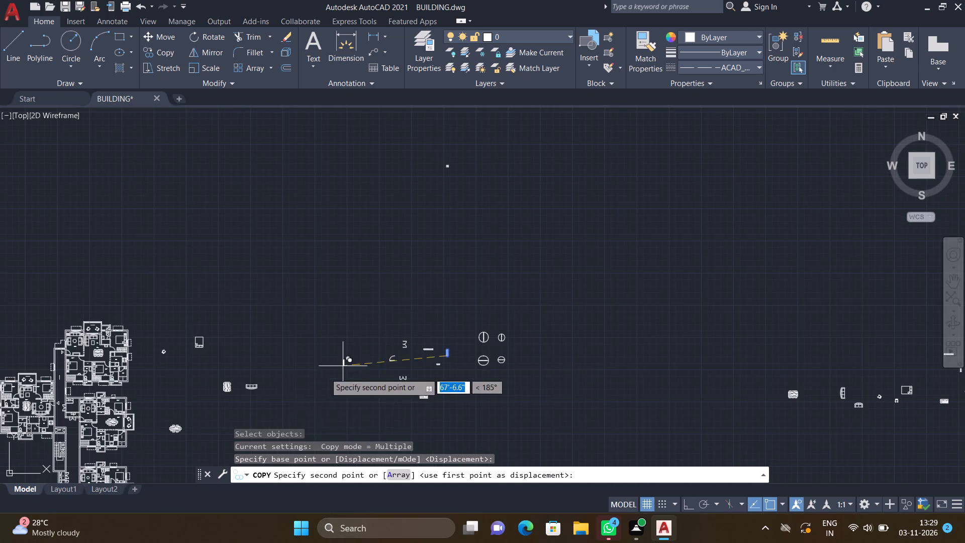
scroll(222, 339, "down", 4)
scroll(195, 364, "up", 2)
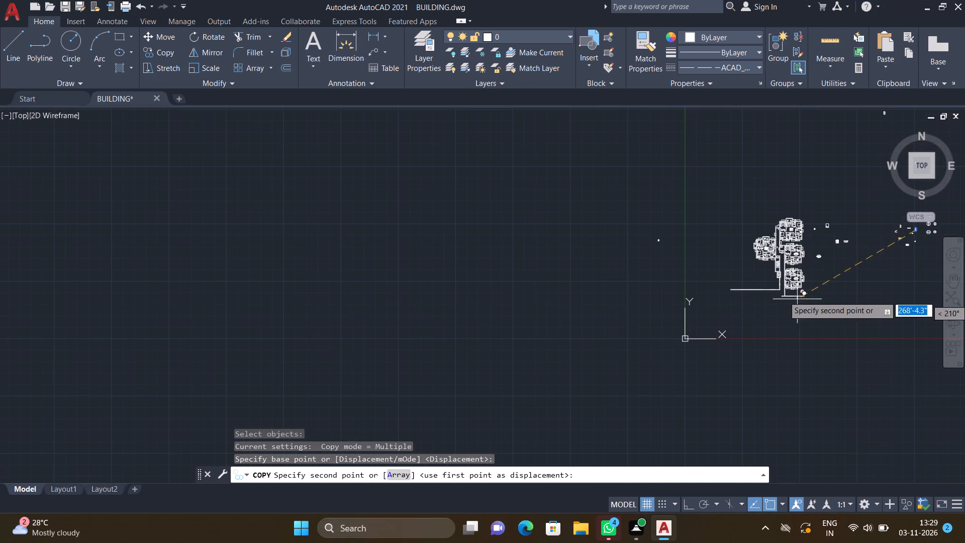
scroll(778, 276, "up", 6)
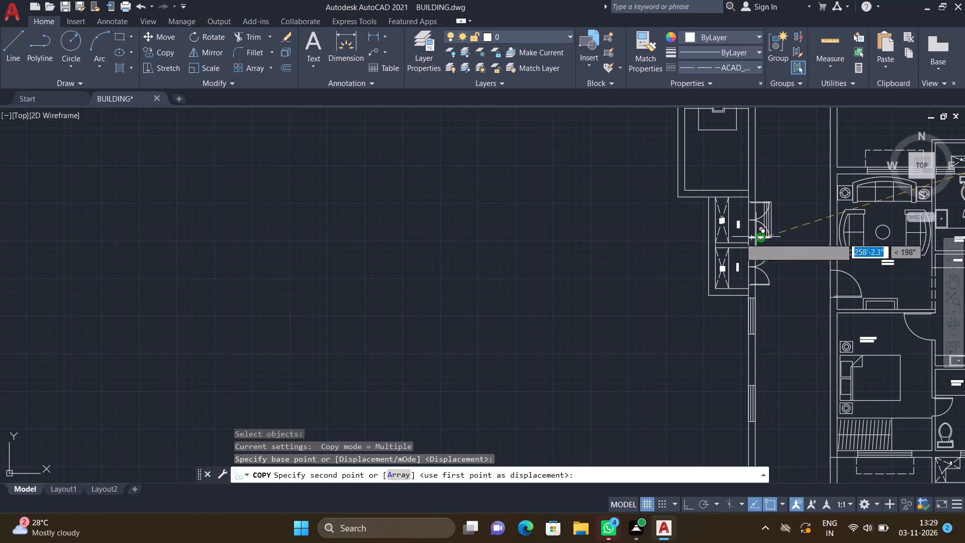
scroll(746, 233, "down", 4)
scroll(793, 200, "up", 3)
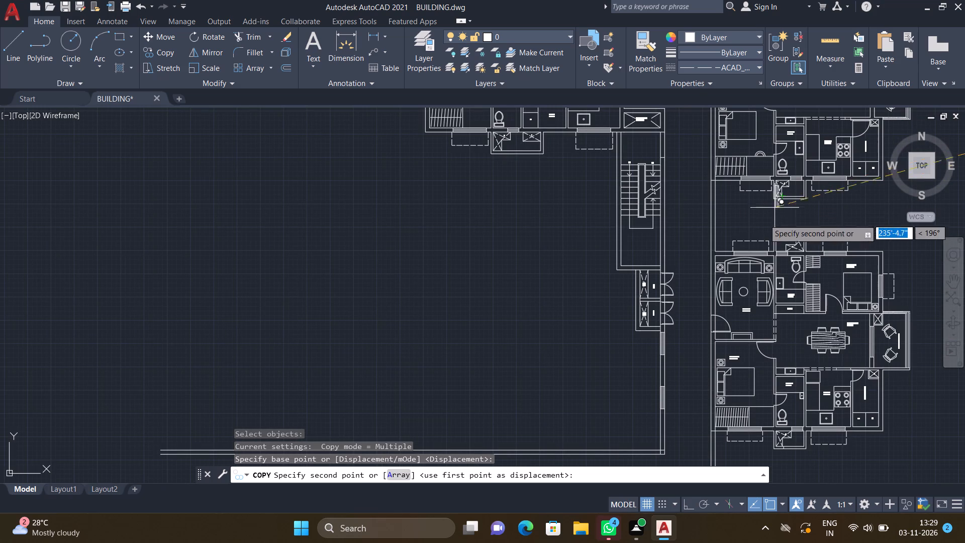
scroll(721, 255, "up", 1)
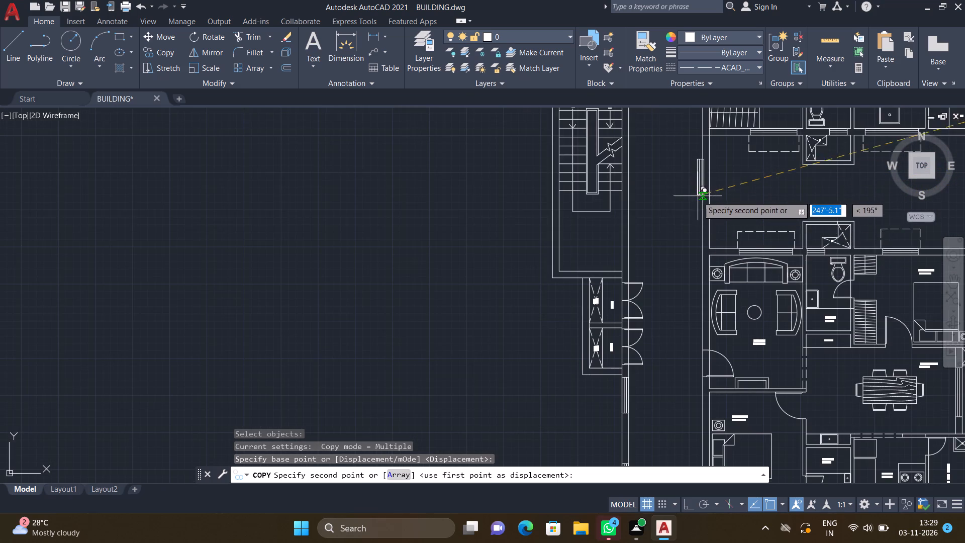
scroll(698, 198, "up", 4)
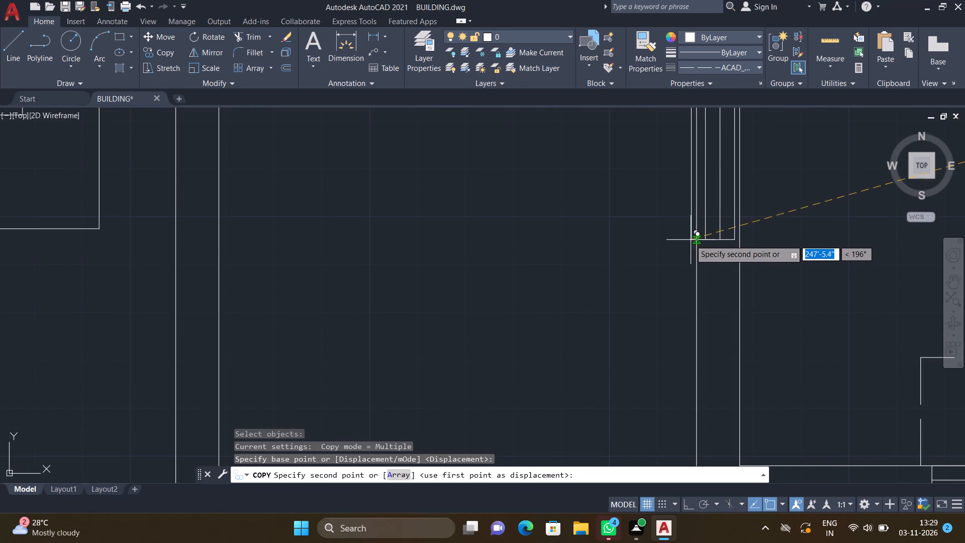
left_click(696, 238)
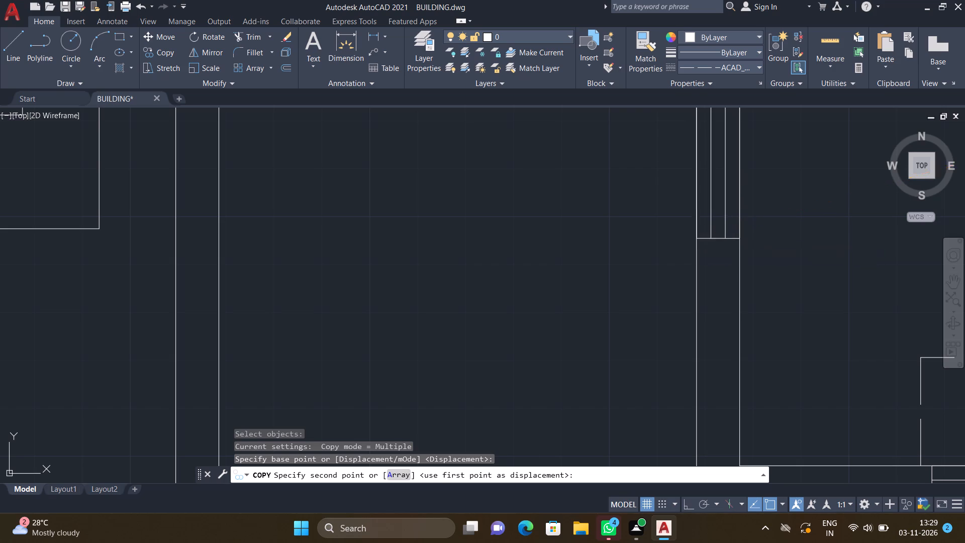
key("Return")
Draw a three-sided dashed outline, about 2'-6" by 4'-9" with Ortho on, on the outer side of the corridor window between the two flats.
scroll(703, 268, "down", 3)
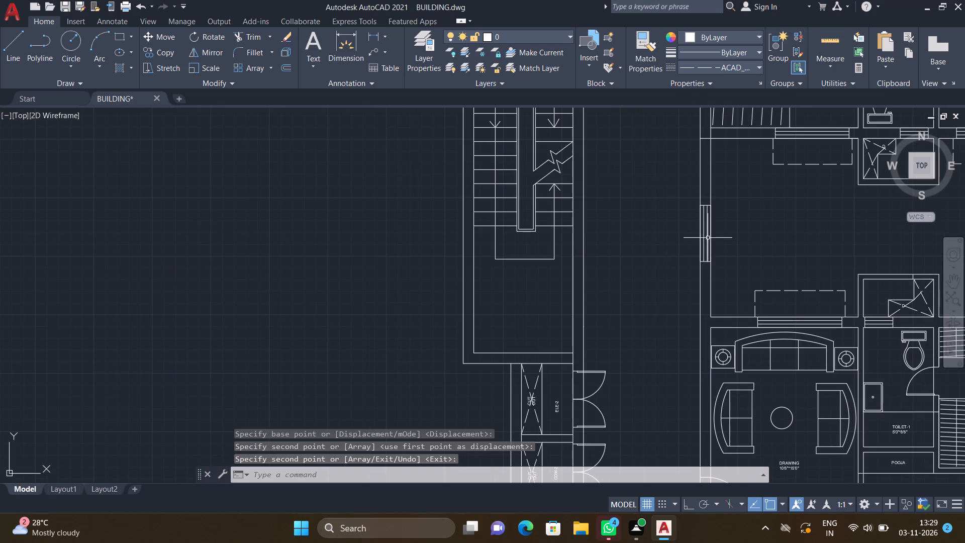
scroll(700, 260, "up", 3)
scroll(662, 281, "down", 4)
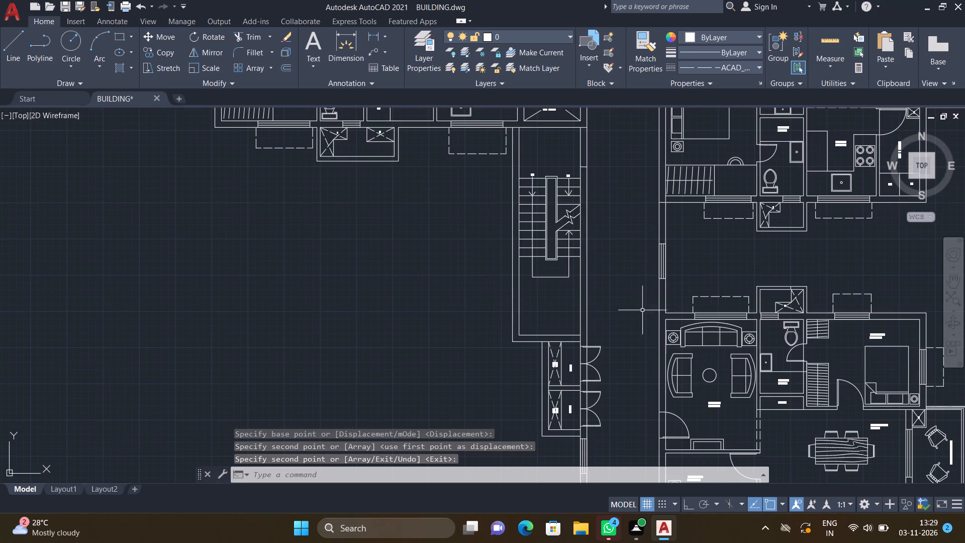
scroll(599, 263, "down", 3)
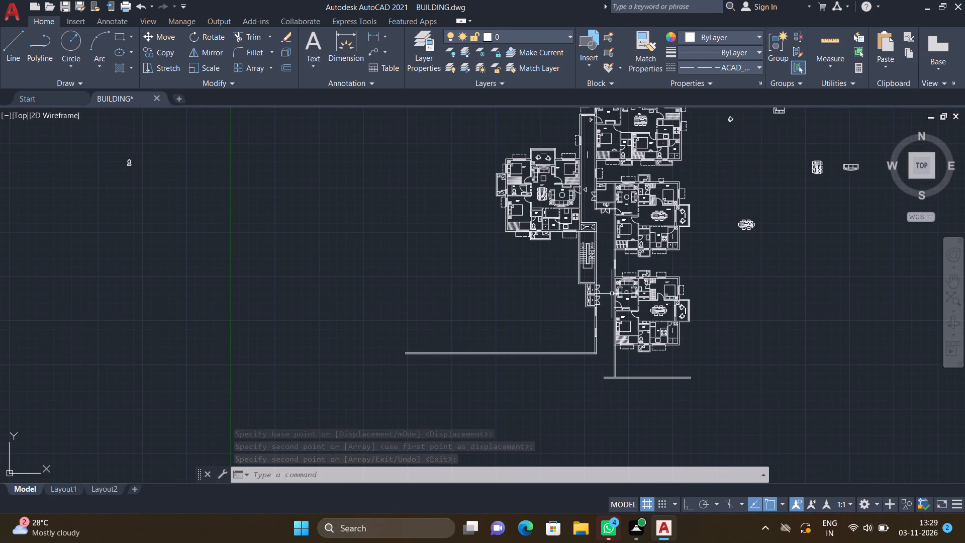
scroll(614, 295, "down", 2)
scroll(617, 254, "up", 3)
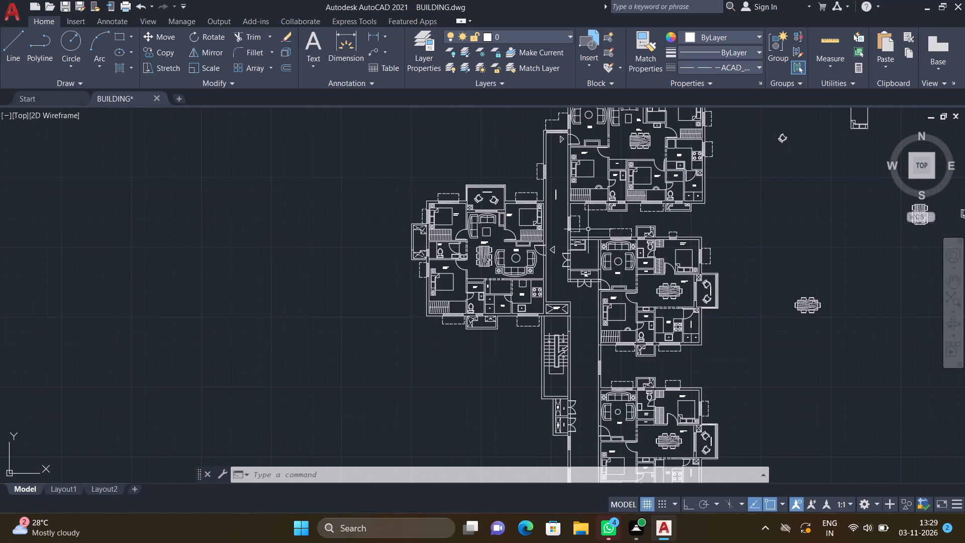
scroll(613, 374, "down", 1)
scroll(607, 376, "up", 1)
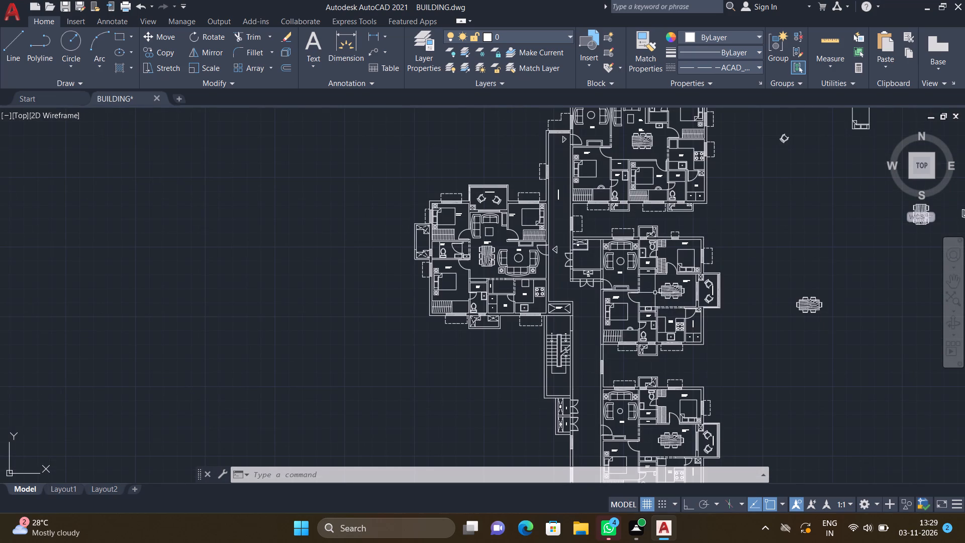
scroll(621, 365, "up", 3)
key("l")
key("Return")
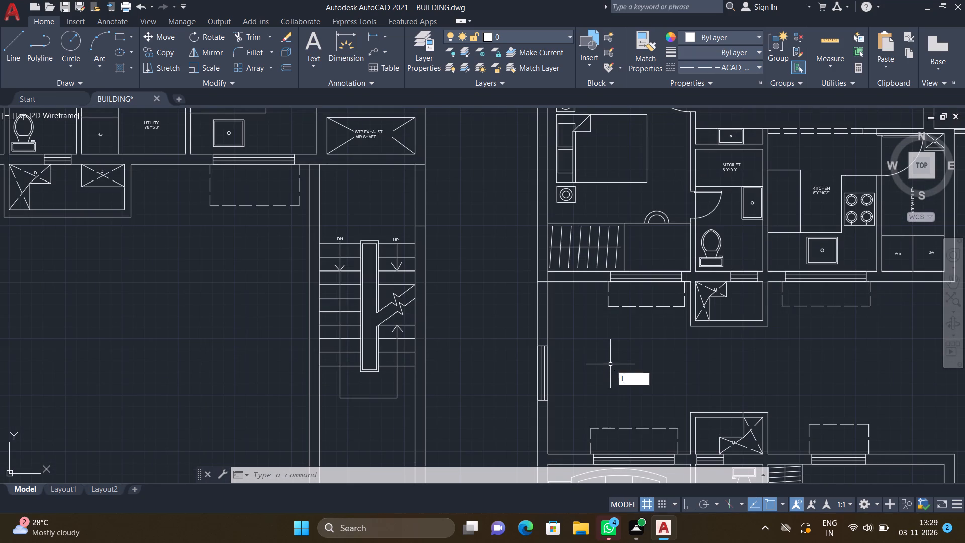
scroll(541, 338, "up", 2)
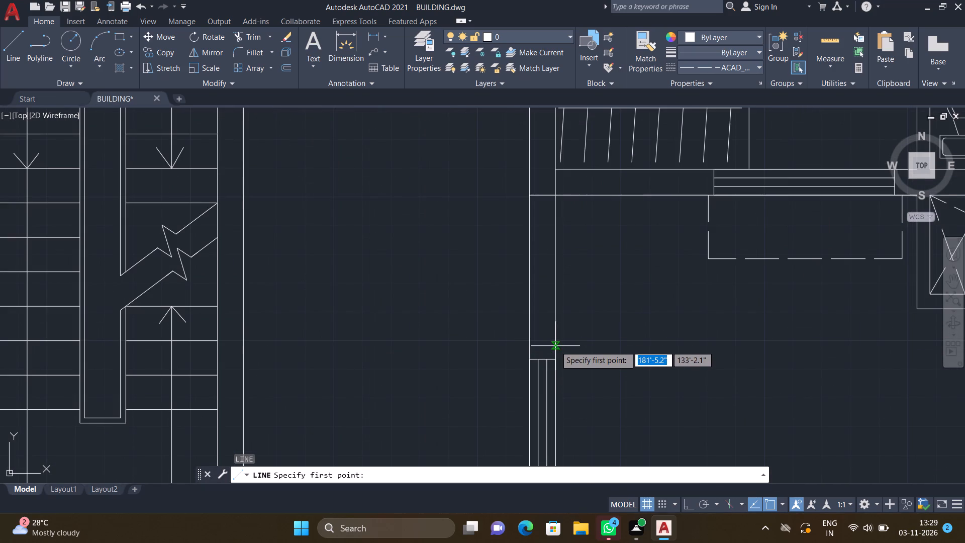
left_click_drag(555, 346, 564, 351)
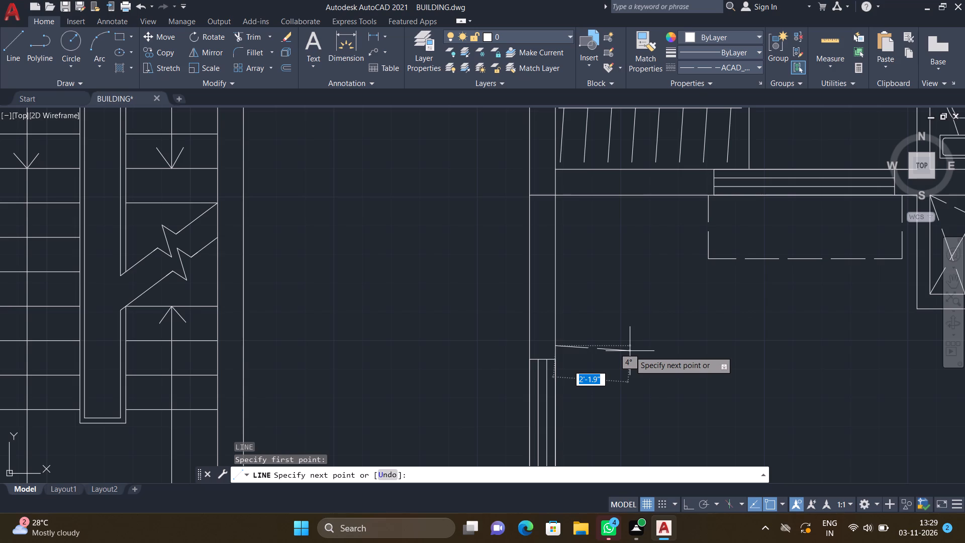
key("F8")
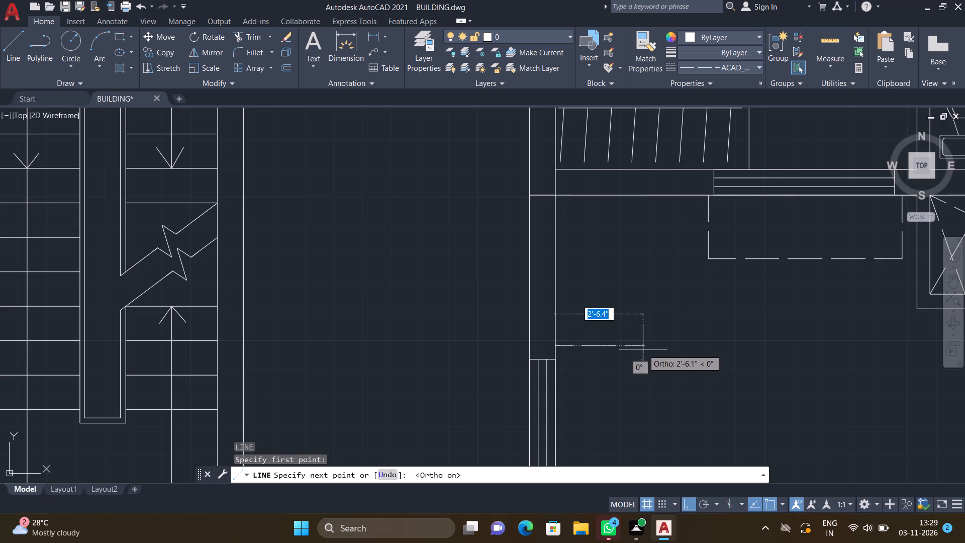
left_click(643, 349)
scroll(645, 381, "down", 3)
scroll(641, 417, "up", 3)
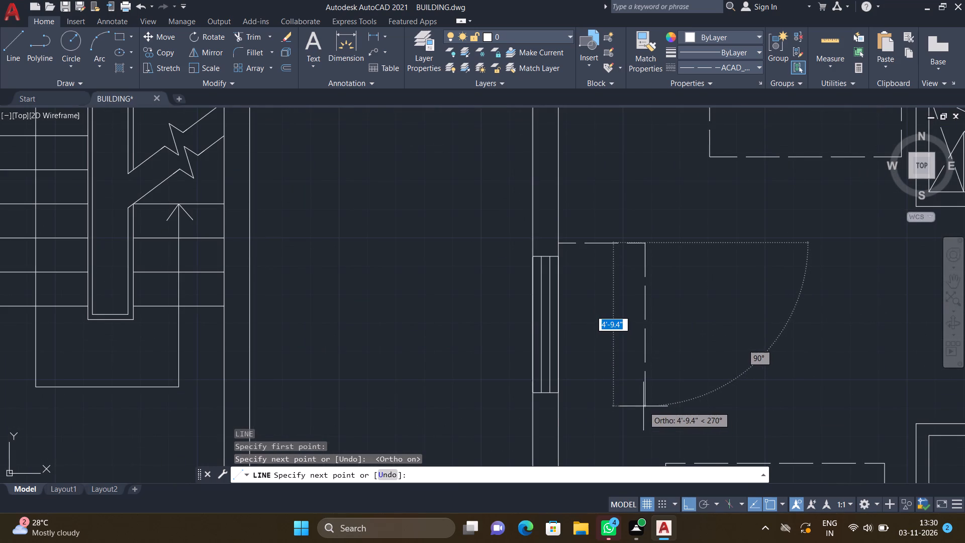
left_click(643, 406)
left_click(557, 406)
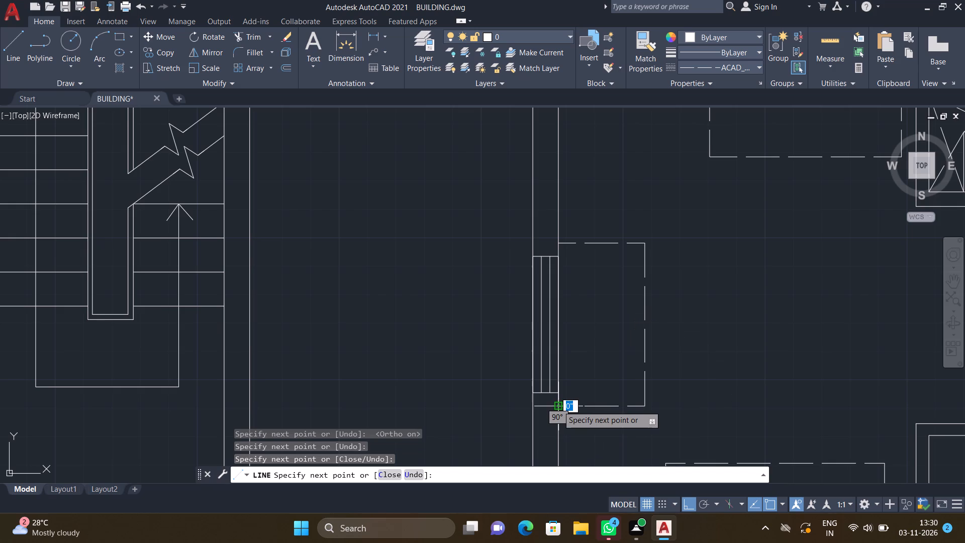
key("Return")
Draw a three-sided dashed outline, about 1'-9" deep and 4'-6" long, on the outer side of the corridor window just below COM-2.
scroll(553, 405, "down", 5)
scroll(504, 299, "down", 4)
scroll(506, 347, "up", 2)
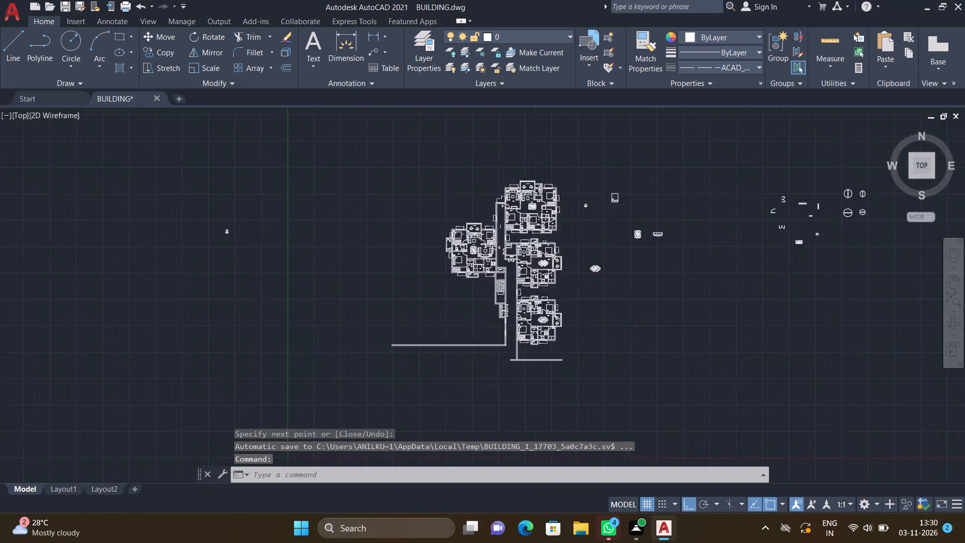
scroll(506, 347, "up", 1)
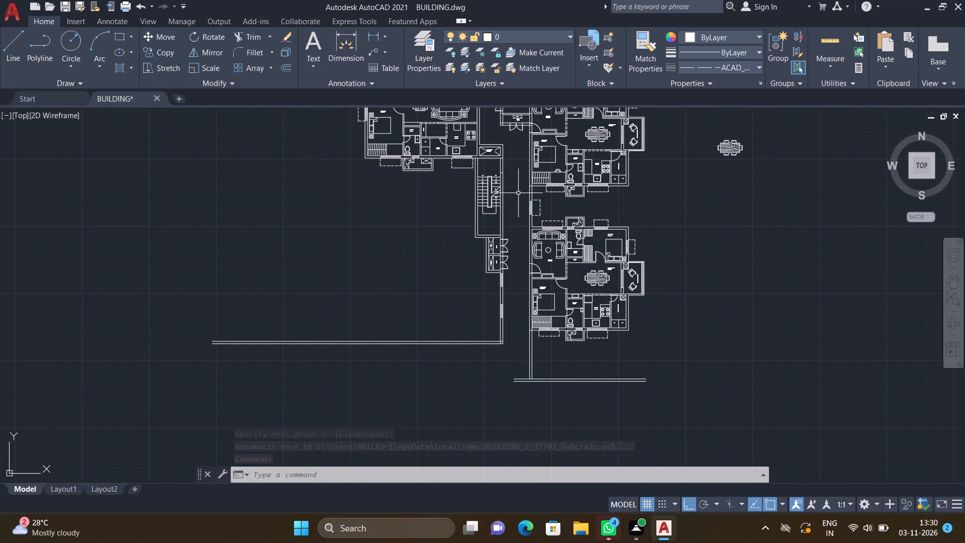
scroll(499, 280, "up", 3)
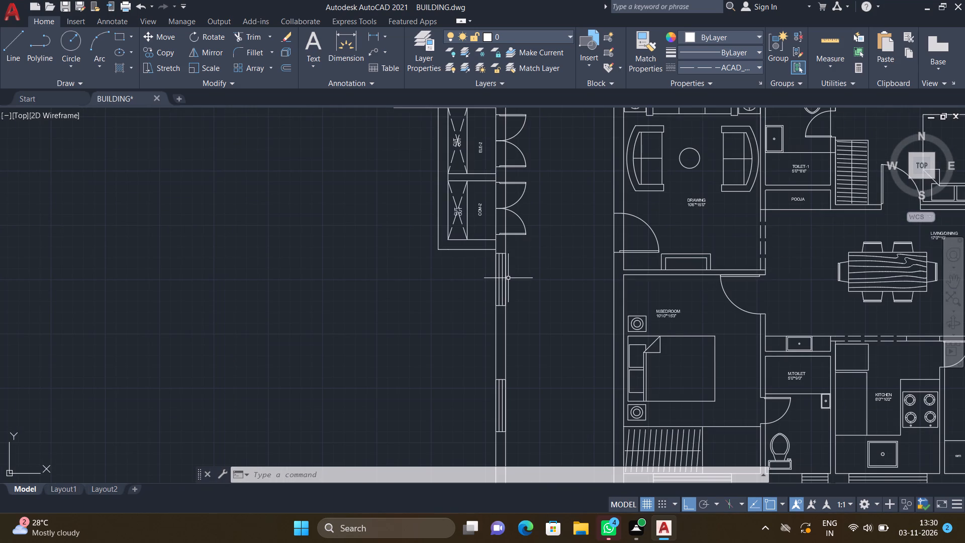
key("l")
key("Return")
scroll(492, 269, "up", 3)
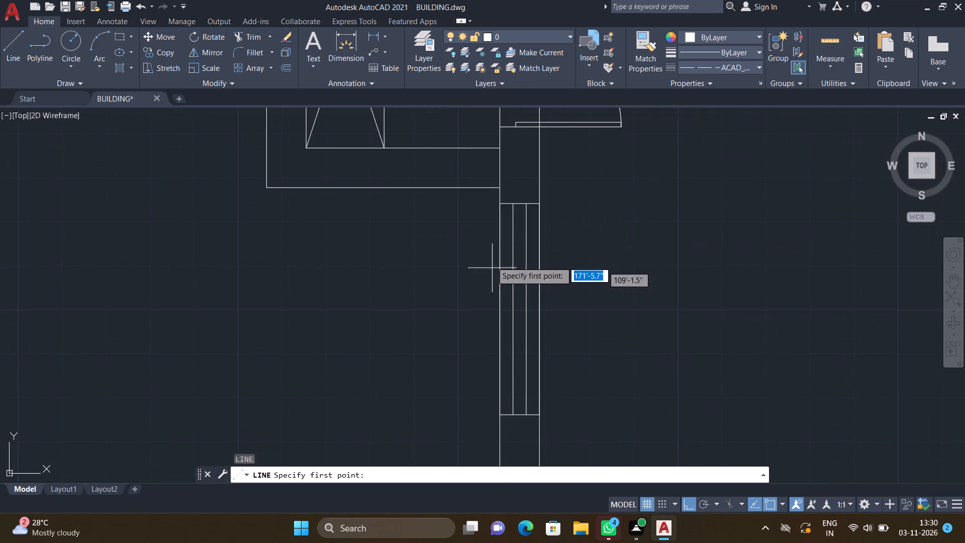
scroll(495, 201, "up", 3)
left_click(507, 196)
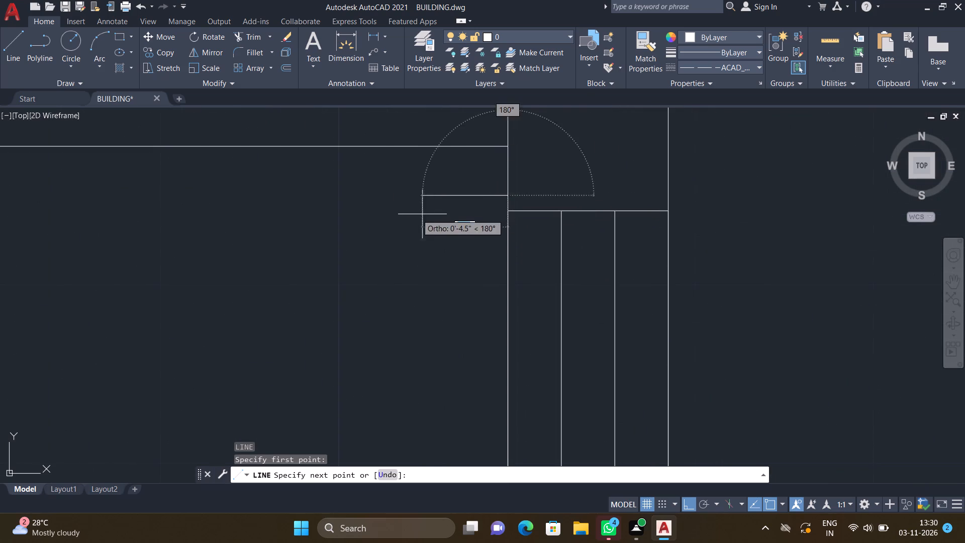
scroll(389, 212, "down", 2)
left_click(283, 211)
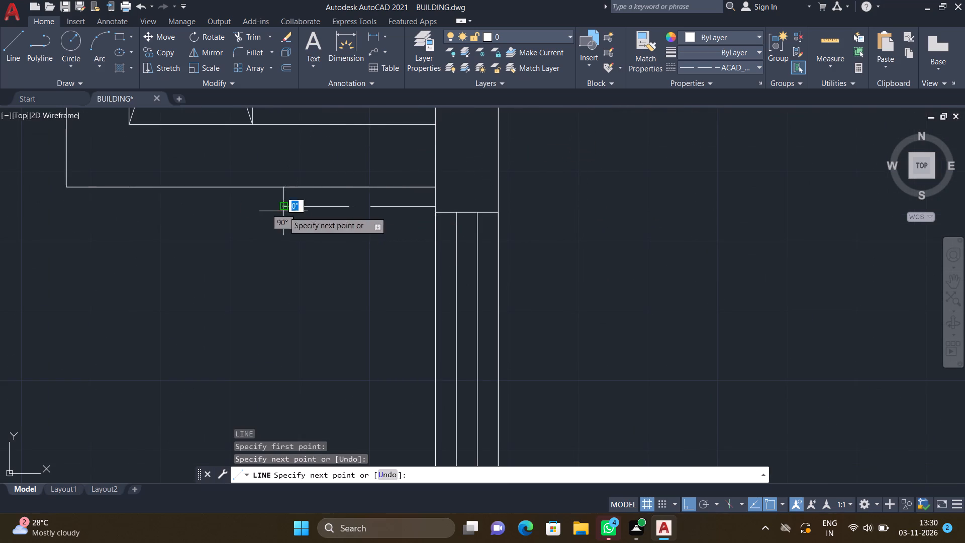
scroll(288, 243, "down", 5)
scroll(264, 343, "up", 1)
scroll(303, 303, "up", 2)
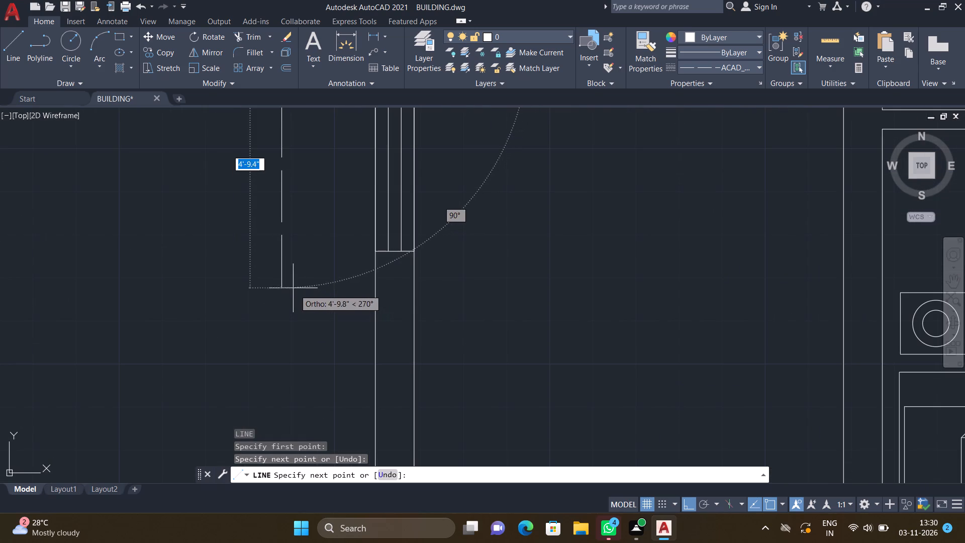
left_click(285, 272)
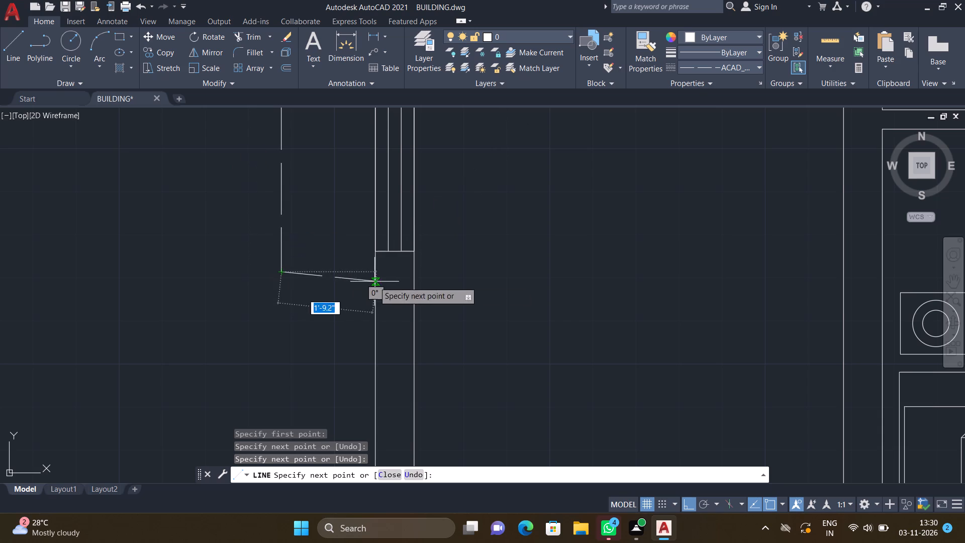
left_click(374, 272)
key("Return")
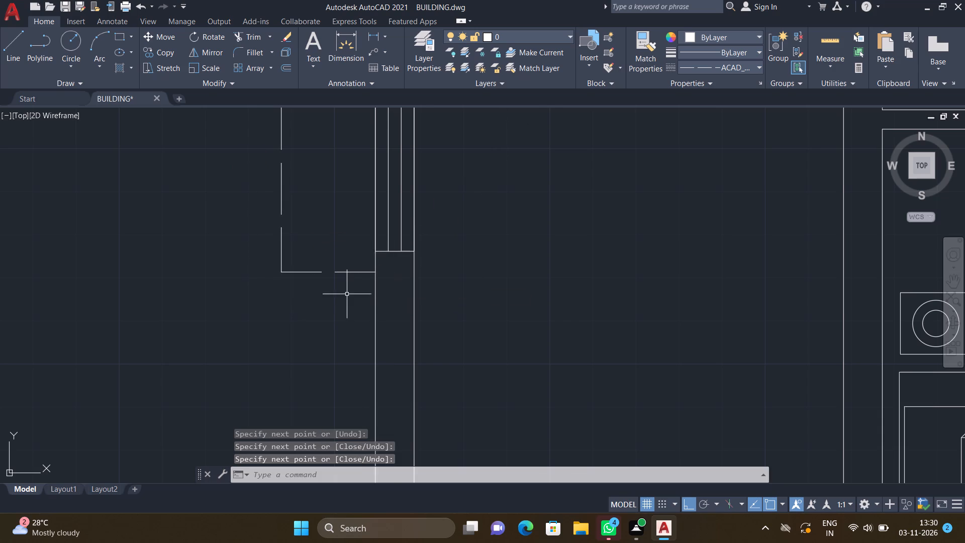
Draw a three-sided dashed outline, about 2'-7" by 4'-8", on the outer side of the lower corridor window level with the M.BEDROOM bed.
scroll(343, 297, "down", 4)
scroll(332, 386, "up", 2)
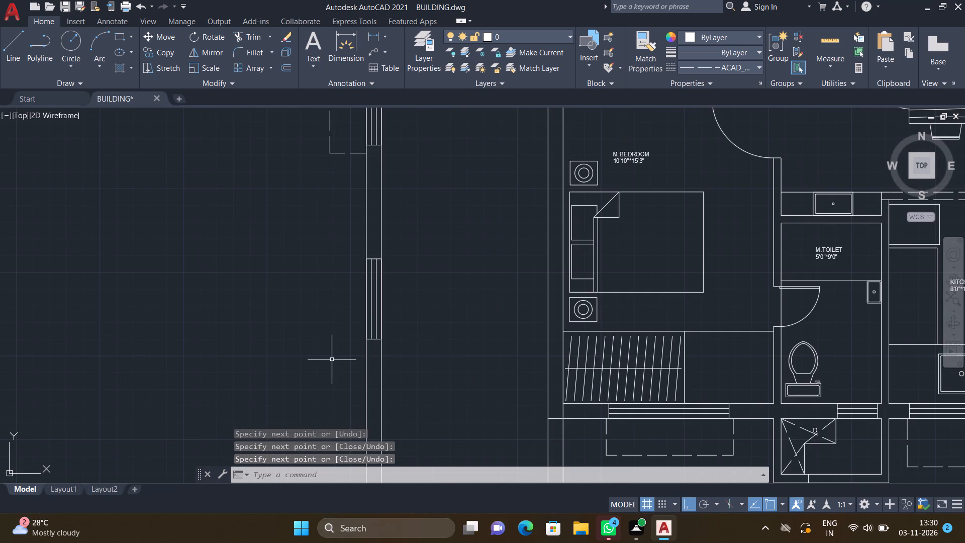
key("l")
key("Return")
scroll(387, 363, "up", 2)
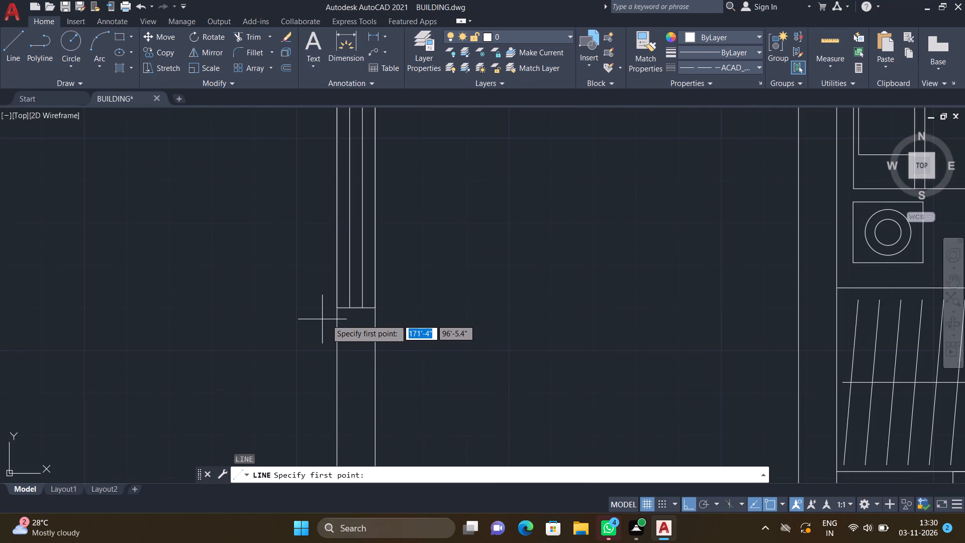
left_click(336, 323)
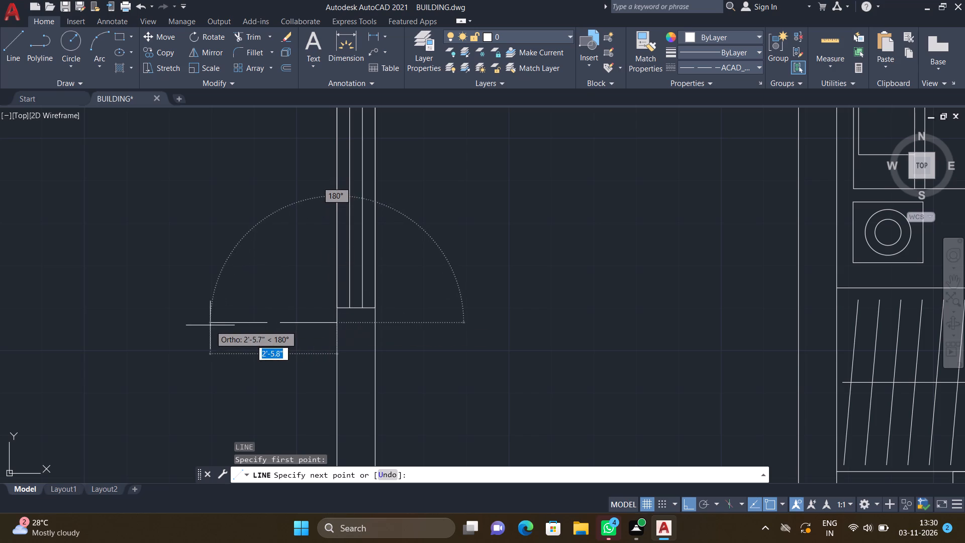
left_click(204, 326)
scroll(214, 265, "down", 2)
scroll(219, 191, "up", 2)
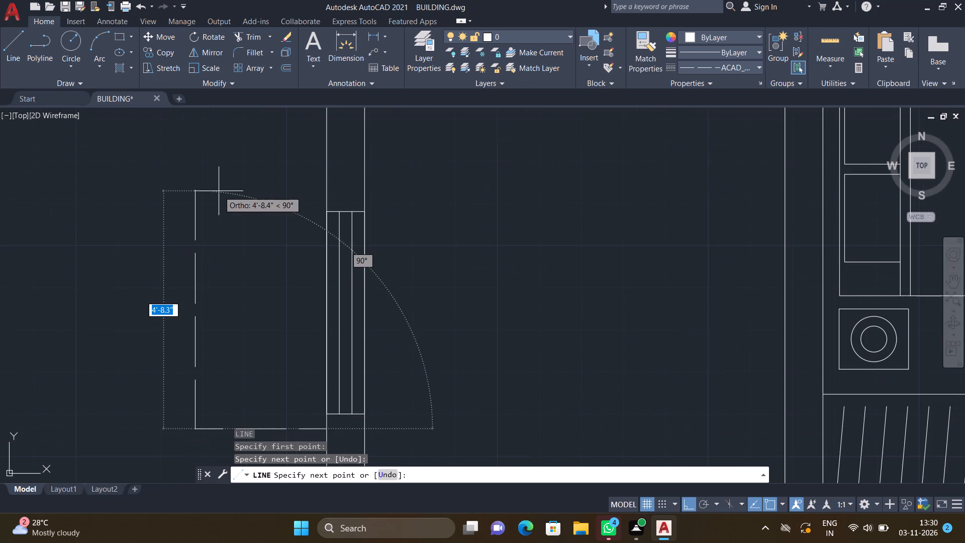
left_click_drag(228, 191, 233, 196)
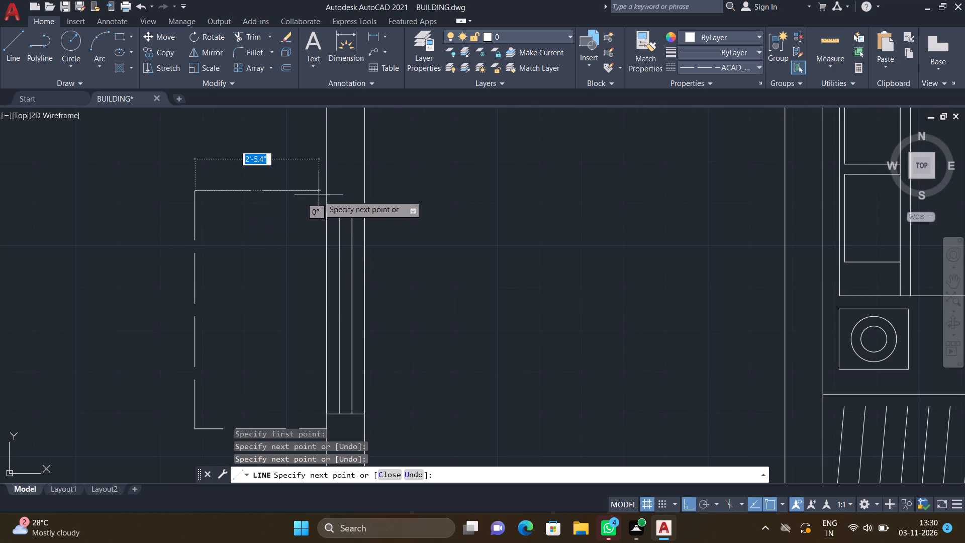
left_click(323, 193)
key("Return")
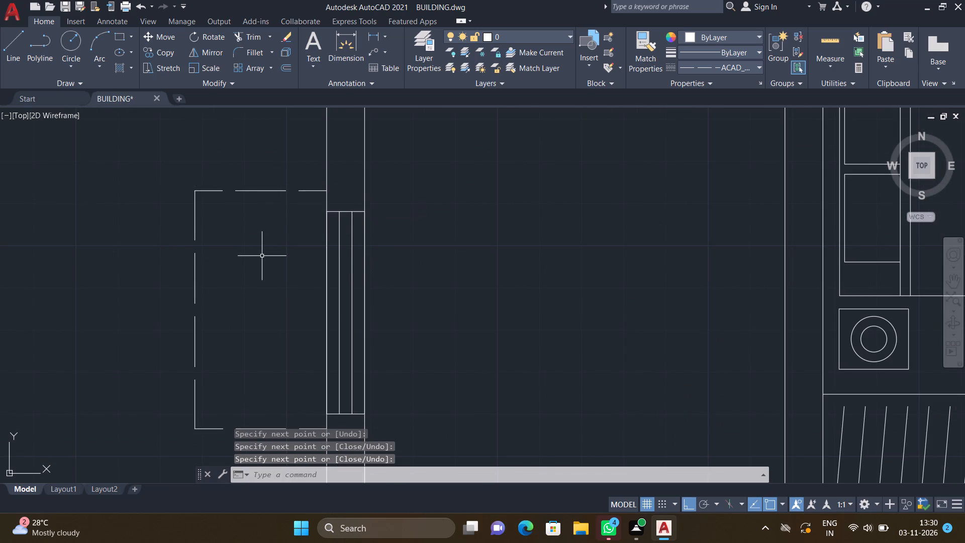
Delete the outer vertical dashed line of the outline beside the window just below COM-2.
scroll(262, 256, "down", 5)
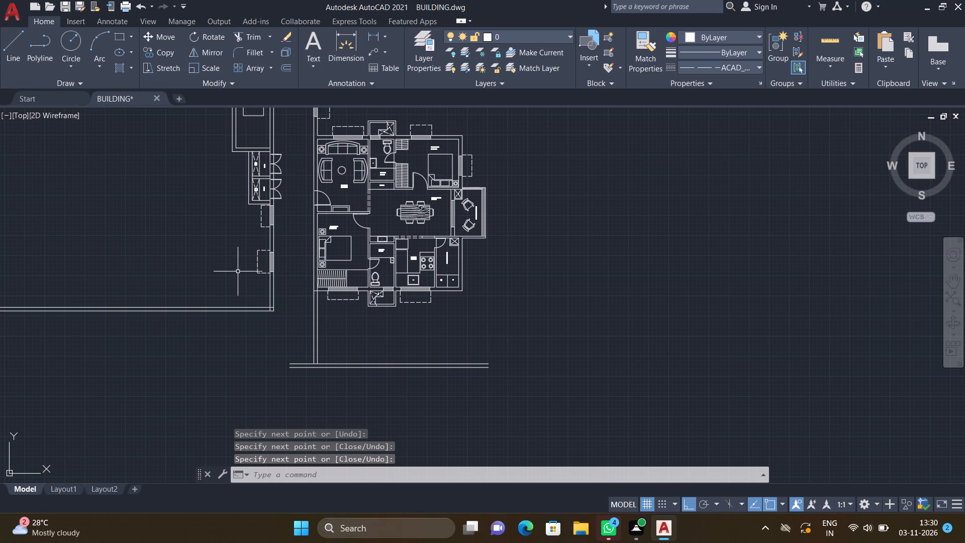
scroll(265, 211, "up", 3)
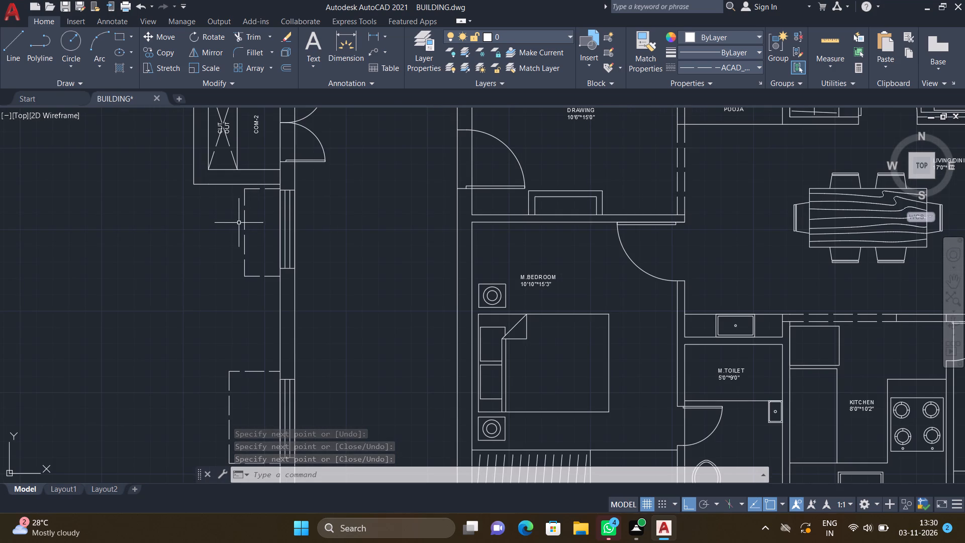
left_click(244, 225)
key("Return")
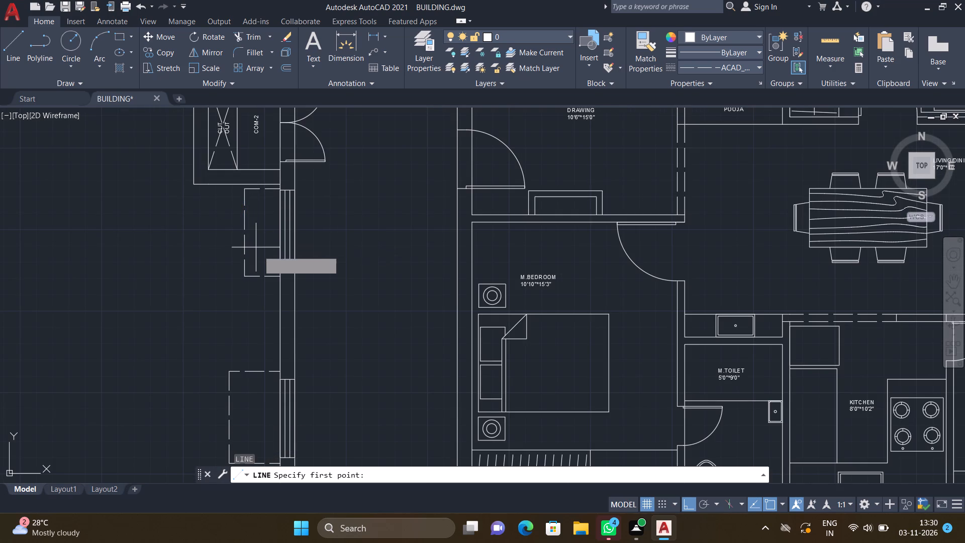
key("l")
key("Escape")
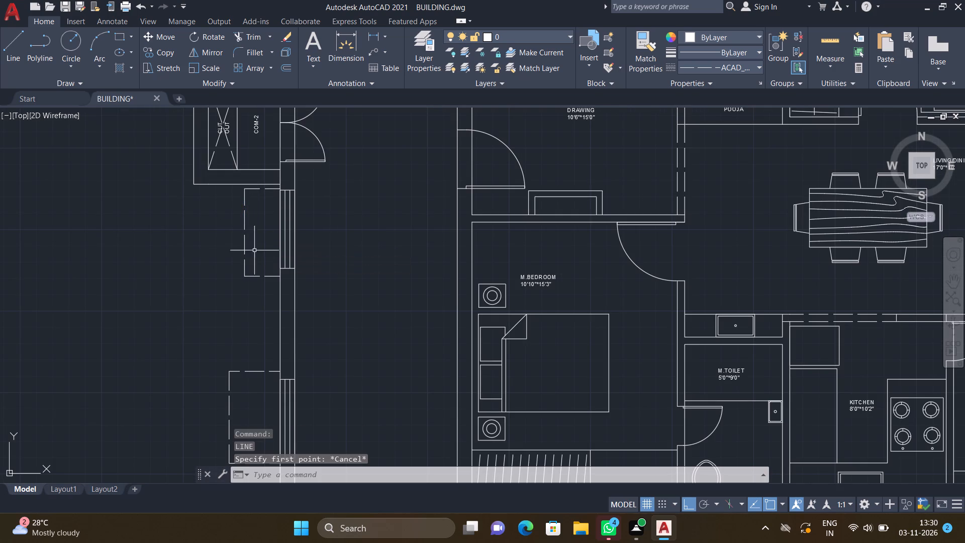
left_click(244, 234)
key("Delete")
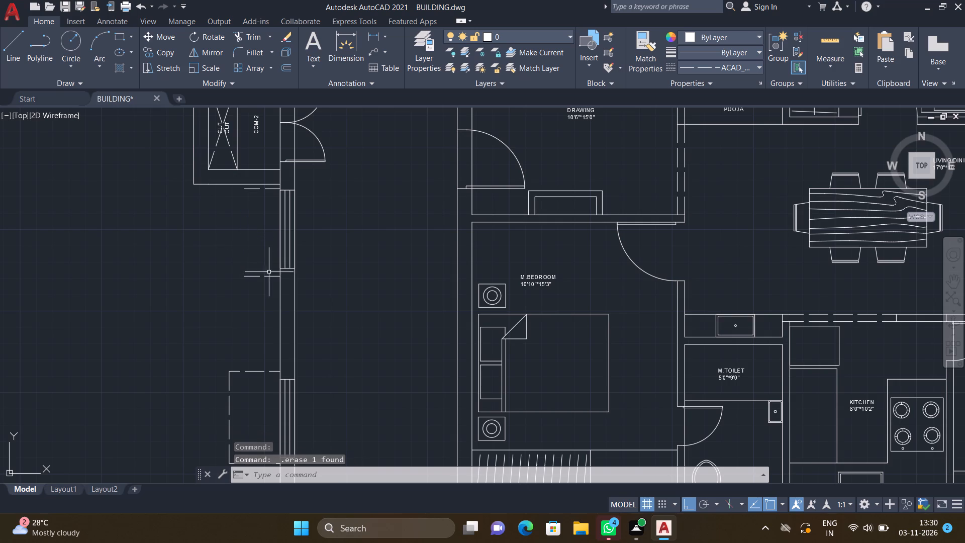
Redraw that outline's outer vertical side about 6" farther from the wall, extending its bottom and top edges with lines to meet it.
key("l")
key("Return")
scroll(251, 275, "up", 3)
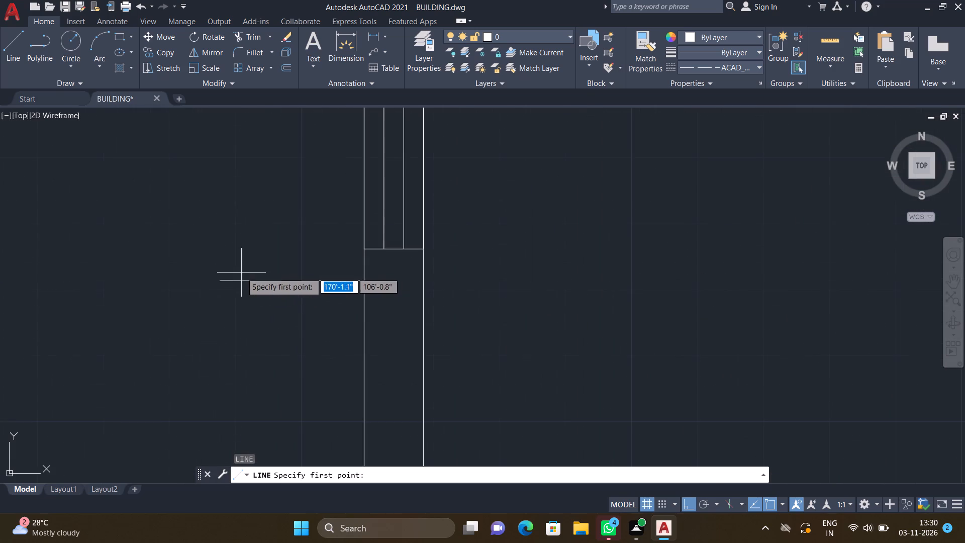
left_click(218, 283)
left_click(179, 282)
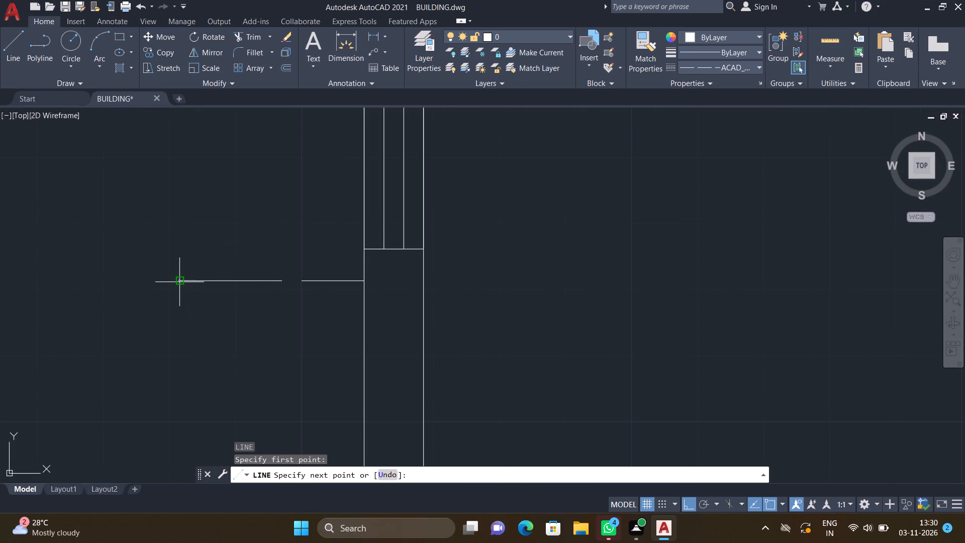
scroll(175, 223, "down", 3)
scroll(177, 156, "up", 1)
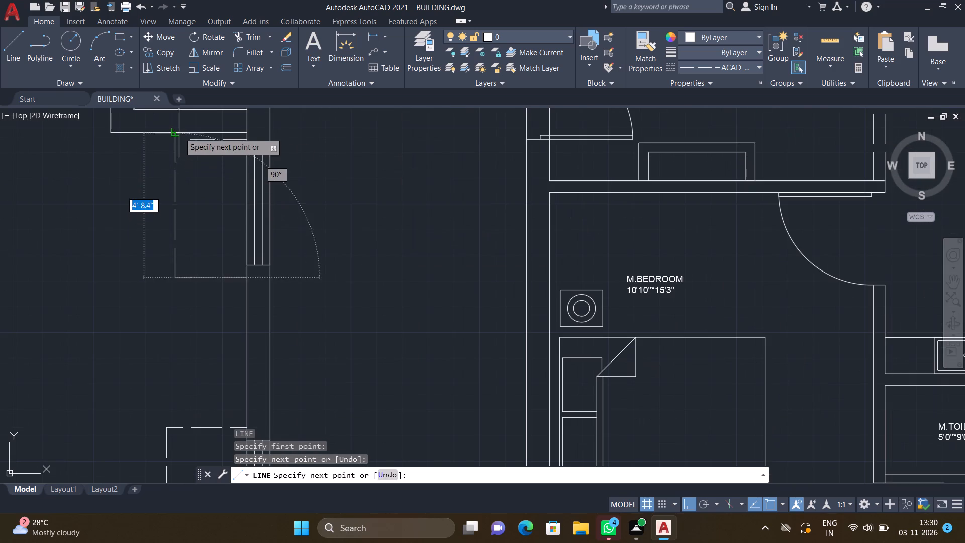
scroll(182, 136, "up", 4)
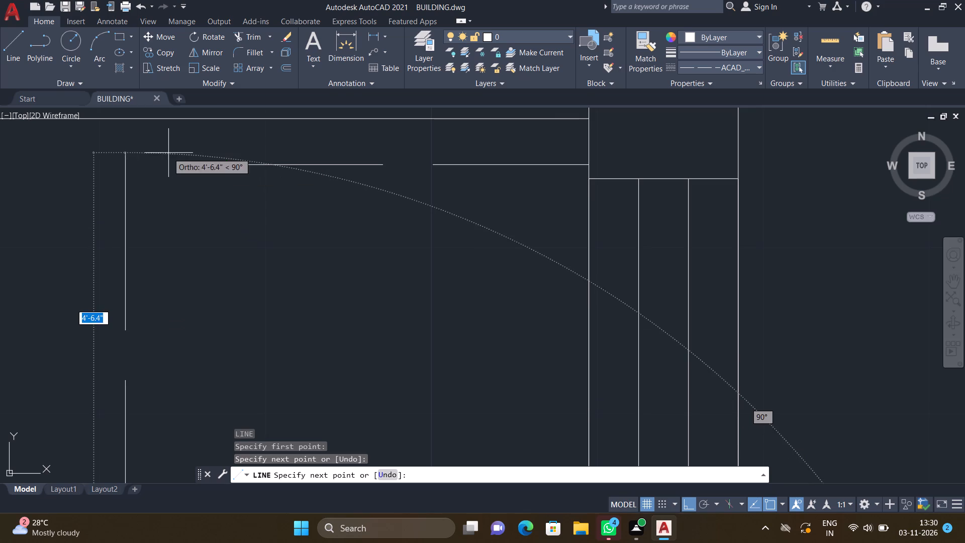
left_click(124, 163)
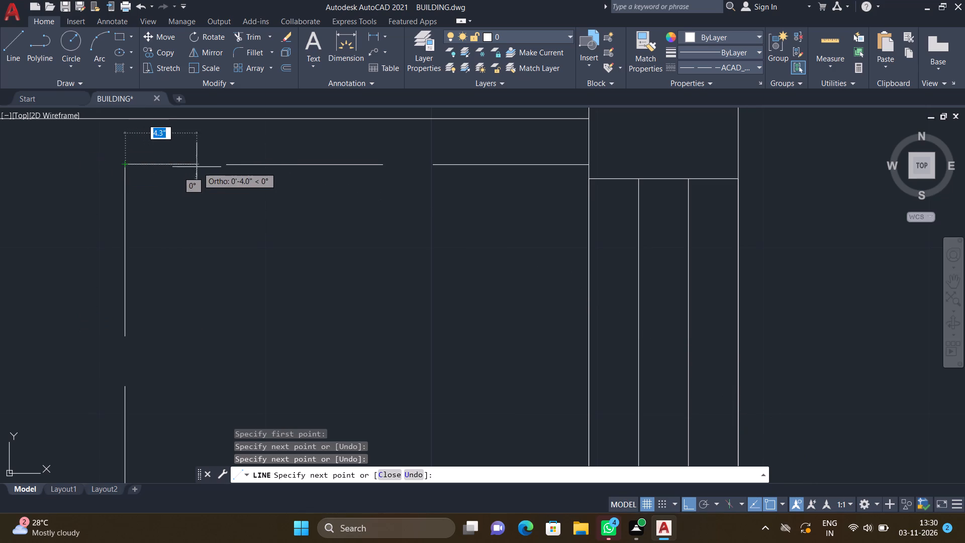
left_click(226, 165)
key("Return")
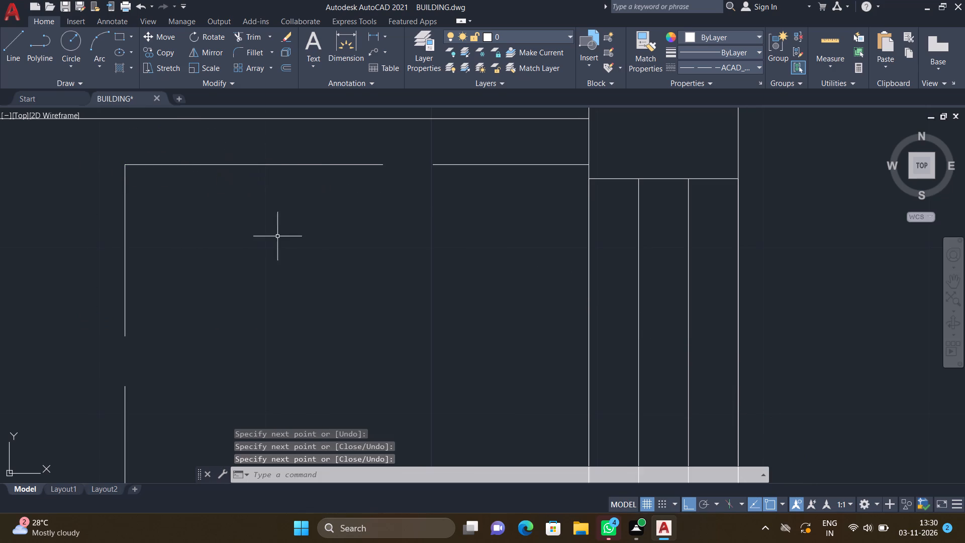
scroll(280, 238, "down", 4)
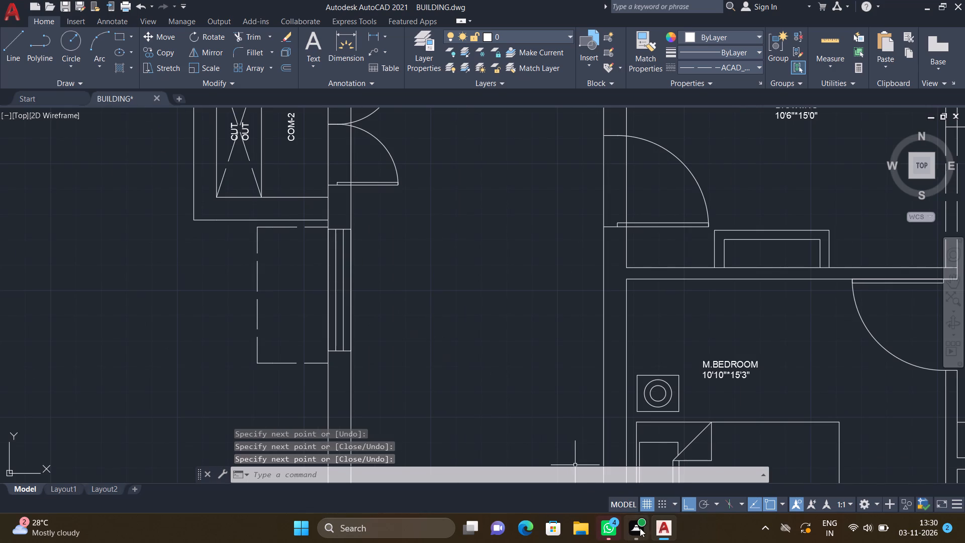
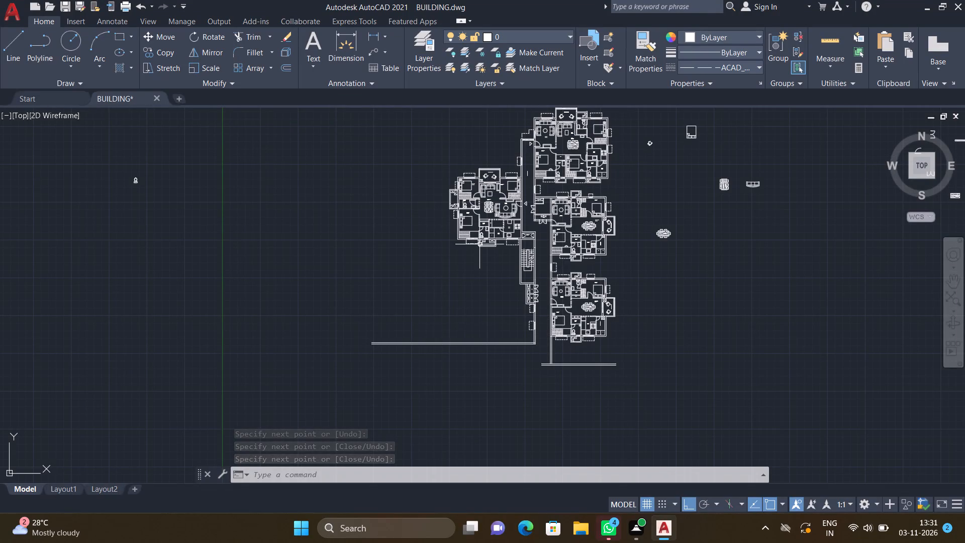
Copy the small horizontal window symbol from the spare symbols into the staircase's bottom wall, near its outer corner beside the ELE-2 cut-out.
scroll(505, 248, "up", 2)
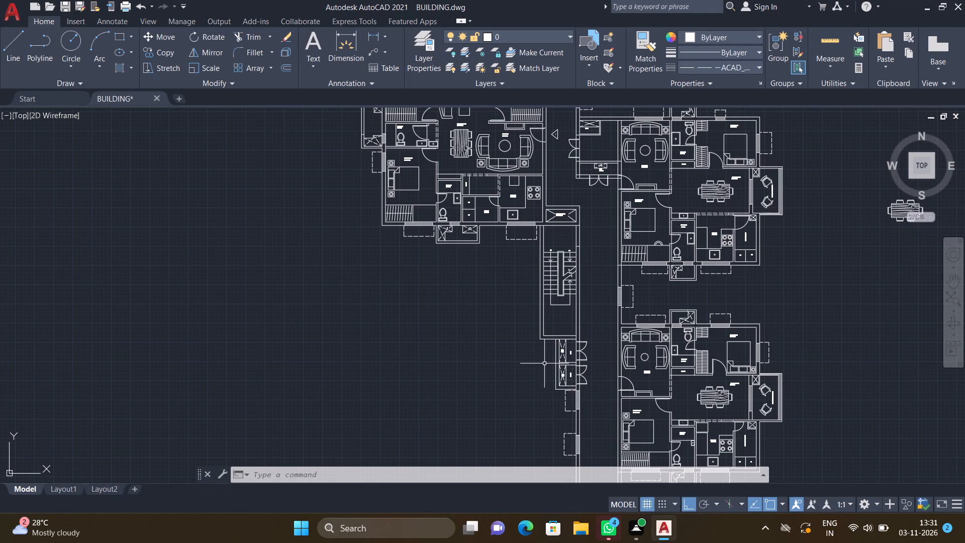
scroll(538, 355, "up", 3)
scroll(439, 293, "down", 3)
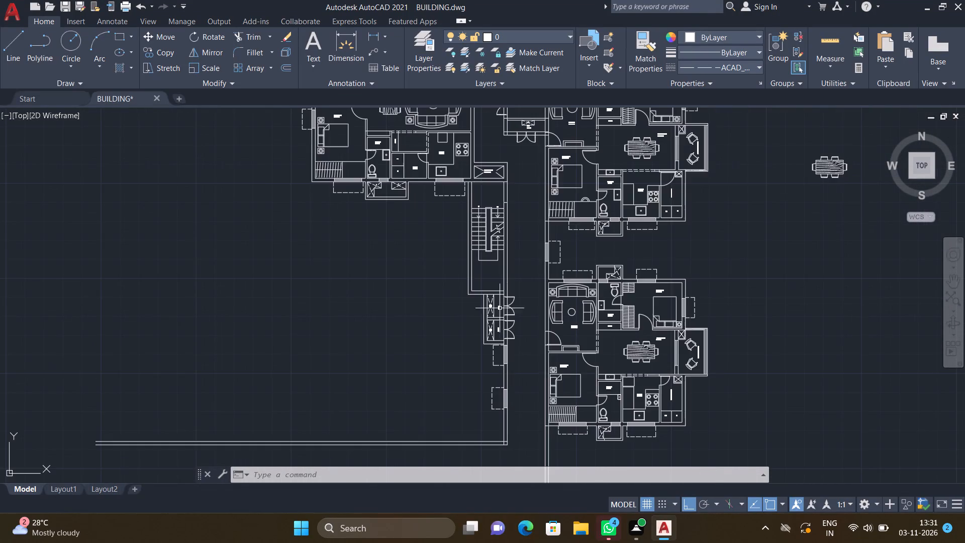
scroll(571, 401, "down", 1)
scroll(596, 334, "down", 4)
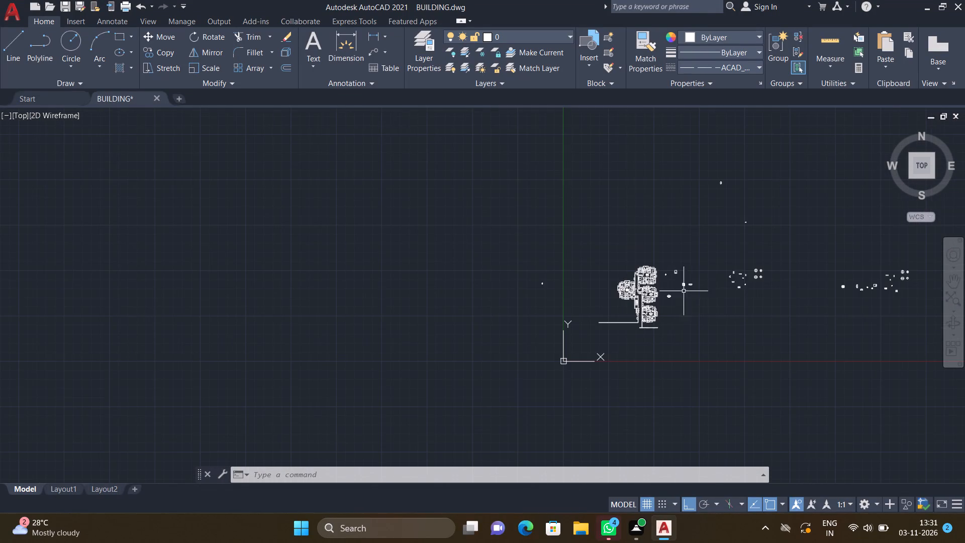
scroll(755, 279, "up", 3)
scroll(697, 271, "up", 3)
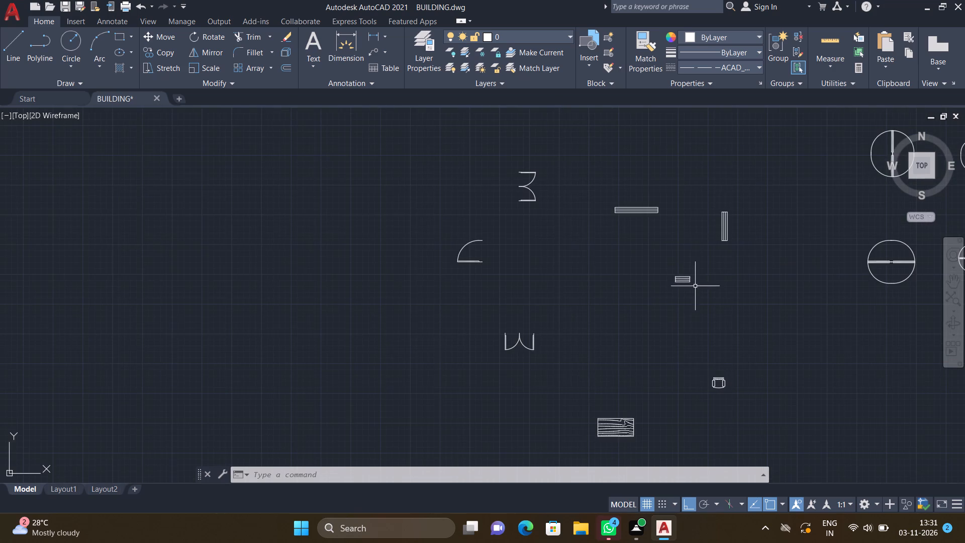
scroll(696, 289, "up", 2)
type("CO")
key("Return")
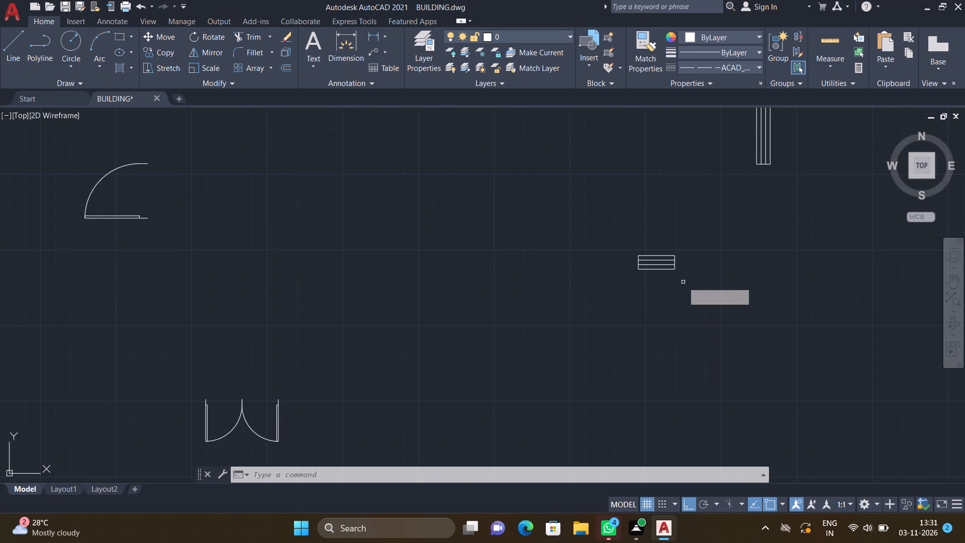
left_click_drag(681, 284, 671, 279)
left_click(600, 212)
key("Return")
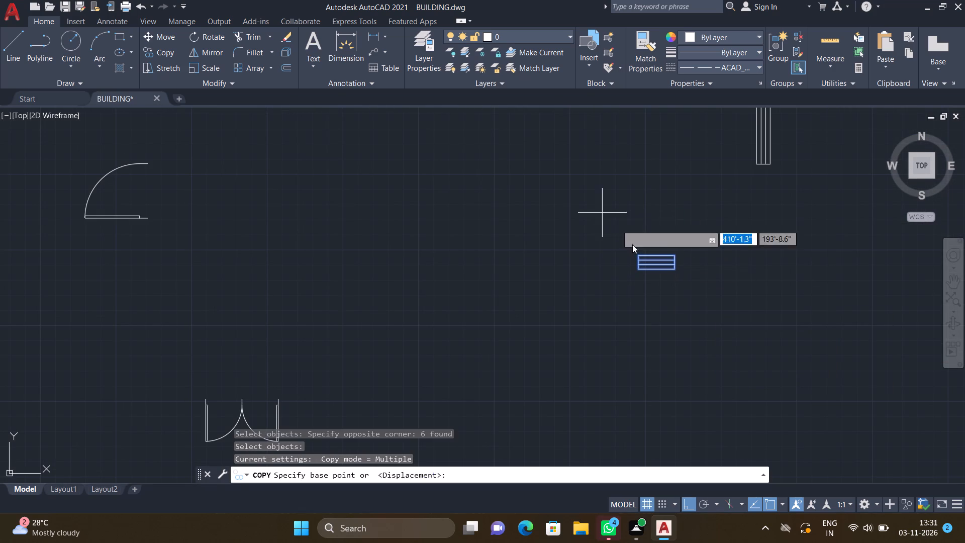
scroll(641, 253, "up", 2)
left_click(630, 258)
scroll(525, 294, "down", 2)
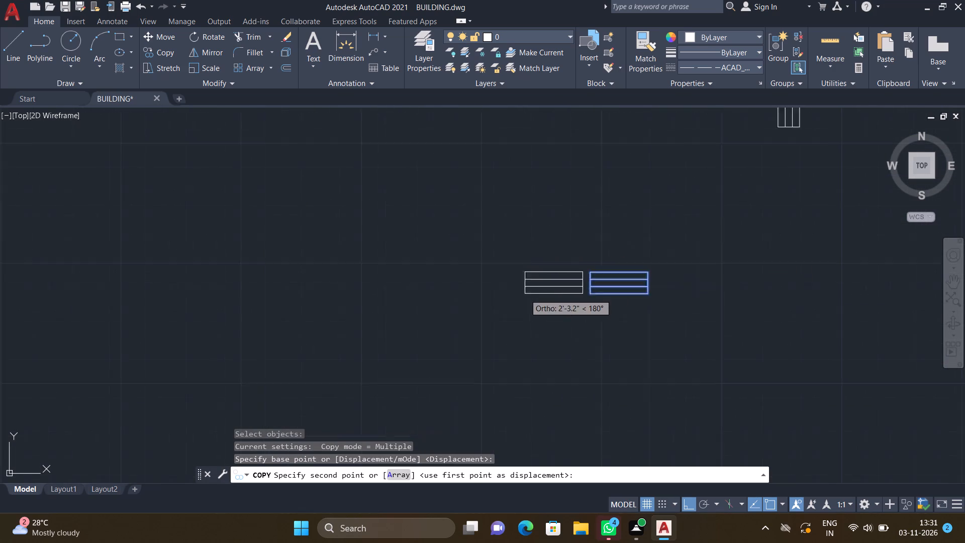
scroll(525, 294, "down", 3)
scroll(339, 342, "down", 2)
key("F8")
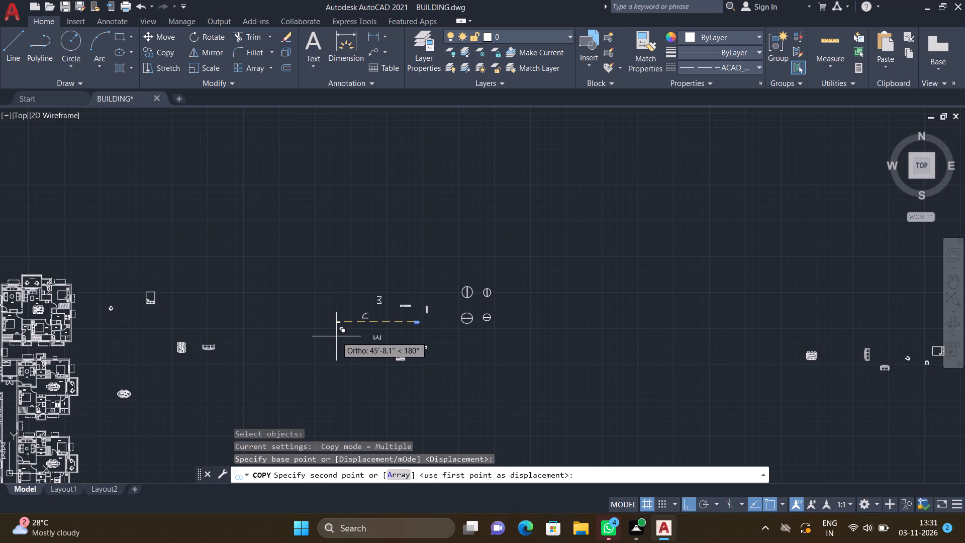
scroll(330, 331, "down", 3)
scroll(235, 352, "up", 3)
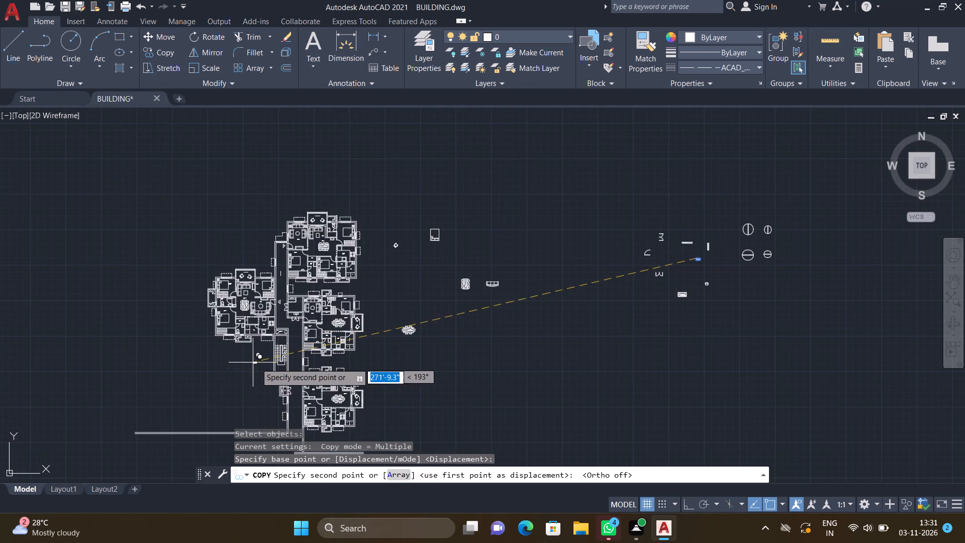
scroll(271, 377, "up", 7)
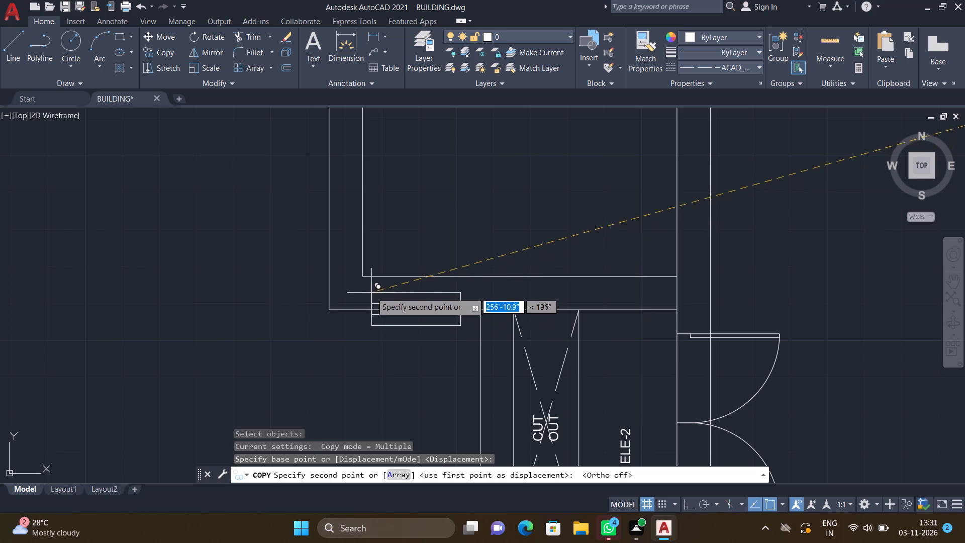
scroll(371, 292, "up", 2)
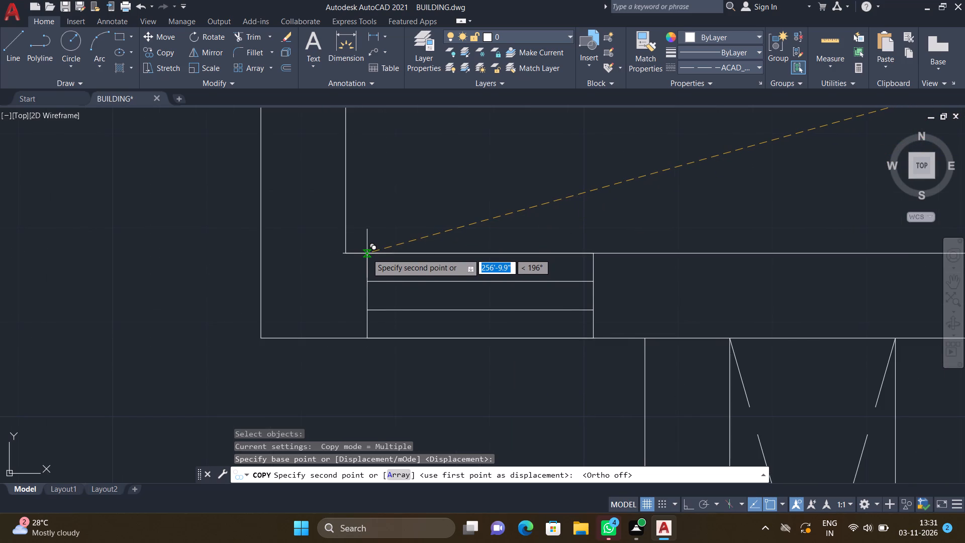
left_click(367, 253)
key("Return")
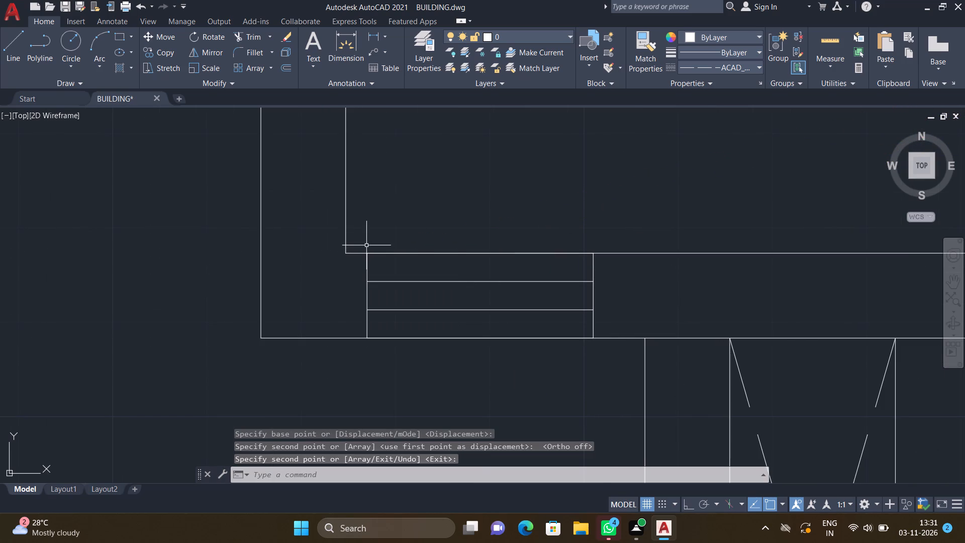
Draw a three-sided dashed outline, about 1'-4" deep and 2'-3" wide, below the staircase window beside ELE-2.
scroll(373, 276, "down", 2)
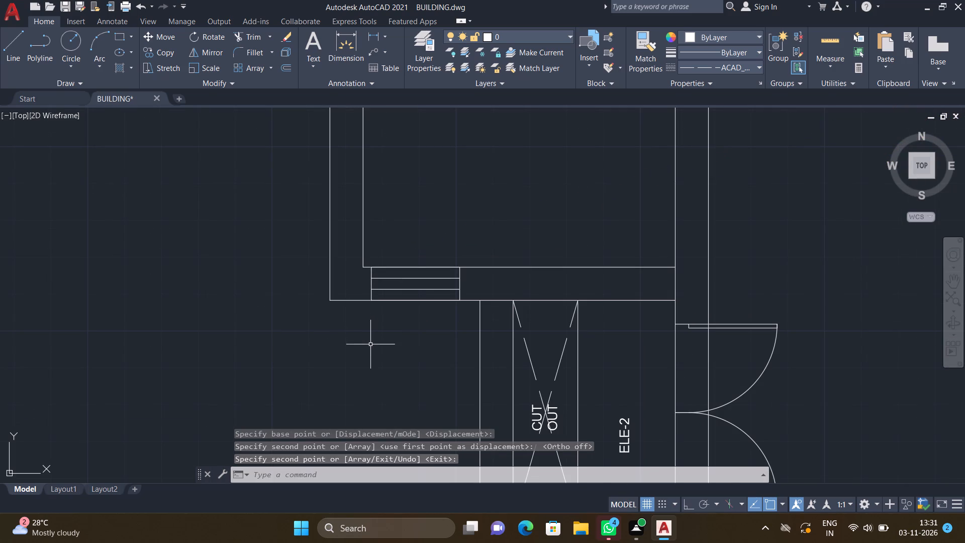
scroll(375, 332, "up", 2)
key("l")
key("Return")
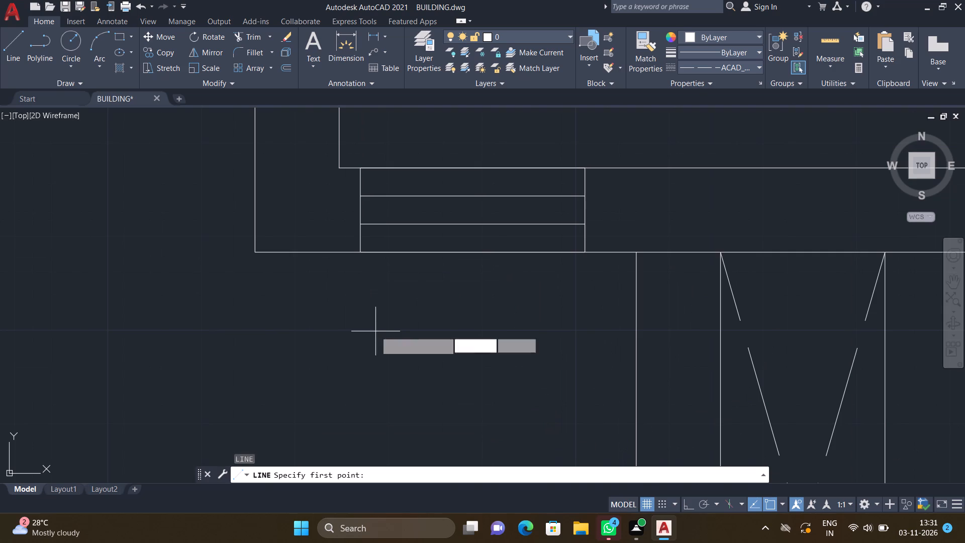
scroll(337, 255, "up", 1)
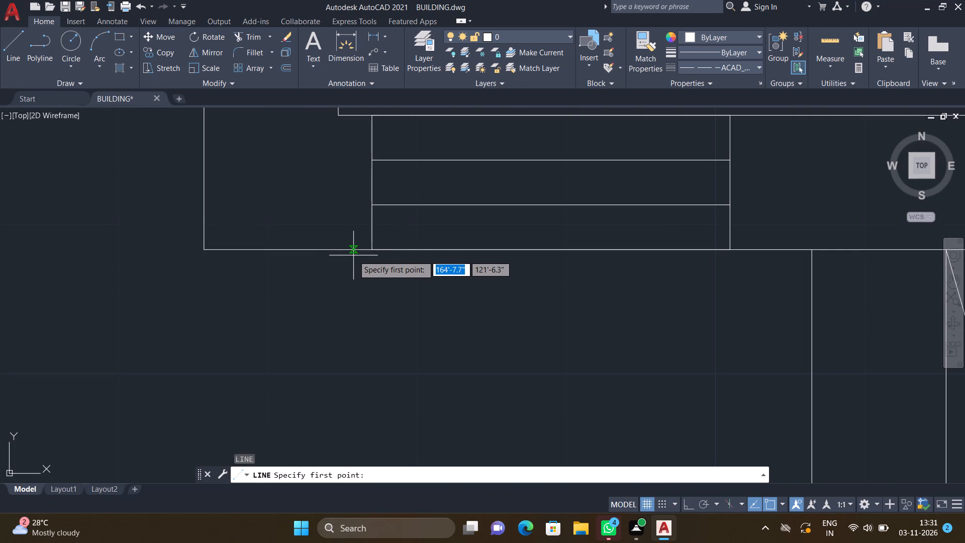
left_click(349, 249)
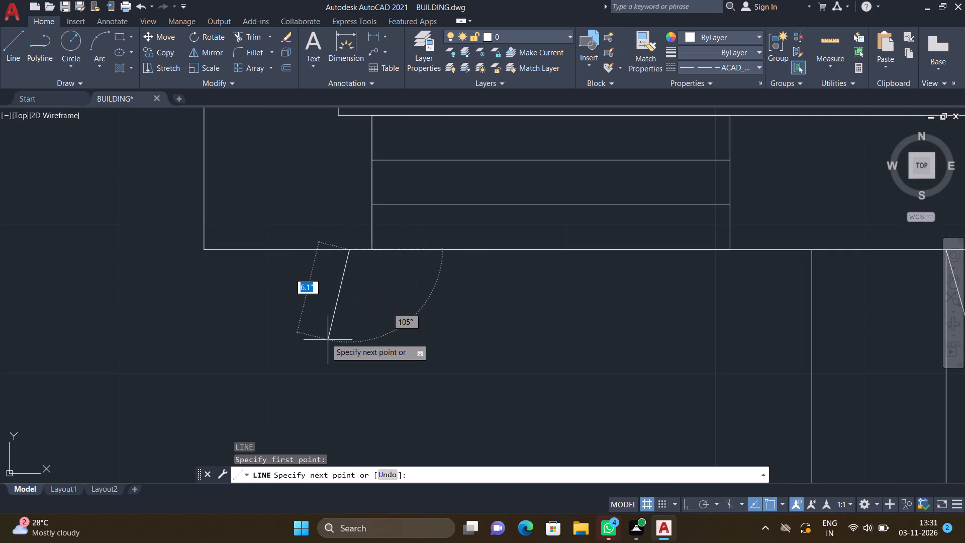
key("F8")
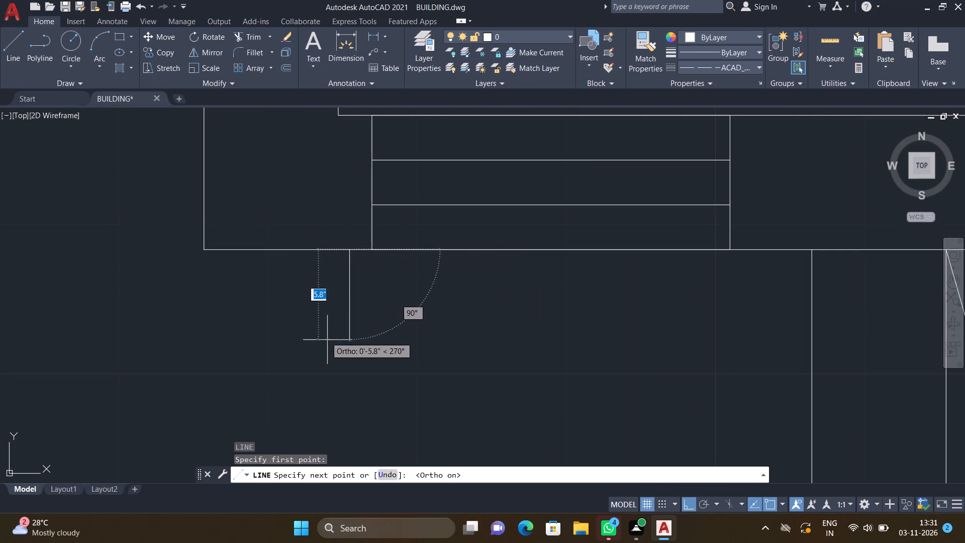
scroll(334, 387, "down", 4)
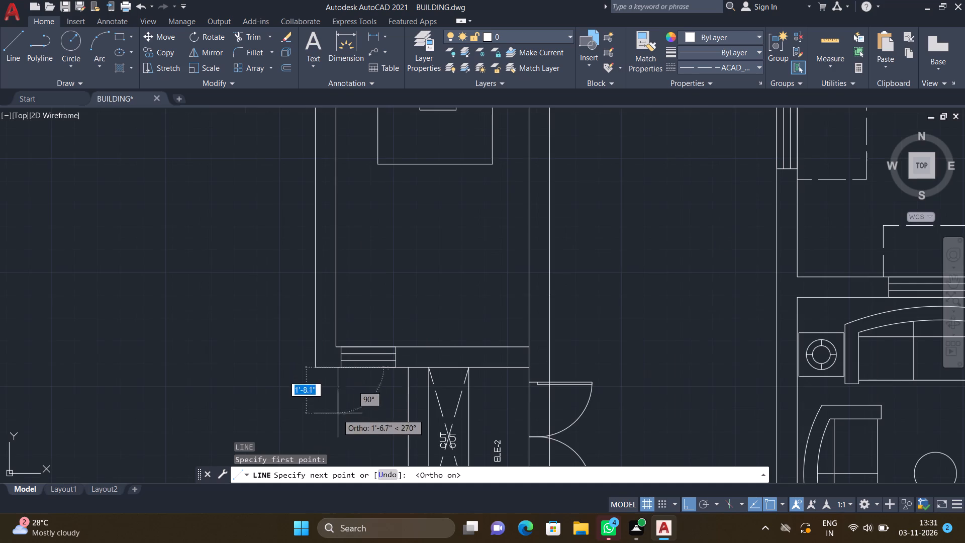
scroll(338, 410, "up", 3)
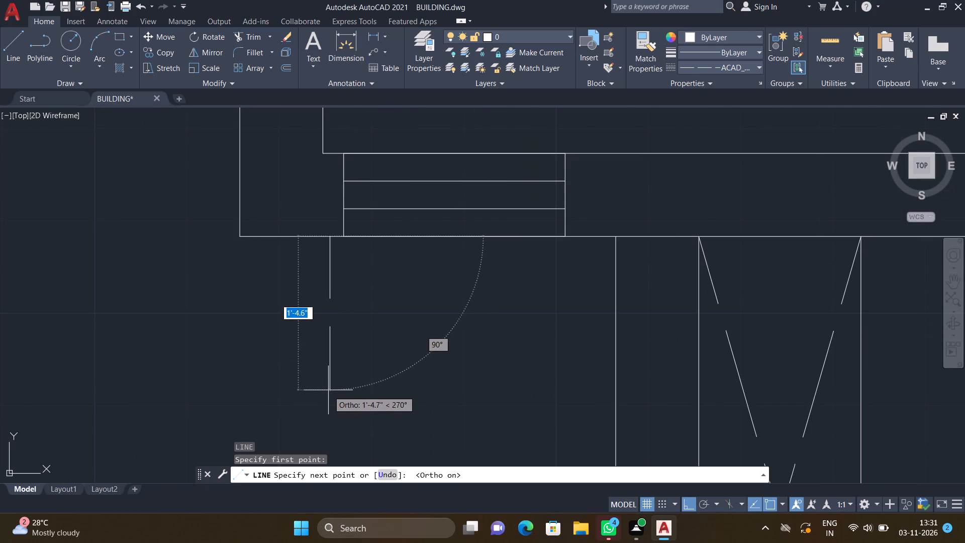
left_click(329, 383)
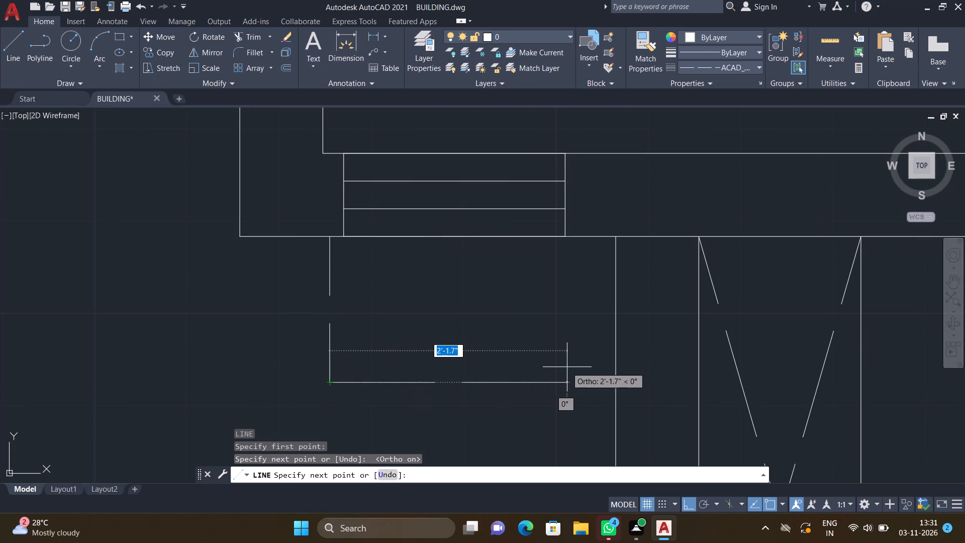
left_click(579, 369)
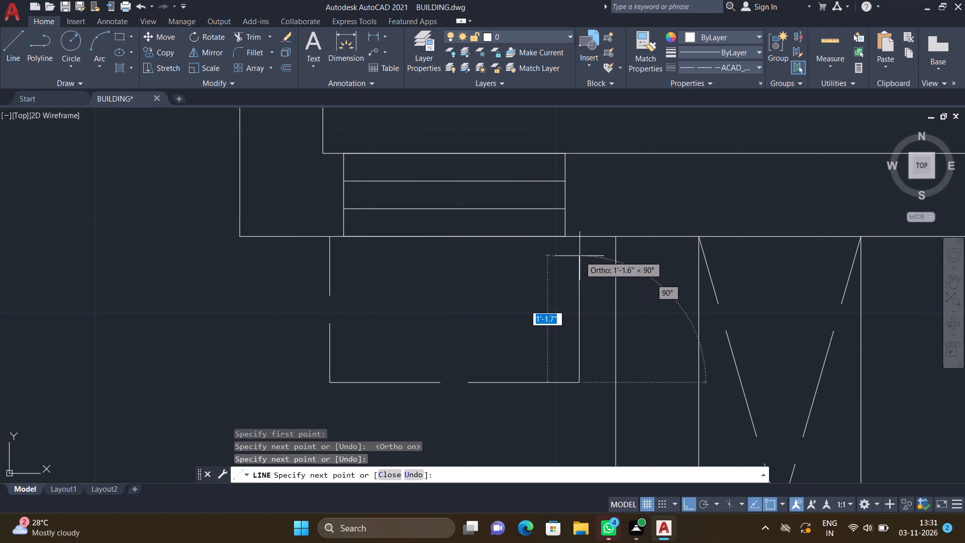
left_click(576, 238)
key("Return")
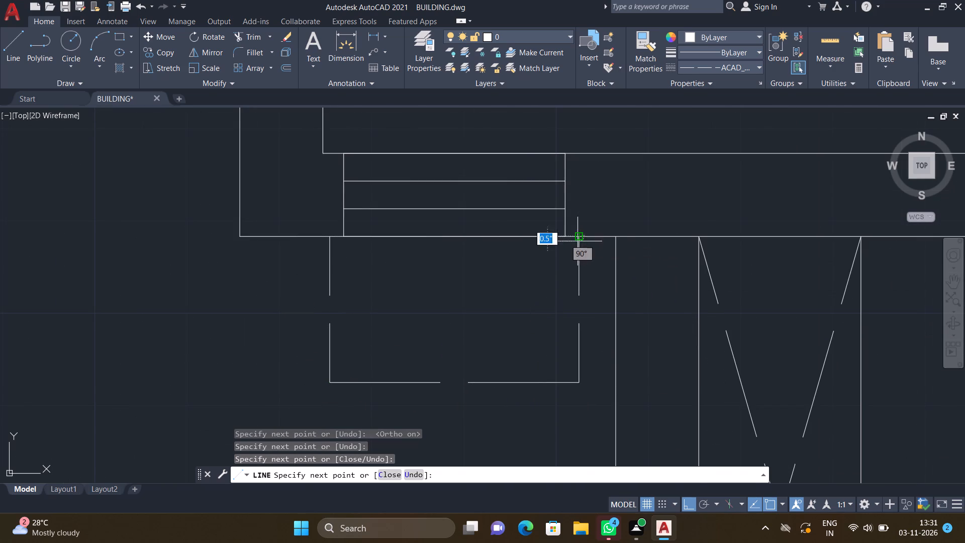
Set the current linetype to Continuous.
scroll(545, 297, "down", 5)
scroll(480, 287, "down", 3)
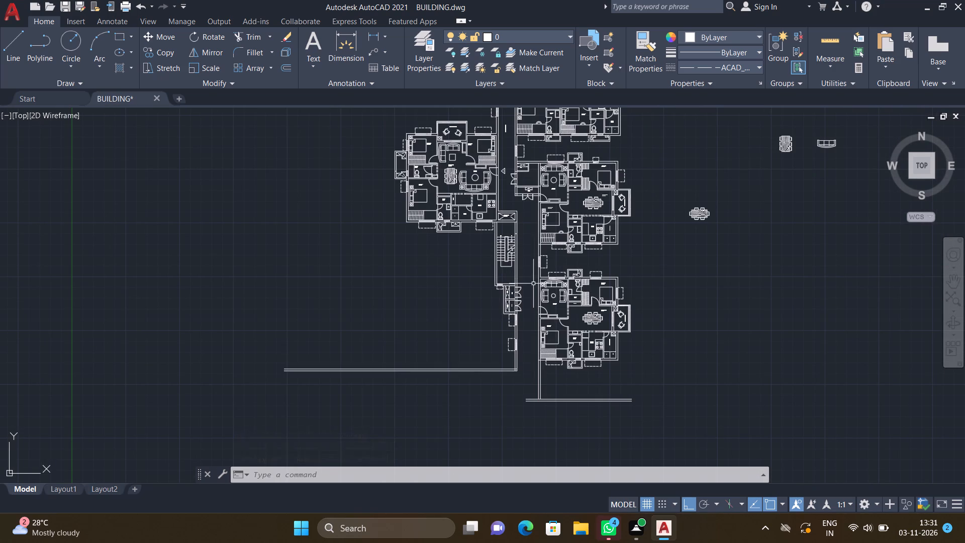
scroll(523, 289, "up", 3)
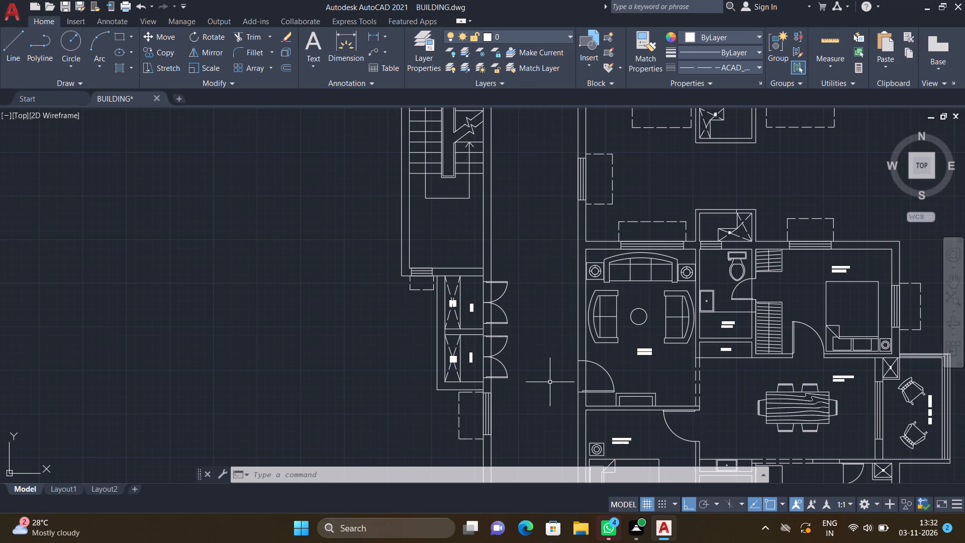
scroll(546, 351, "down", 2)
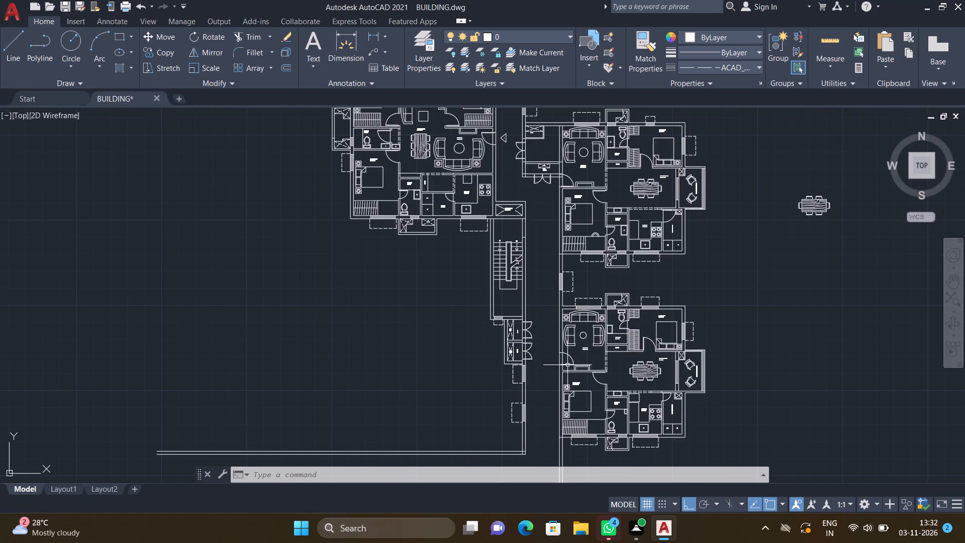
left_click(736, 67)
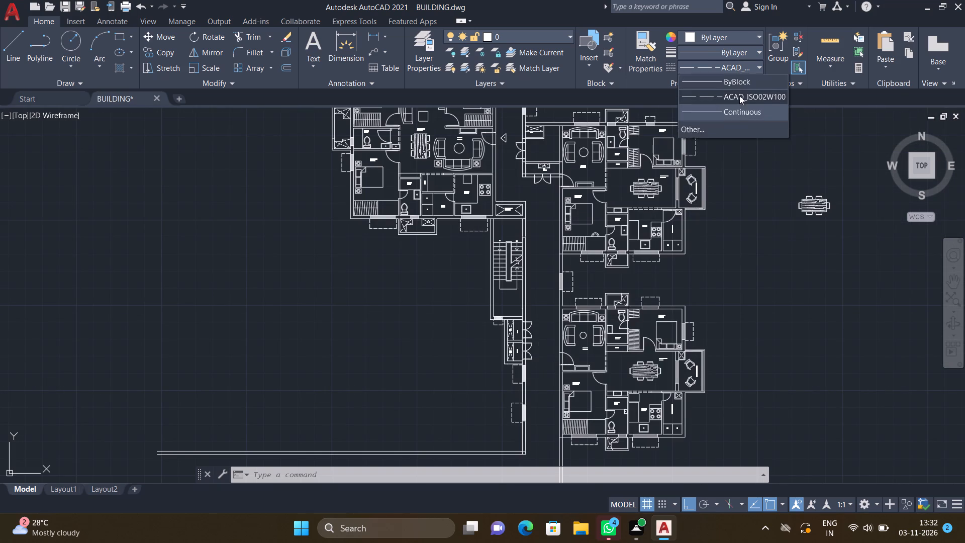
left_click(741, 127)
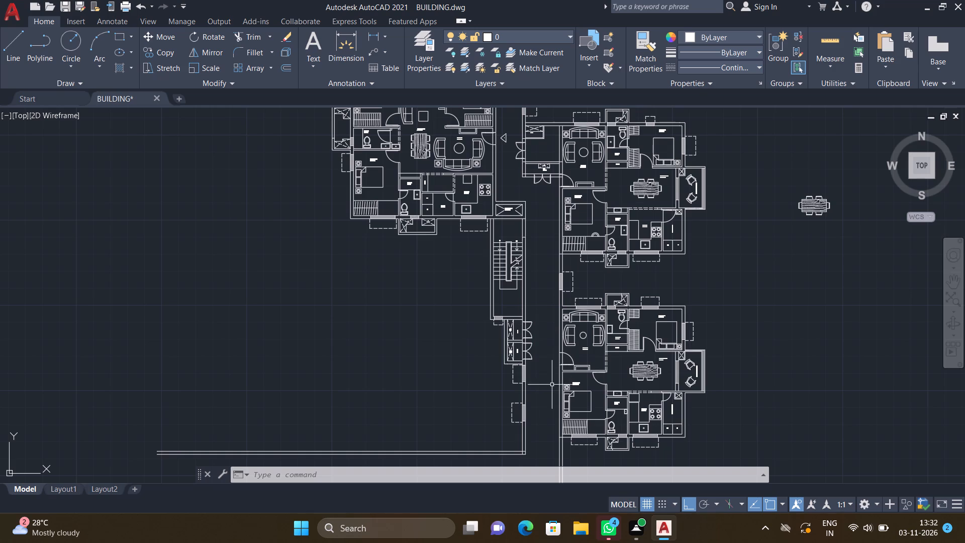
Draw an entrance triangle in the corridor outside the lower flat's DRAWING door, with a vertical side about 2'-2" long and its apex toward the door.
scroll(551, 383, "up", 2)
key("l")
key("Return")
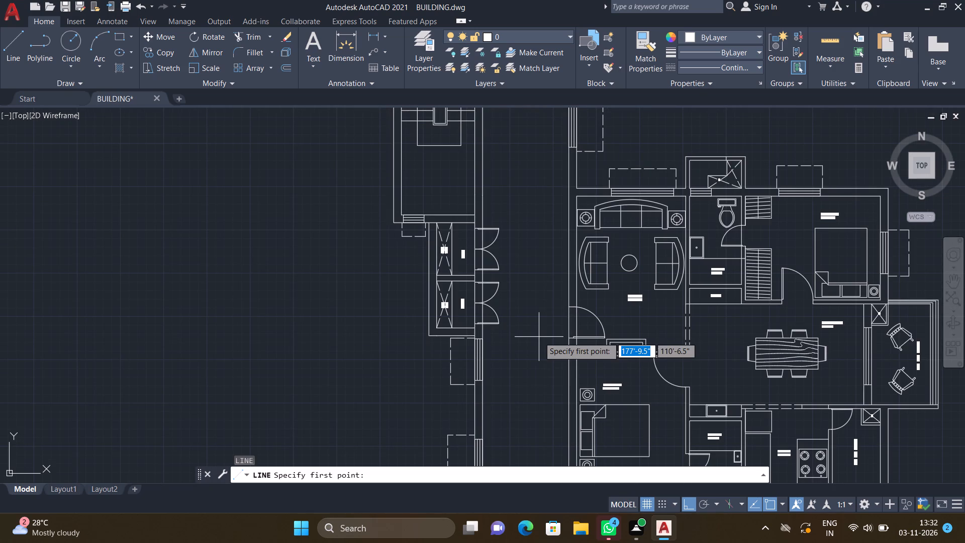
scroll(539, 343, "up", 2)
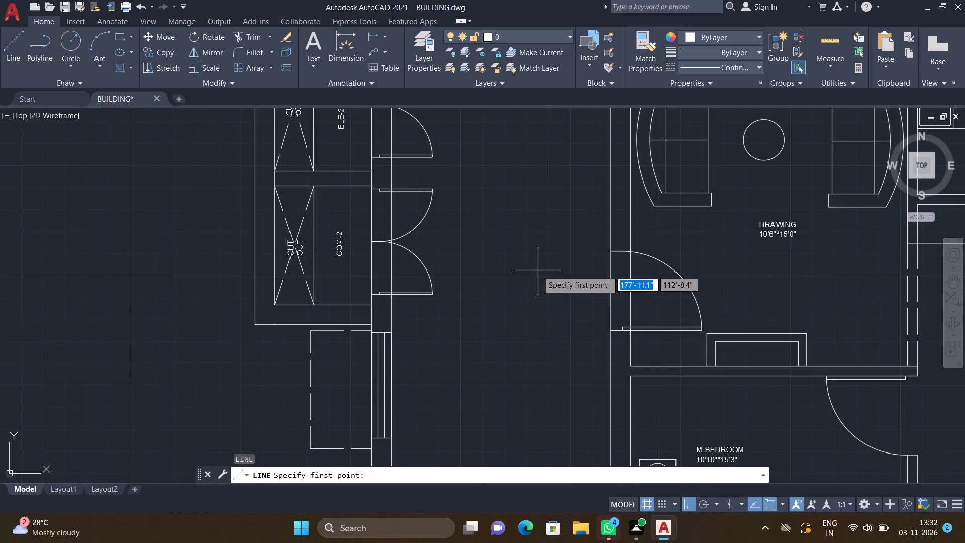
left_click(538, 270)
left_click(538, 328)
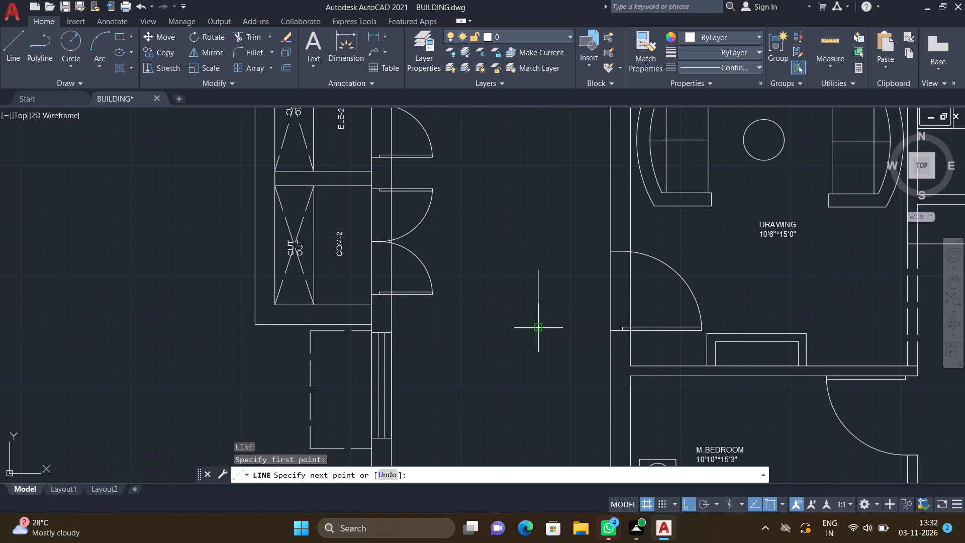
key("Return")
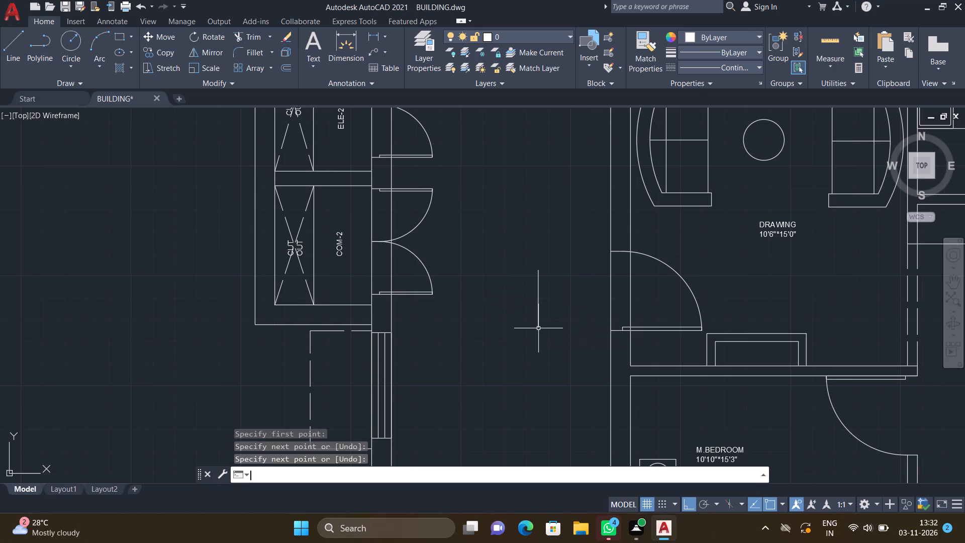
key("F8")
key("l")
key("Return")
scroll(539, 281, "up", 2)
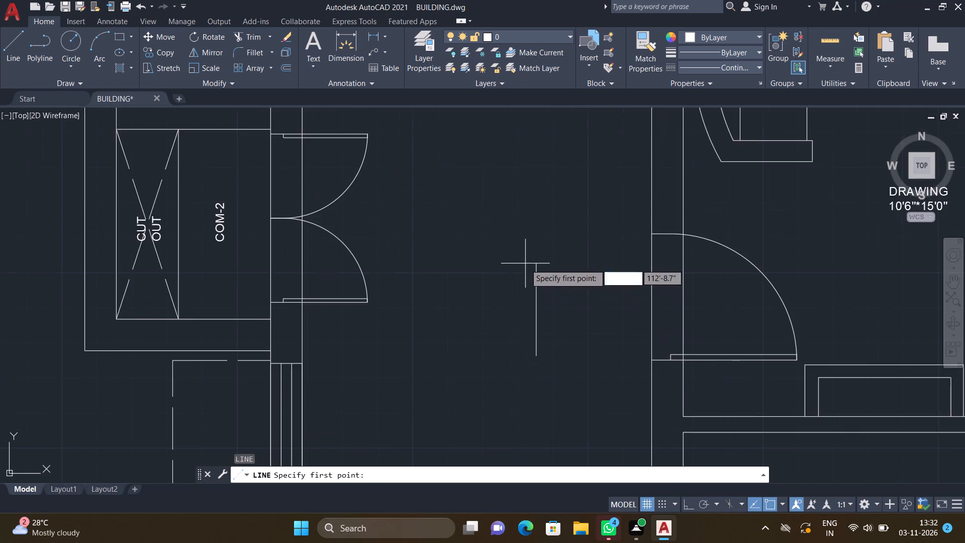
left_click_drag(541, 261, 547, 266)
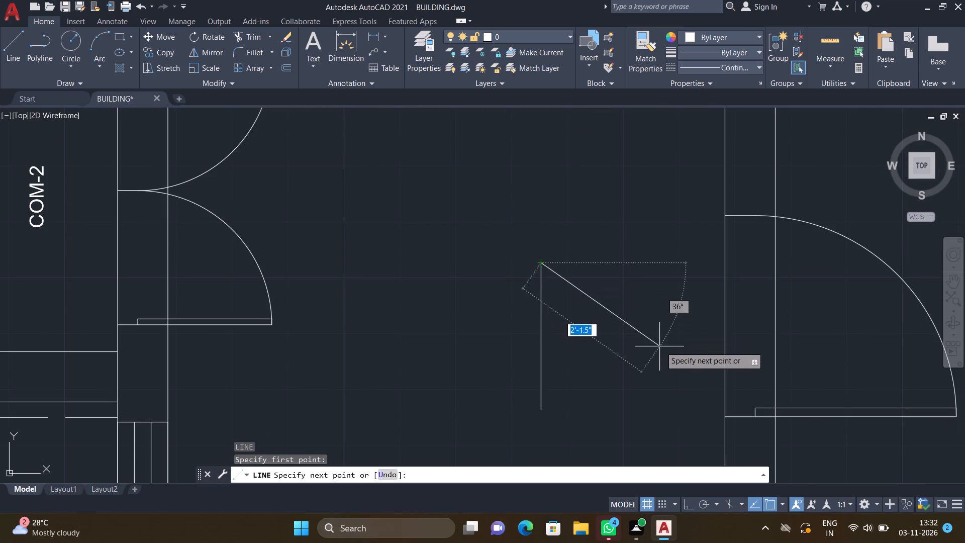
left_click(654, 336)
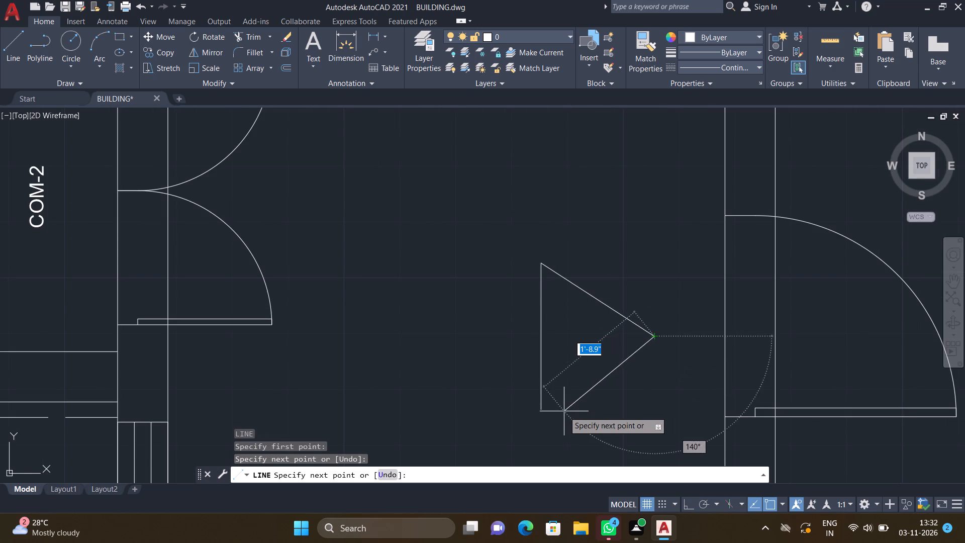
scroll(549, 411, "up", 1)
left_click(535, 408)
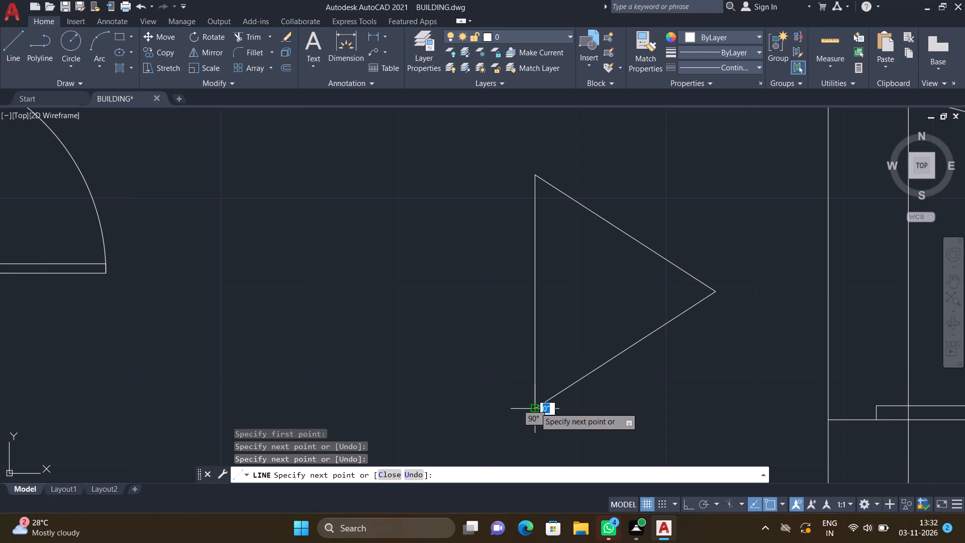
Add the multiline text "8" inside the entrance triangle outside the lower flat's DRAWING door.
key("Return")
key("m")
key("t")
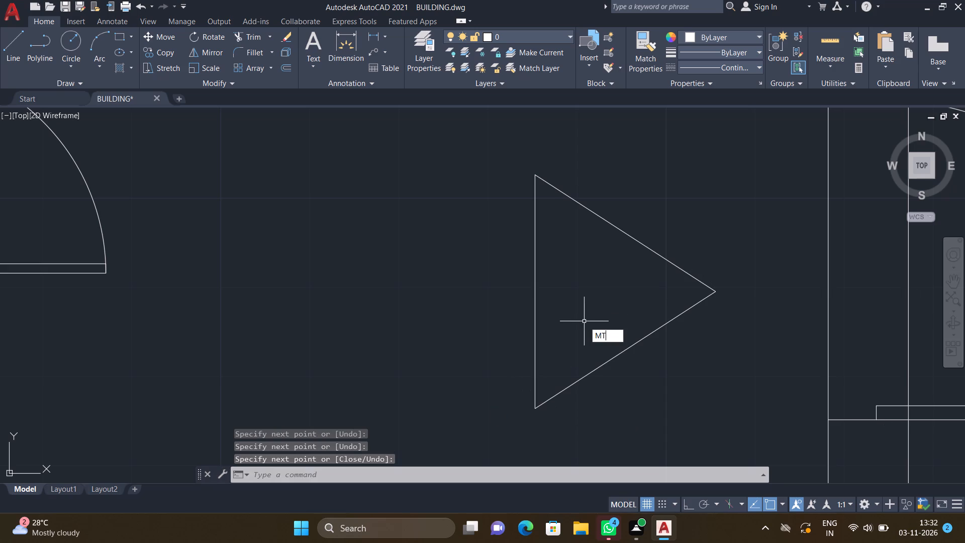
key("Return")
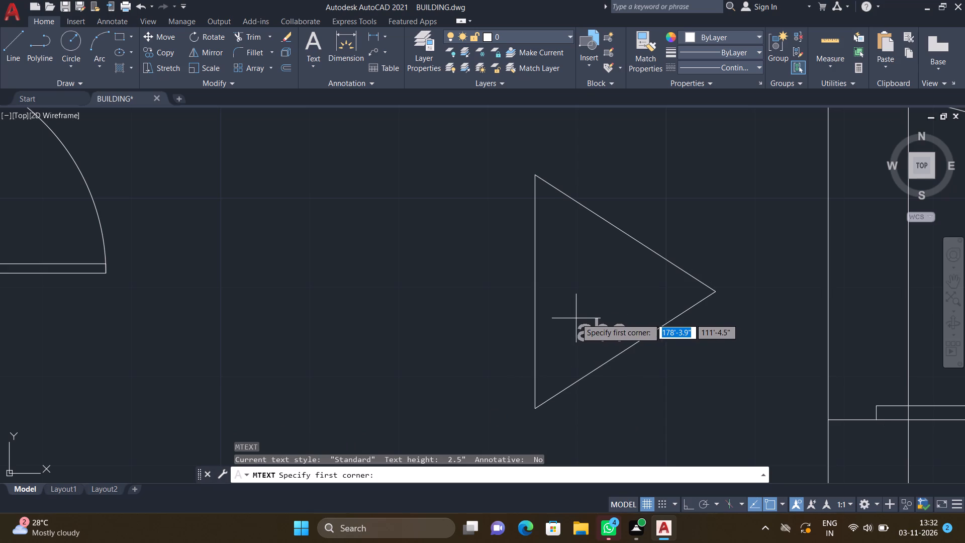
left_click(558, 263)
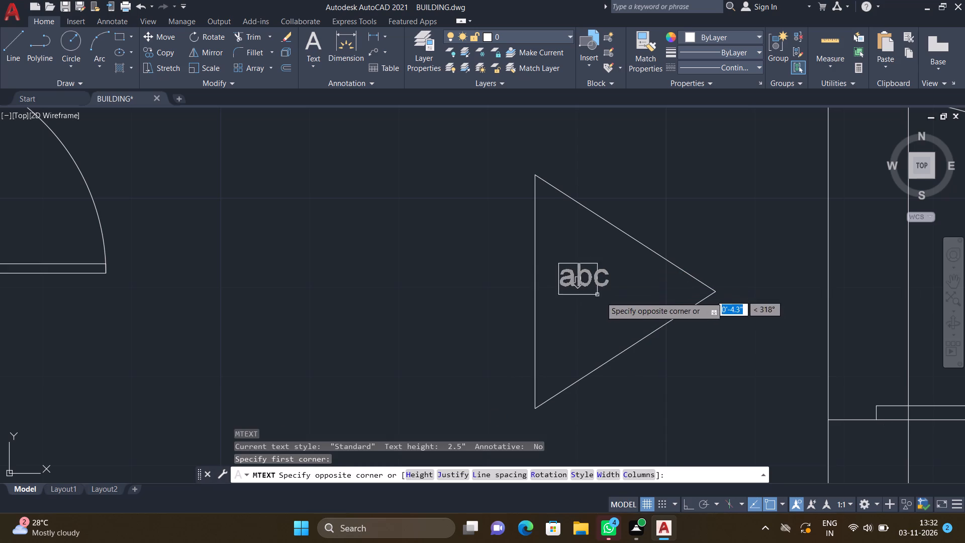
left_click(623, 319)
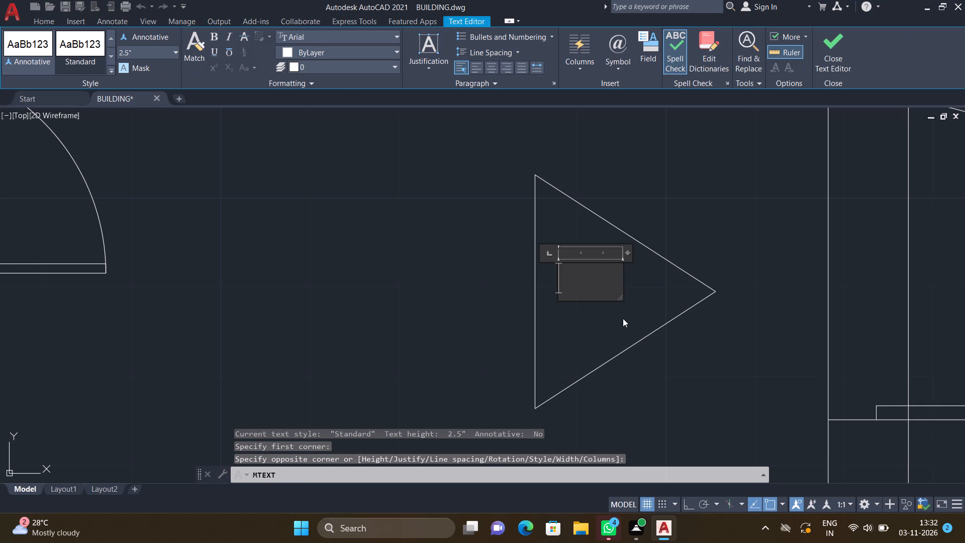
key("8")
key("Return")
key("Escape")
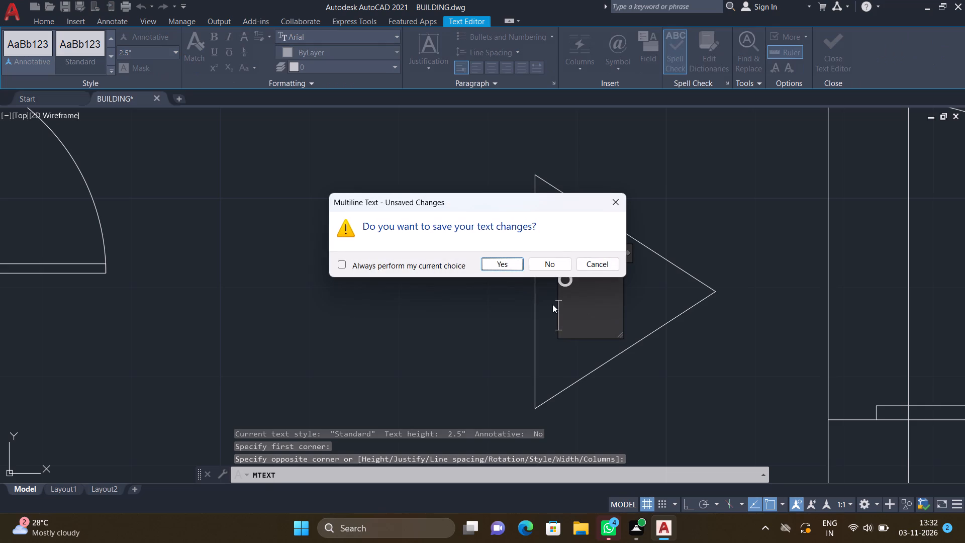
left_click(511, 264)
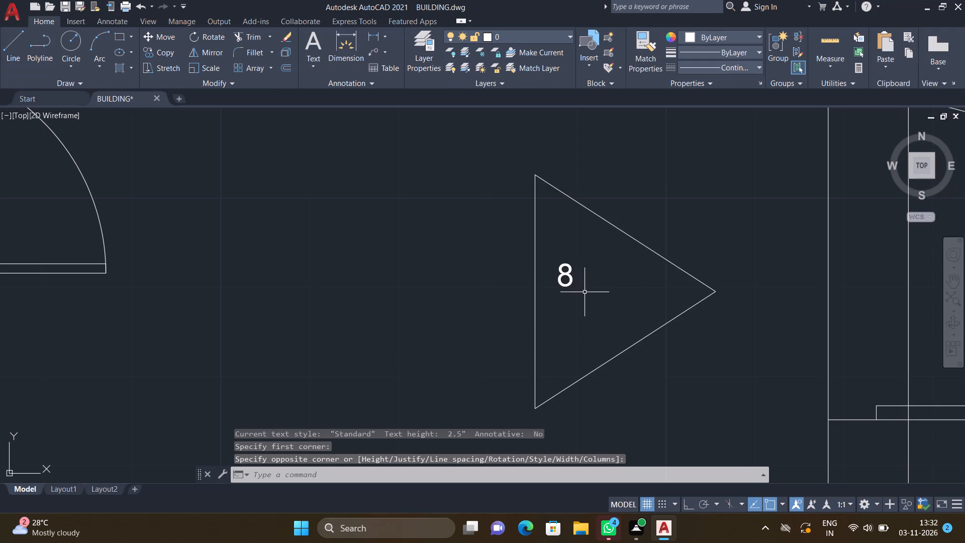
Move the number 8 to the middle of the entrance triangle.
key("m")
key("Return")
scroll(571, 295, "up", 2)
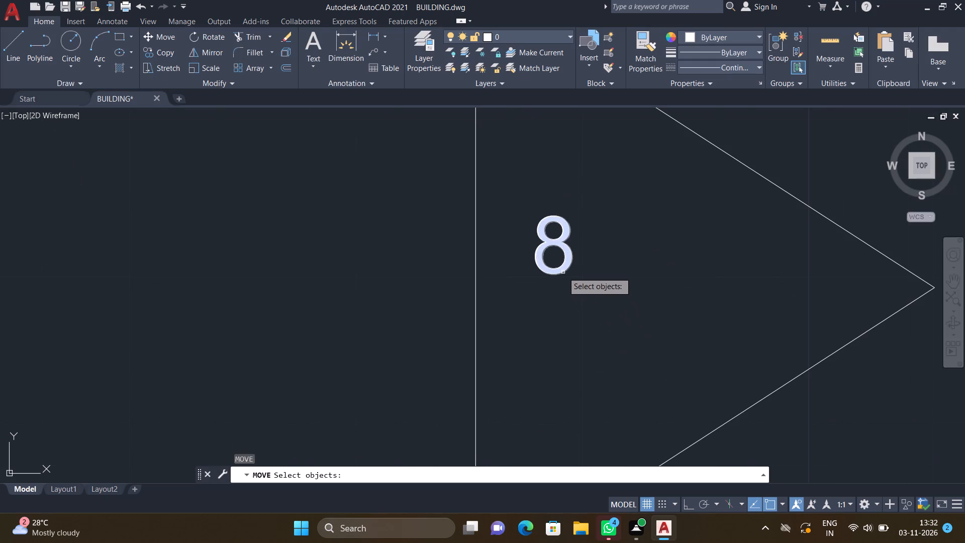
left_click(563, 272)
key("Return")
left_click(552, 271)
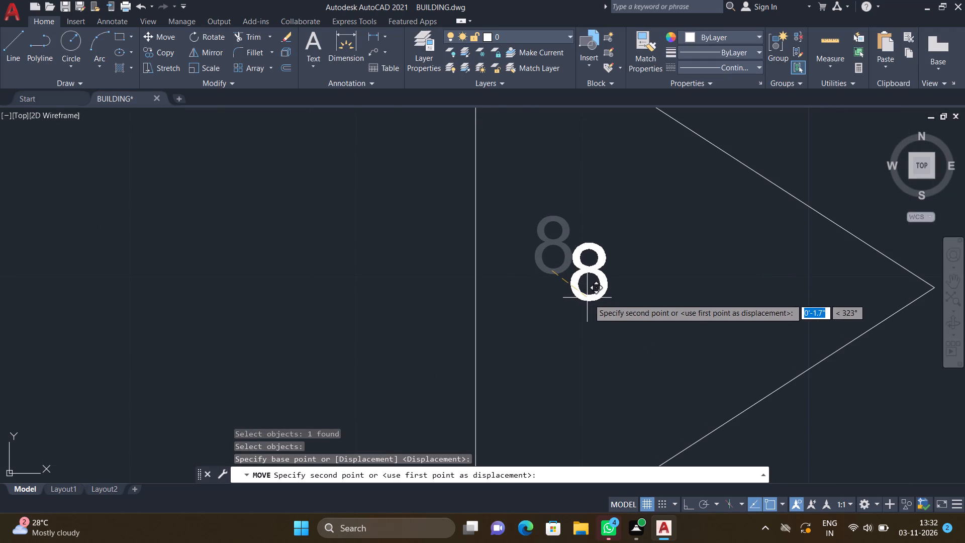
left_click(618, 311)
Add the multiline text "6'6" WIDE CORRIDOR" in the corridor between the lower dashed-outline window and the lower flat's M.BEDROOM.
scroll(603, 307, "down", 3)
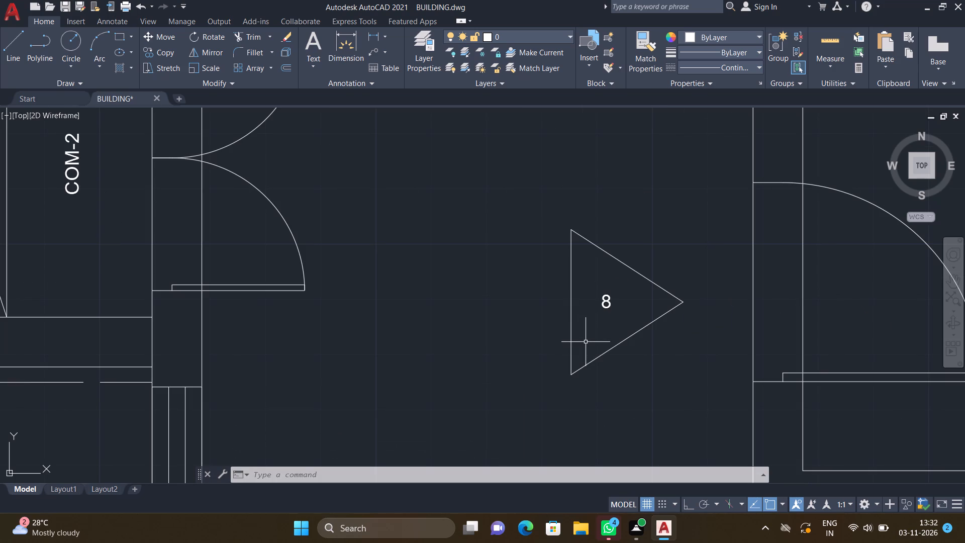
scroll(582, 334, "down", 3)
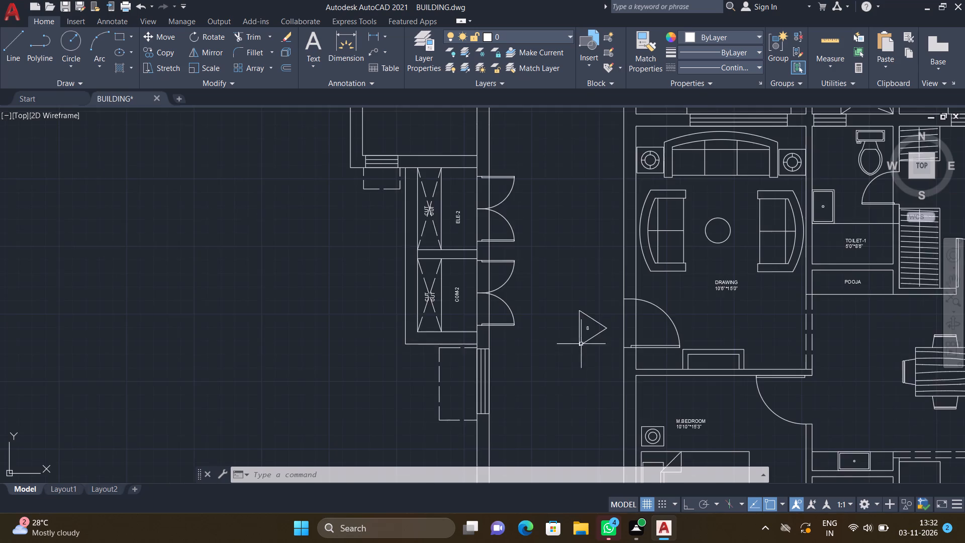
scroll(602, 423, "down", 1)
scroll(525, 271, "down", 3)
scroll(540, 337, "up", 4)
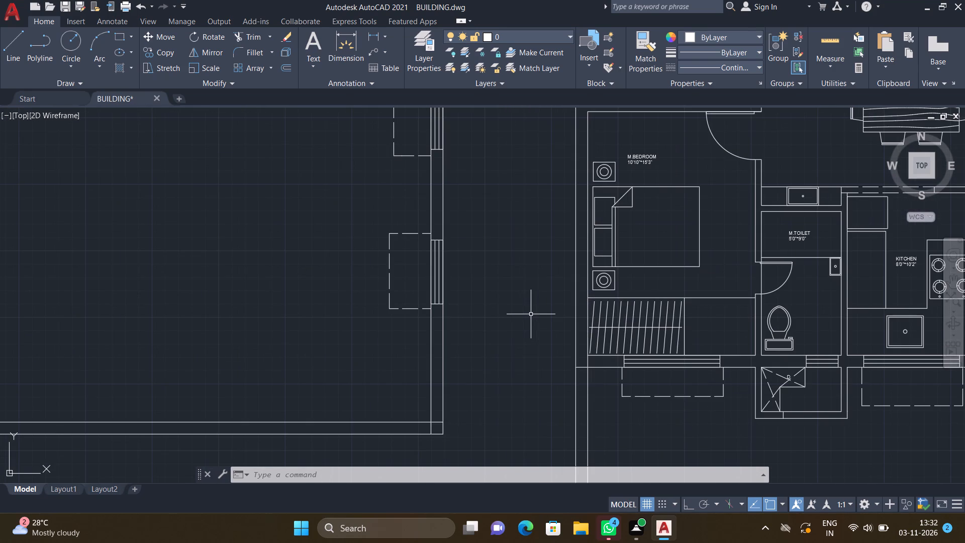
type("MT")
key("Return")
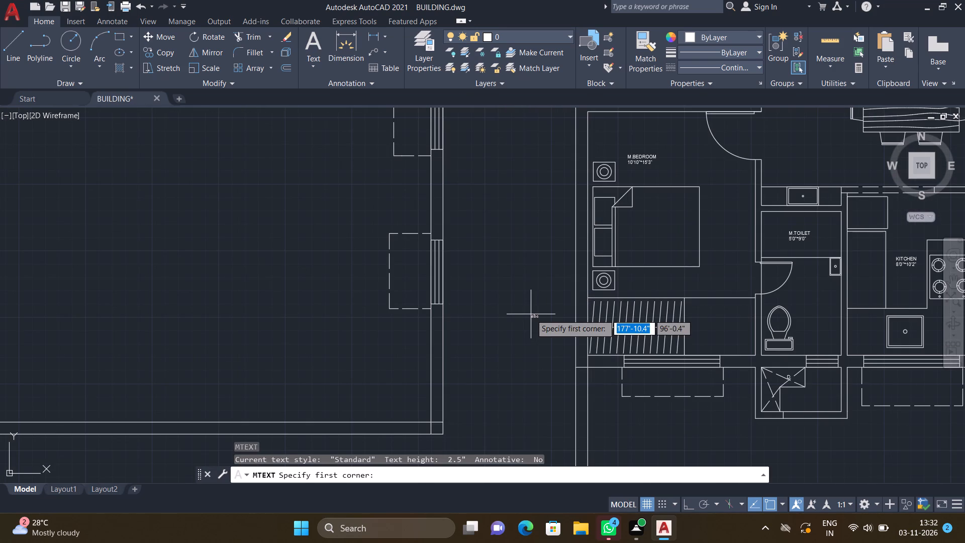
scroll(466, 314, "up", 1)
left_click_drag(455, 289, 460, 298)
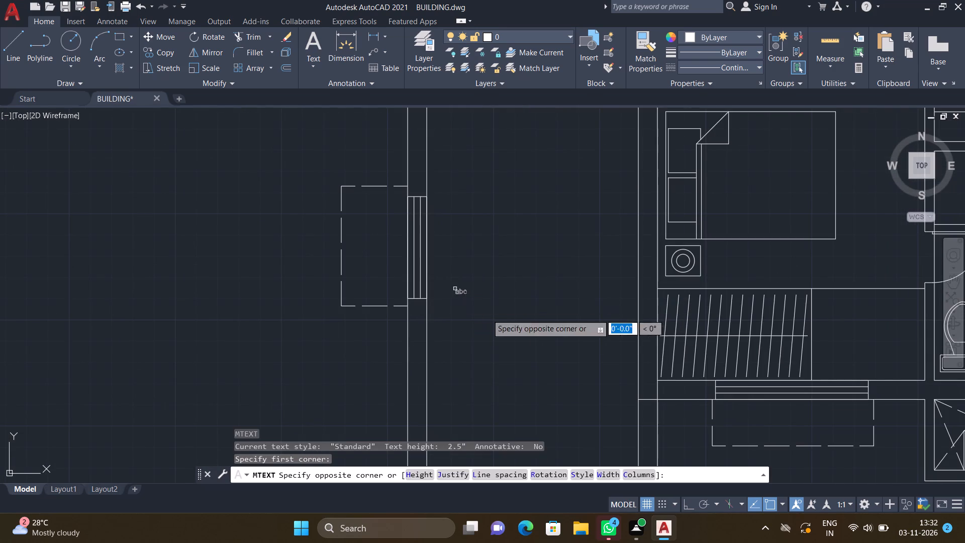
left_click(610, 351)
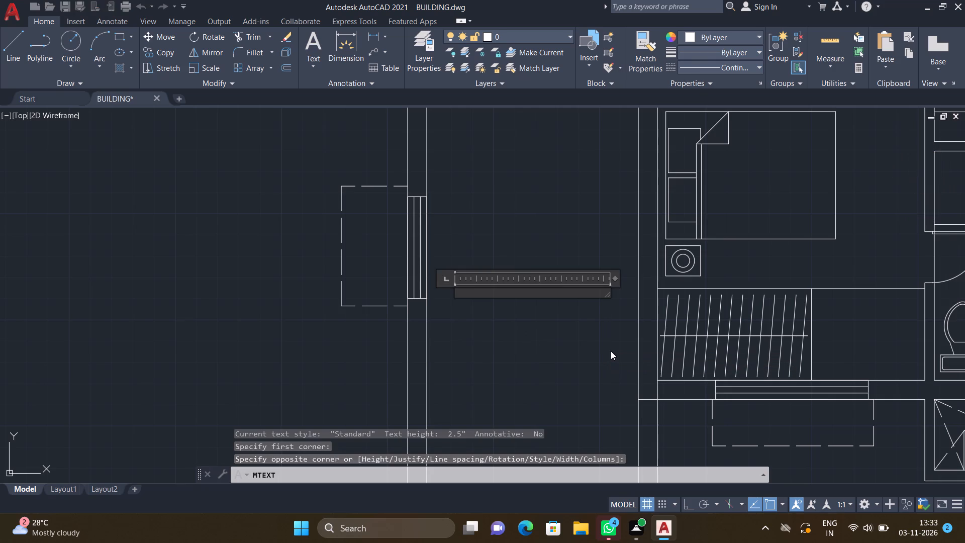
type("6'")
type("6\" WIDE")
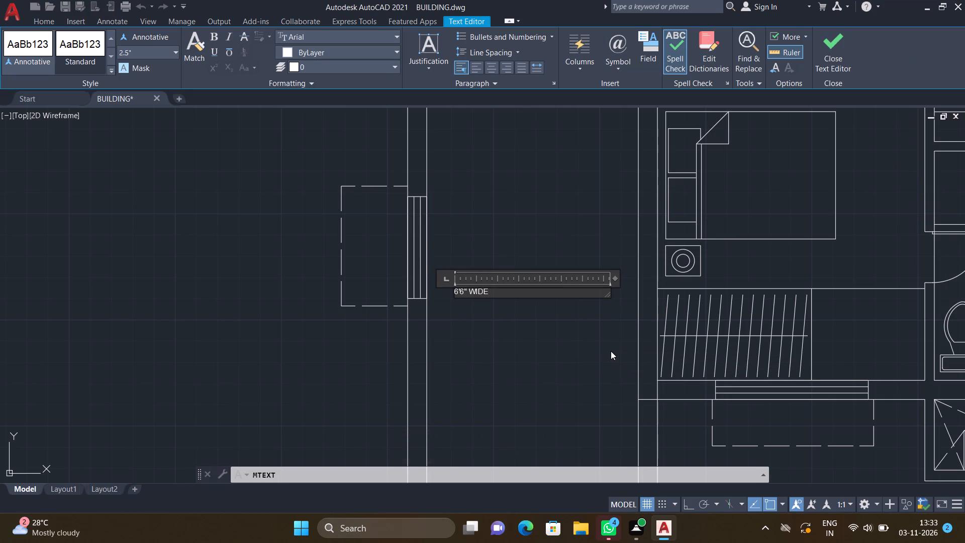
key("space")
type("CORRI")
type("DOR")
key("Return")
key("Escape")
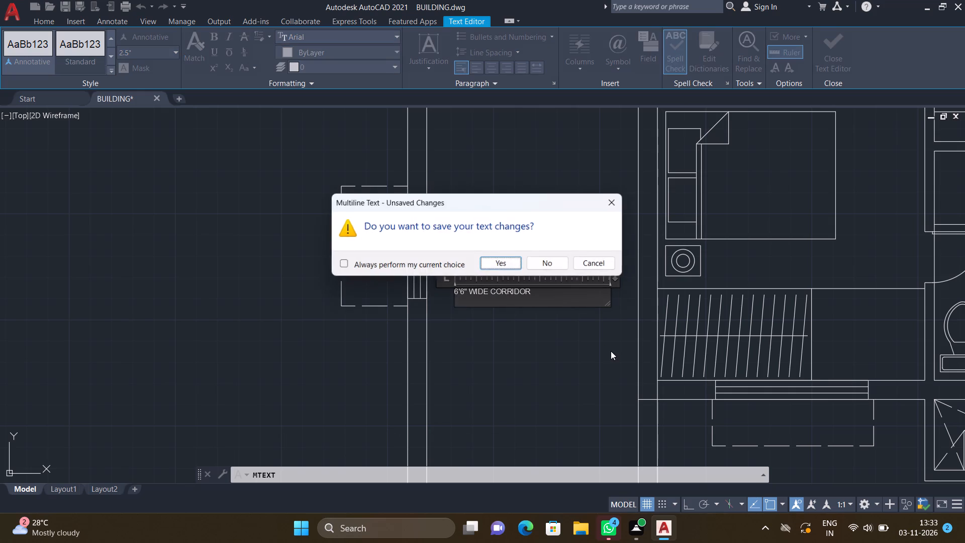
left_click(511, 261)
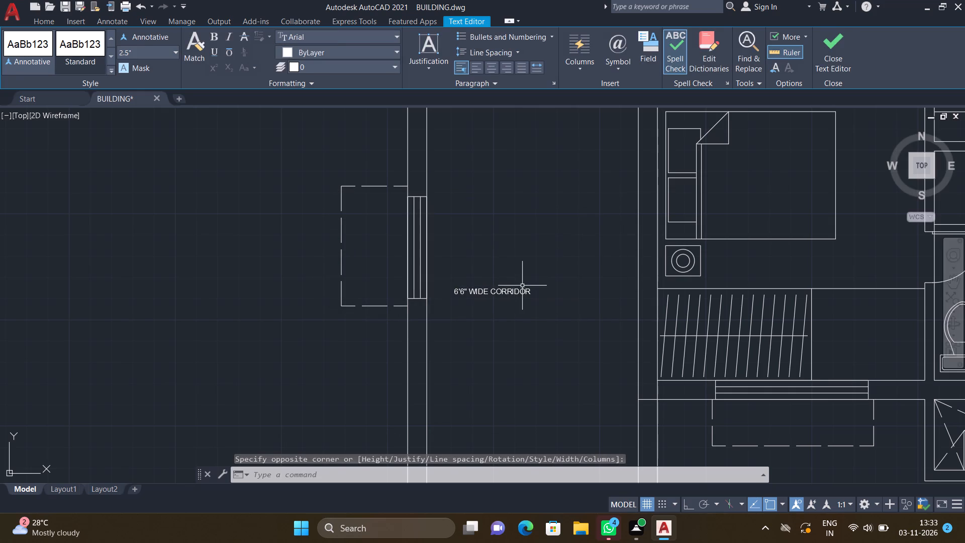
Rotate the 6'6" WIDE CORRIDOR label 90° counterclockwise so it runs along the corridor, with Ortho on.
type("RO")
key("Return")
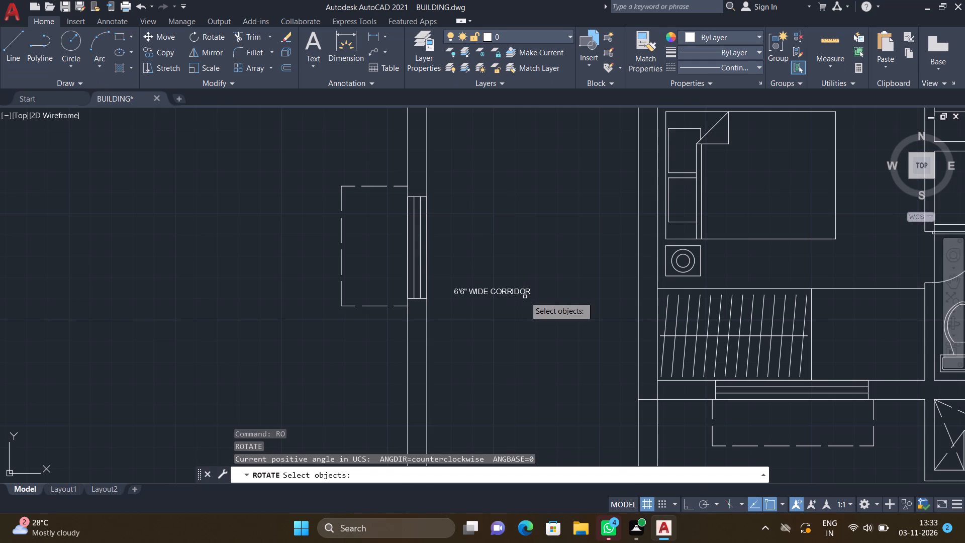
key("F8")
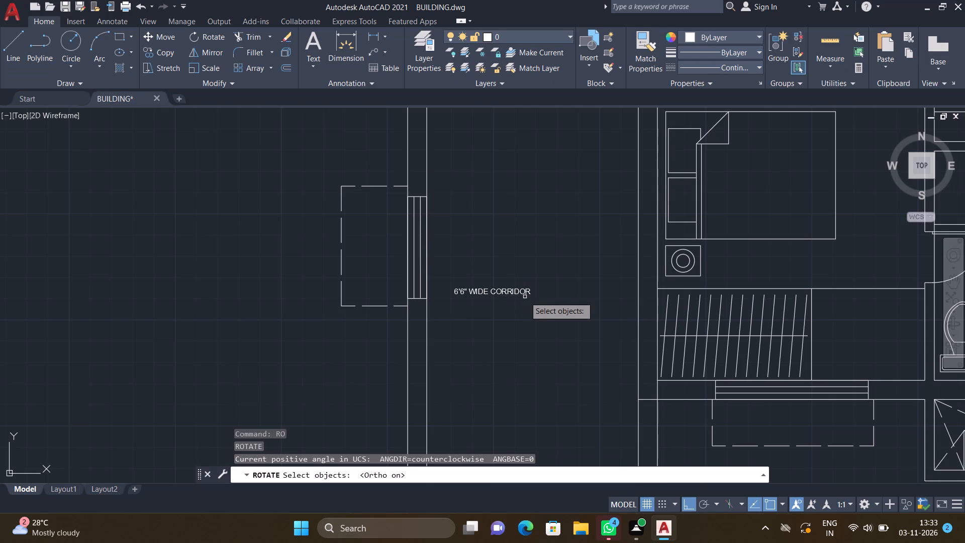
left_click_drag(548, 310, 542, 307)
left_click(446, 262)
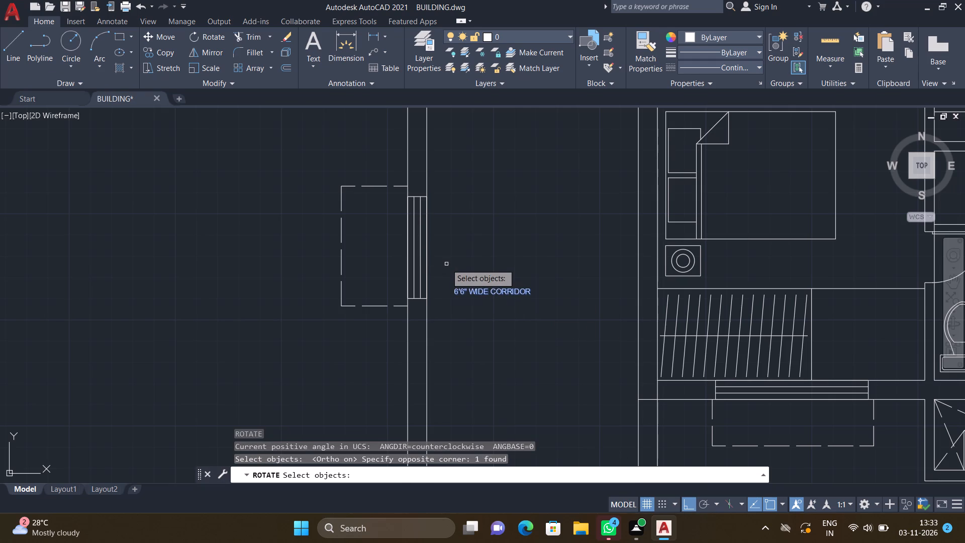
key("Return")
left_click(490, 289)
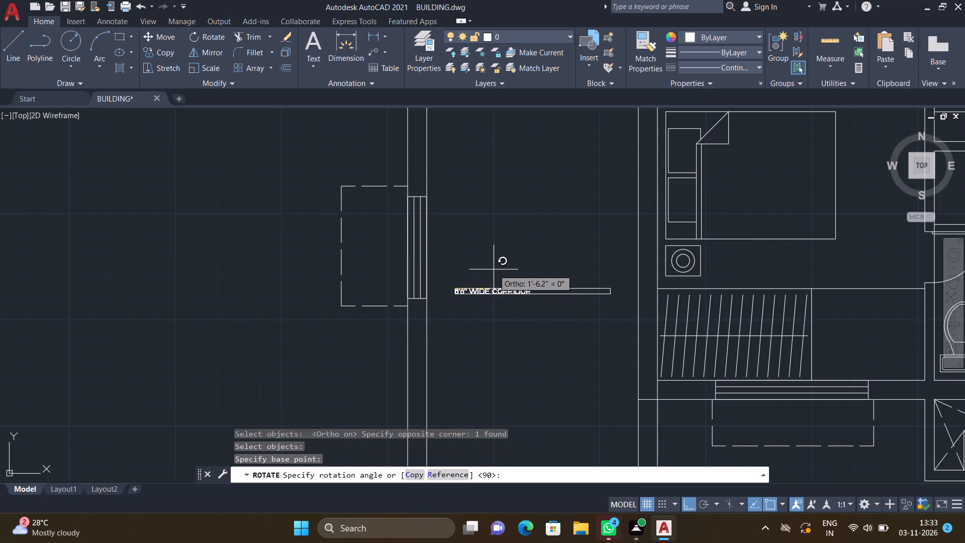
left_click(480, 244)
Move the rotated 6'6" WIDE CORRIDOR label to the middle of the corridor's width, with Ortho off.
key("m")
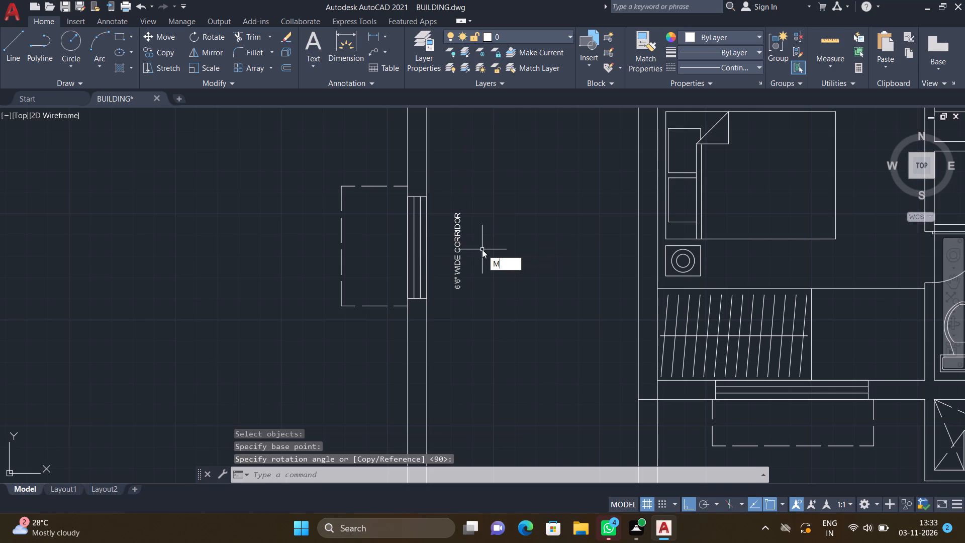
key("Return")
key("F8")
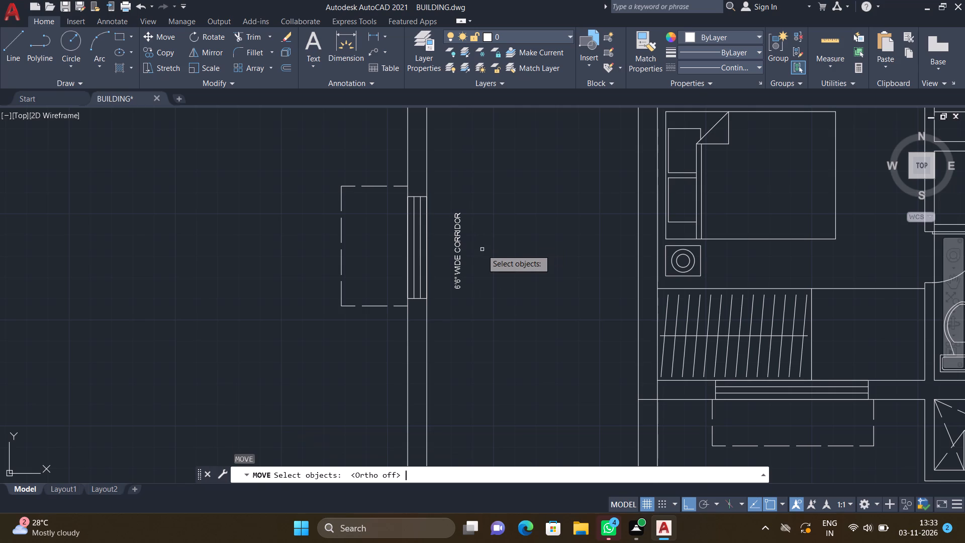
left_click(456, 283)
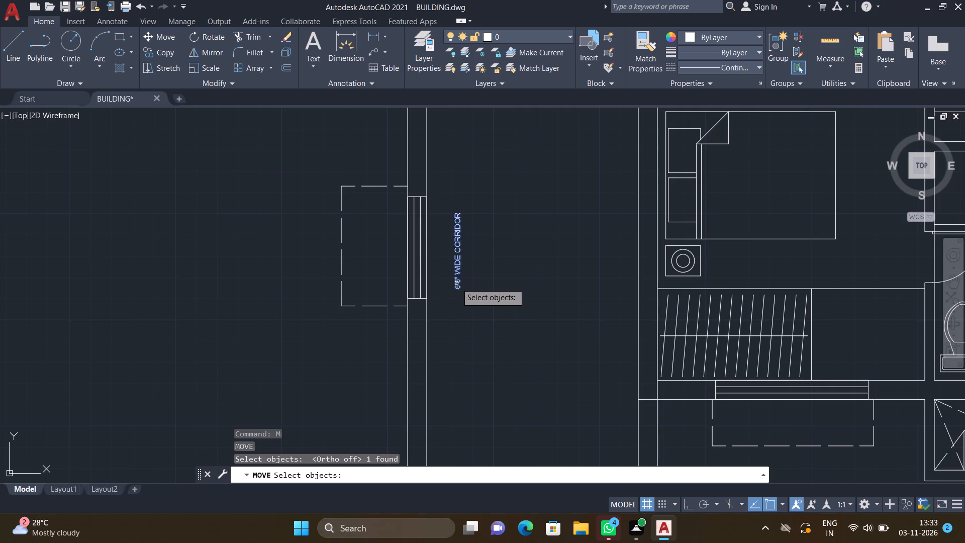
key("Return")
left_click(459, 289)
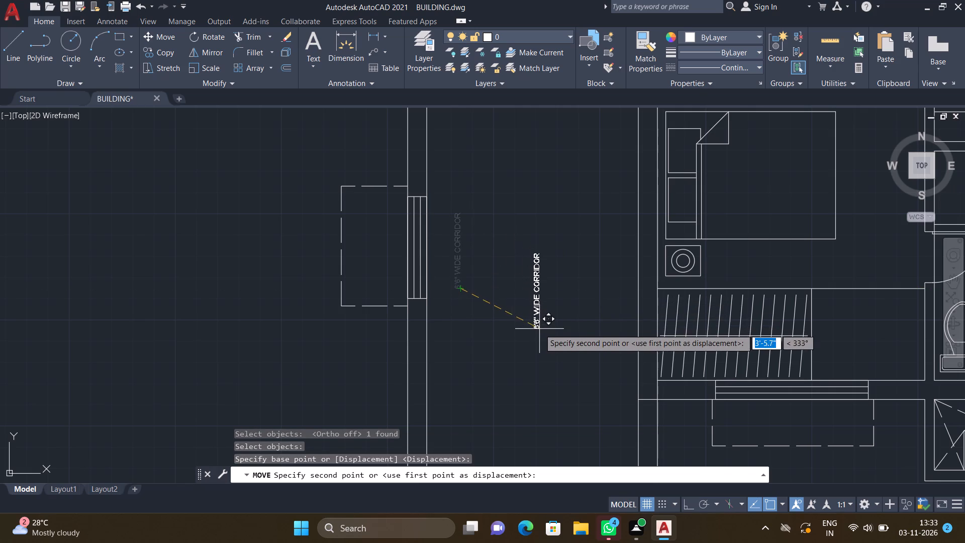
left_click(528, 324)
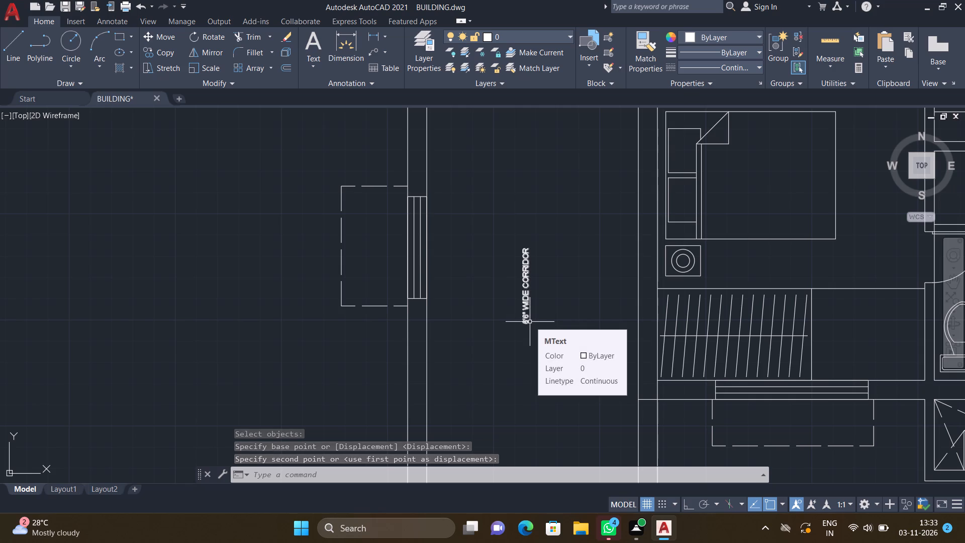
Trim the two overlapping inner wall lines at the corner where the corridor's outer wall meets the long horizontal wall.
scroll(530, 321, "down", 4)
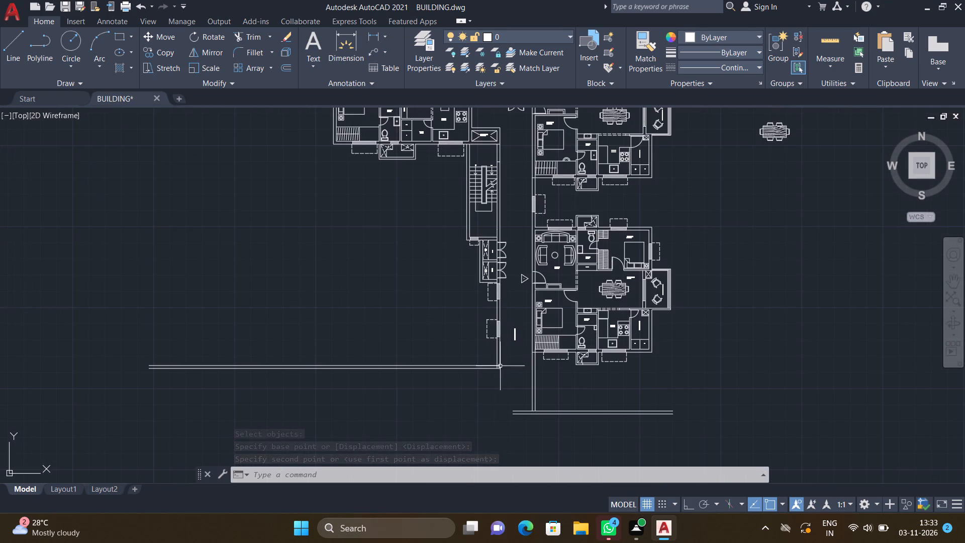
scroll(486, 406, "down", 1)
scroll(470, 407, "up", 3)
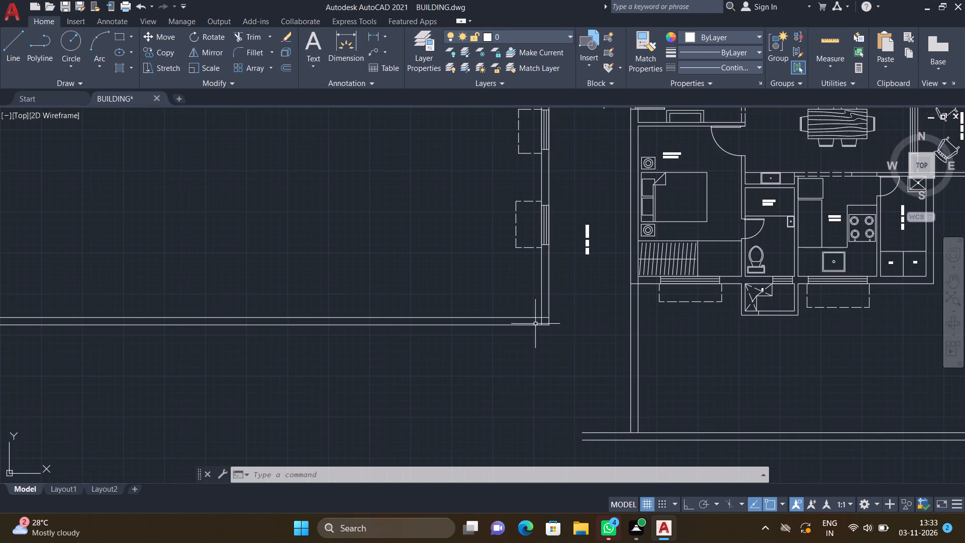
scroll(542, 320, "up", 3)
type("TR")
key("Return")
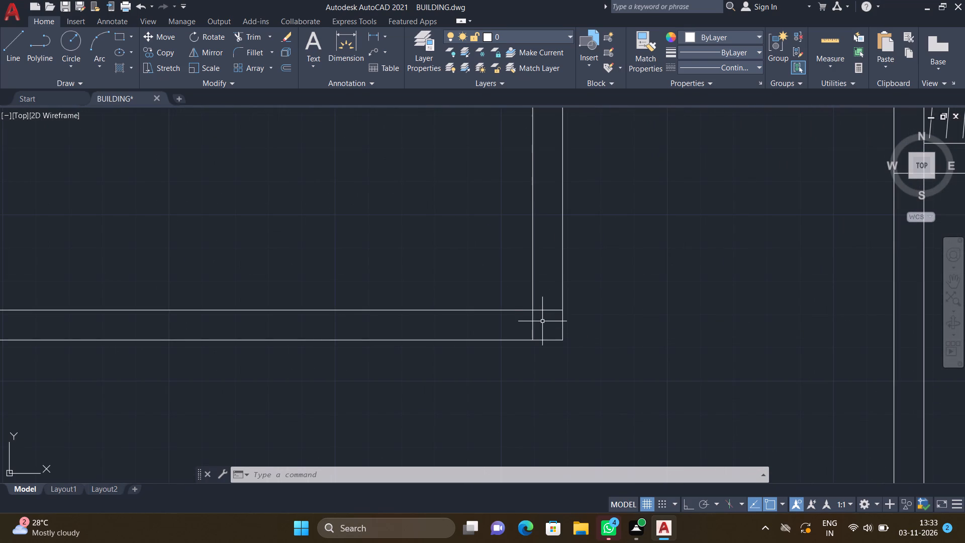
left_click(541, 310)
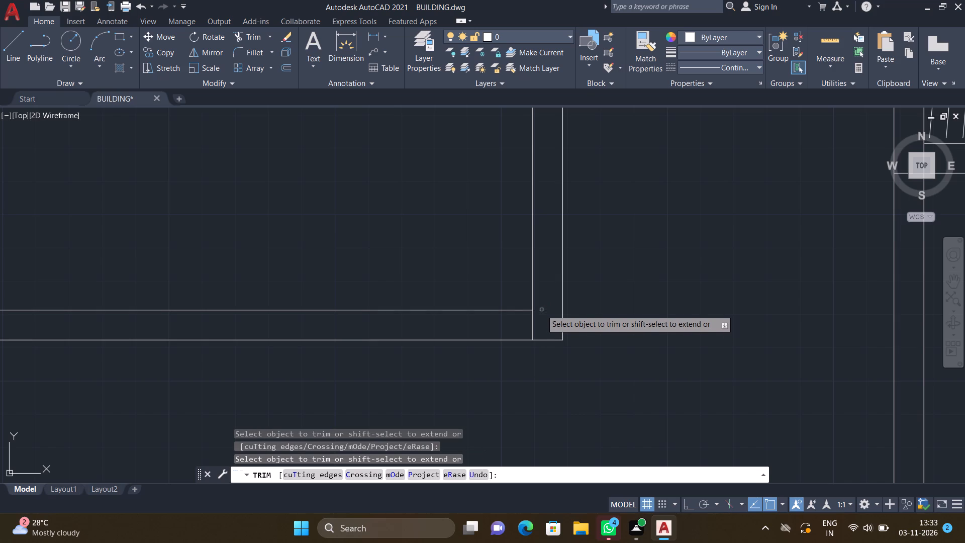
left_click(532, 328)
scroll(533, 328, "down", 3)
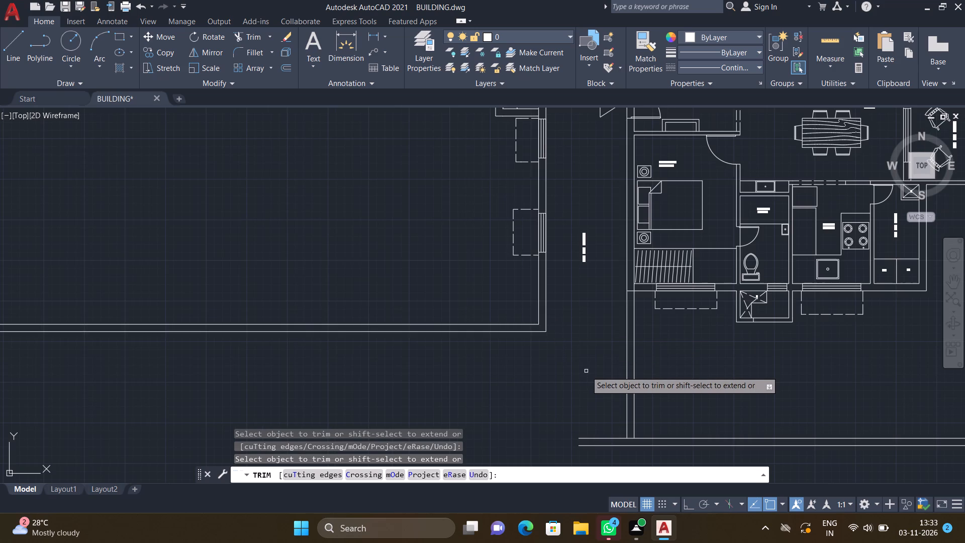
key("Escape")
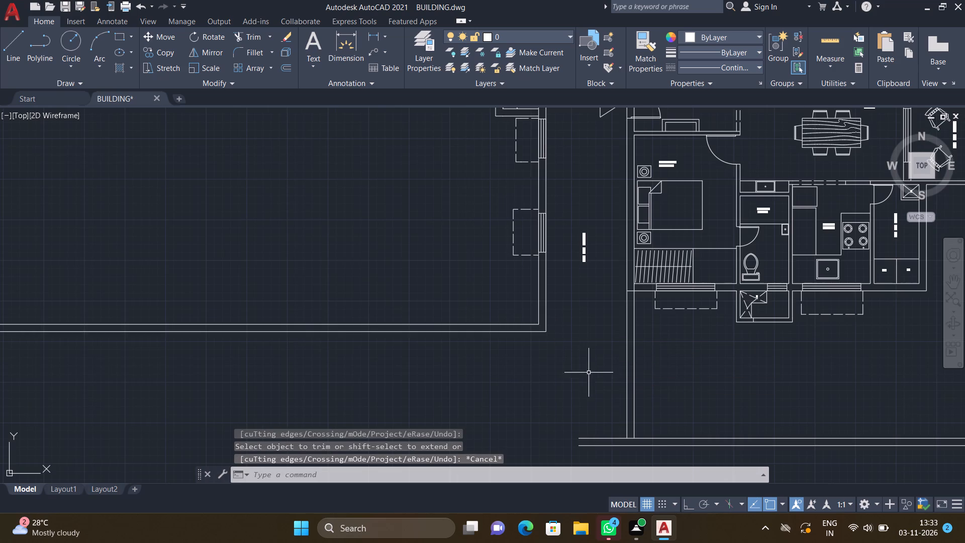
Move the stray toilet symbol from the far side of the plan to just below the spare door and window symbols.
scroll(597, 388, "down", 4)
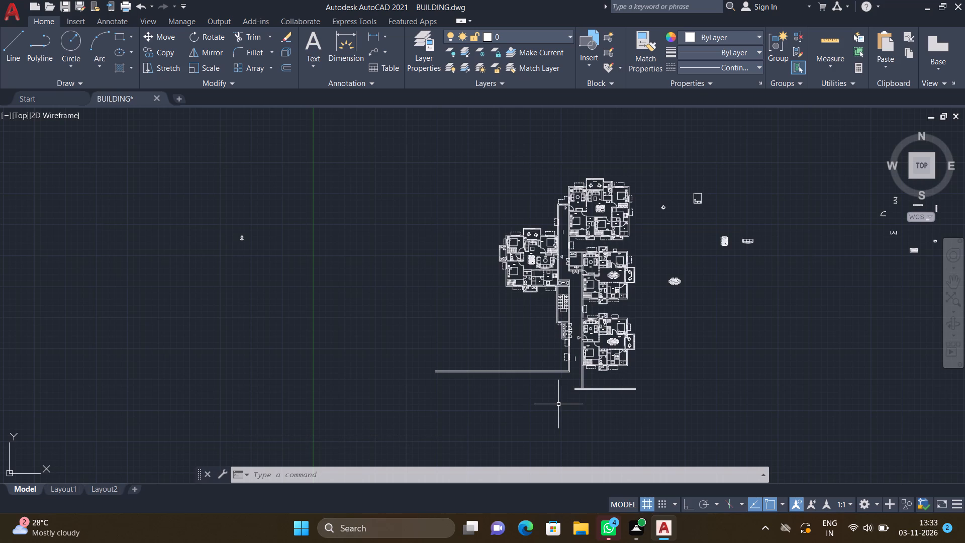
scroll(249, 245, "up", 2)
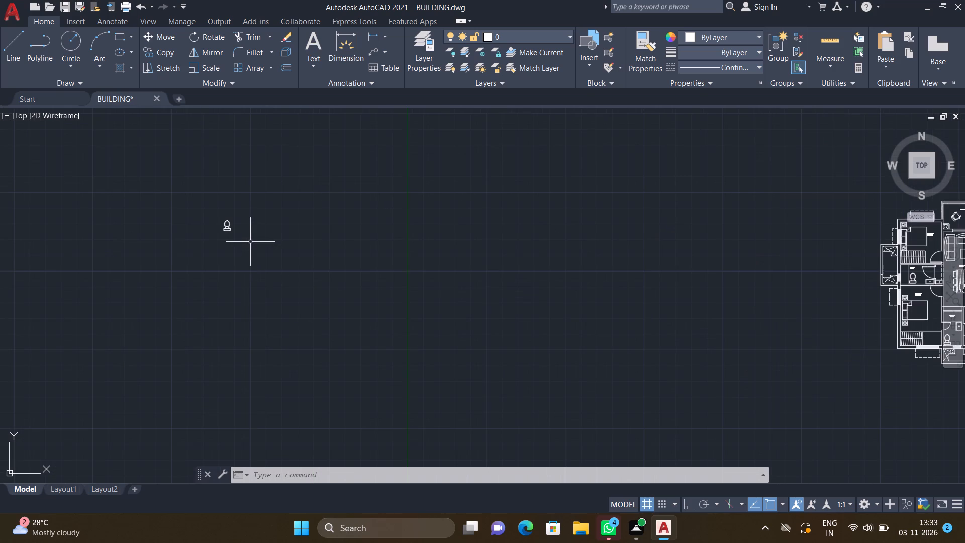
key("m")
key("Return")
left_click_drag(258, 255, 248, 239)
left_click(195, 172)
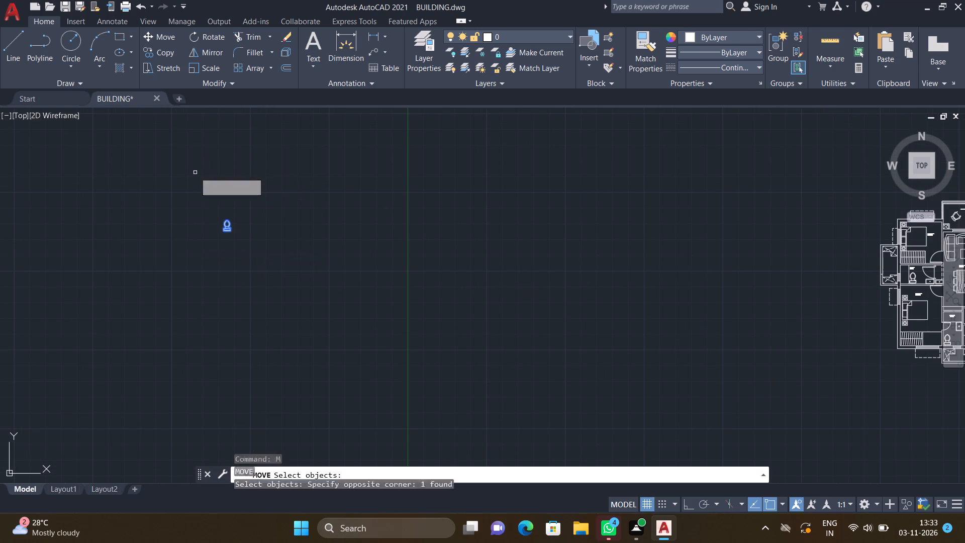
key("Return")
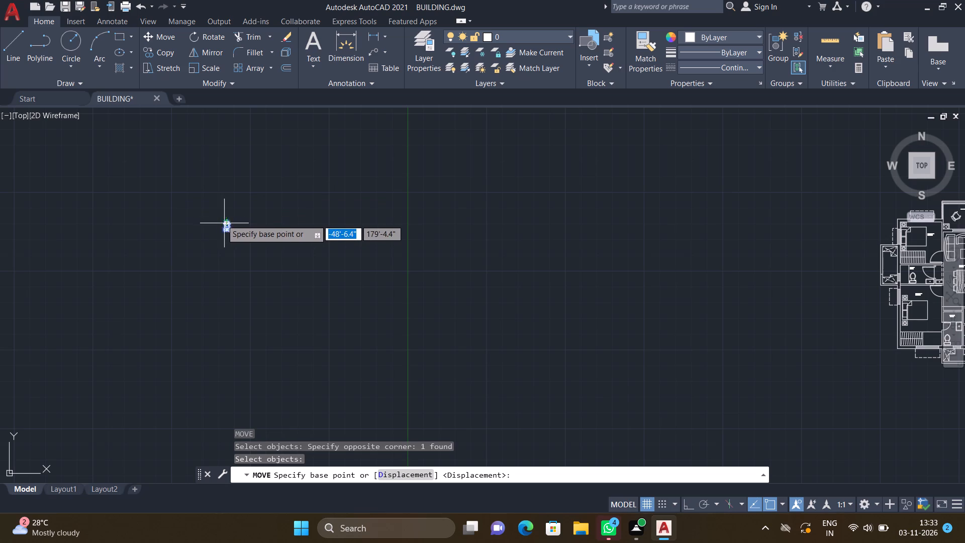
left_click(222, 220)
scroll(391, 286, "down", 4)
scroll(615, 303, "up", 2)
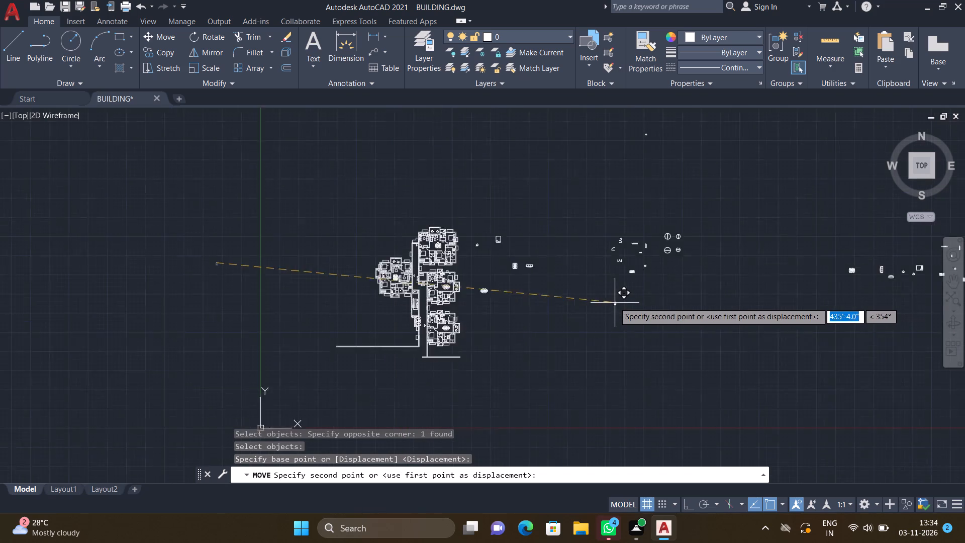
scroll(614, 302, "up", 1)
left_click(642, 293)
scroll(369, 309, "down", 1)
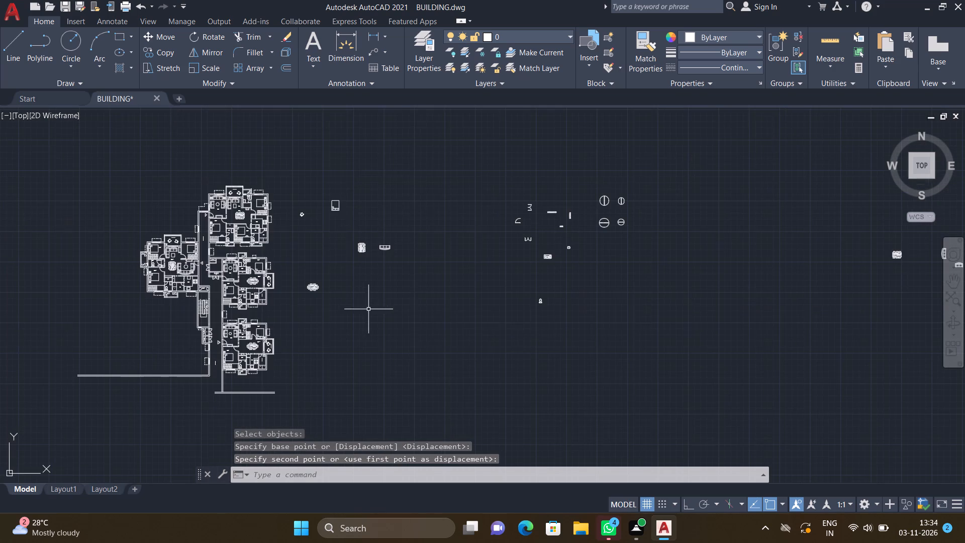
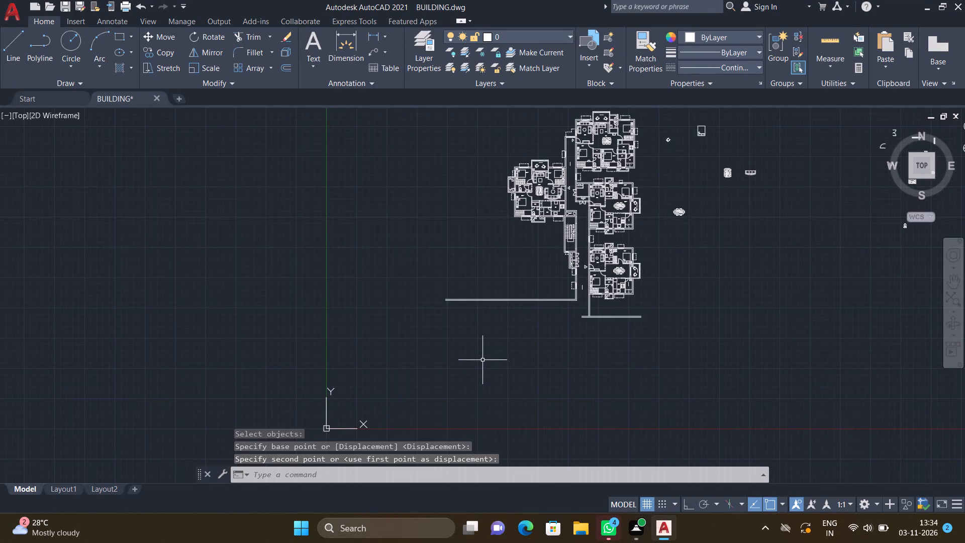
Save the BUILDING drawing under its existing name.
key("ctrl+s")
key("ctrl+s")
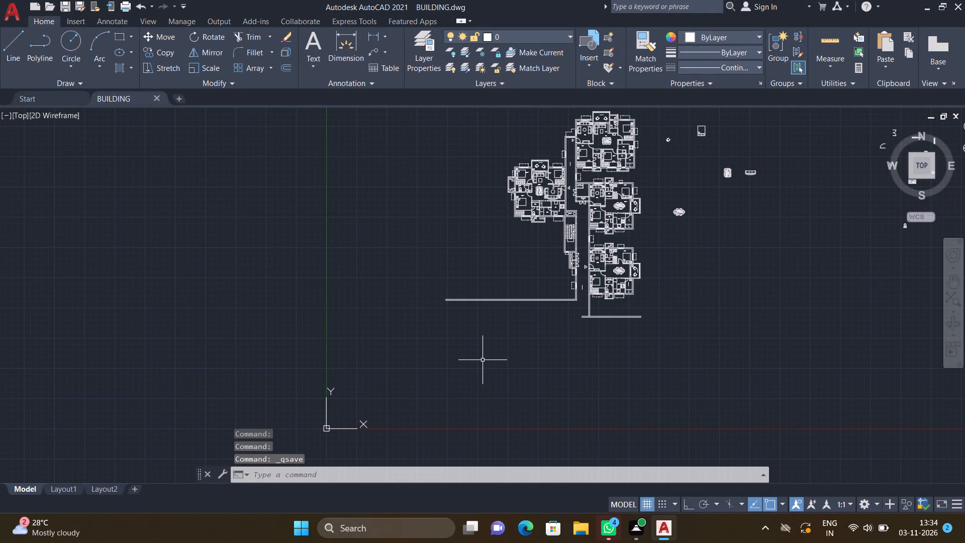
key("ctrl+s")
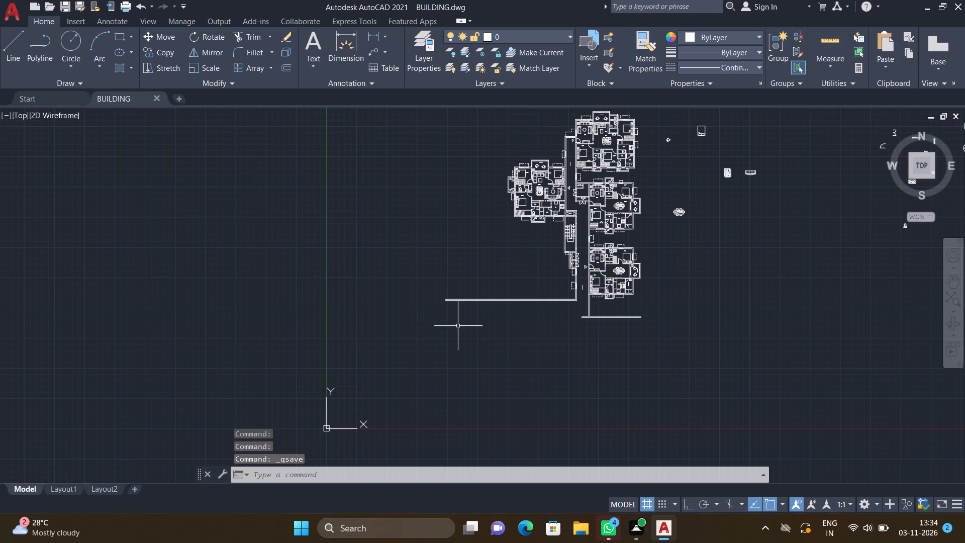
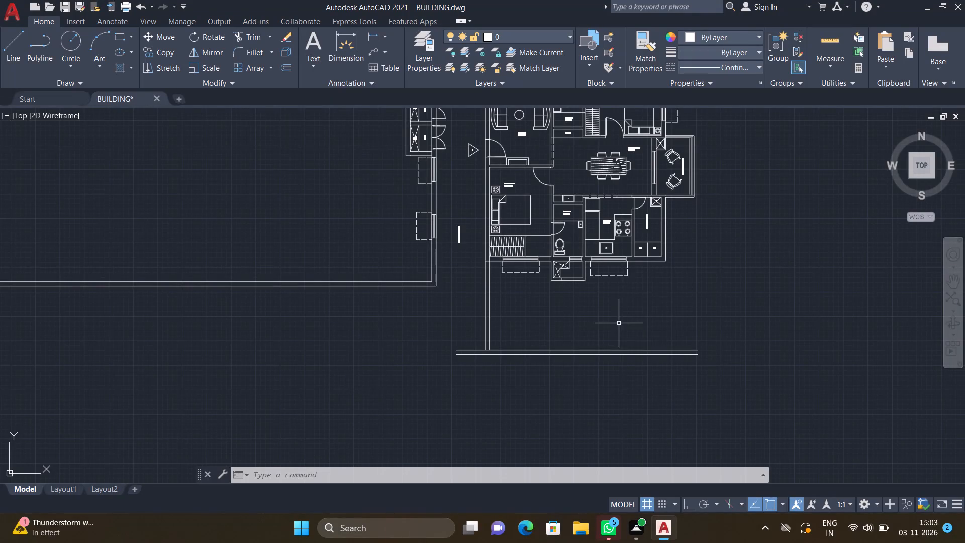
With Ortho on, draw a line about 80' long straight down from the west end of the double wall below the southernmost flat.
key("l")
key("Return")
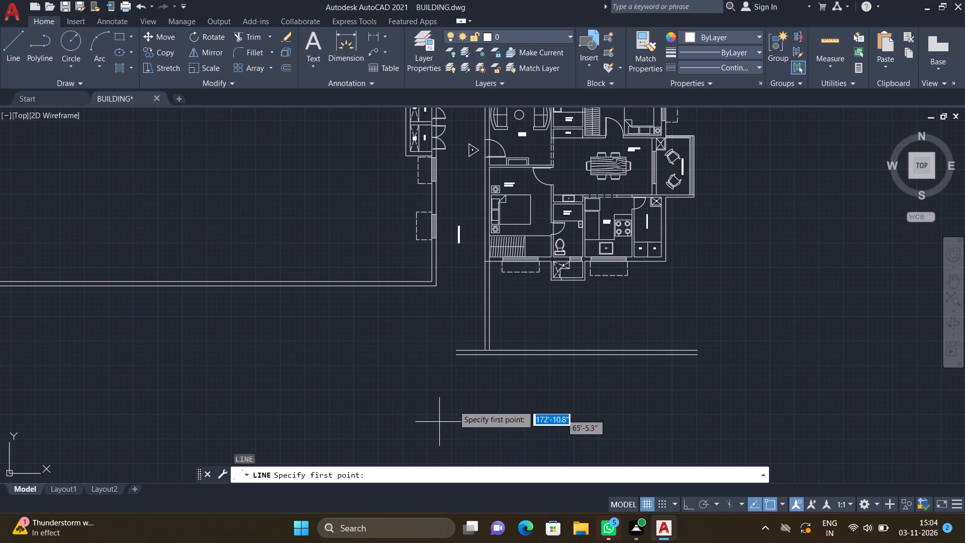
scroll(449, 353, "up", 2)
left_click_drag(460, 347, 461, 352)
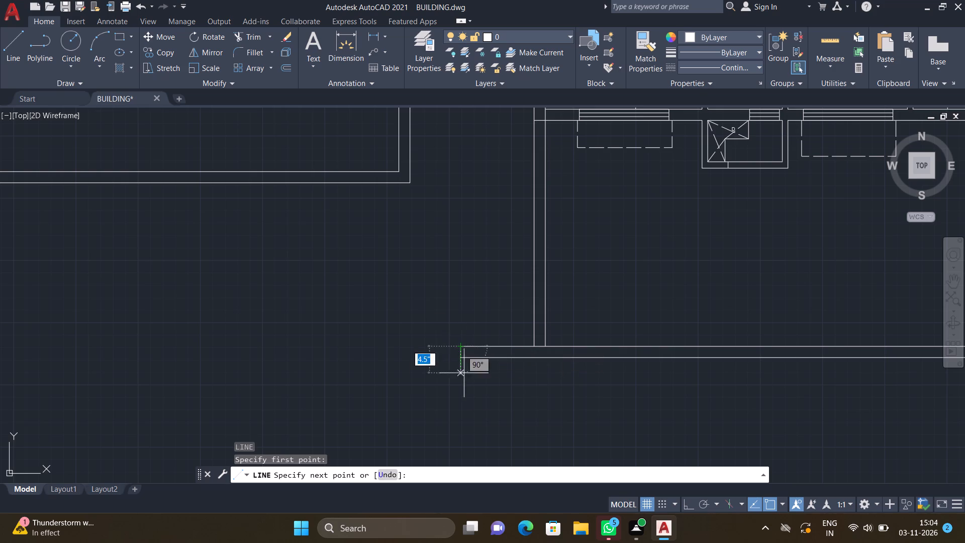
scroll(464, 412, "down", 10)
scroll(461, 455, "up", 3)
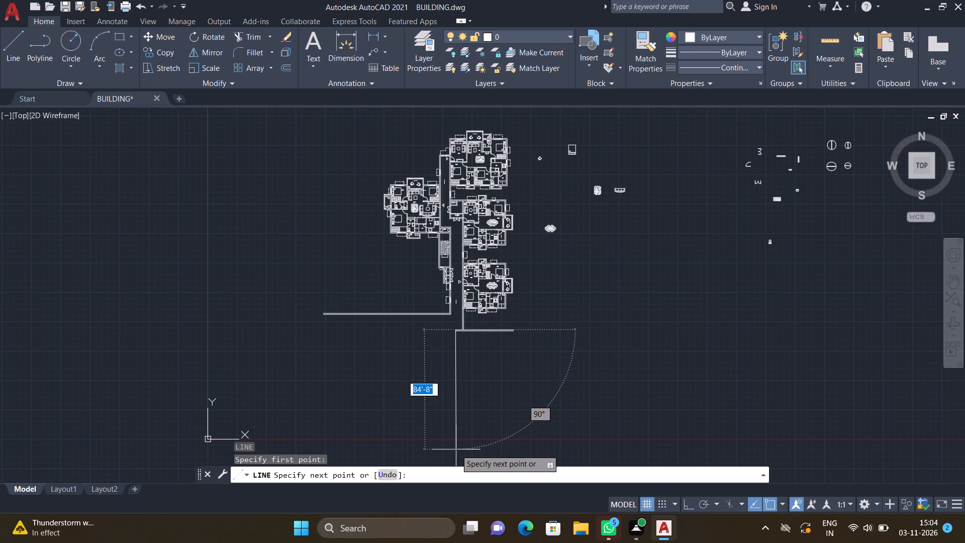
key("F8")
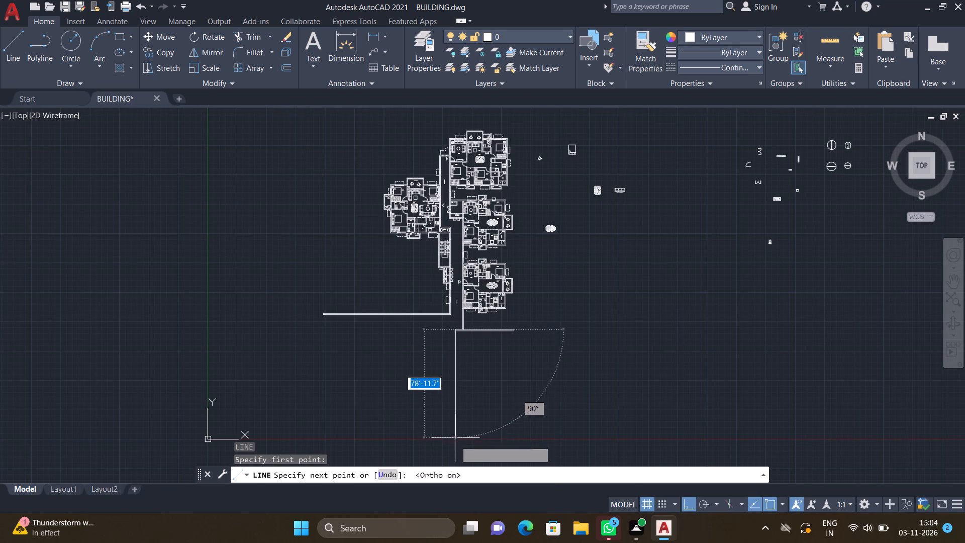
left_click(457, 443)
key("Return")
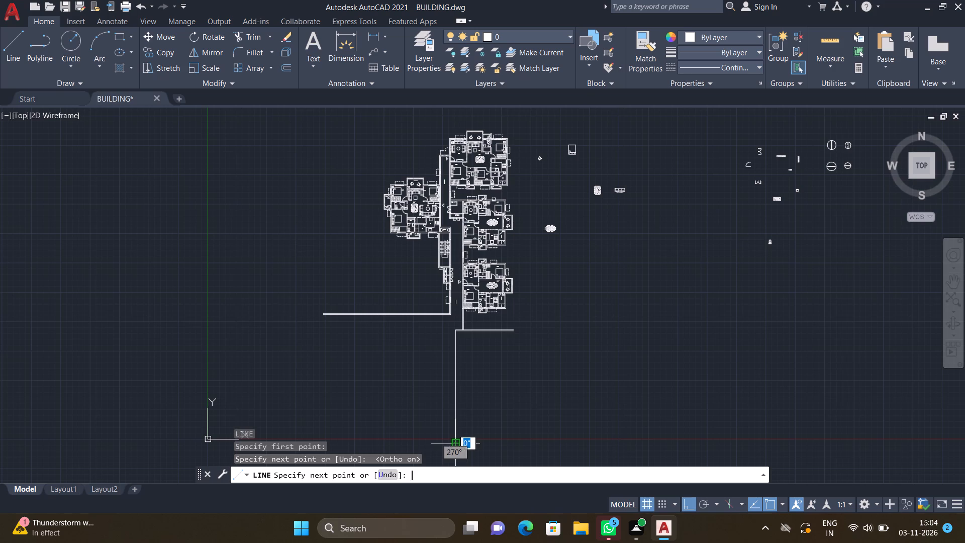
Offset the new vertical line 9" to the east to form the outer wall thickness.
scroll(461, 337, "up", 5)
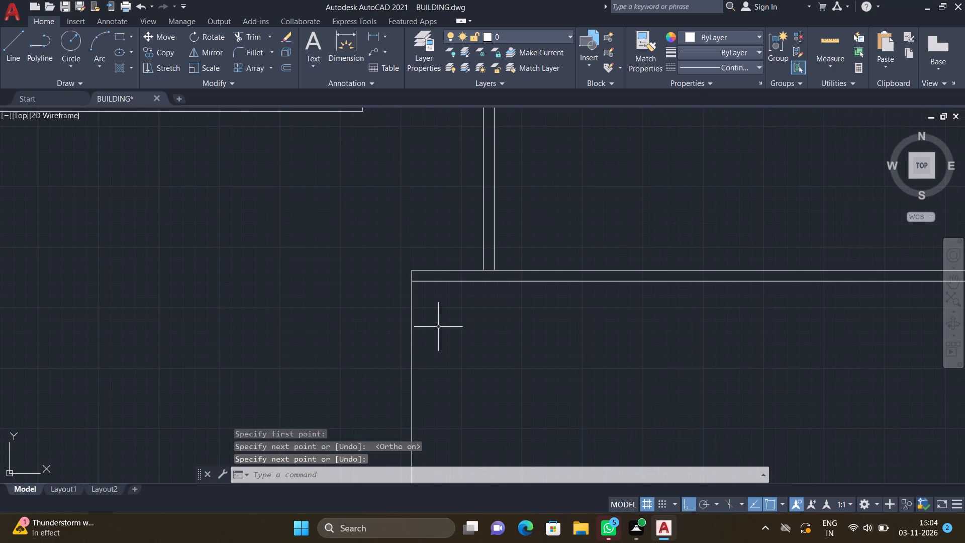
key("o")
key("Return")
key("9")
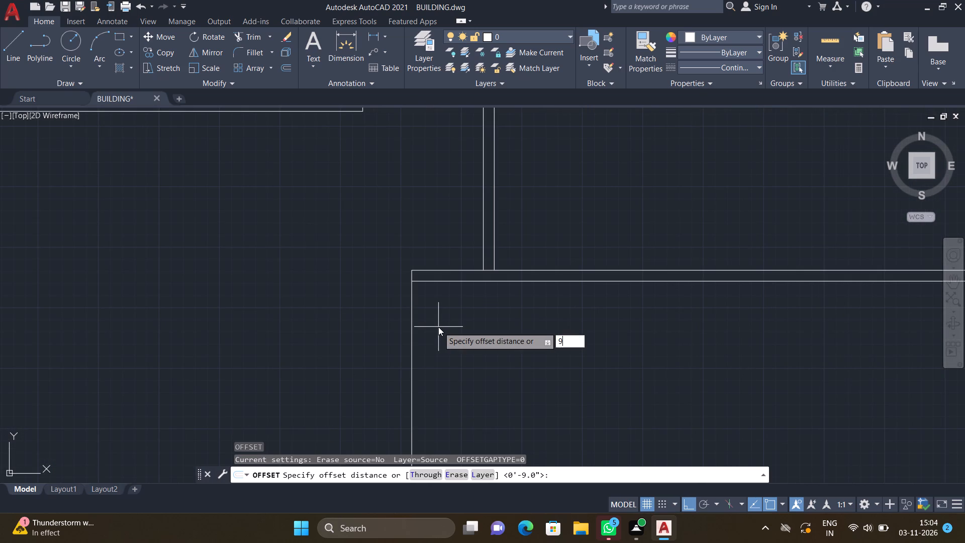
key("shift+quotedbl")
key("Return")
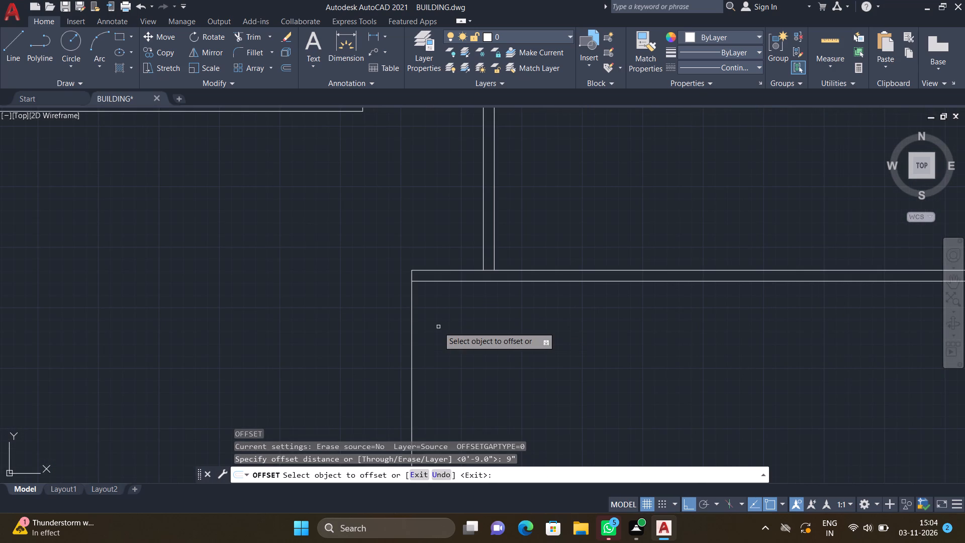
left_click(412, 321)
left_click(467, 313)
key("Return")
Offset the inner face of the new west wall 11'2" to the east to set the first room's width.
scroll(469, 318, "down", 2)
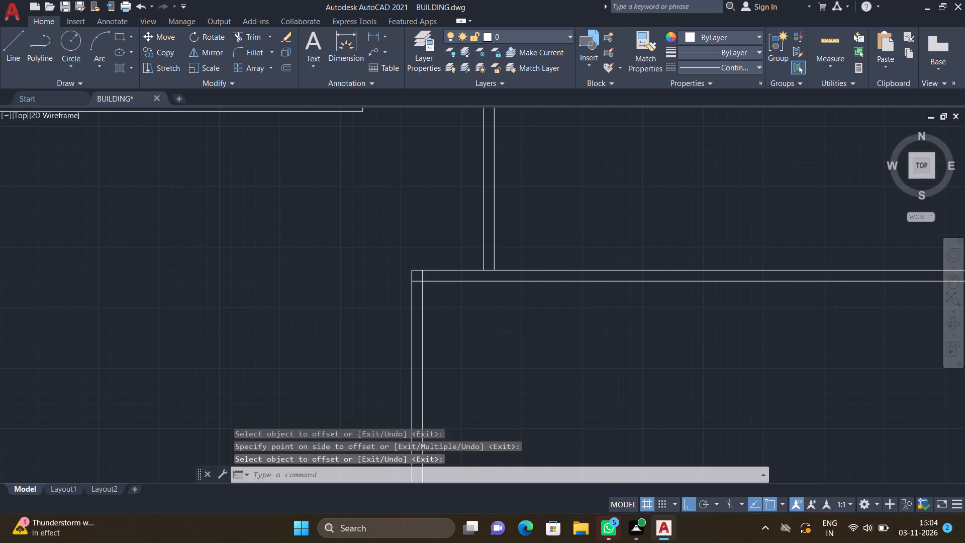
scroll(469, 318, "down", 1)
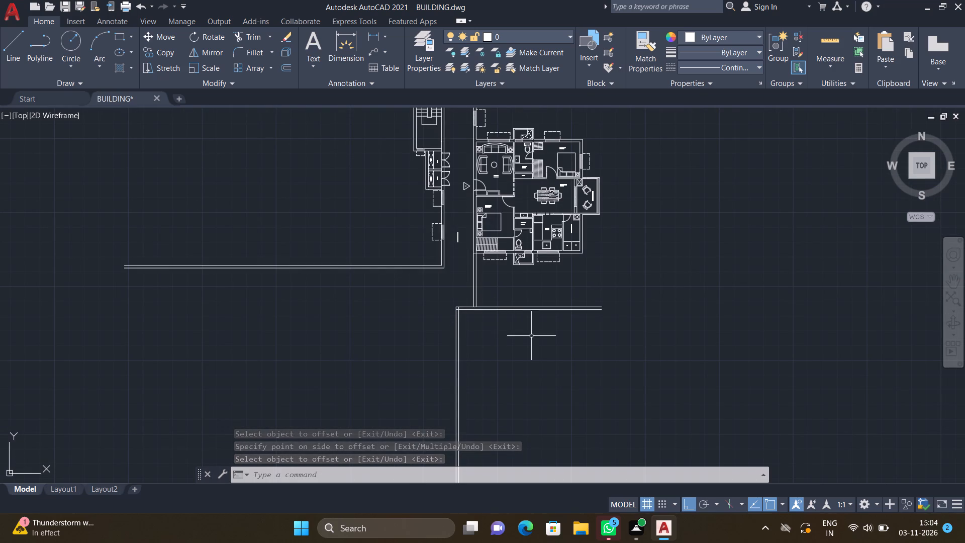
scroll(468, 315, "up", 1)
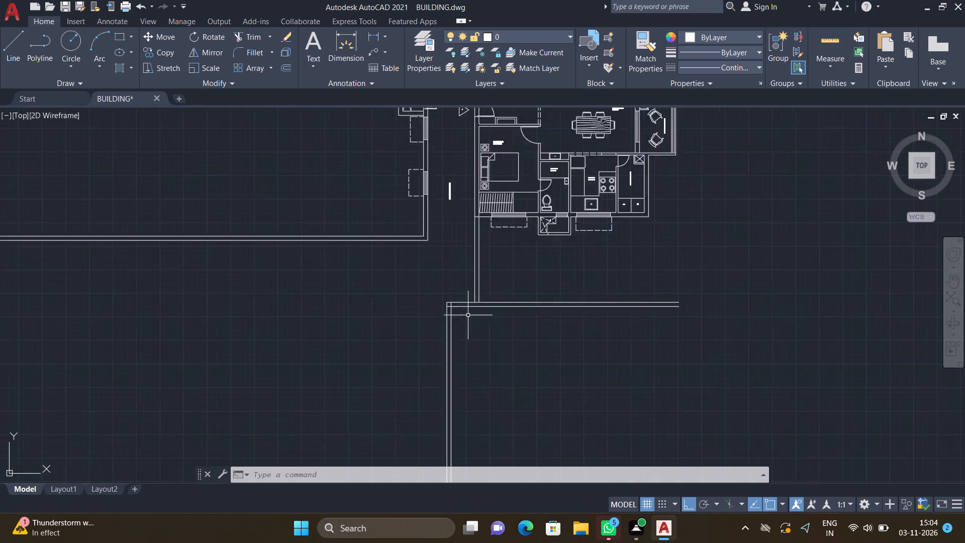
scroll(468, 315, "up", 1)
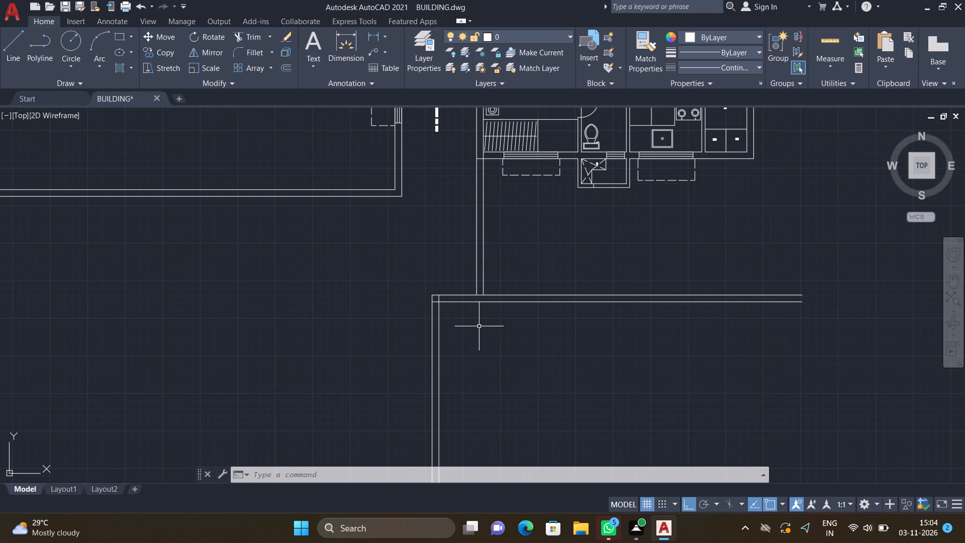
key("o")
key("Return")
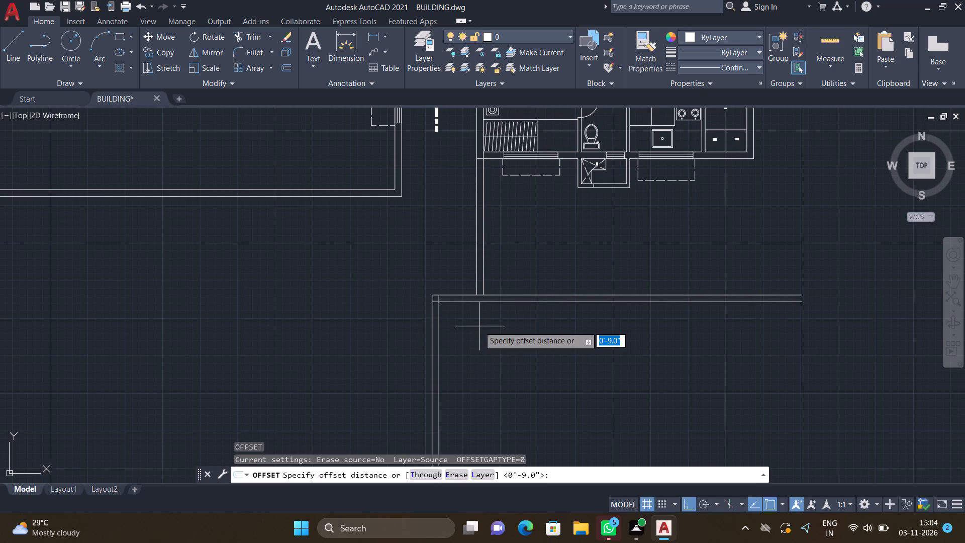
type("11'")
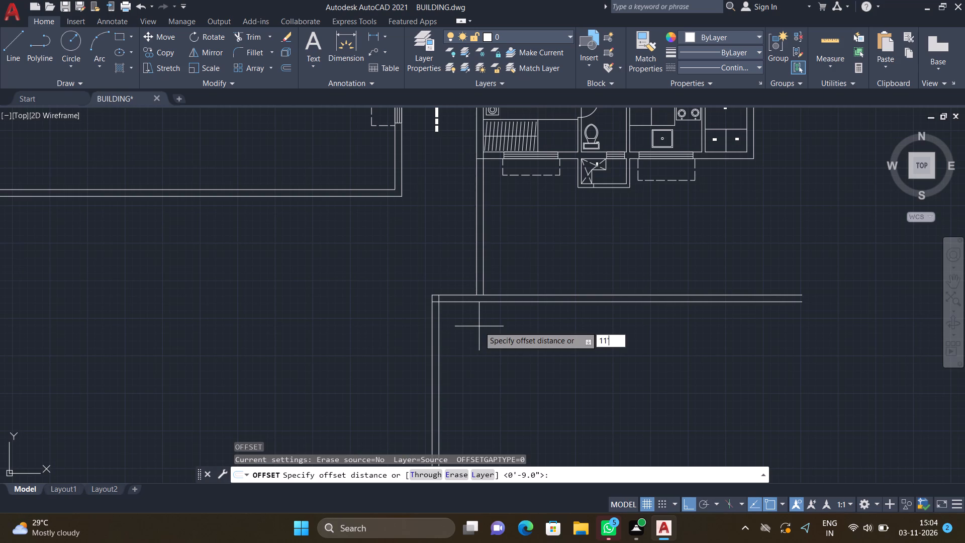
type("2\"")
key("Return")
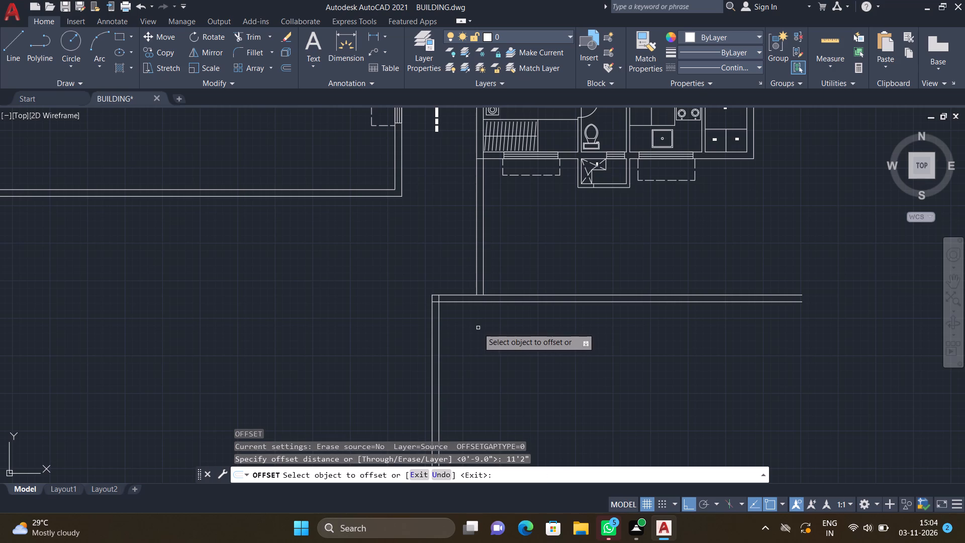
left_click(440, 372)
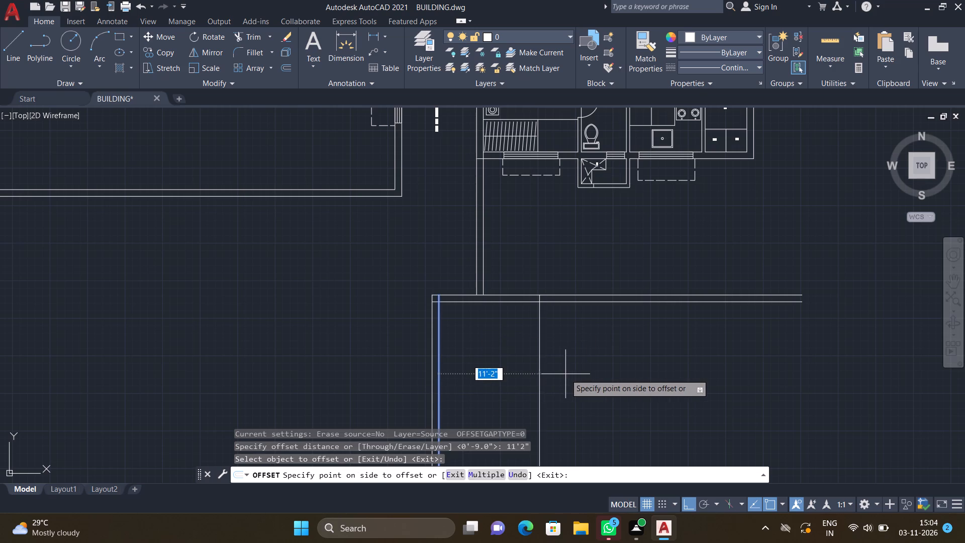
left_click(565, 374)
key("Return")
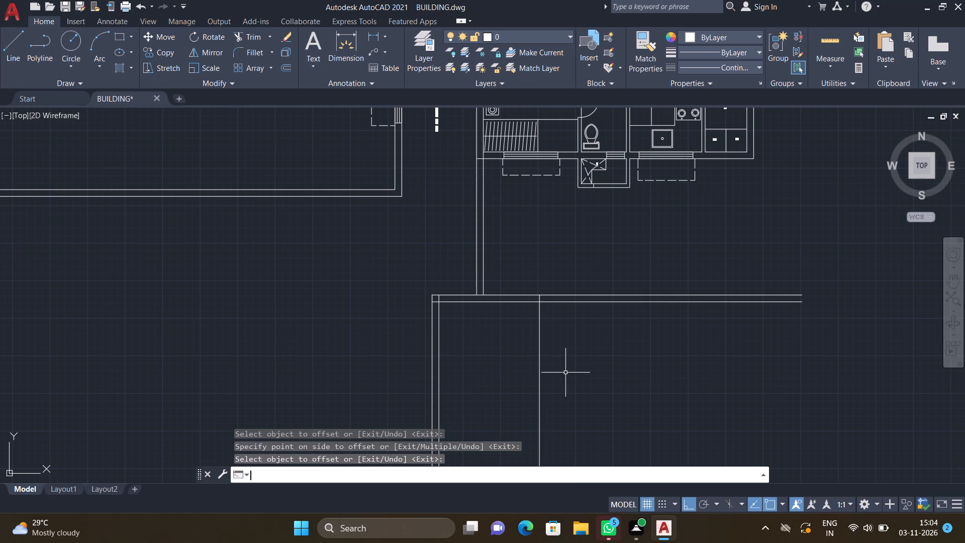
Offset the first room's east line 4.5" to the east to form a partition wall.
key("o")
key("Return")
type("4.5")
key("shift+quotedbl")
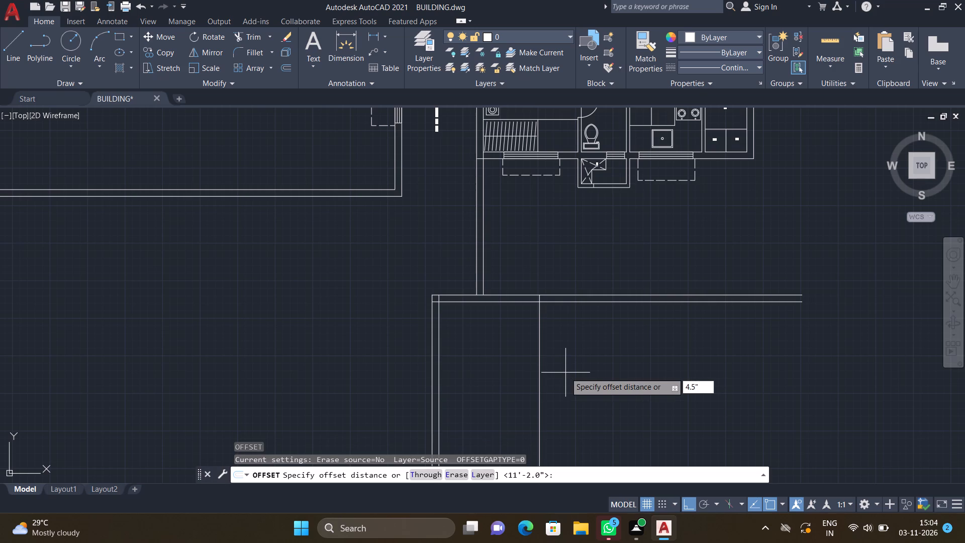
key("Return")
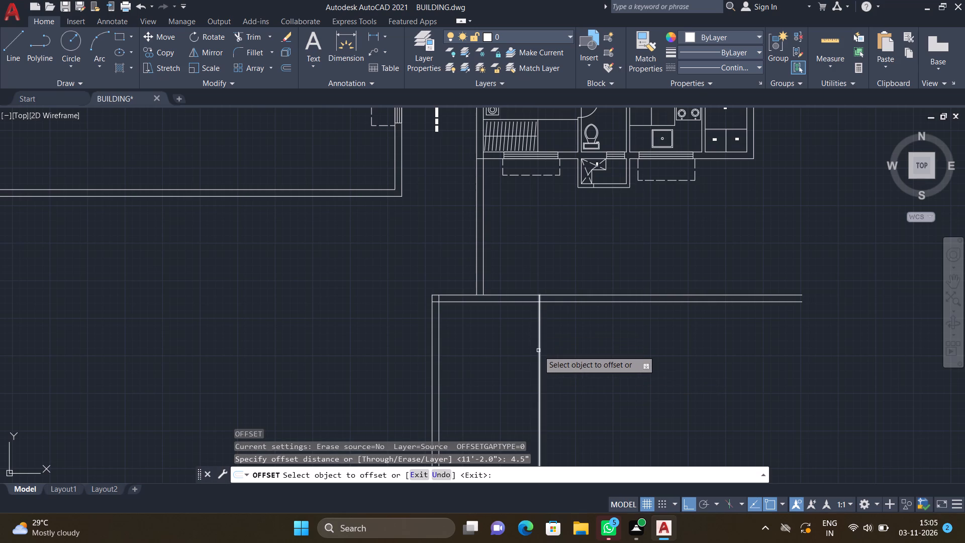
left_click(539, 350)
left_click(559, 346)
key("Return")
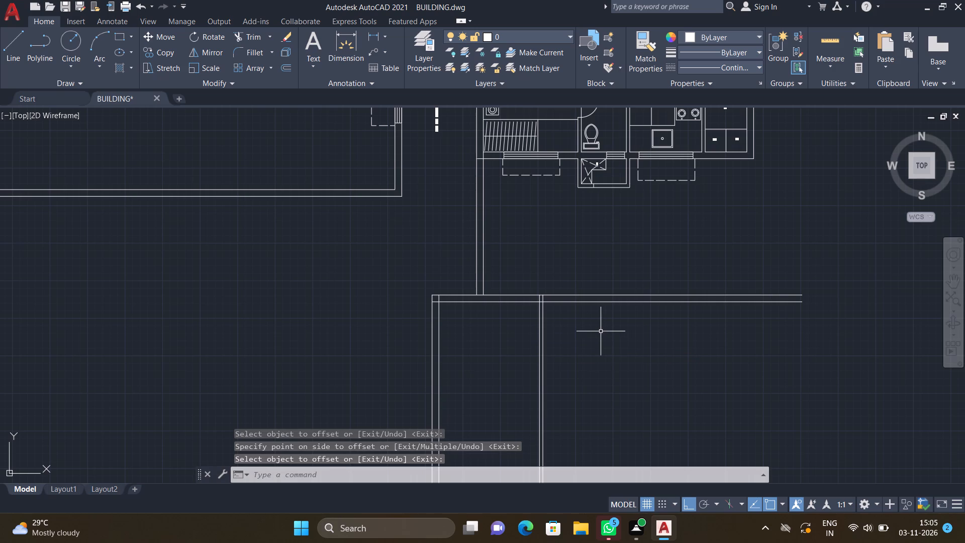
Offset the east face of the first partition 5' to the east to set the narrow middle space.
key("o")
key("Return")
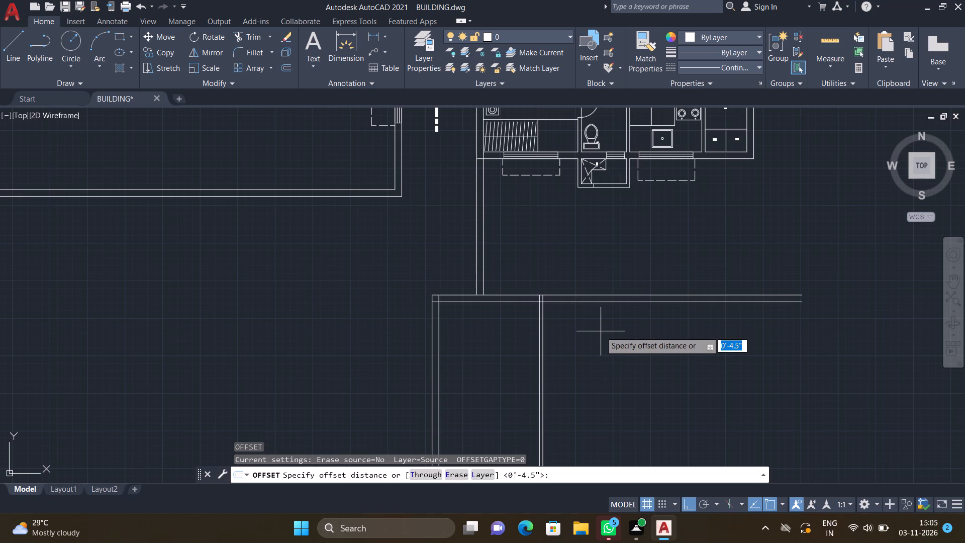
type("5'")
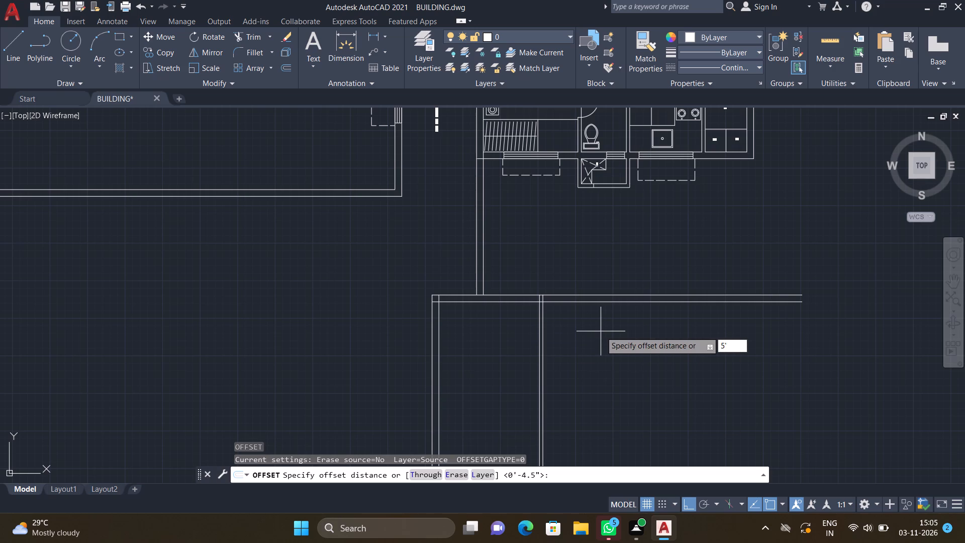
key("Return")
scroll(544, 343, "up", 1)
left_click(542, 334)
left_click(680, 353)
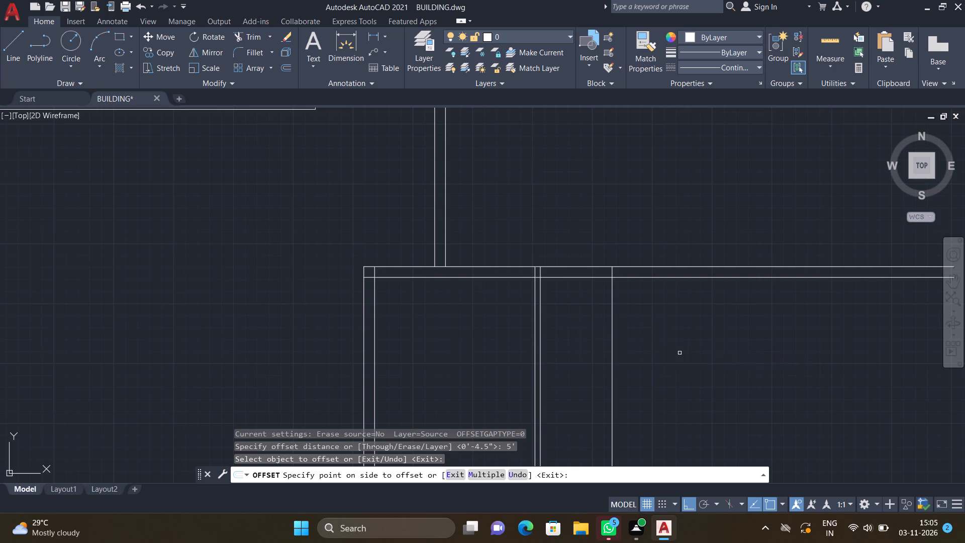
key("Return")
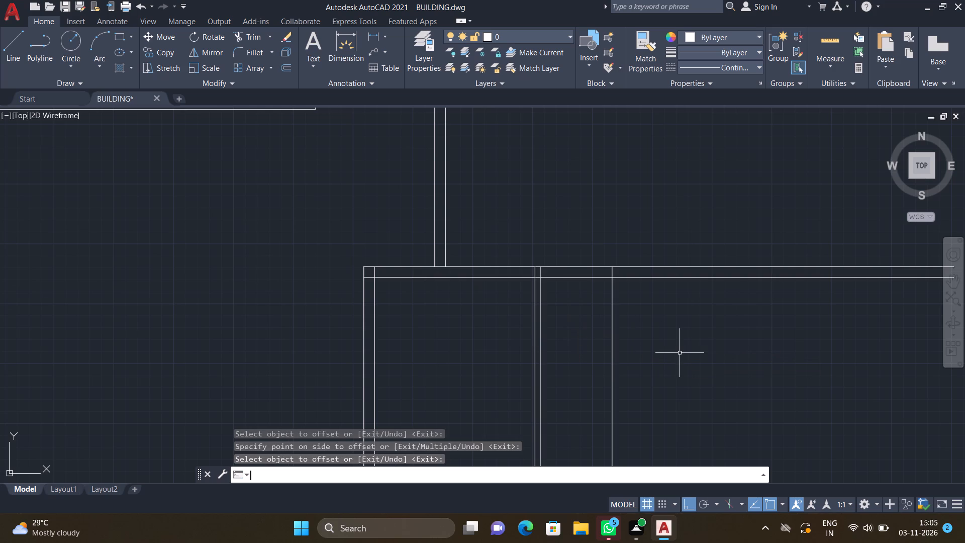
Offset the narrow middle space's east line 4.5" to the east to form the second partition wall.
scroll(667, 347, "down", 2)
scroll(665, 347, "up", 1)
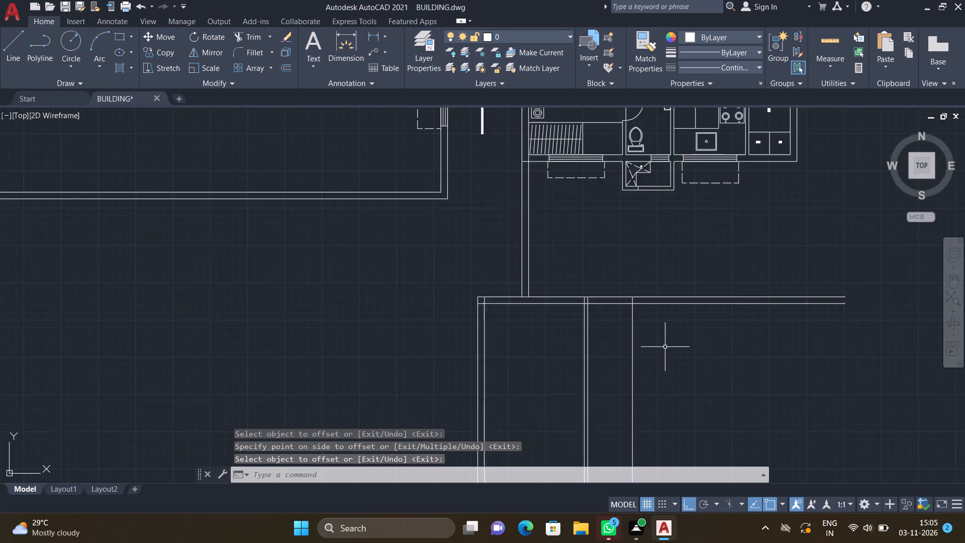
scroll(665, 347, "up", 1)
key("o")
key("Return")
type("4.5\"")
key("Return")
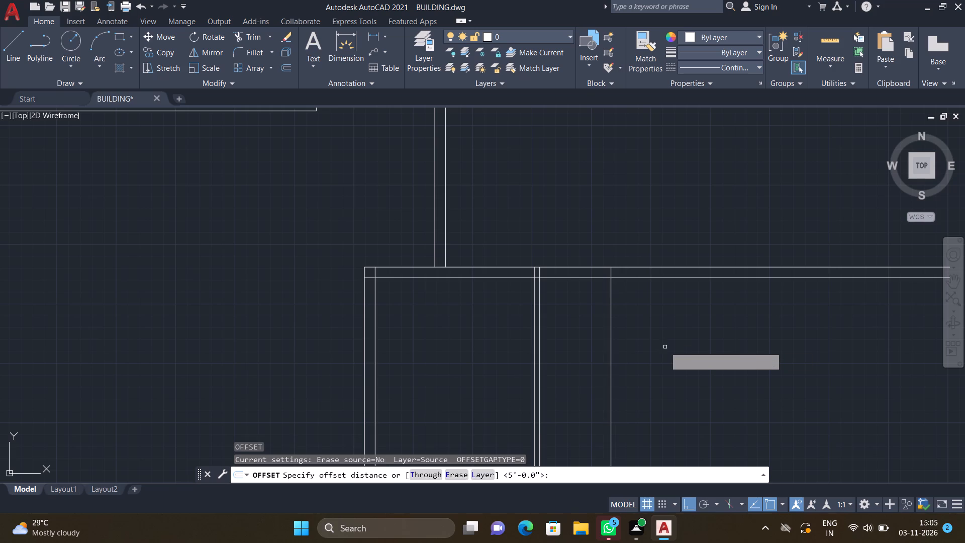
left_click(613, 318)
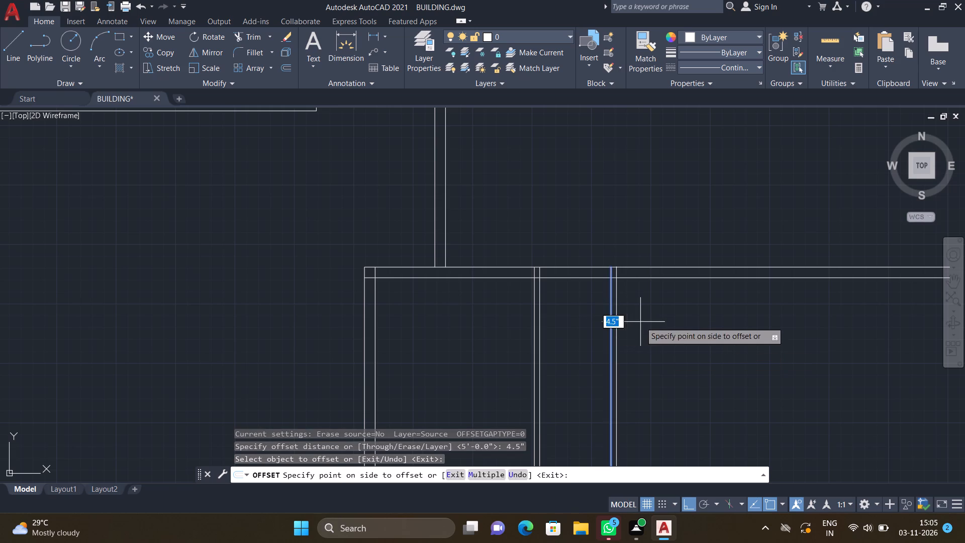
left_click(641, 322)
key("Return")
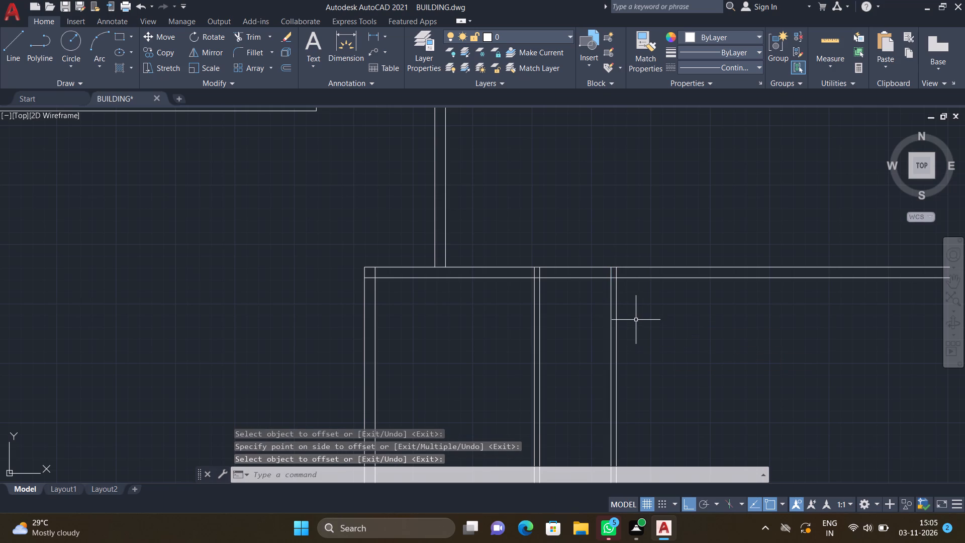
Offset the east face of the second partition 11' to the east to set the next room's width.
scroll(636, 318, "down", 2)
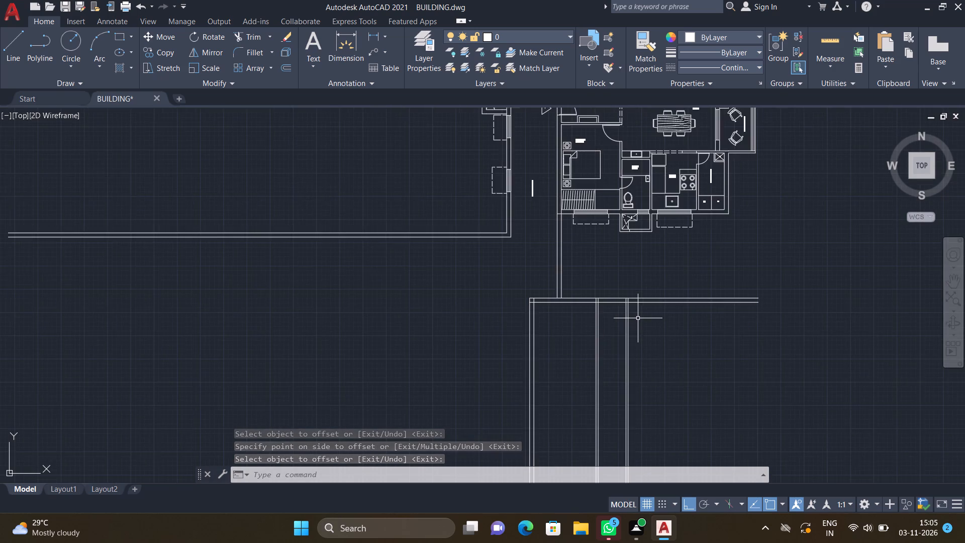
scroll(639, 318, "up", 2)
key("o")
key("Return")
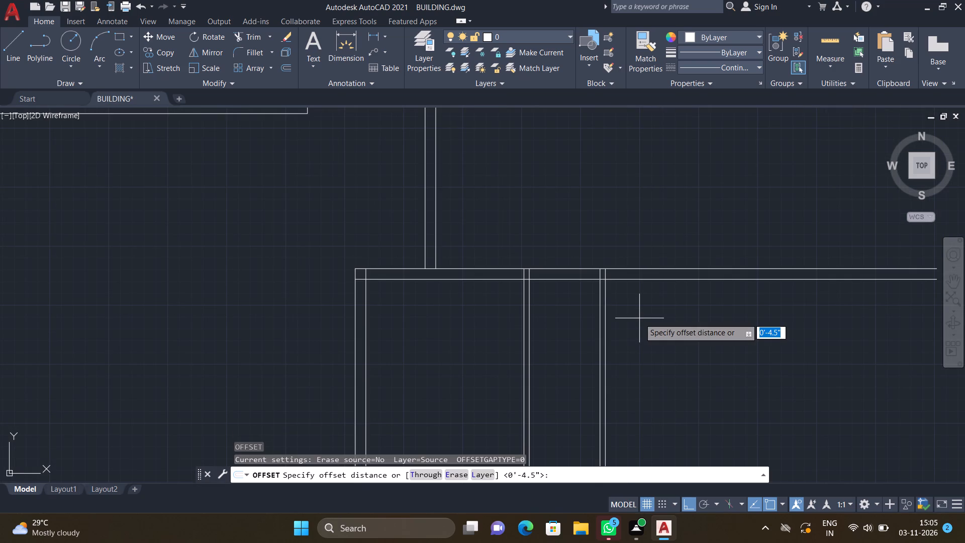
type("11'")
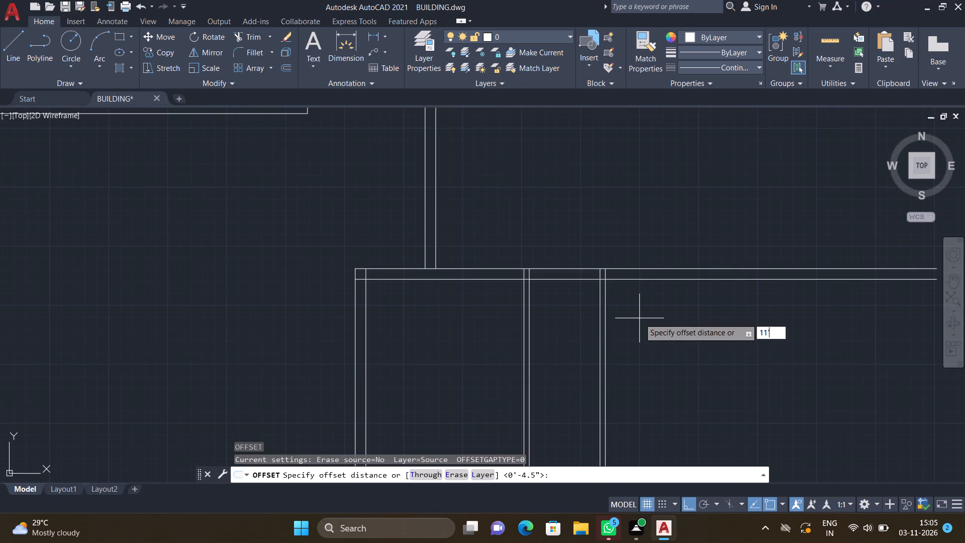
key("Return")
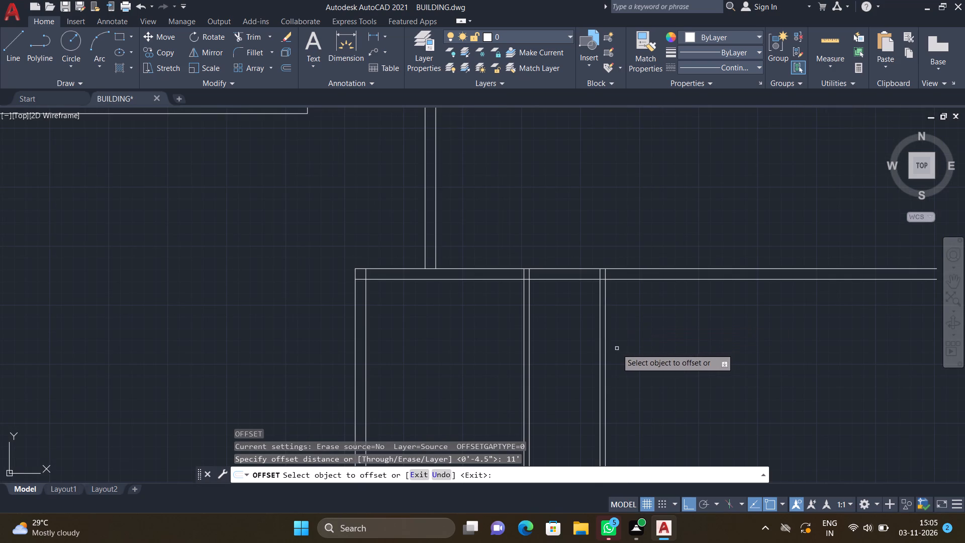
left_click(606, 337)
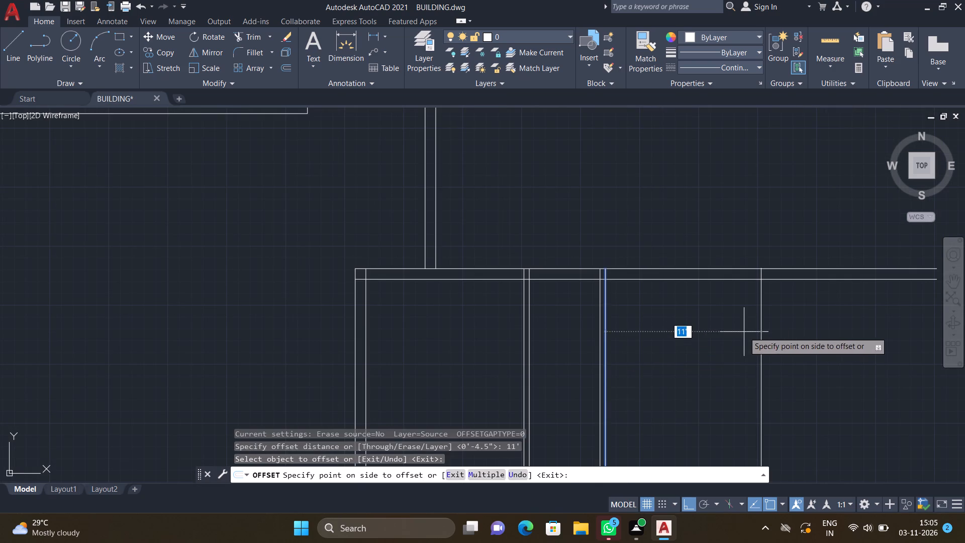
left_click(744, 332)
key("Return")
scroll(741, 335, "down", 3)
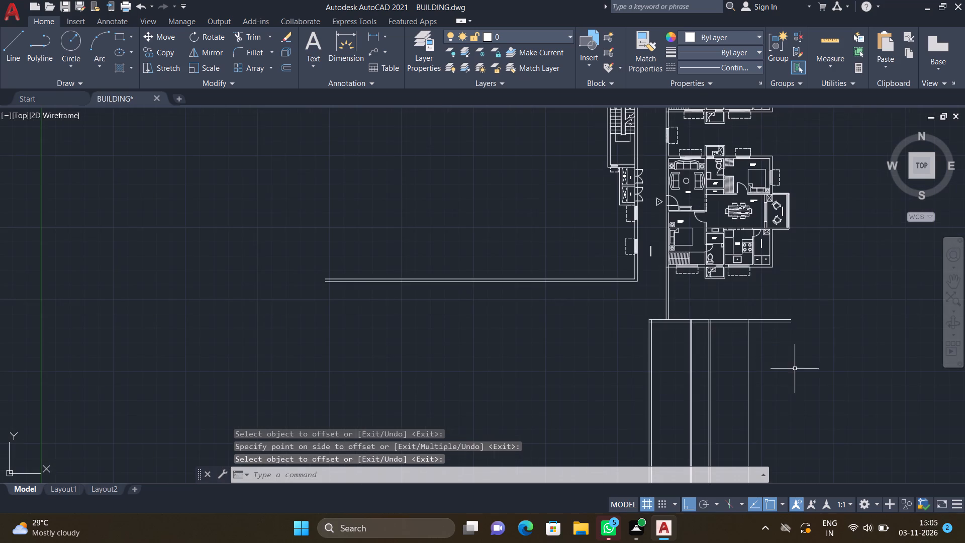
scroll(766, 338, "up", 3)
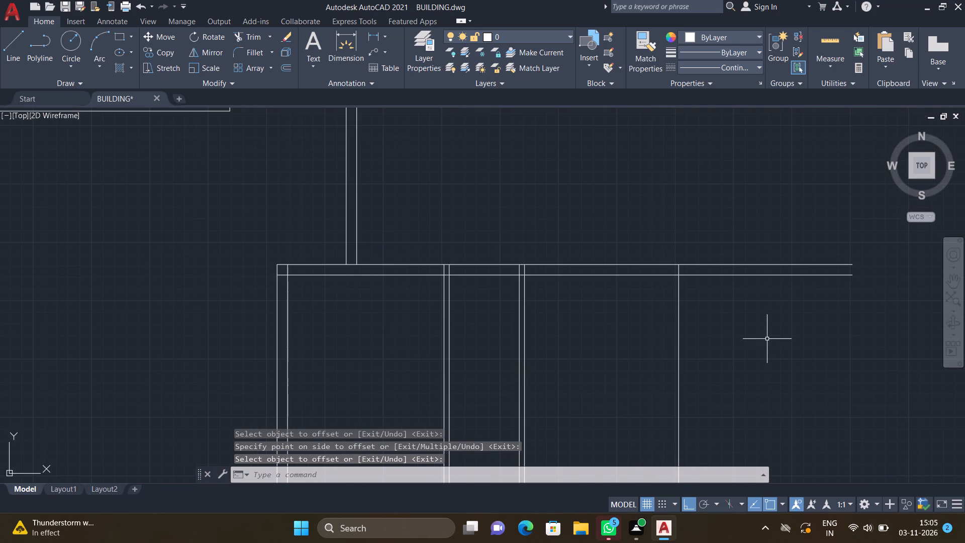
Offset the 11' room's east line 4.5" to the east to form the third partition wall.
key("o")
key("Return")
type("4.5\"")
key("Return")
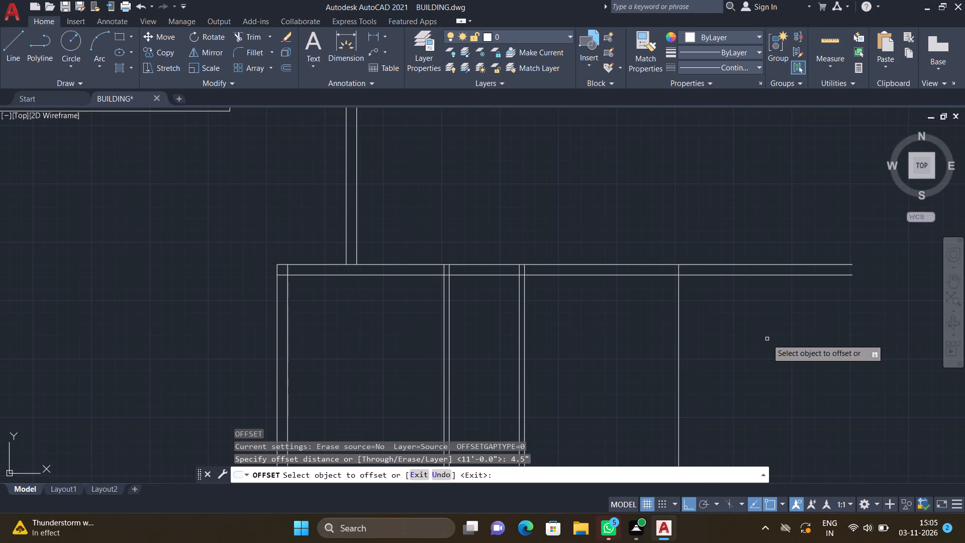
left_click(678, 300)
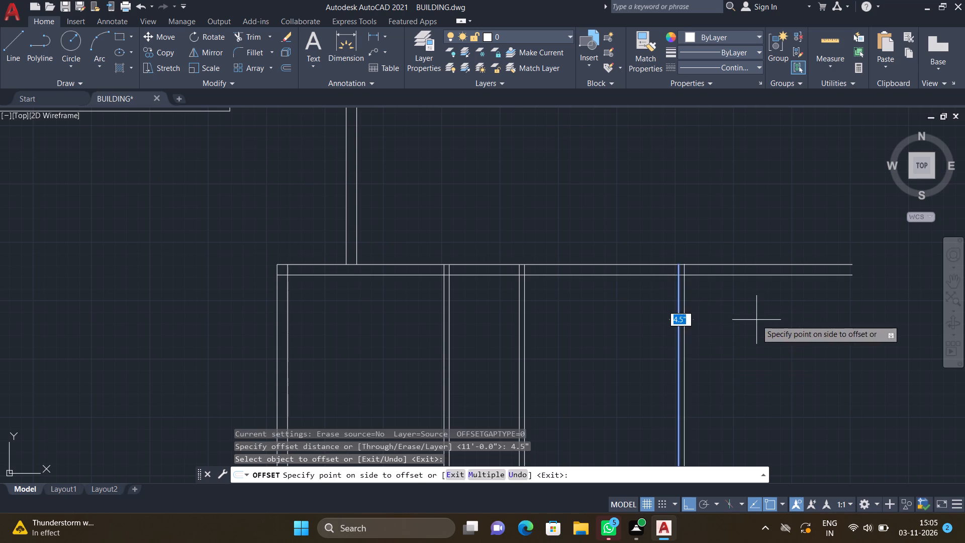
left_click(756, 320)
key("Return")
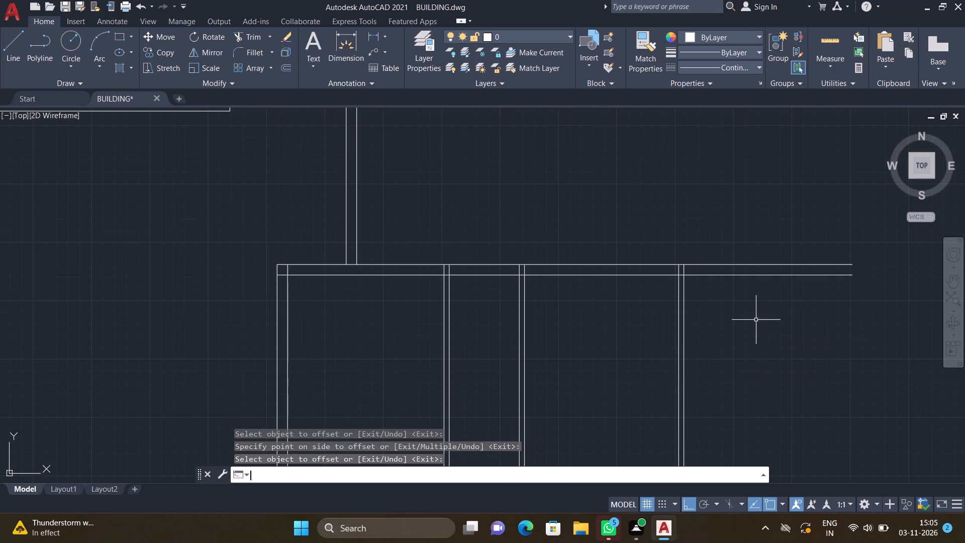
Offset the east face of the third partition 11' to the east to set the easternmost room's width.
key("o")
key("Return")
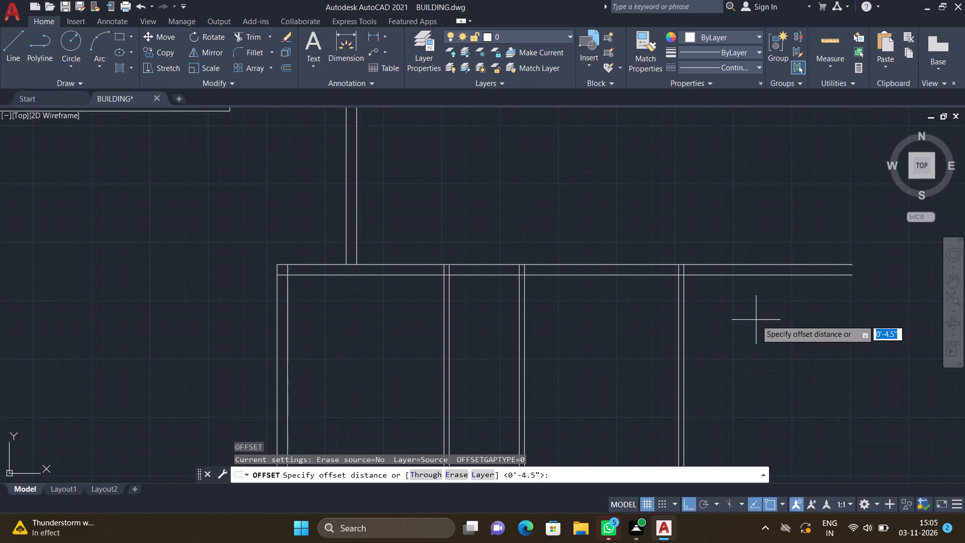
type("11'")
key("Return")
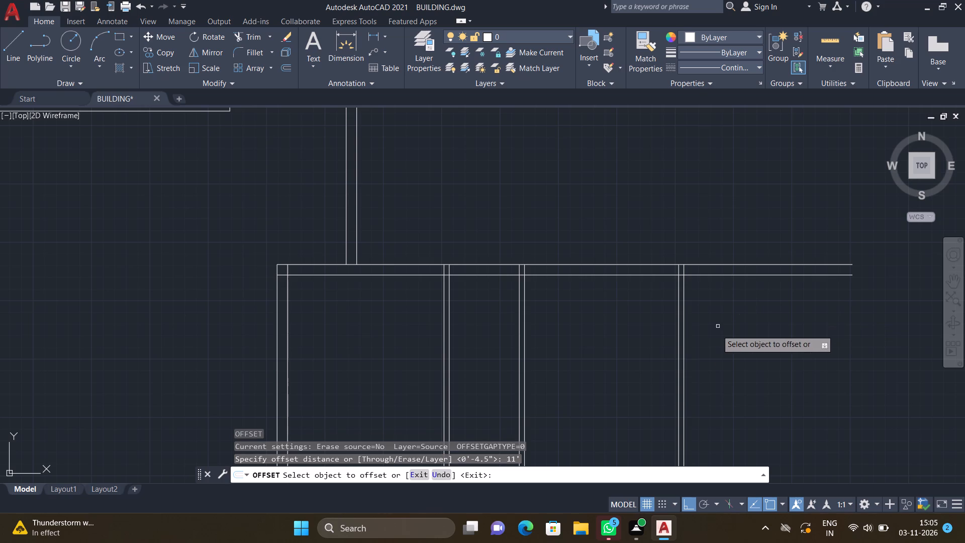
left_click(685, 327)
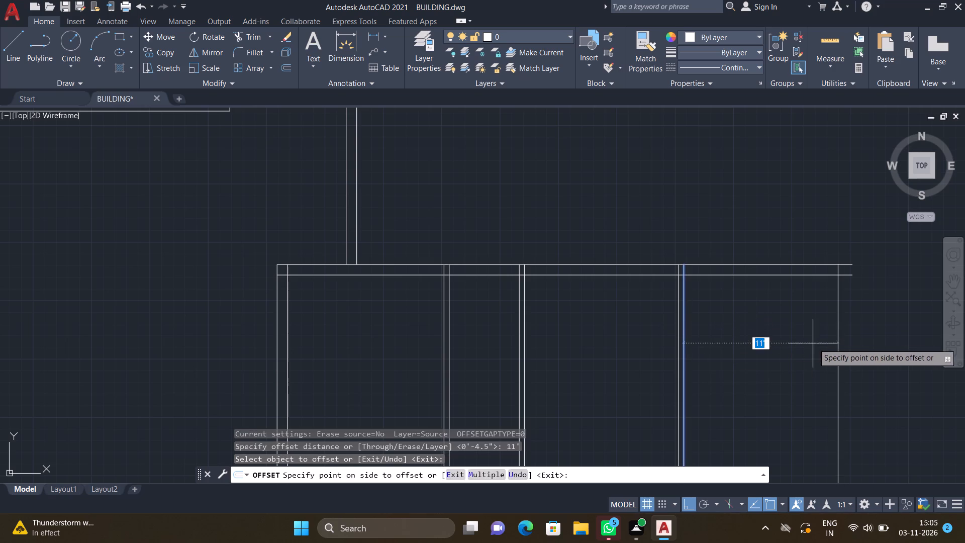
left_click(815, 343)
key("Return")
Offset the easternmost room's east line 9" to the east to form the flat's east outer wall.
key("o")
key("Return")
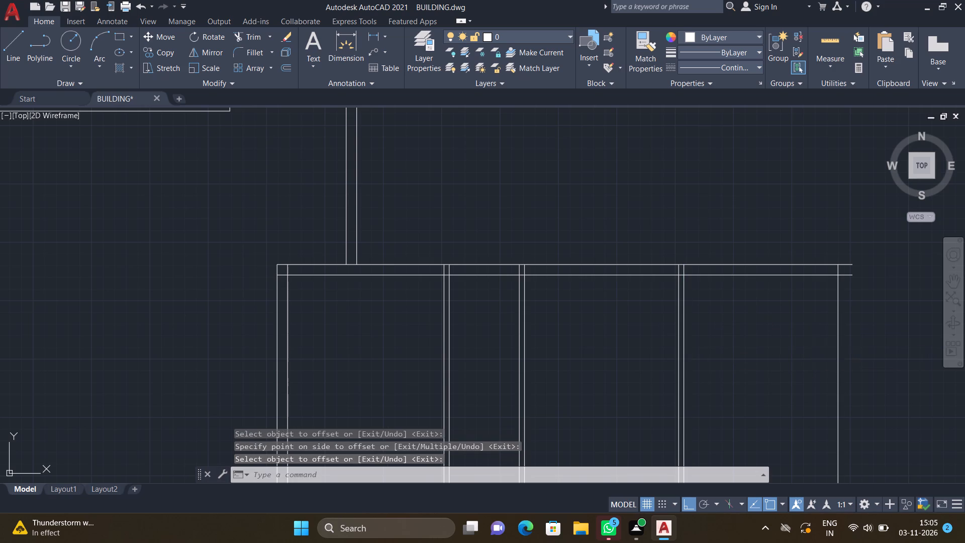
type("9\"")
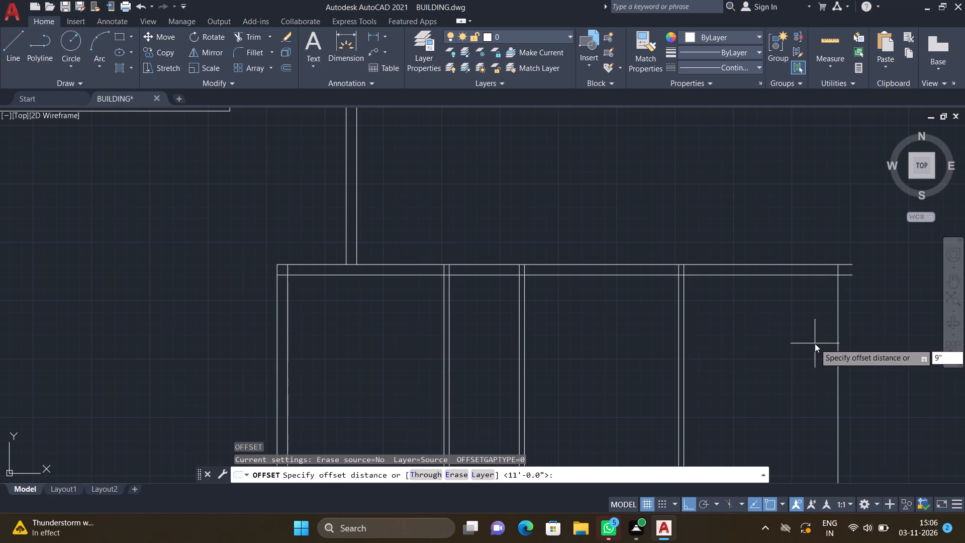
key("Return")
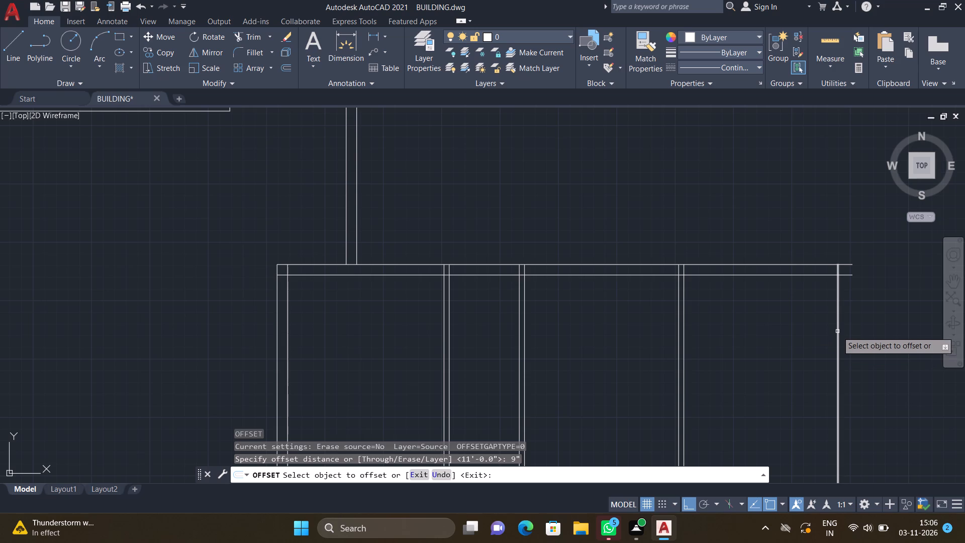
left_click(837, 331)
left_click(865, 324)
key("Return")
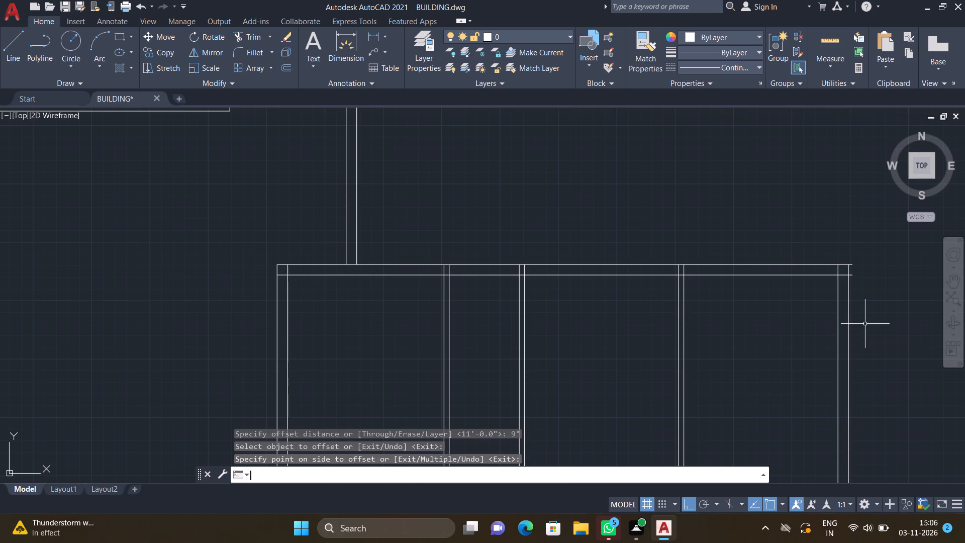
Trim the two north wall lines where they overrun the outer face of the east wall.
type("TR")
key("Return")
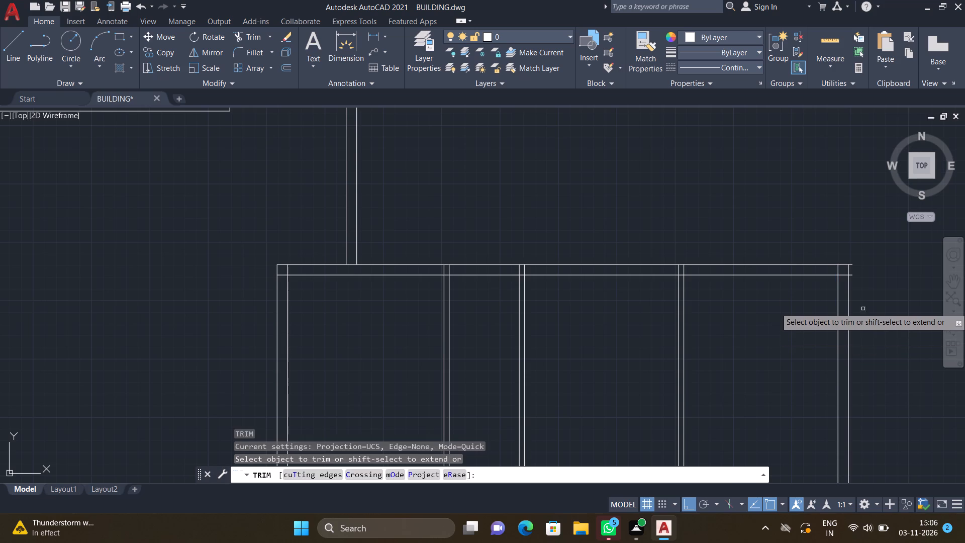
scroll(855, 260, "up", 3)
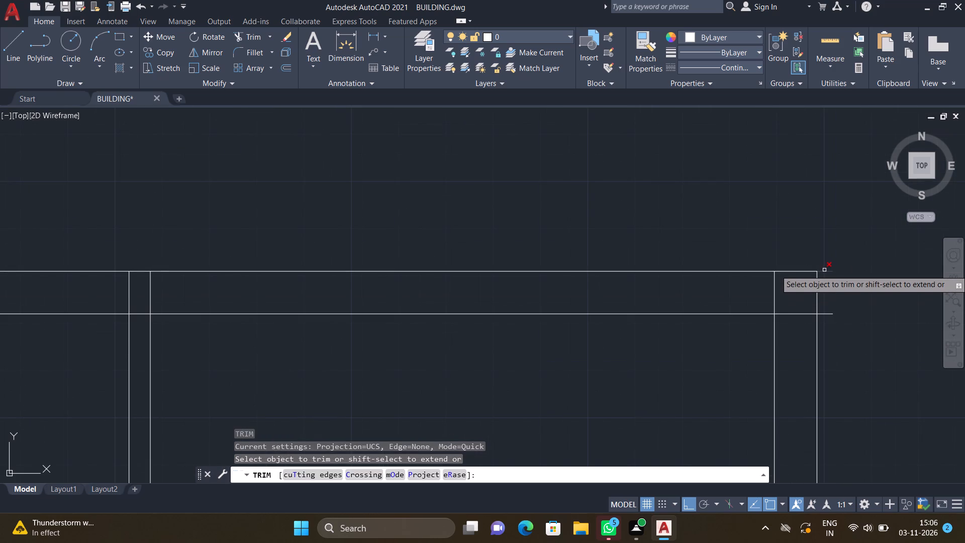
left_click(824, 270)
left_click(830, 313)
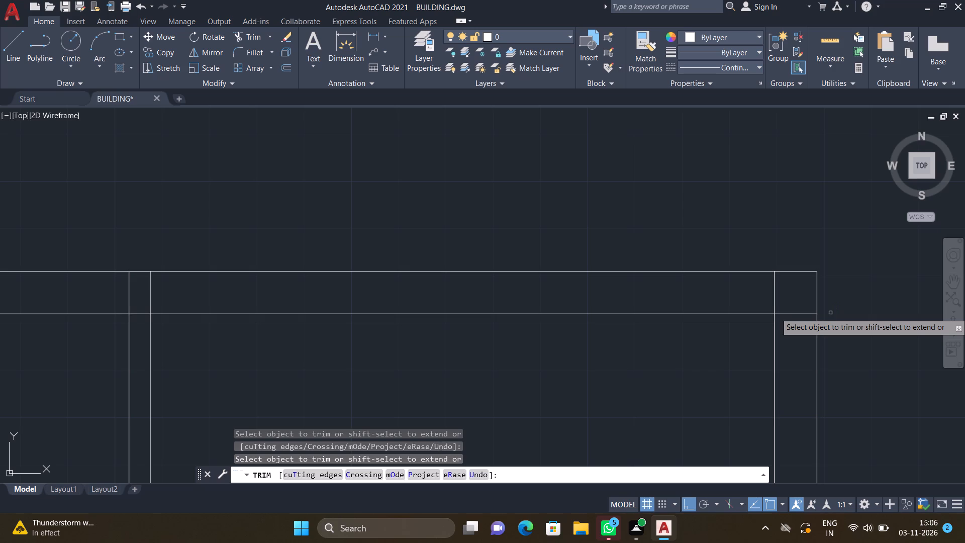
key("Return")
Offset the inner face of the north wall 16'9" to the south to set the first room's length.
scroll(821, 301, "down", 6)
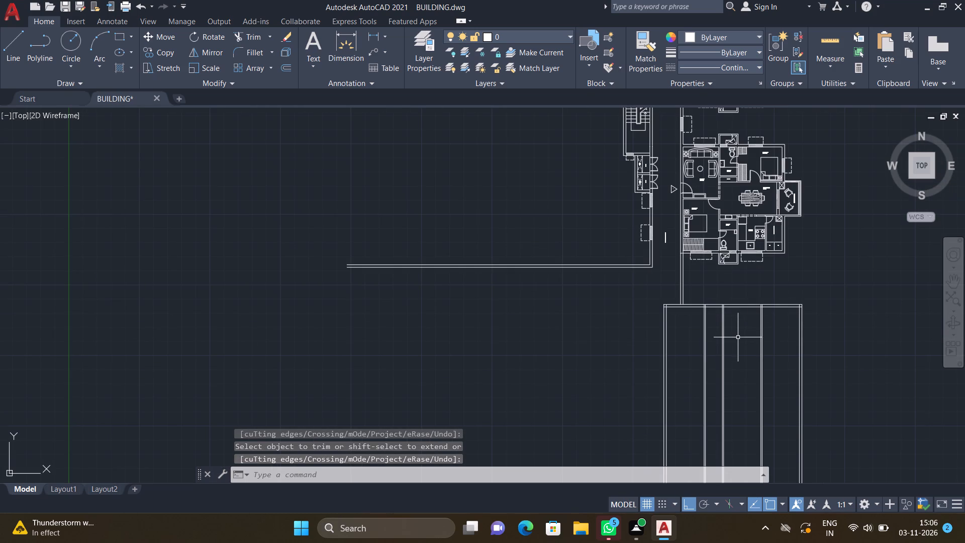
scroll(734, 334, "up", 2)
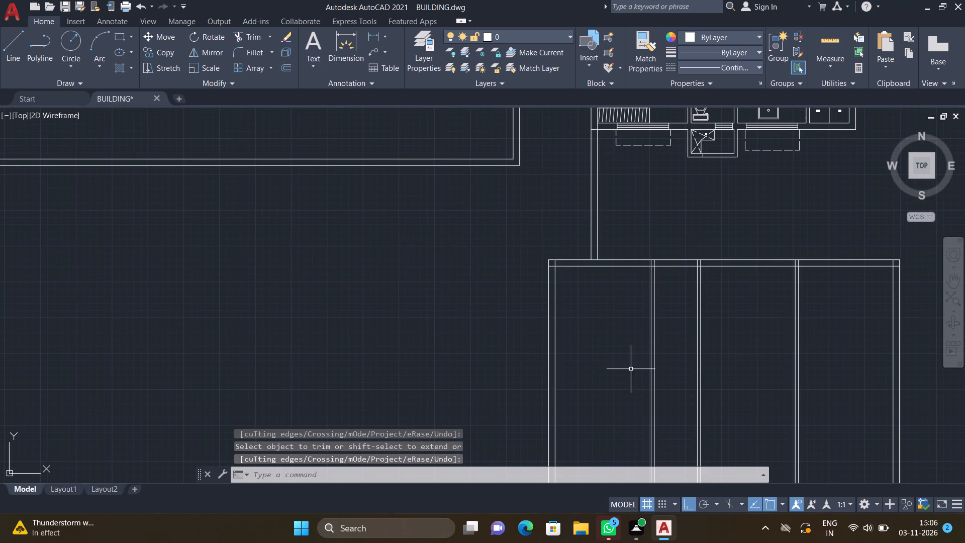
key("o")
key("Return")
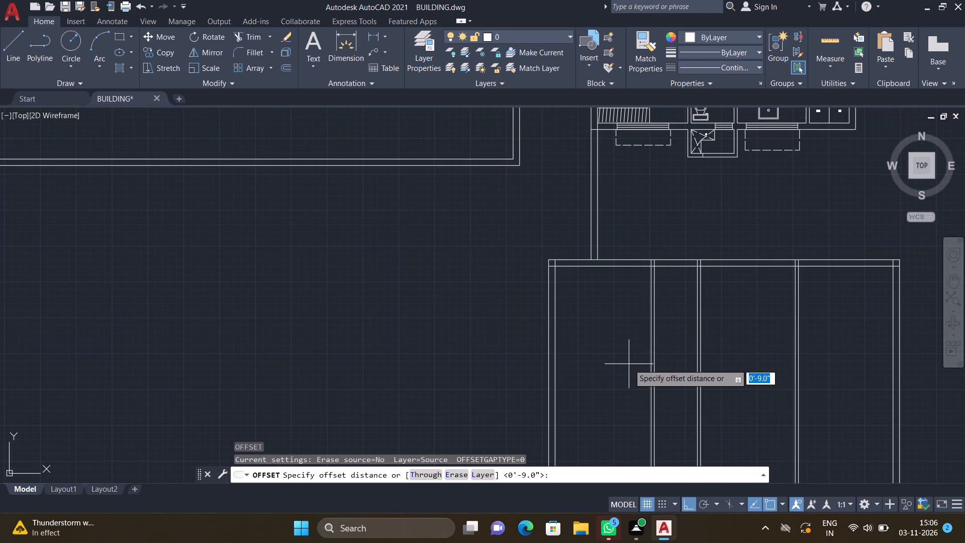
type("16'")
key("9")
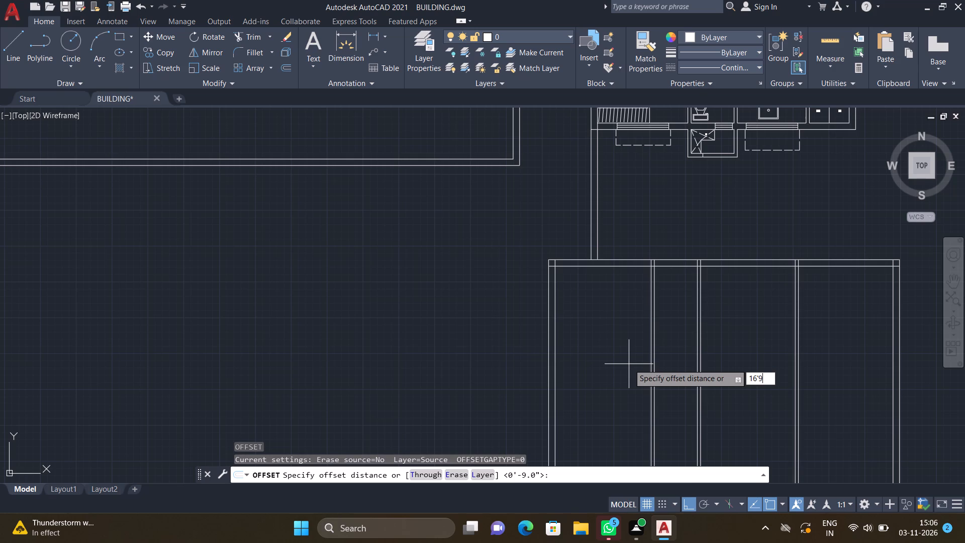
key("shift+quotedbl")
key("Return")
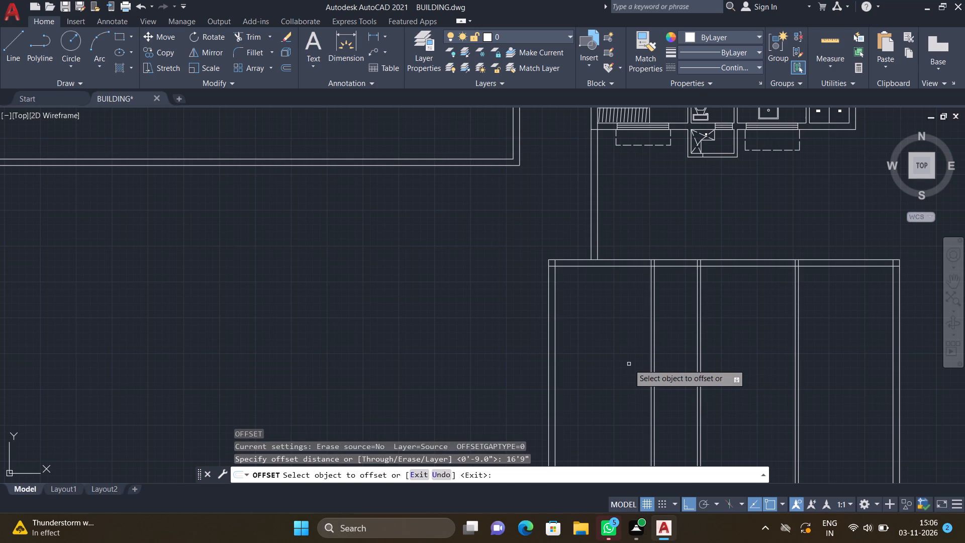
left_click(595, 265)
left_click(598, 372)
key("Return")
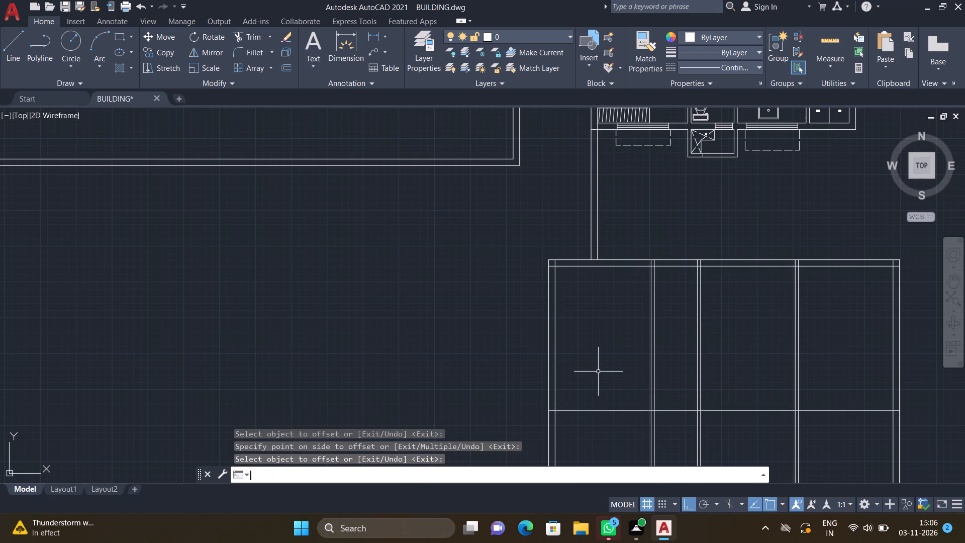
Trim the new cross line everywhere east of the first partition so it remains only across the westernmost room.
type("TR")
key("Return")
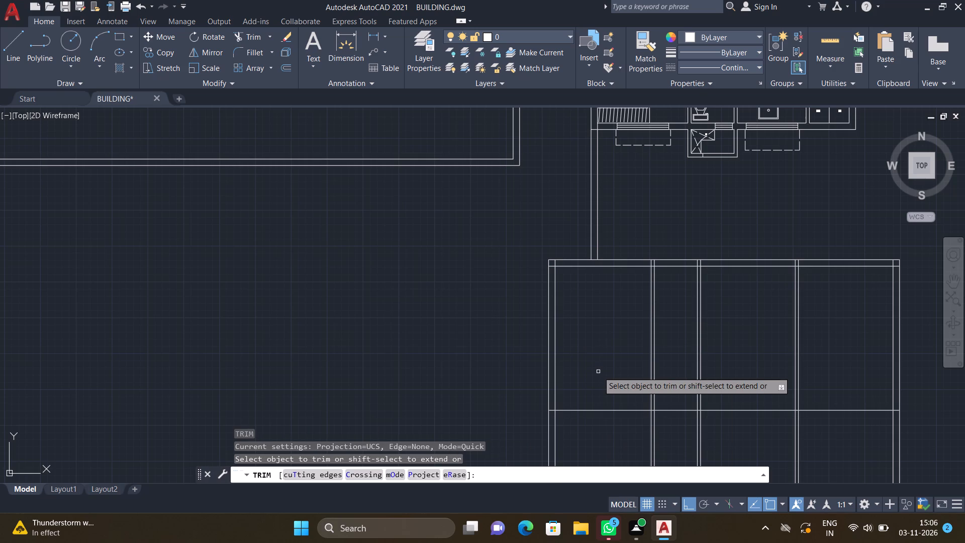
scroll(585, 407, "down", 1)
scroll(643, 423, "up", 3)
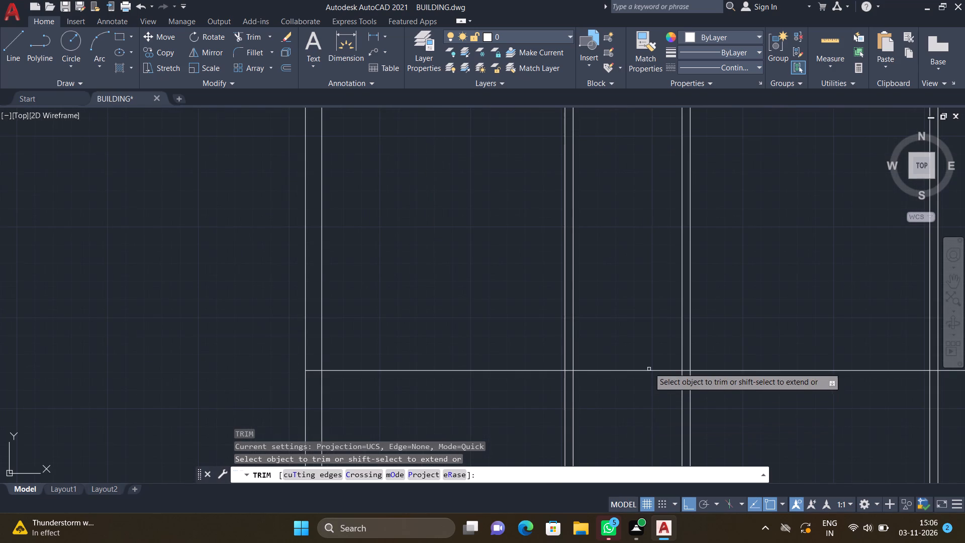
left_click(636, 370)
scroll(647, 381, "down", 3)
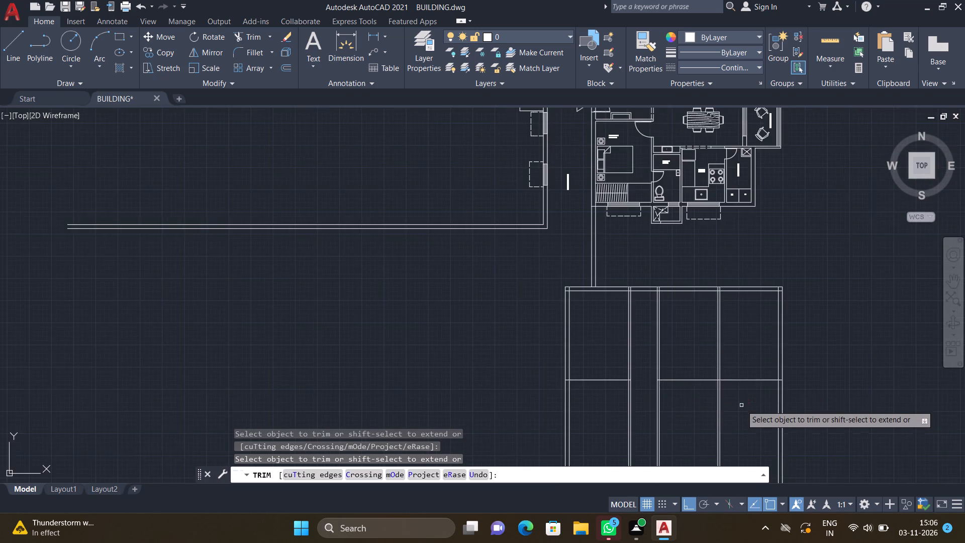
scroll(737, 393, "up", 2)
left_click(622, 362)
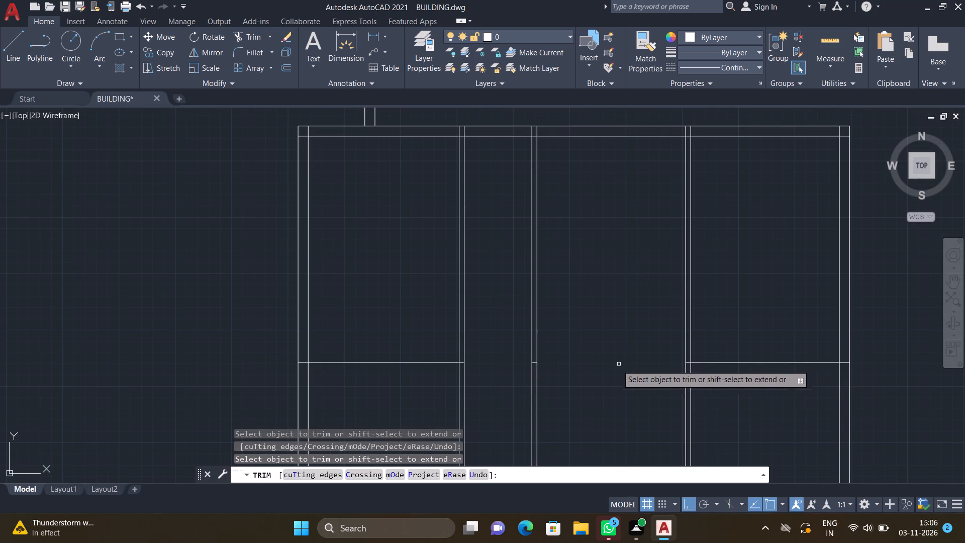
scroll(537, 359, "up", 2)
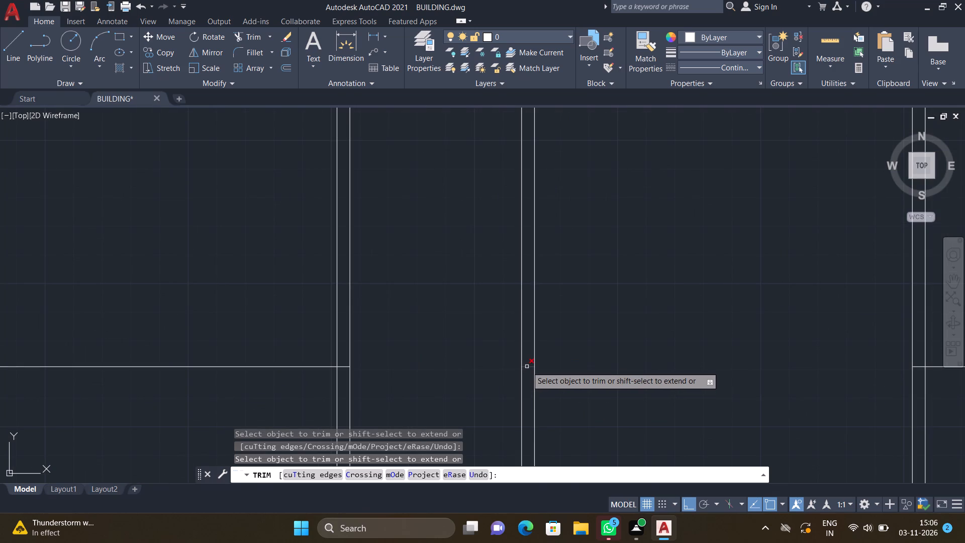
left_click(527, 367)
scroll(550, 365, "down", 3)
scroll(679, 361, "up", 2)
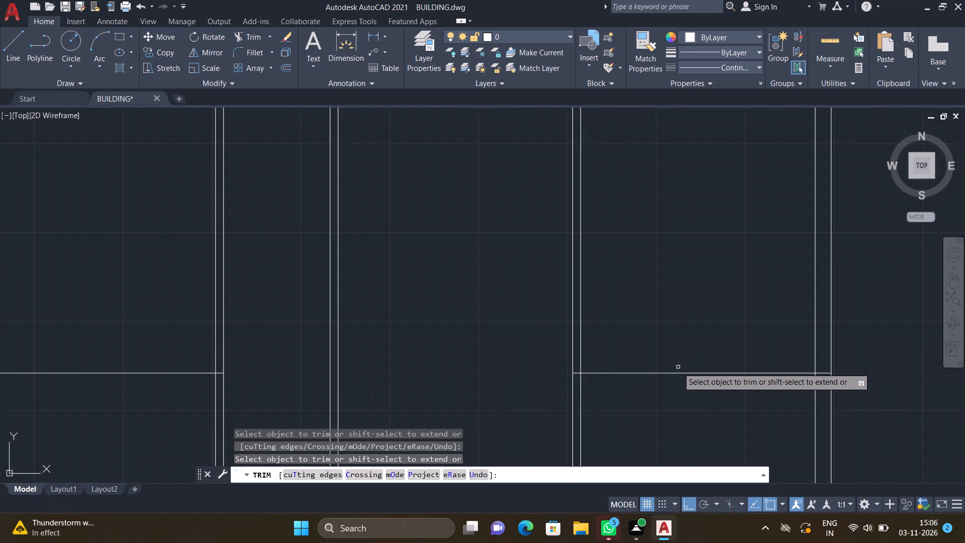
left_click(679, 372)
scroll(575, 376, "up", 1)
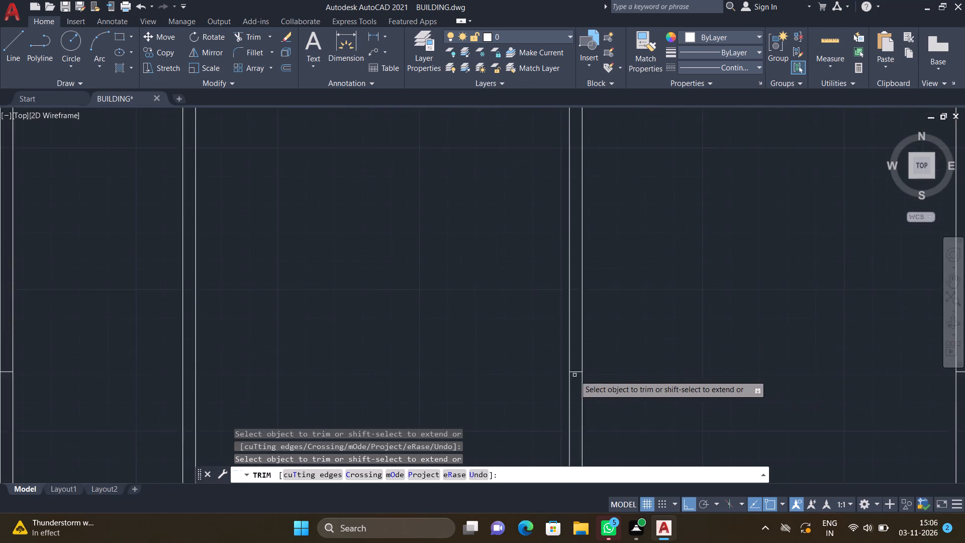
scroll(574, 375, "up", 2)
left_click(572, 368)
scroll(590, 372, "down", 4)
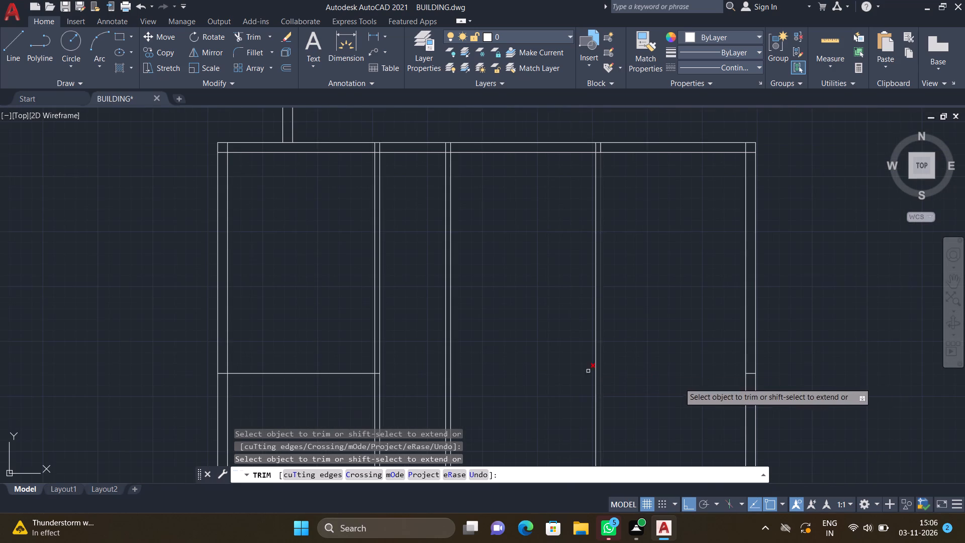
scroll(739, 378, "up", 2)
left_click(757, 368)
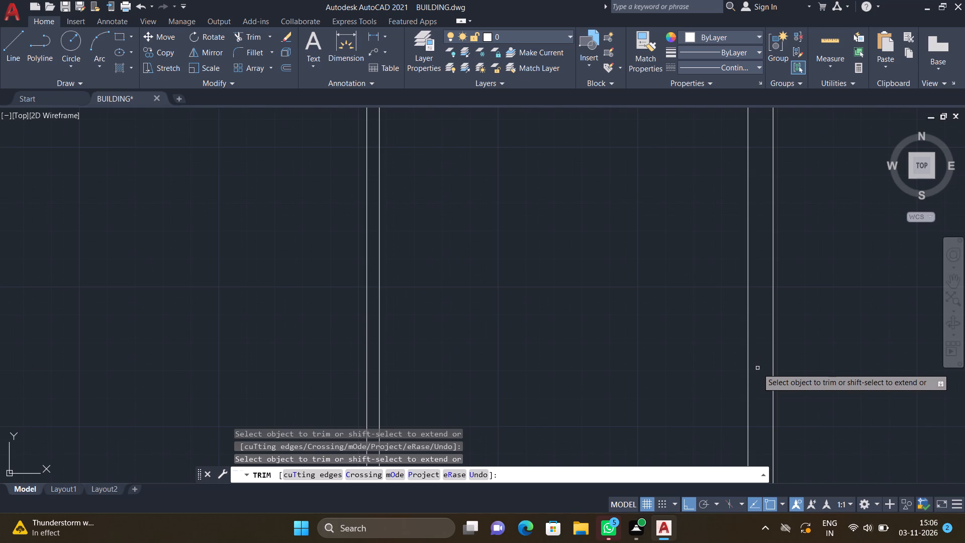
key("Return")
Offset the westernmost room's south line 4.5" to the south to form its cross partition wall.
scroll(706, 338, "down", 5)
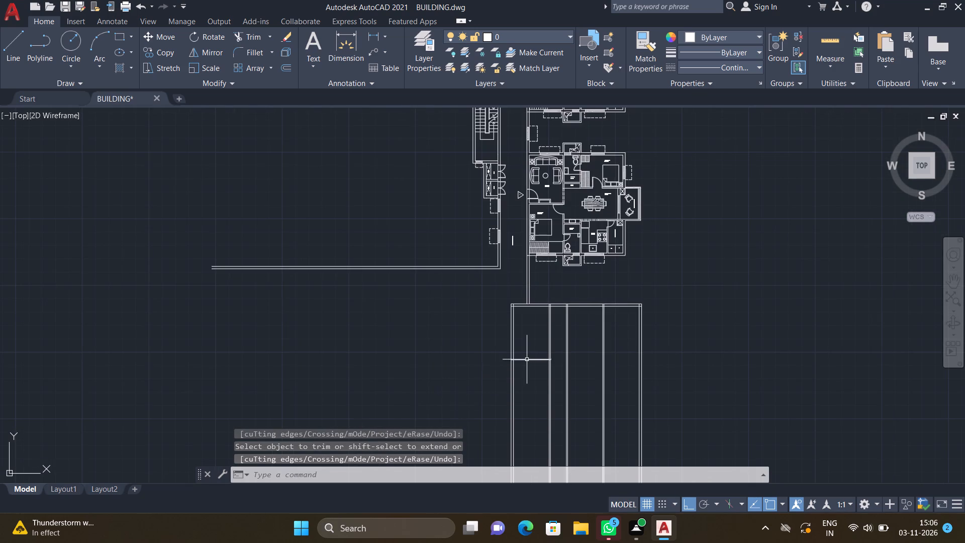
scroll(529, 364, "up", 3)
key("o")
key("Return")
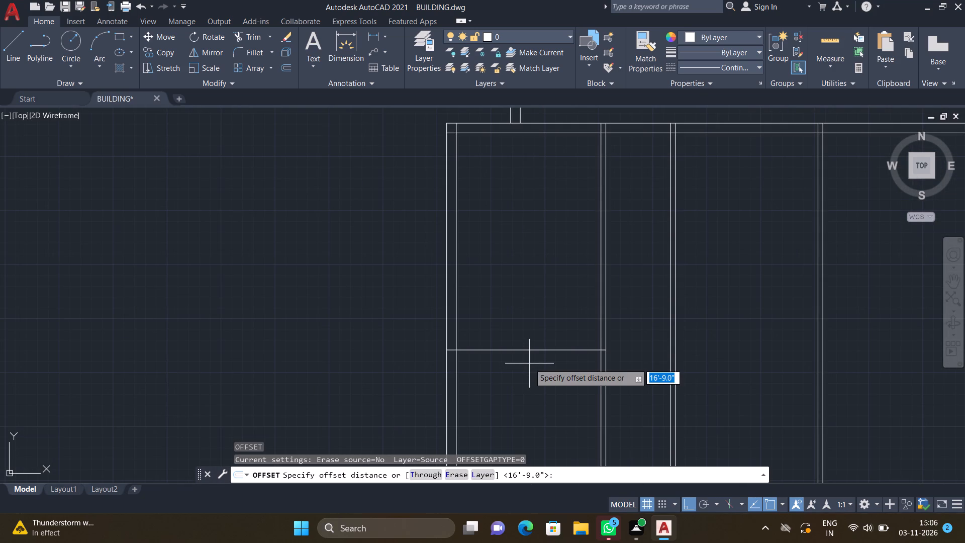
type("4.5\"")
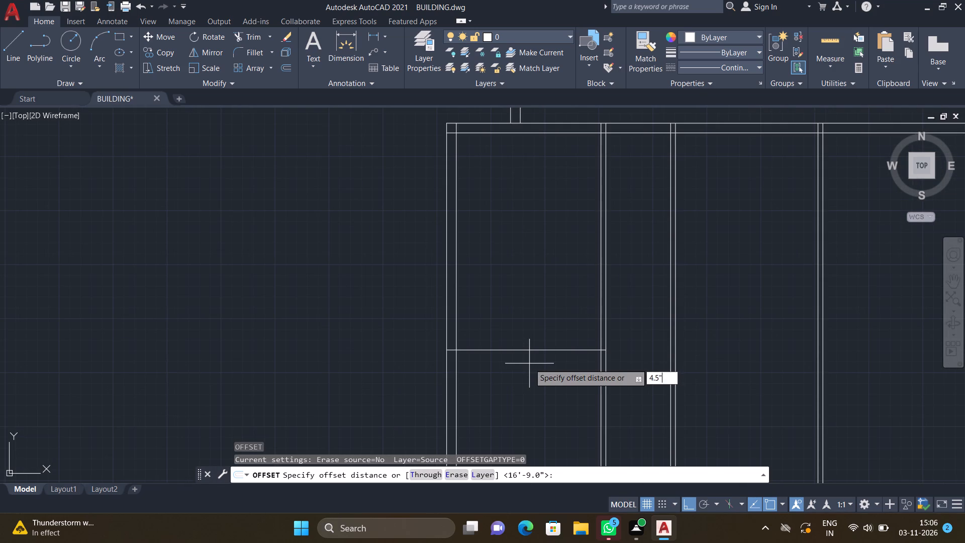
key("Return")
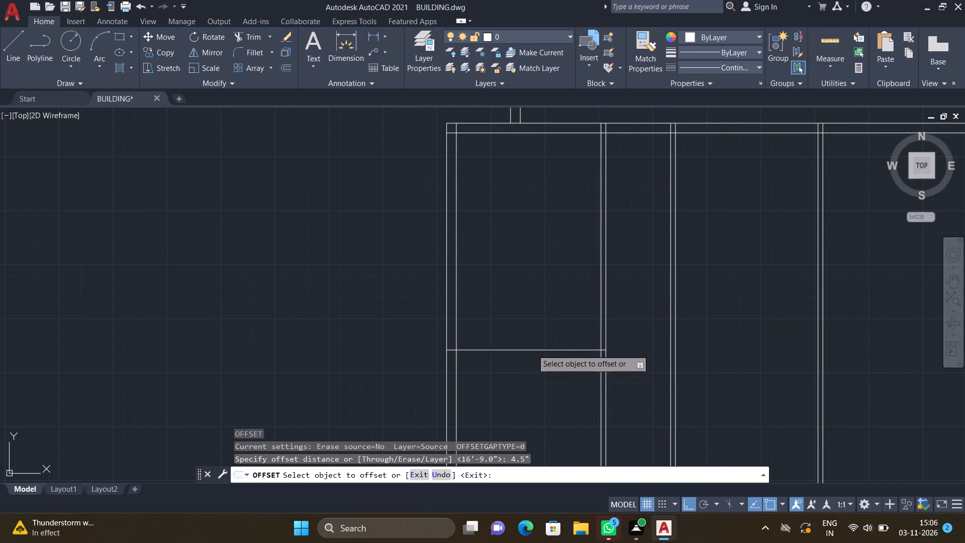
left_click(532, 349)
left_click(535, 390)
key("Return")
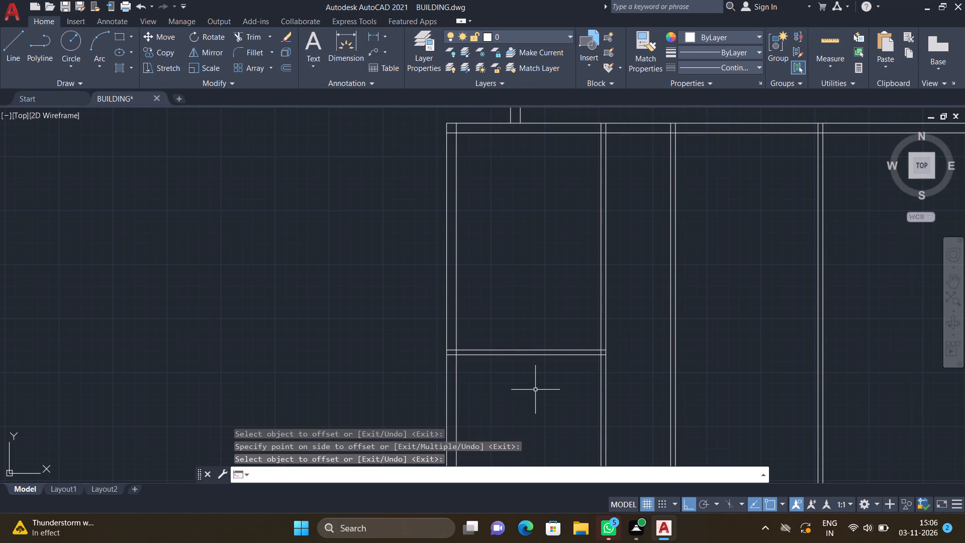
scroll(616, 290, "down", 1)
scroll(637, 204, "up", 3)
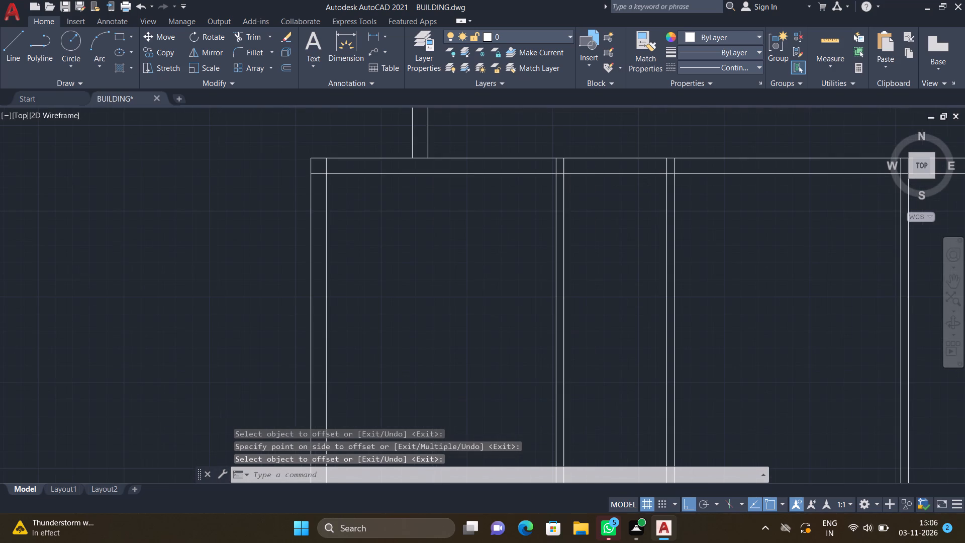
Offset the inner face of the north wall 9' to the south to set the narrow second room's length.
key("o")
key("Return")
type("9'")
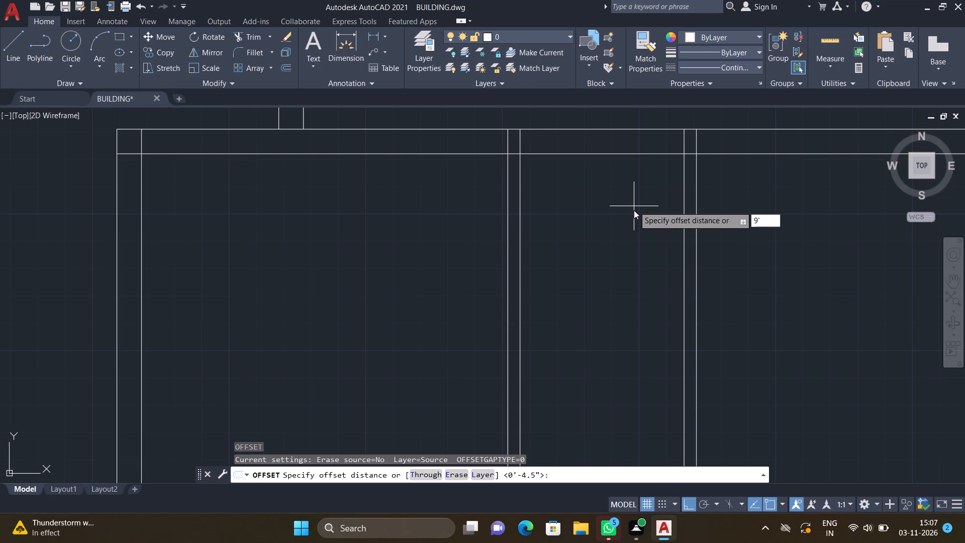
key("Return")
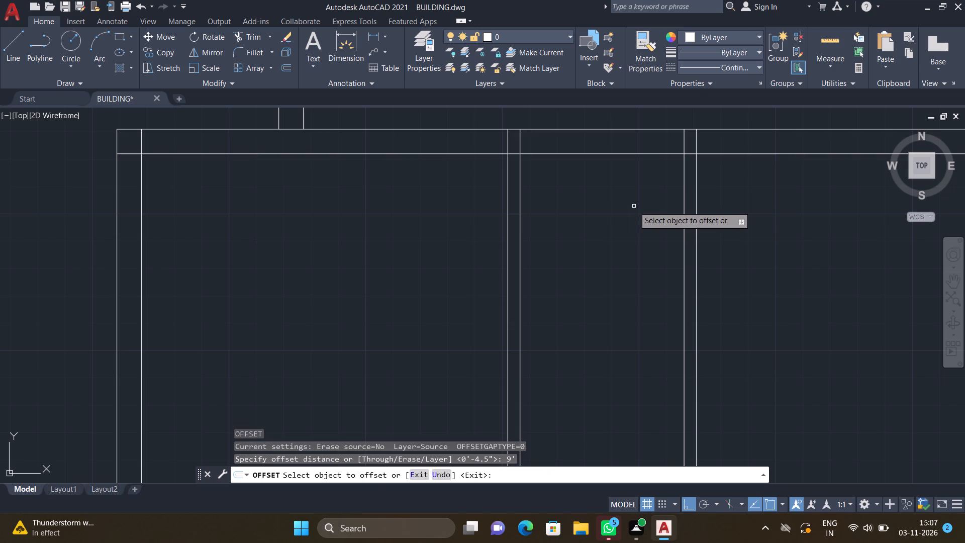
left_click(604, 153)
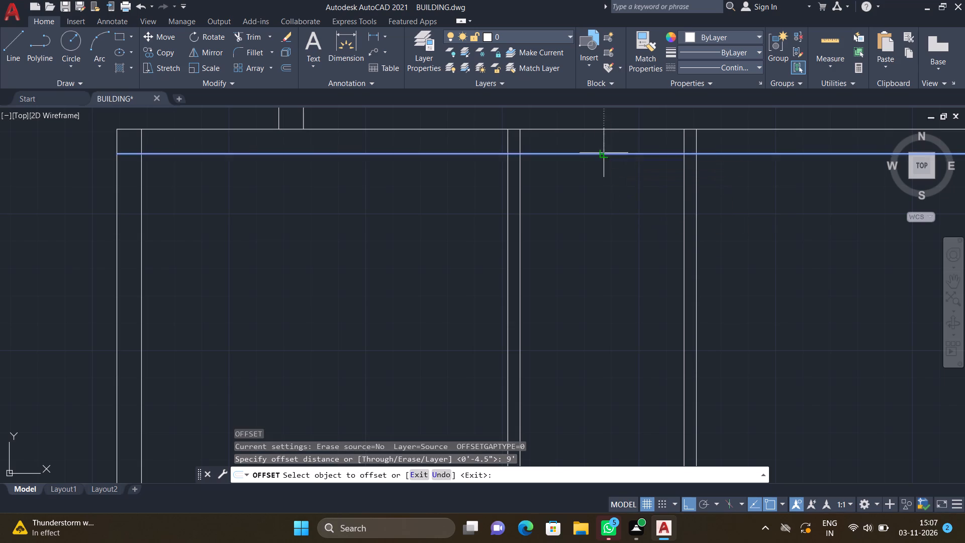
left_click(598, 326)
scroll(598, 325, "down", 3)
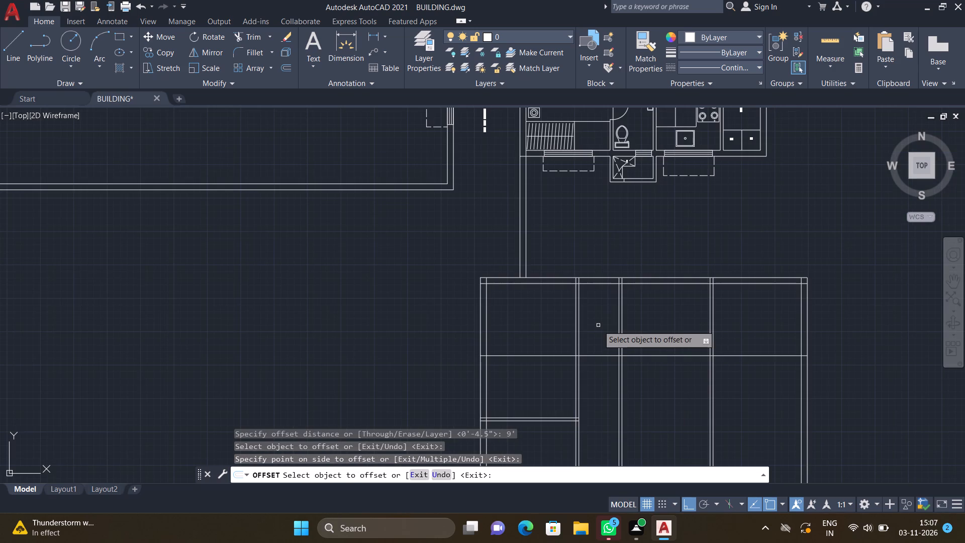
Trim the new cross line on both sides so it remains only across the narrow second room between the first two partitions.
key("Return")
type("TR")
key("Return")
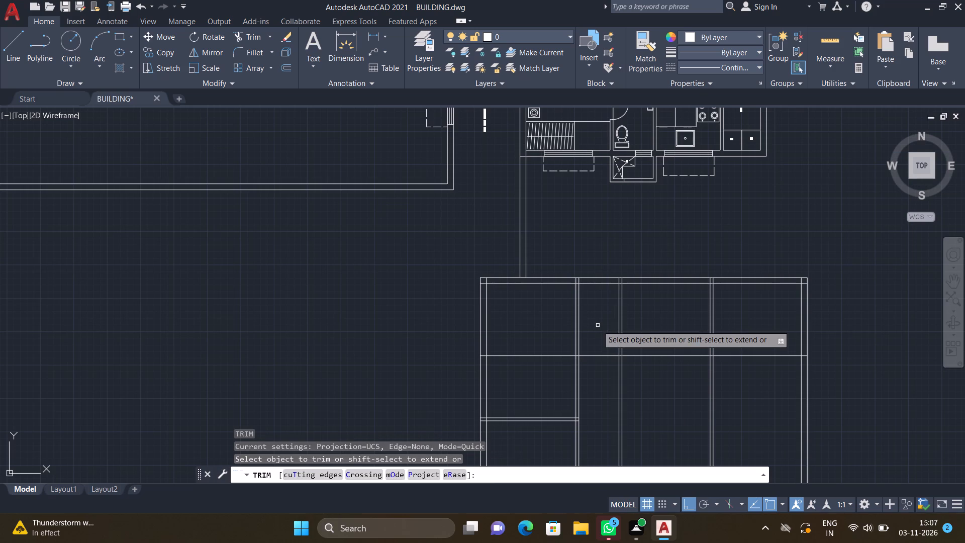
left_click(537, 354)
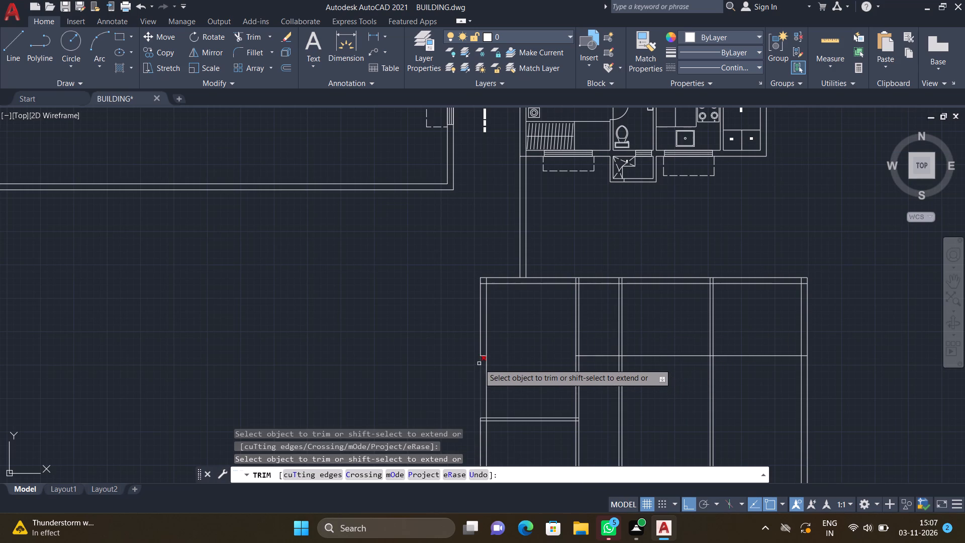
scroll(480, 363, "up", 3)
left_click(484, 337)
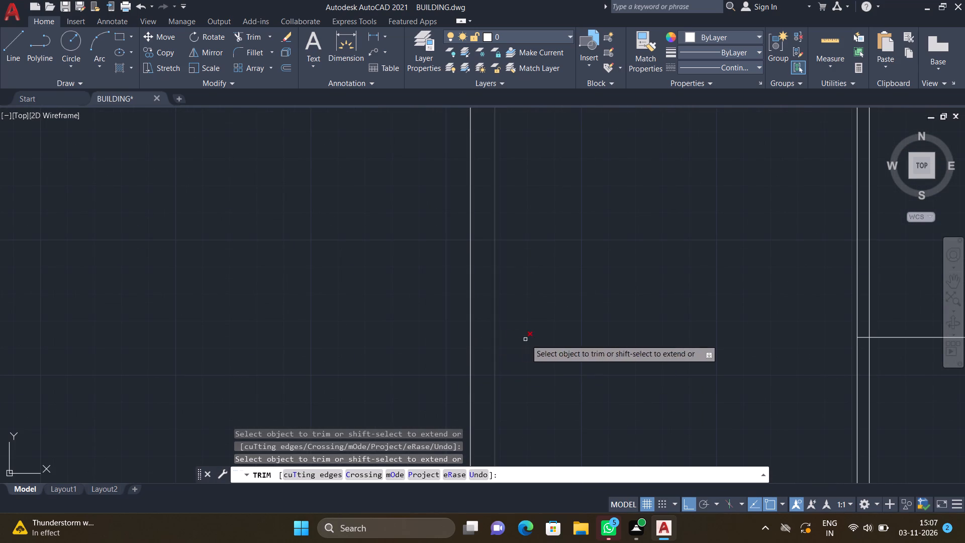
scroll(532, 340, "down", 3)
scroll(711, 344, "up", 2)
left_click(700, 334)
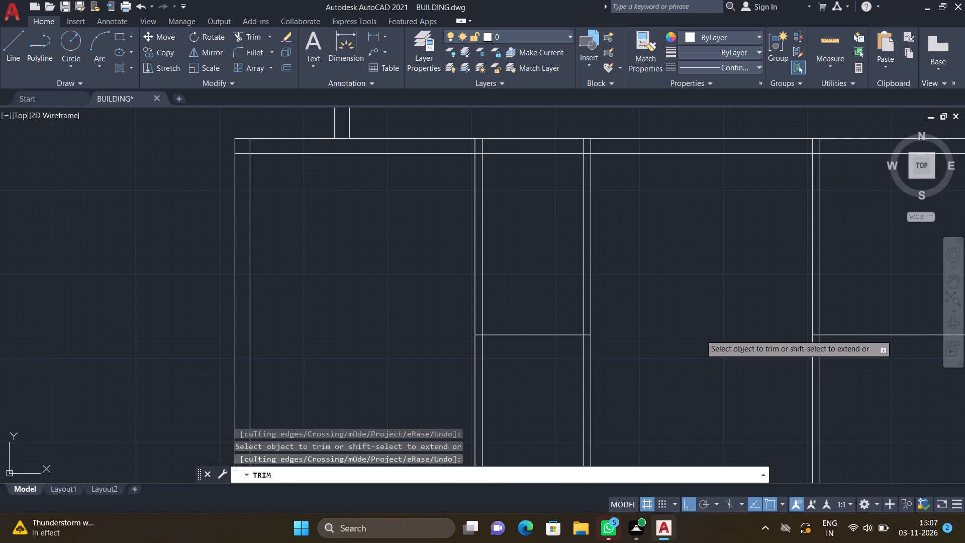
scroll(700, 334, "down", 2)
scroll(784, 334, "up", 2)
left_click(784, 334)
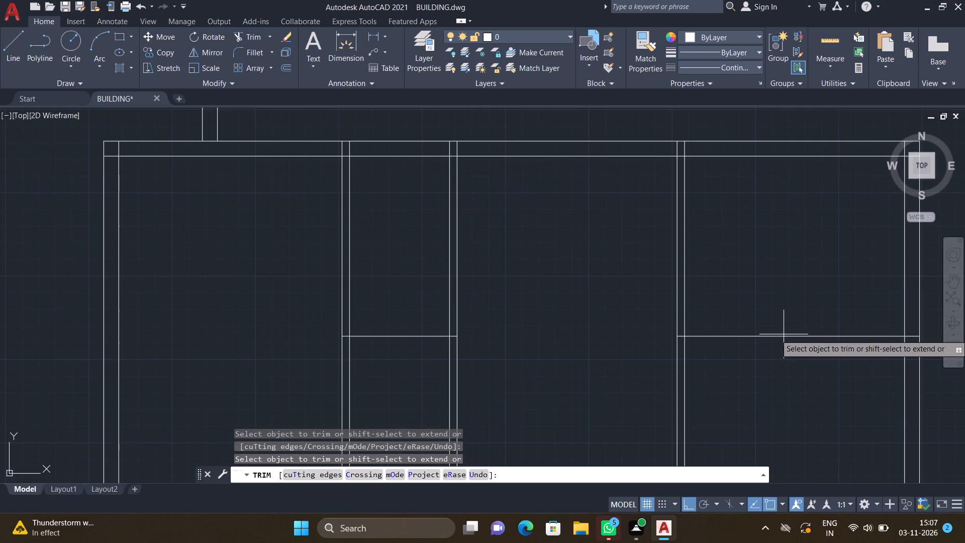
left_click(764, 344)
scroll(680, 337, "up", 2)
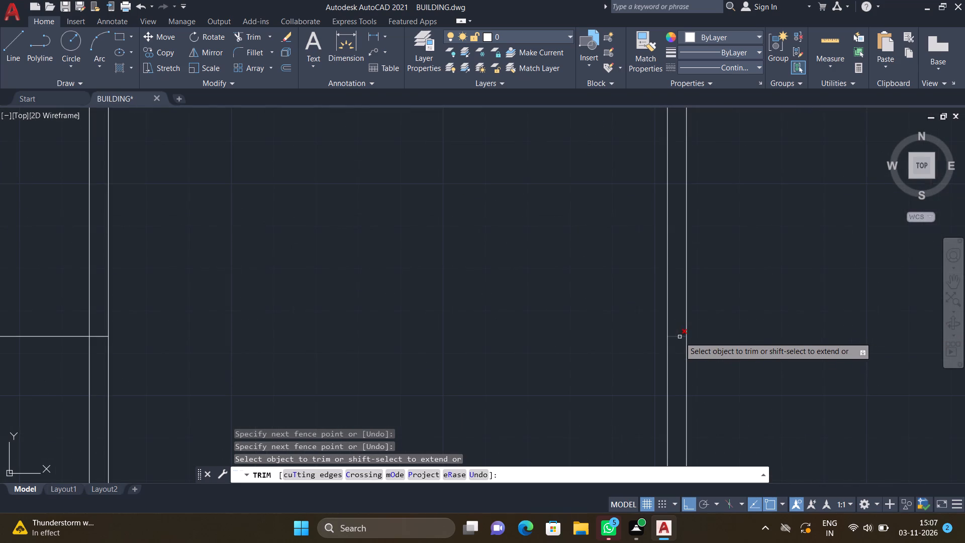
left_click(680, 337)
scroll(749, 325, "down", 4)
scroll(851, 341, "up", 3)
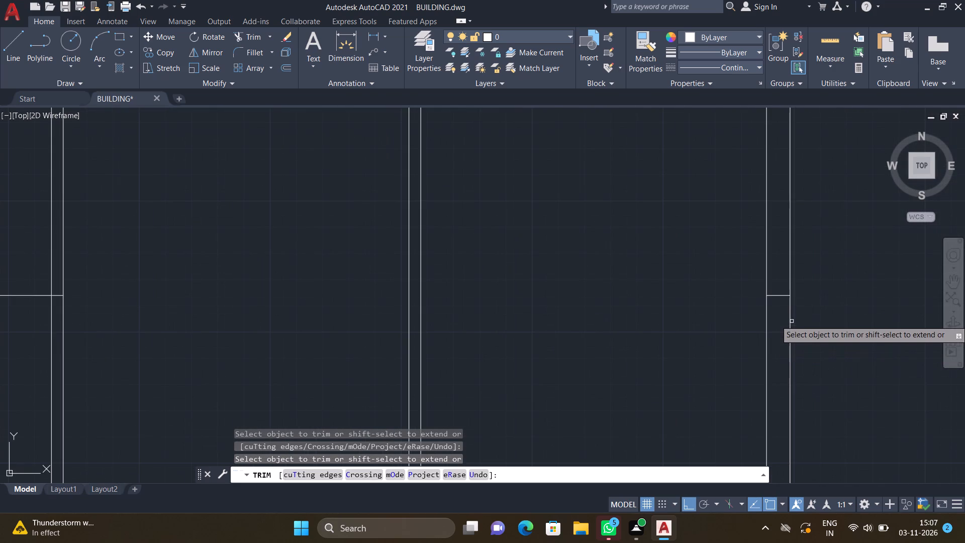
left_click(777, 295)
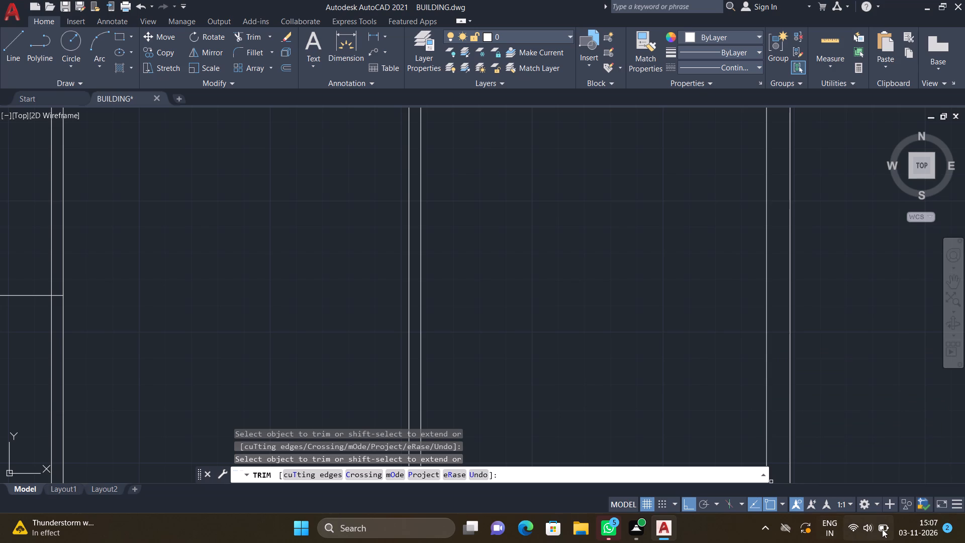
scroll(718, 428, "down", 3)
scroll(684, 400, "down", 1)
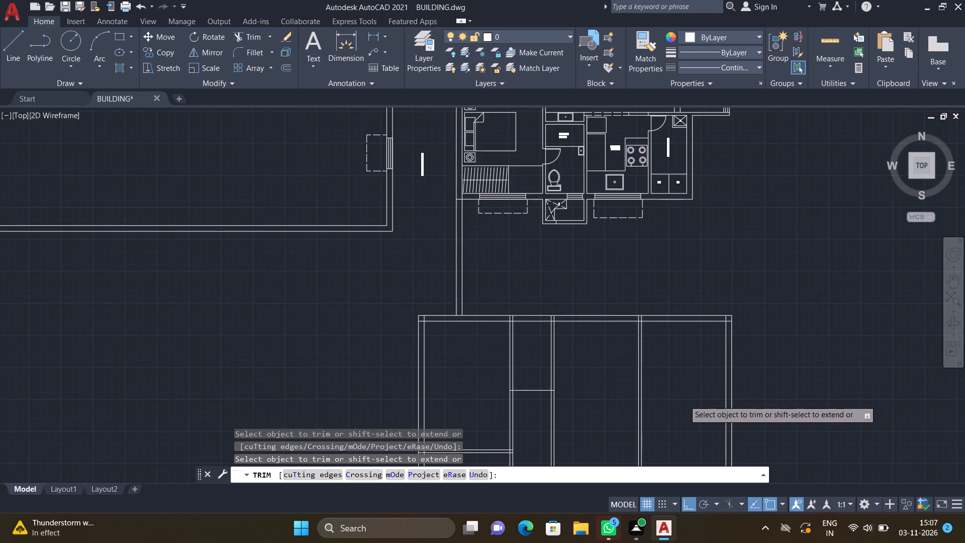
key("Return")
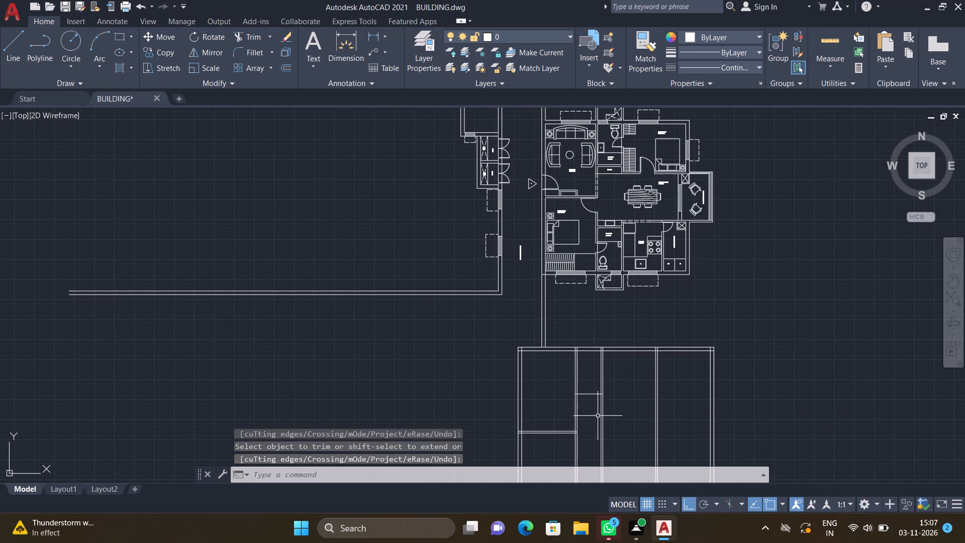
Offset the narrow second room's south line 4.5" to the south to form its cross partition wall.
scroll(594, 405, "up", 3)
key("o")
key("Return")
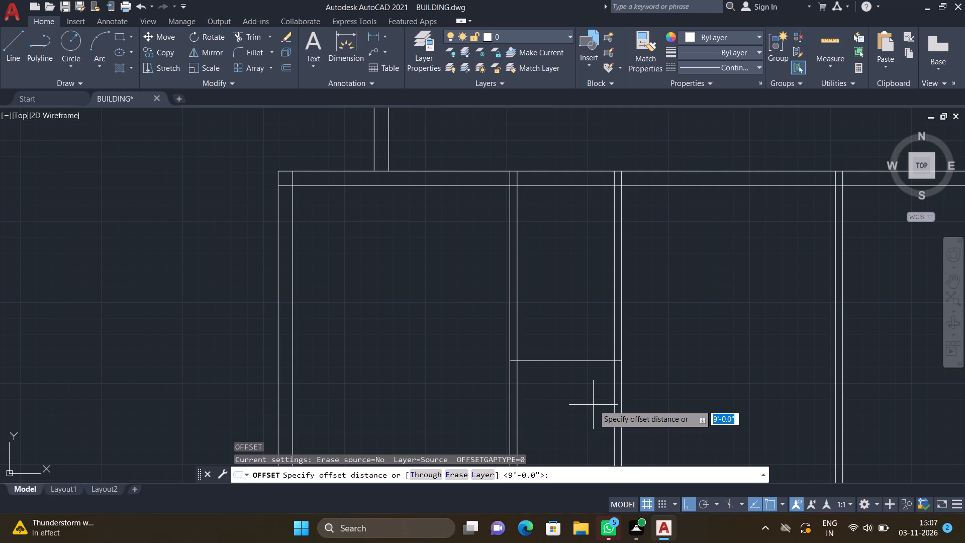
type("4.5\"")
key("Return")
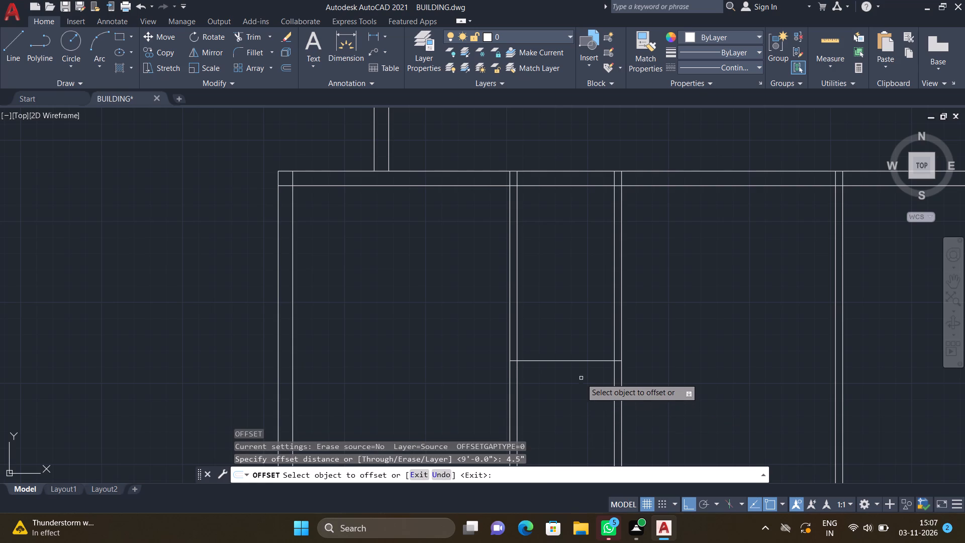
left_click(577, 360)
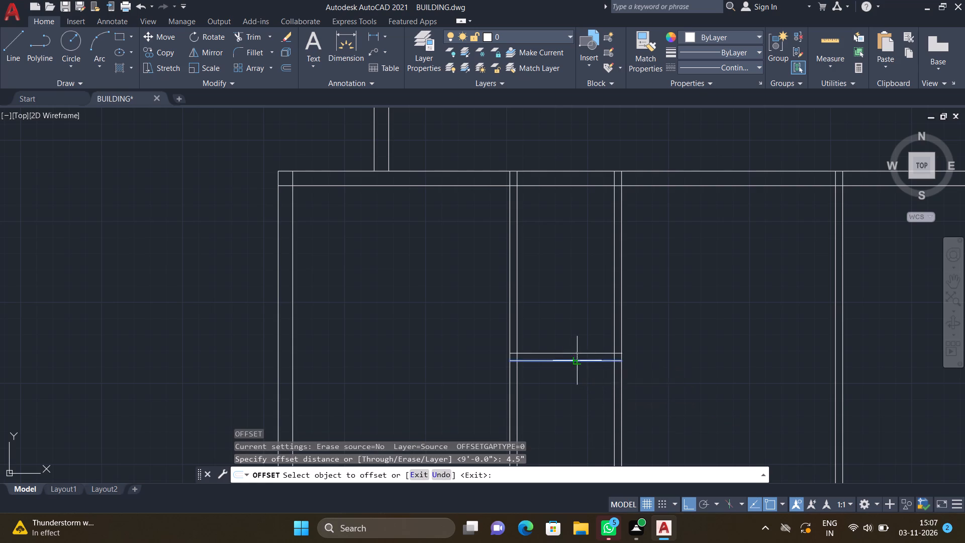
left_click(577, 406)
key("Return")
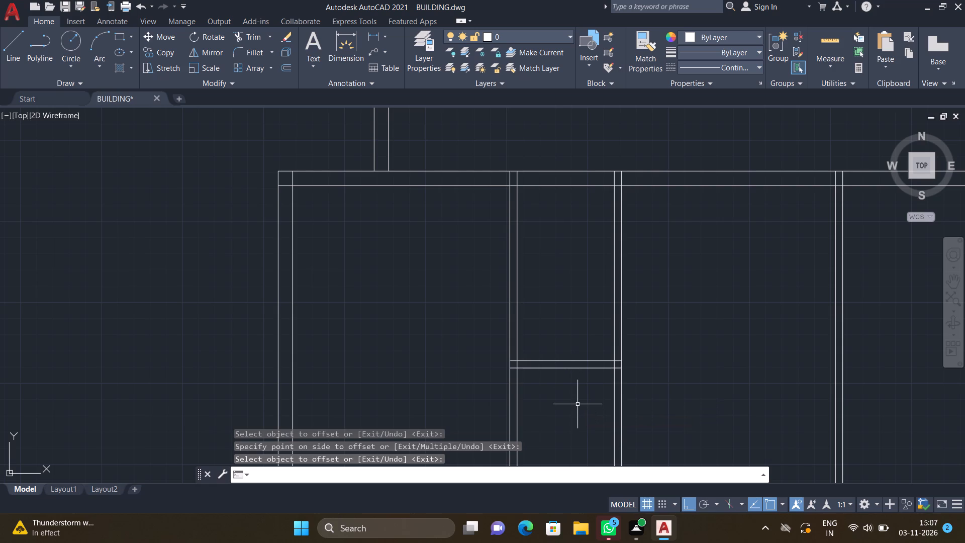
scroll(623, 372, "down", 2)
Offset the inner face of the north wall 12' to the south to set the length of the two eastern rooms.
scroll(674, 357, "up", 2)
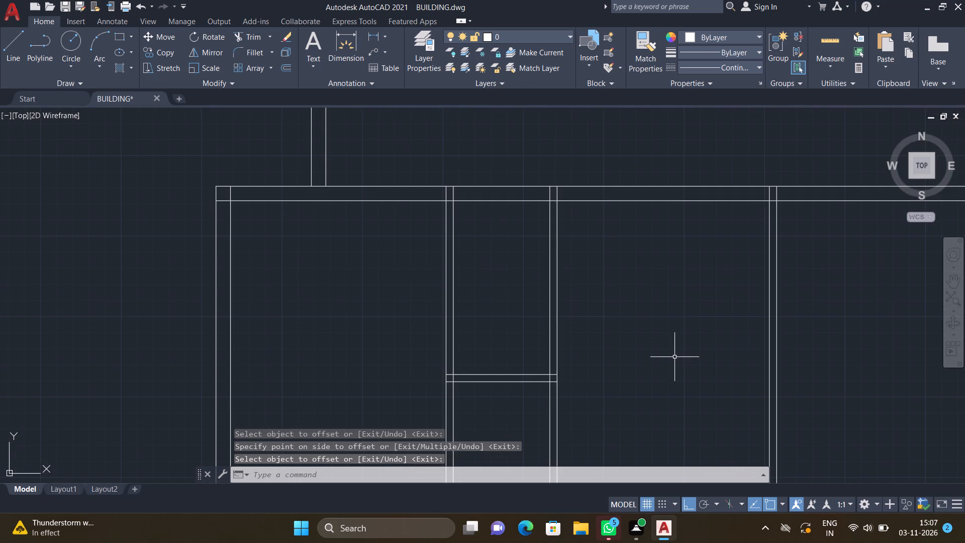
key("o")
key("Return")
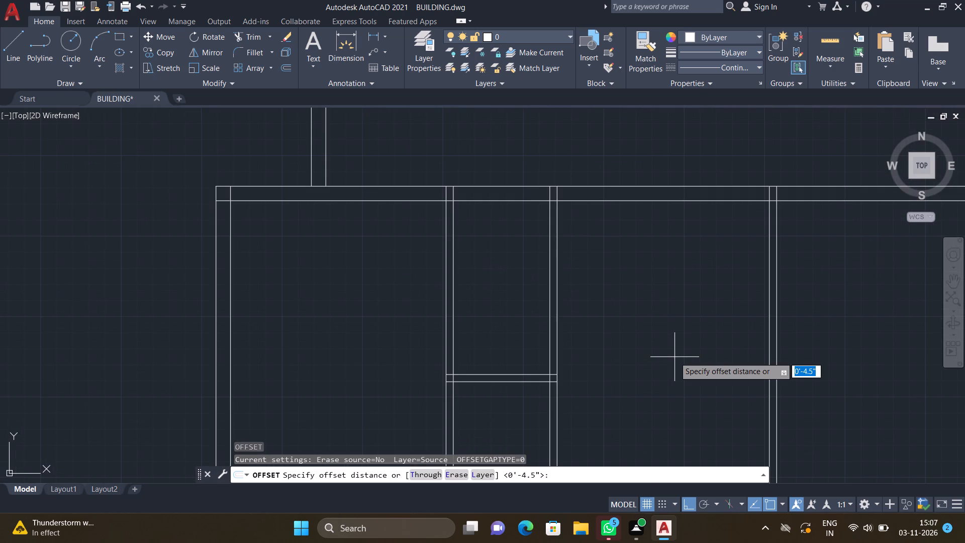
type("12'")
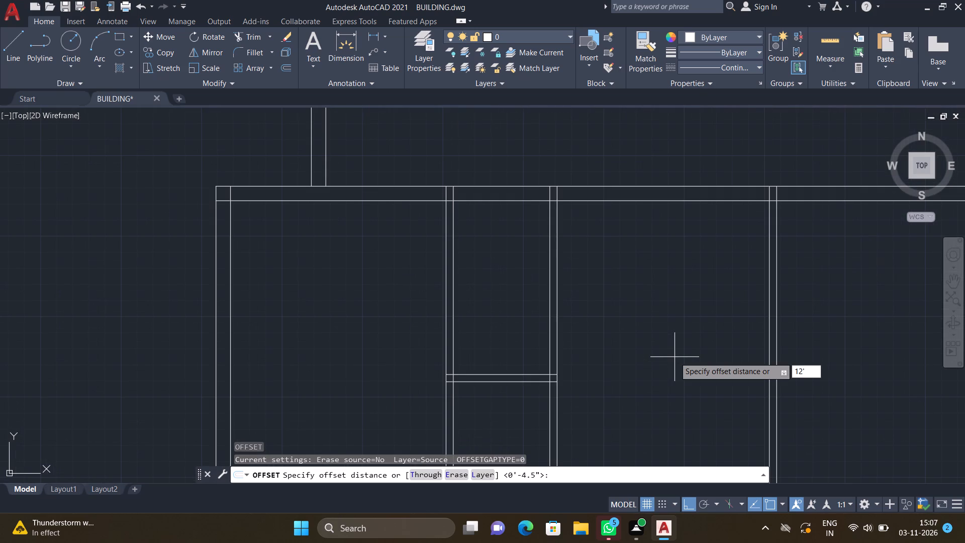
key("Return")
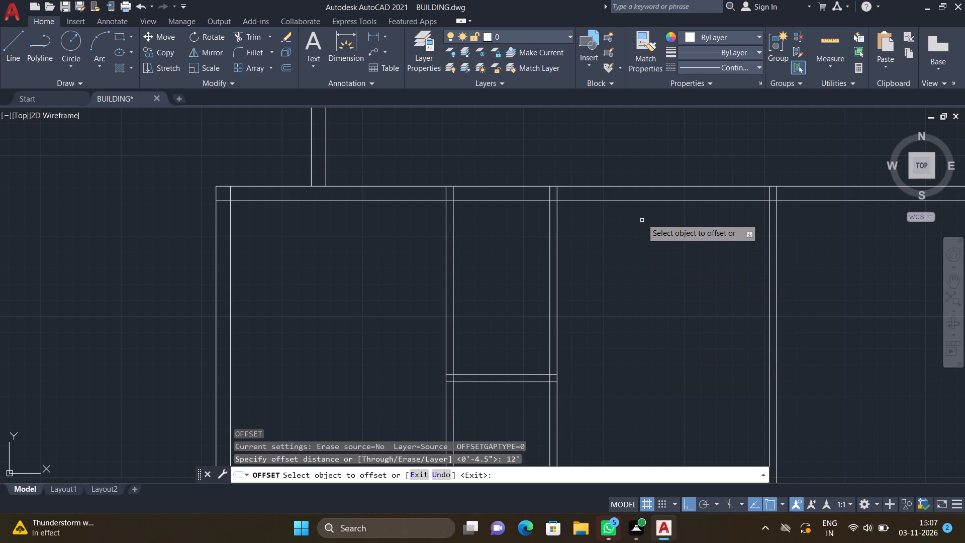
left_click(642, 200)
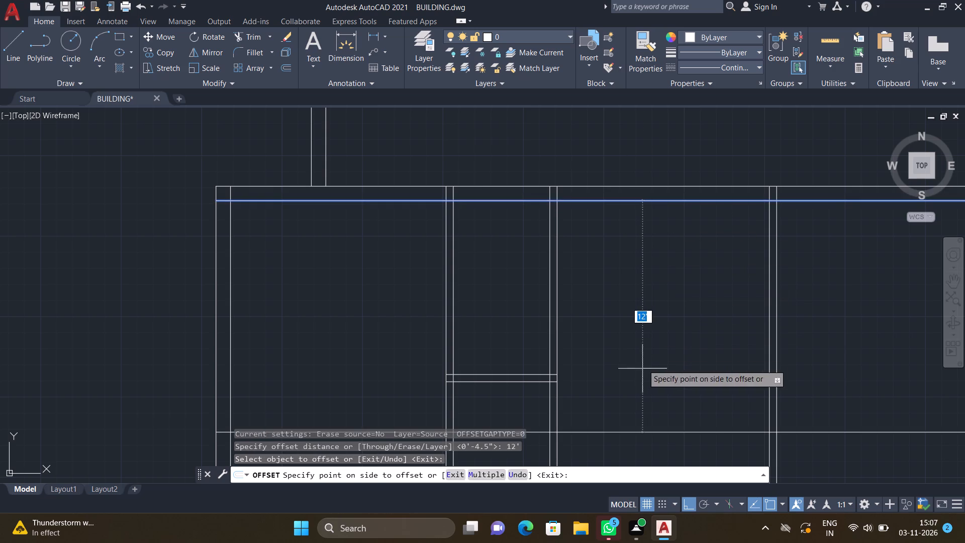
left_click(640, 378)
key("Return")
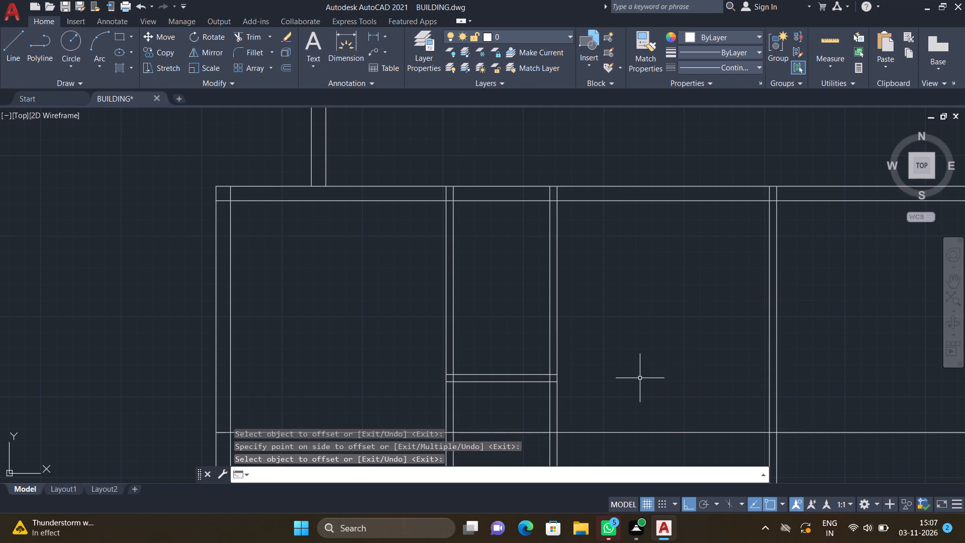
Trim the new cross line west of the second partition so it remains only across the two eastern rooms.
type("TR")
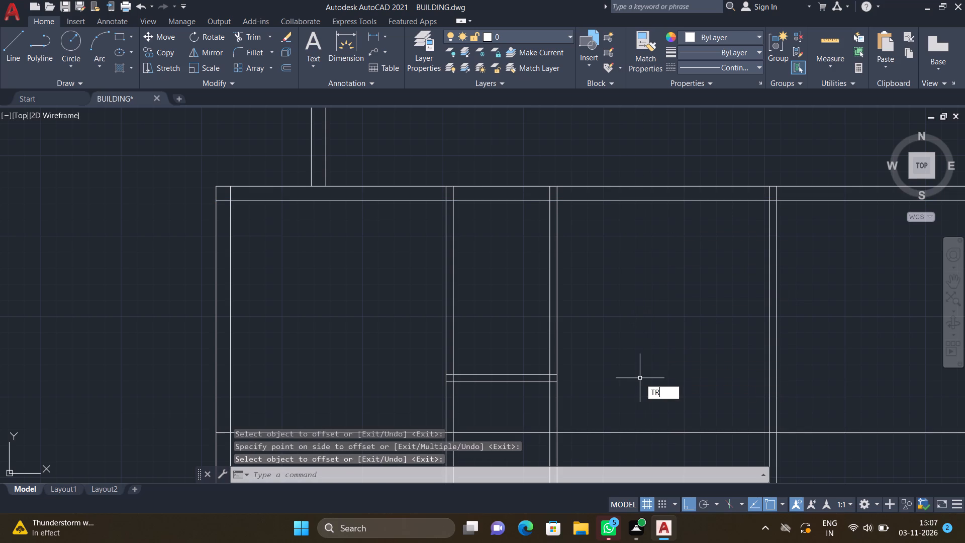
key("Return")
scroll(637, 383, "down", 3)
scroll(596, 415, "up", 2)
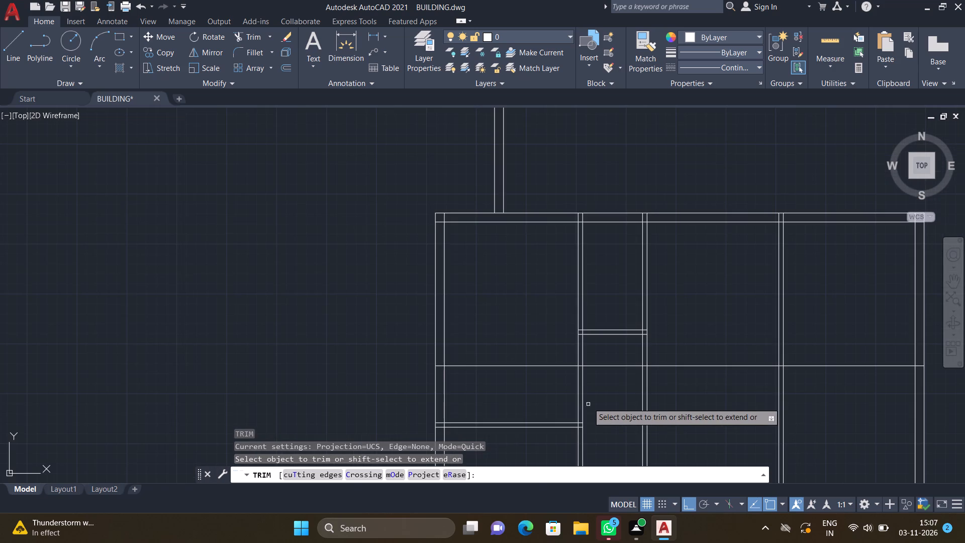
scroll(593, 373, "up", 2)
left_click(605, 356)
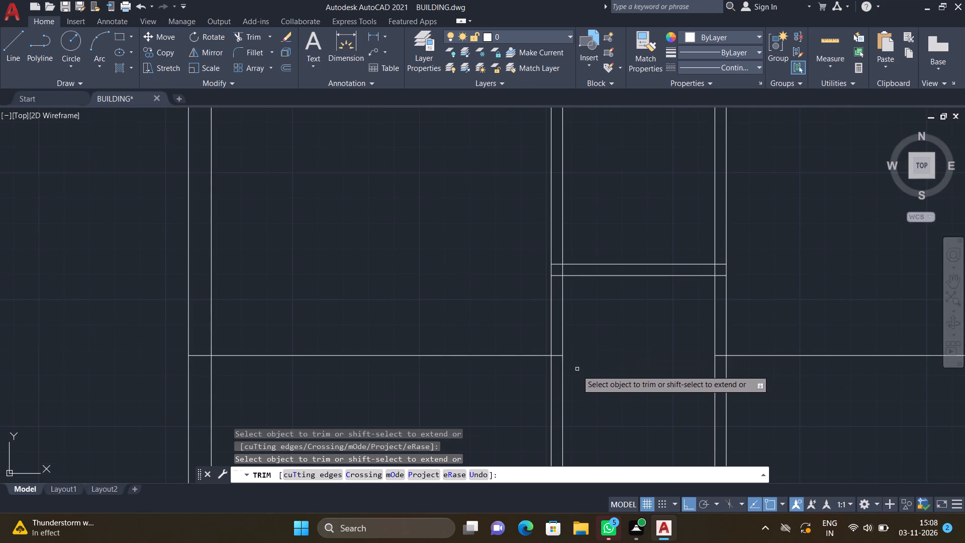
scroll(552, 357, "up", 1)
left_click(556, 352)
scroll(438, 386, "down", 2)
left_click(401, 373)
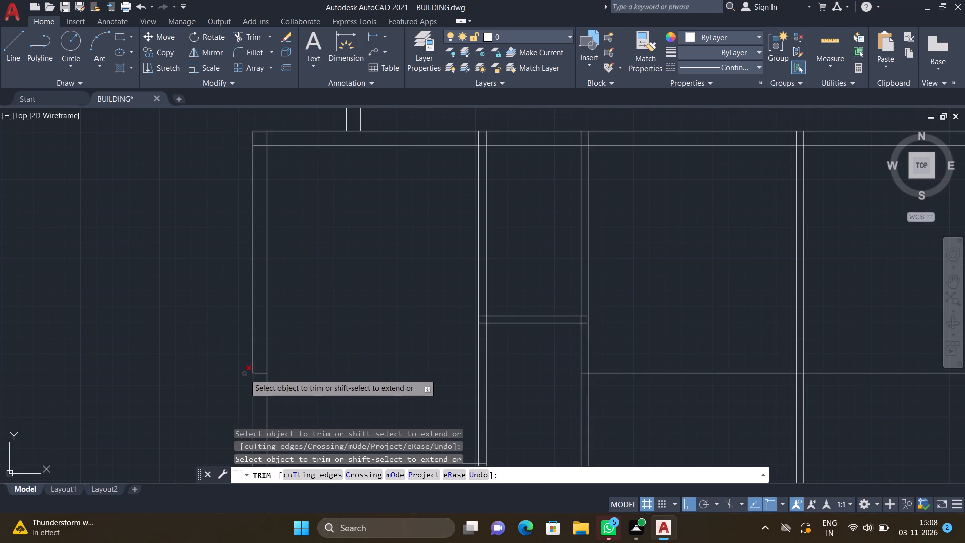
scroll(257, 379, "up", 3)
left_click(260, 356)
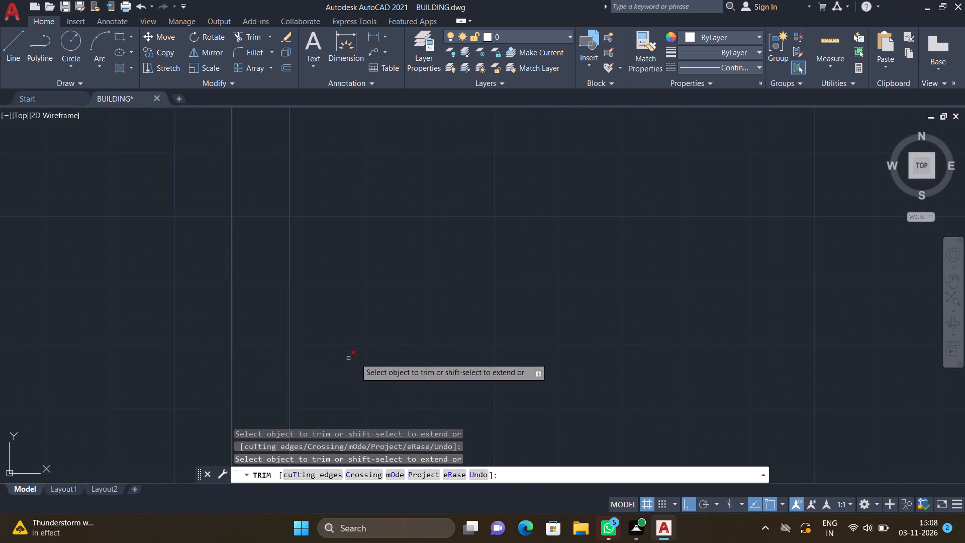
key("Return")
scroll(407, 353, "down", 5)
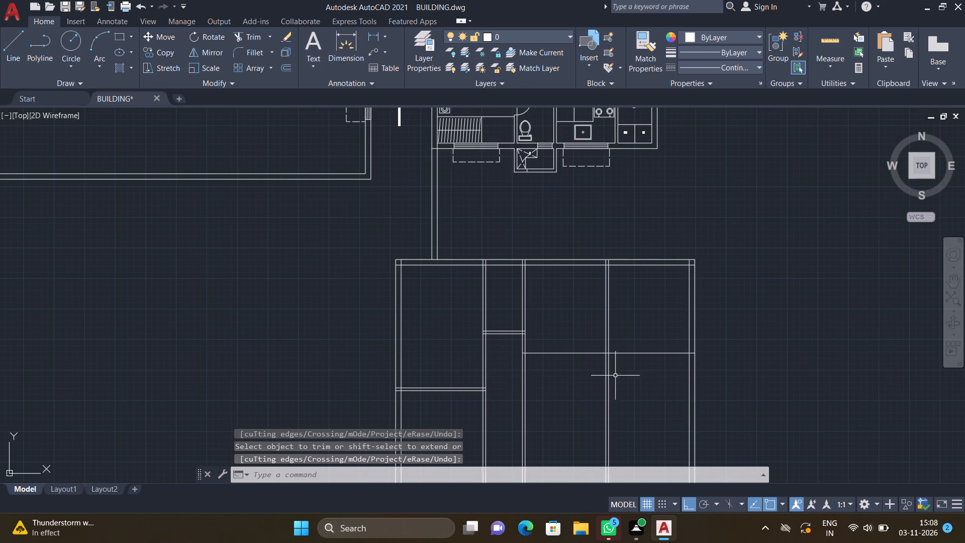
Offset the two eastern rooms' south line 4.5" to the south to form their cross partition wall.
scroll(664, 377, "up", 1)
key("o")
key("Return")
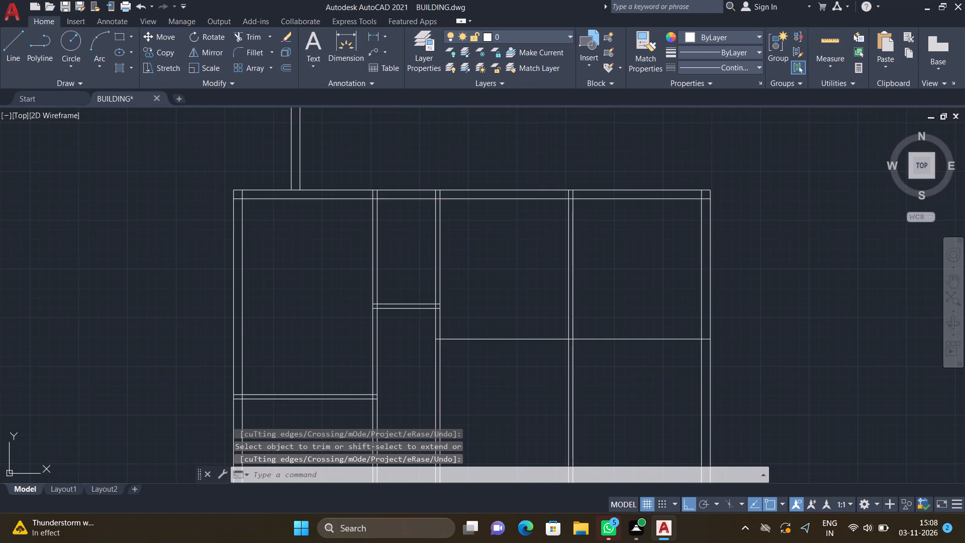
type("4.5\"")
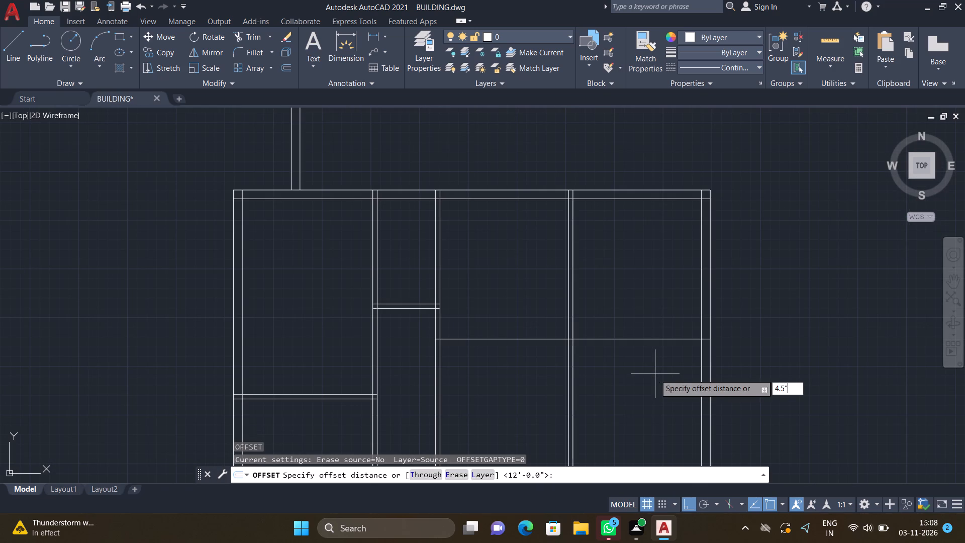
key("Return")
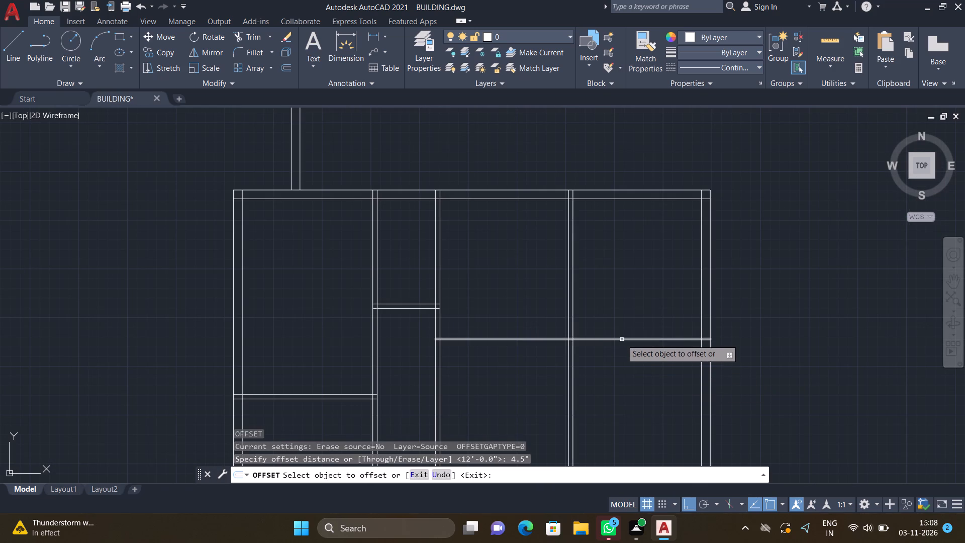
left_click(622, 339)
left_click(623, 357)
key("Return")
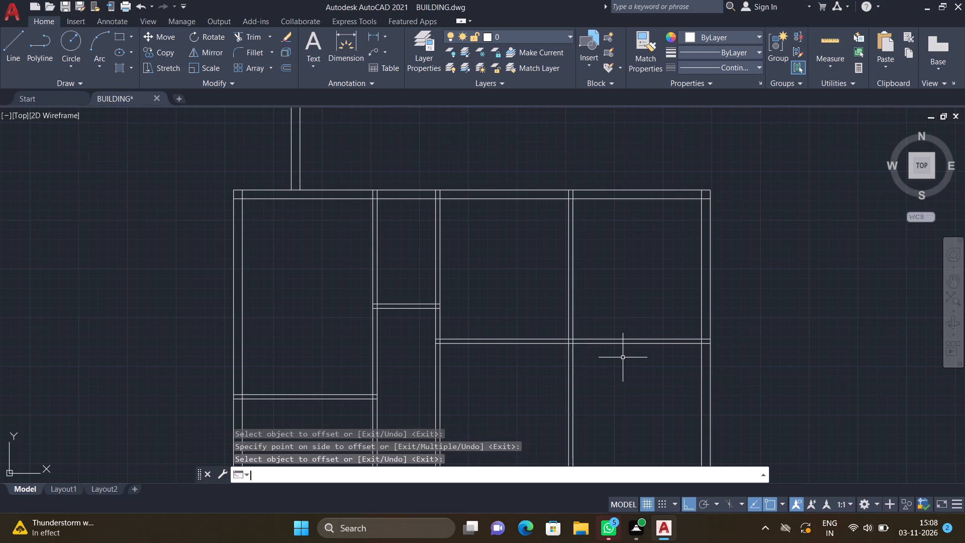
scroll(621, 356, "down", 3)
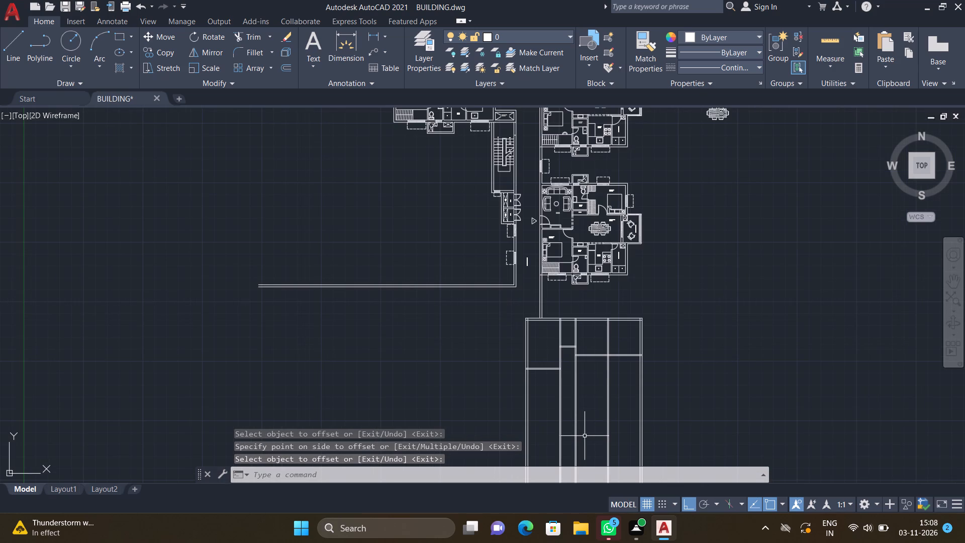
Offset the south line of the west room's cross partition 15' to the south to set the length of the room below it.
scroll(587, 414, "up", 2)
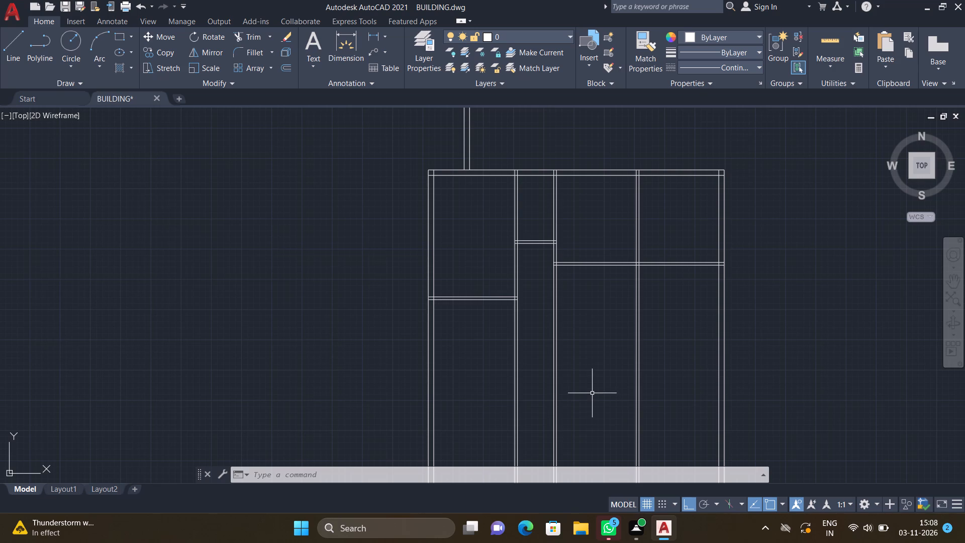
scroll(585, 397, "down", 2)
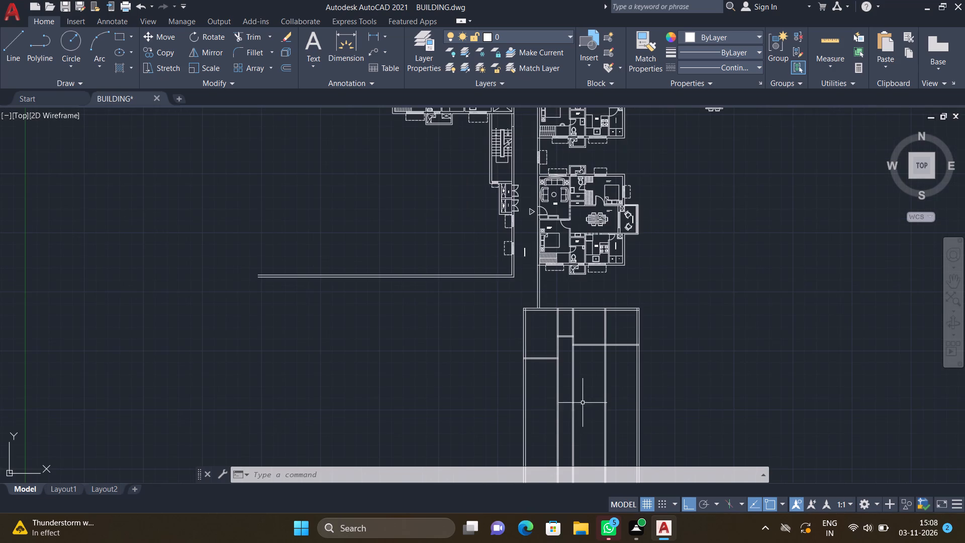
scroll(553, 396, "up", 2)
key("o")
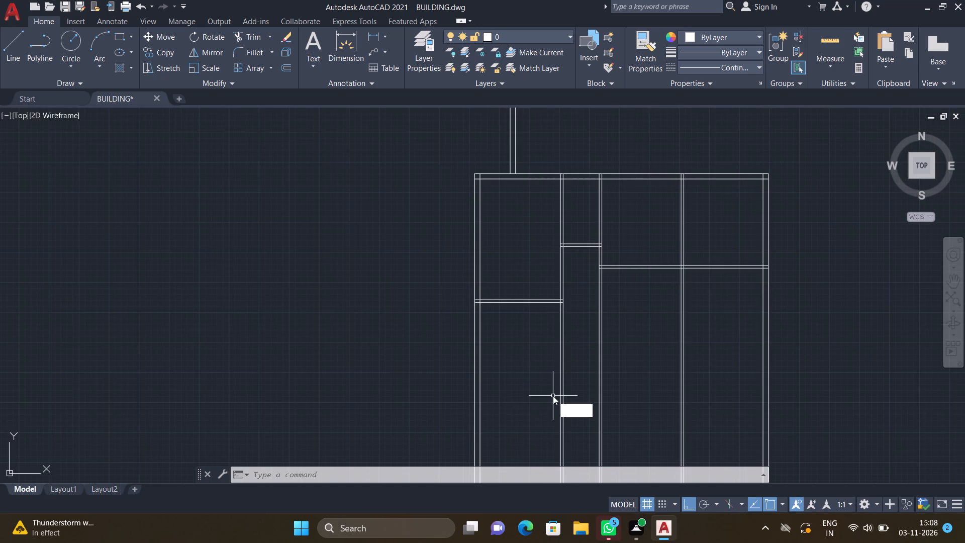
key("Return")
type("15'")
key("Return")
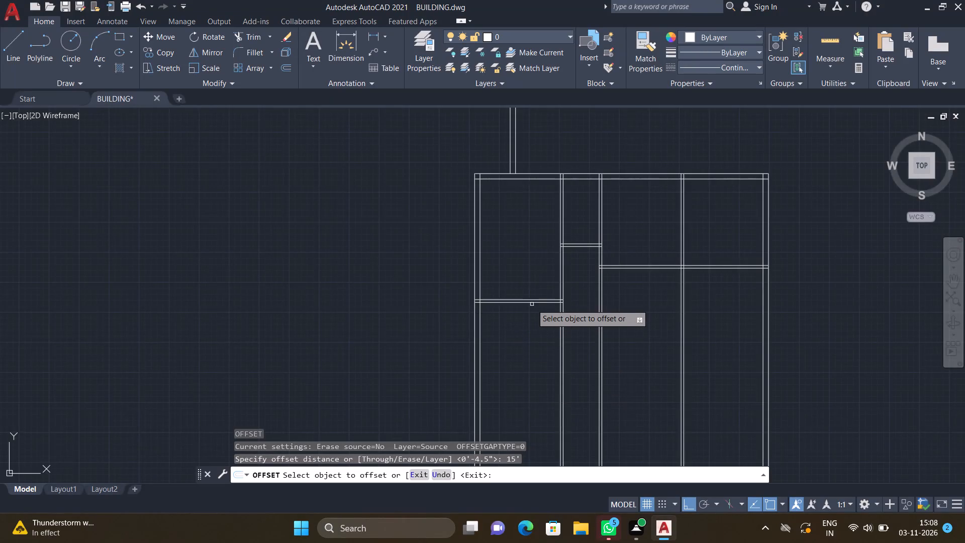
scroll(531, 305, "up", 1)
left_click(529, 303)
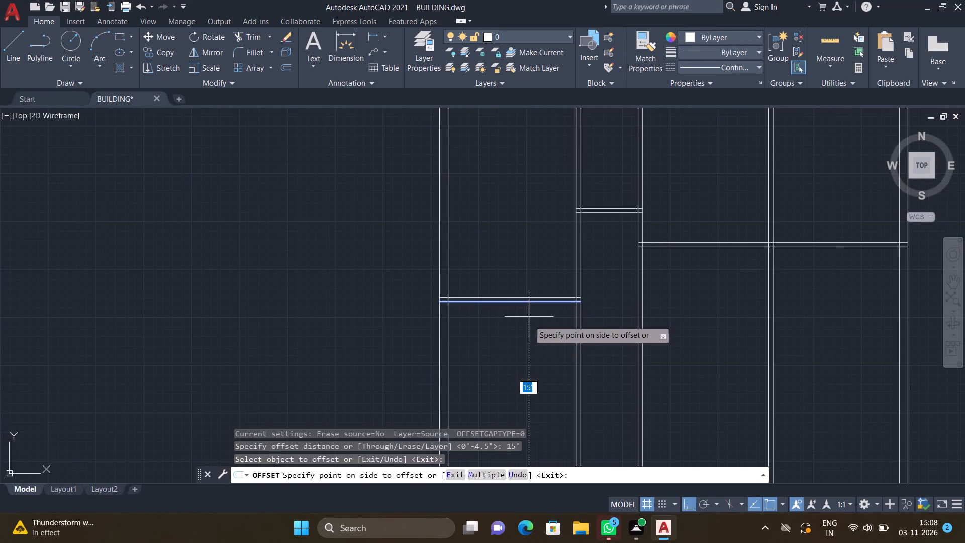
left_click(526, 399)
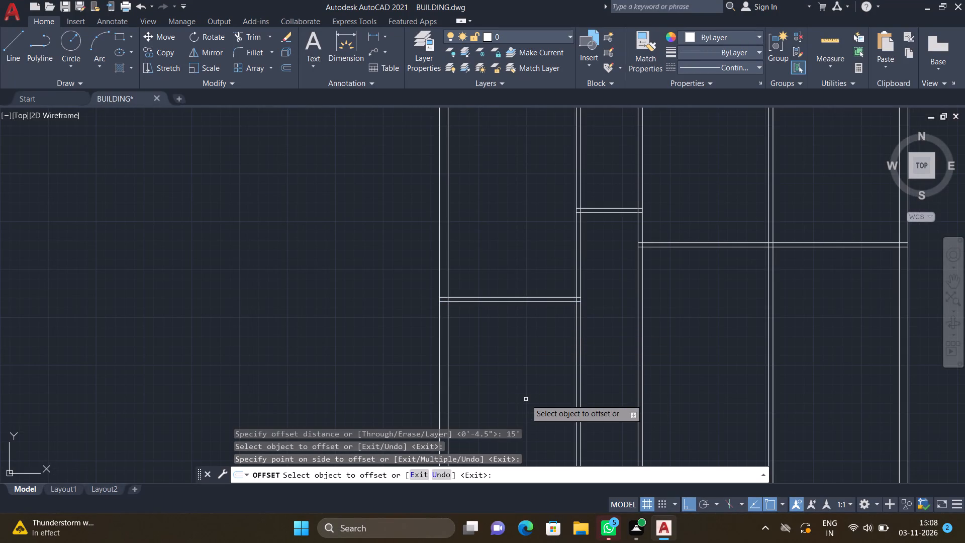
scroll(531, 405, "down", 5)
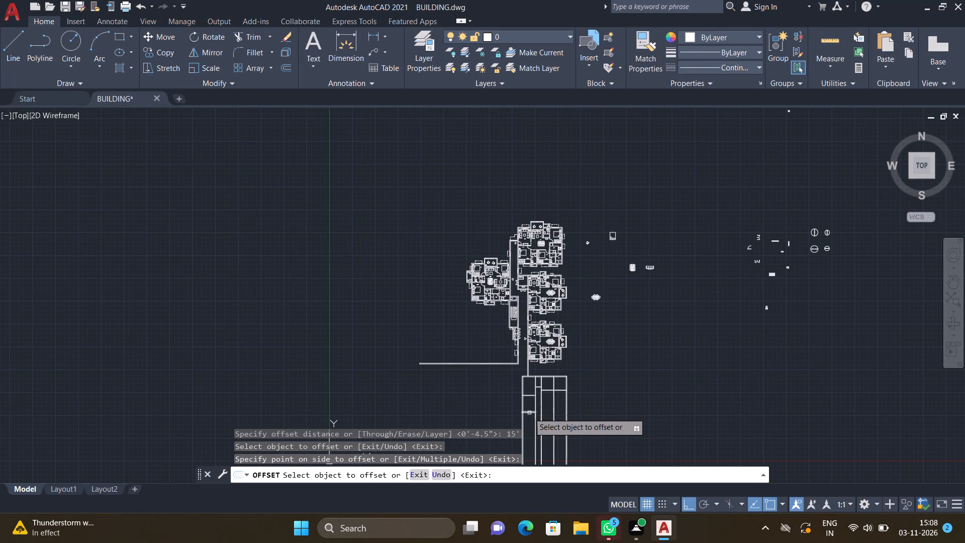
key("Return")
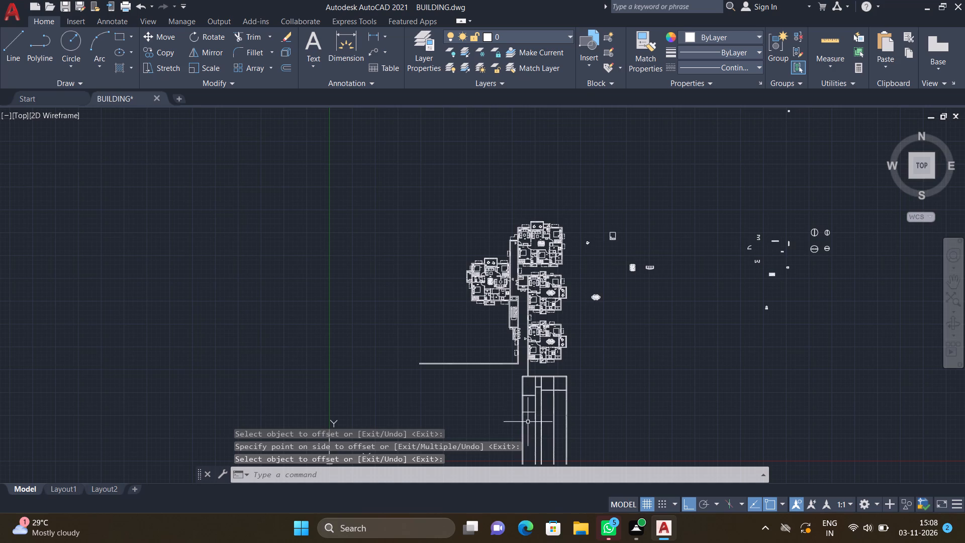
Extend the new cross line east across all the partitions to the outer face of the east wall.
scroll(528, 426, "up", 4)
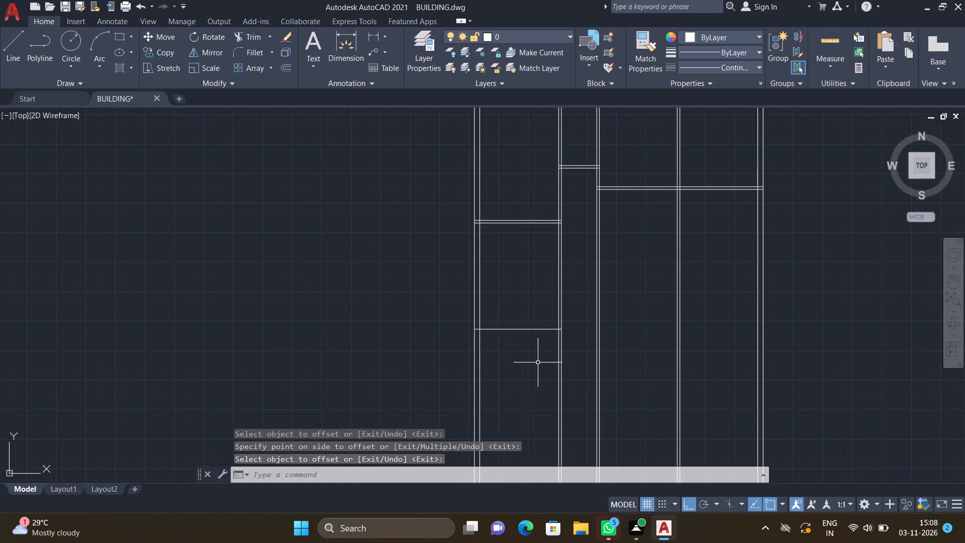
scroll(539, 360, "up", 1)
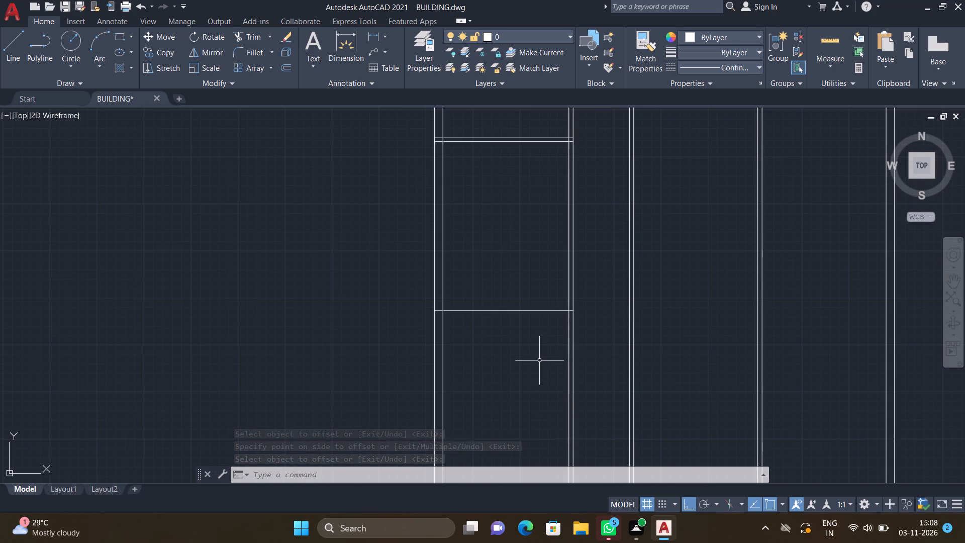
type("EX")
key("Return")
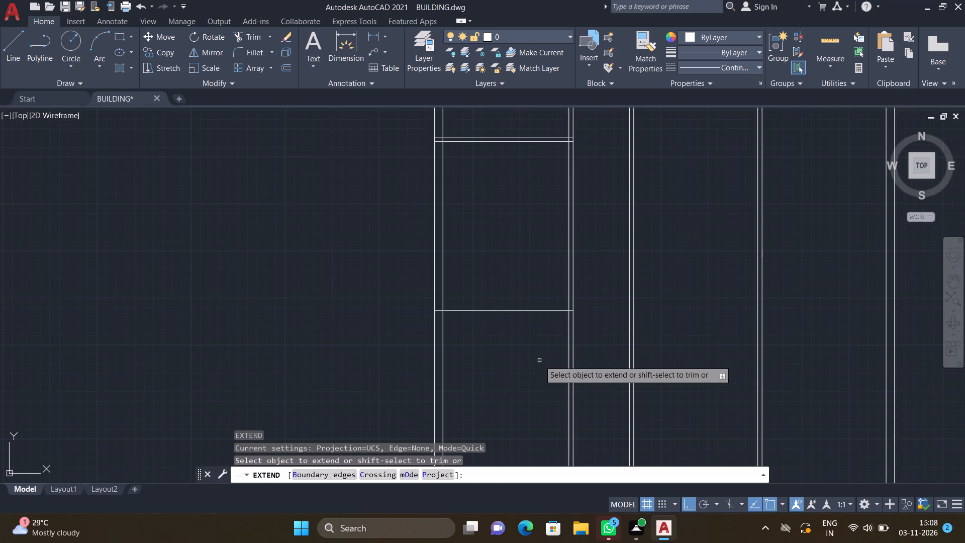
left_click(558, 312)
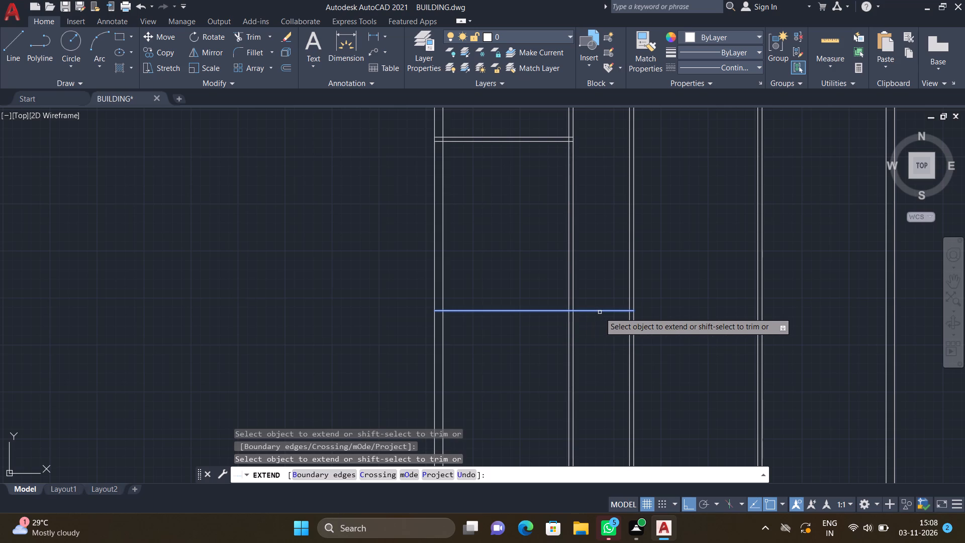
left_click(600, 312)
left_click(615, 310)
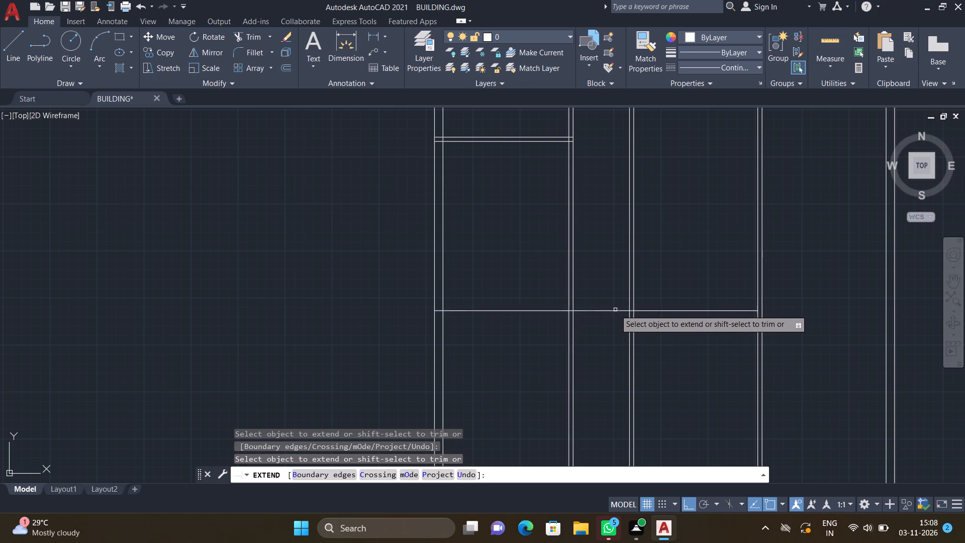
left_click(703, 312)
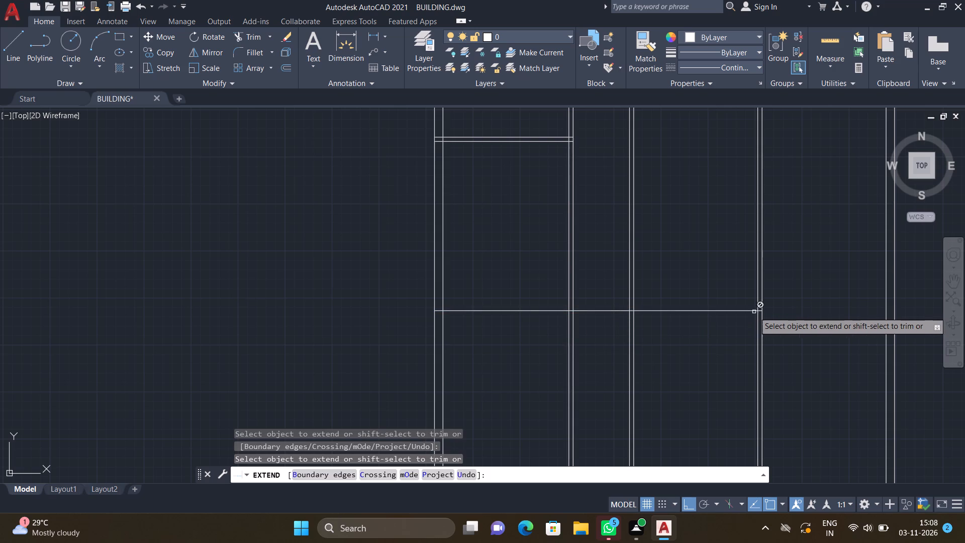
left_click(749, 312)
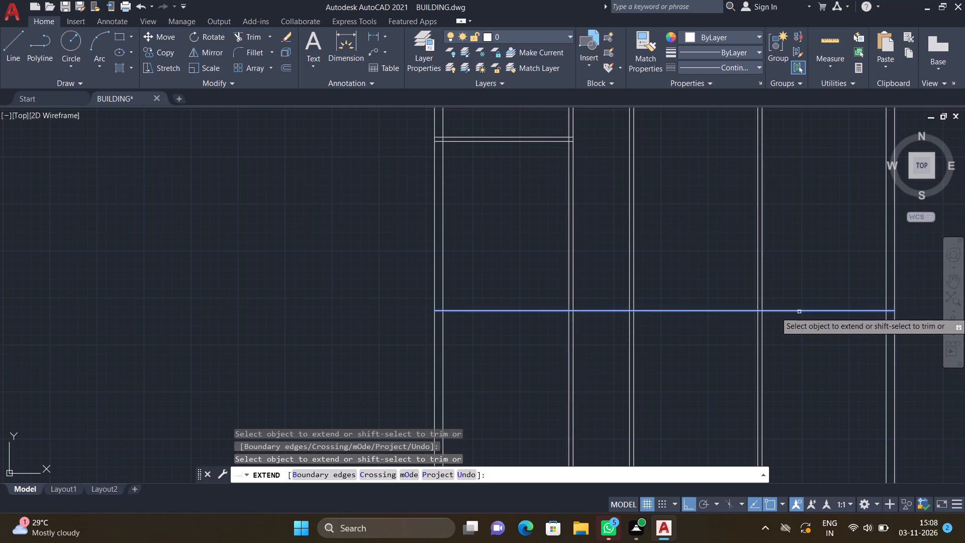
left_click(804, 311)
key("Return")
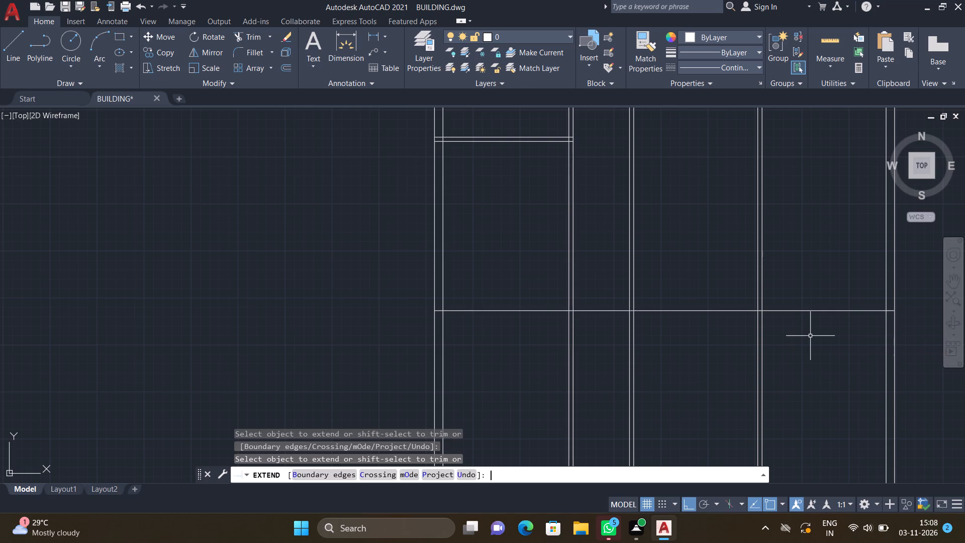
Offset the full-width cross line 9" to the south to form the flat's south outer wall.
key("o")
key("Return")
type("9\"")
key("Return")
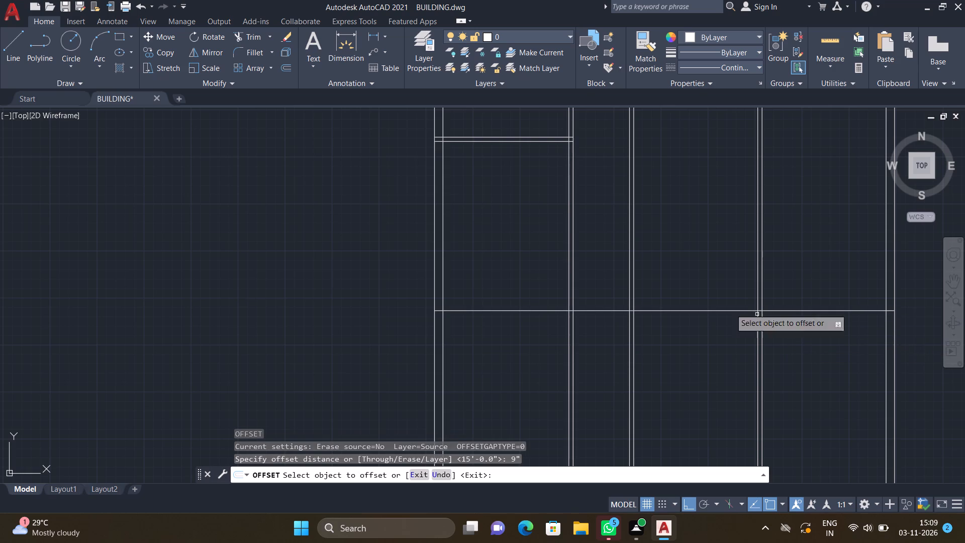
left_click(670, 310)
left_click(680, 352)
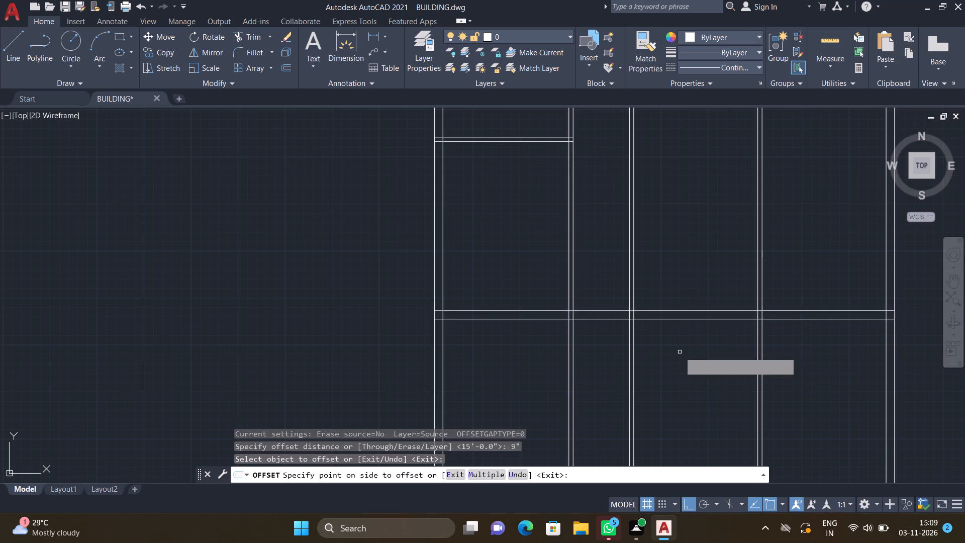
key("Return")
Offset the inner face of the south wall 9' to the north to set the length of the narrow second room's southern room.
scroll(668, 340, "down", 2)
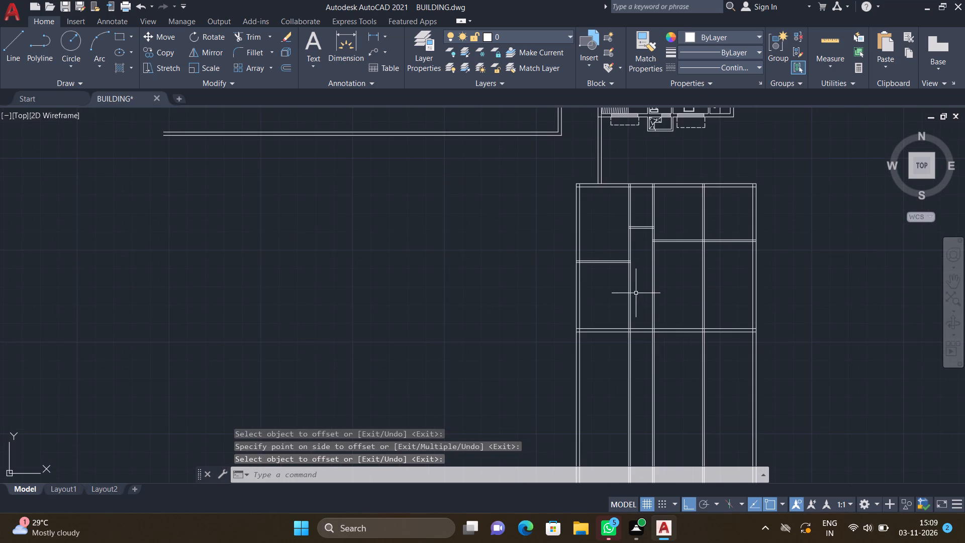
scroll(642, 286, "up", 2)
key("o")
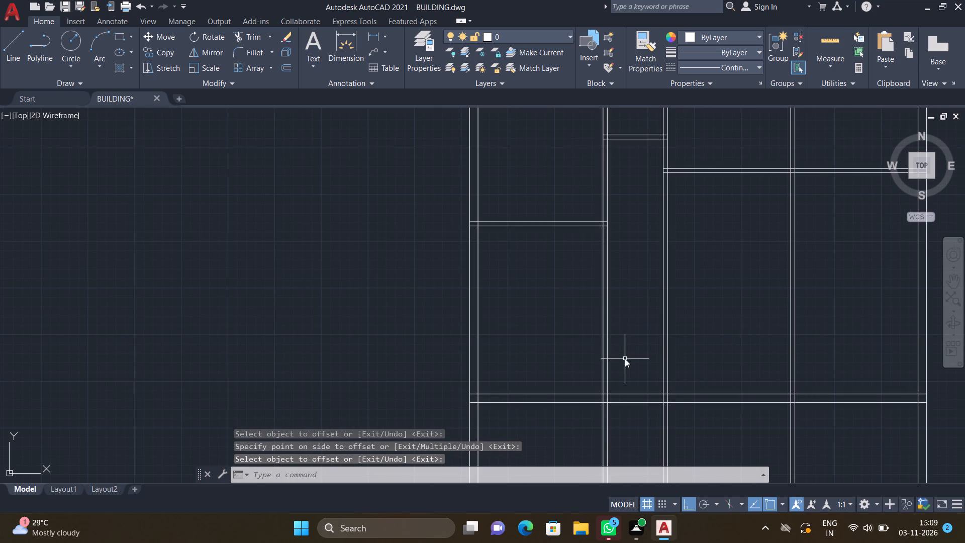
key("Return")
type("9'")
key("Return")
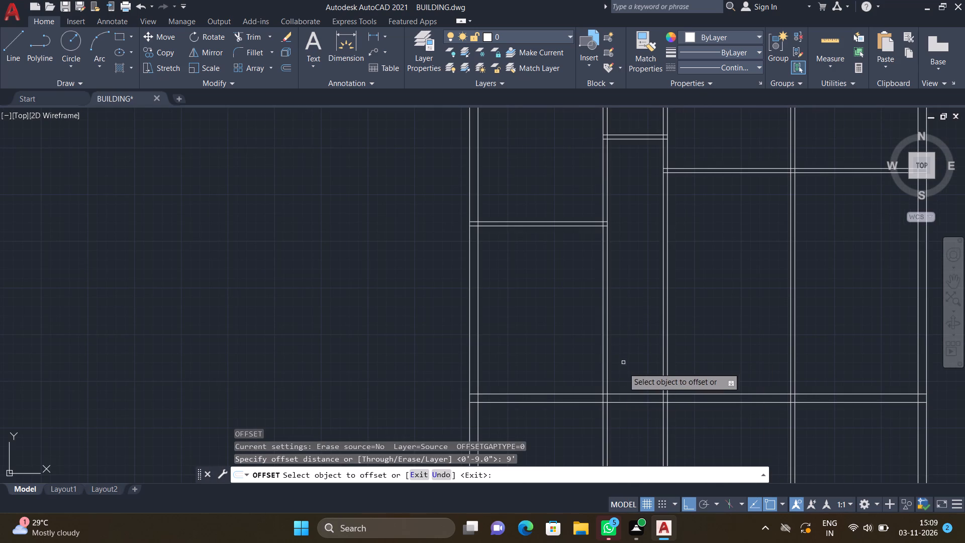
left_click(633, 393)
left_click(636, 343)
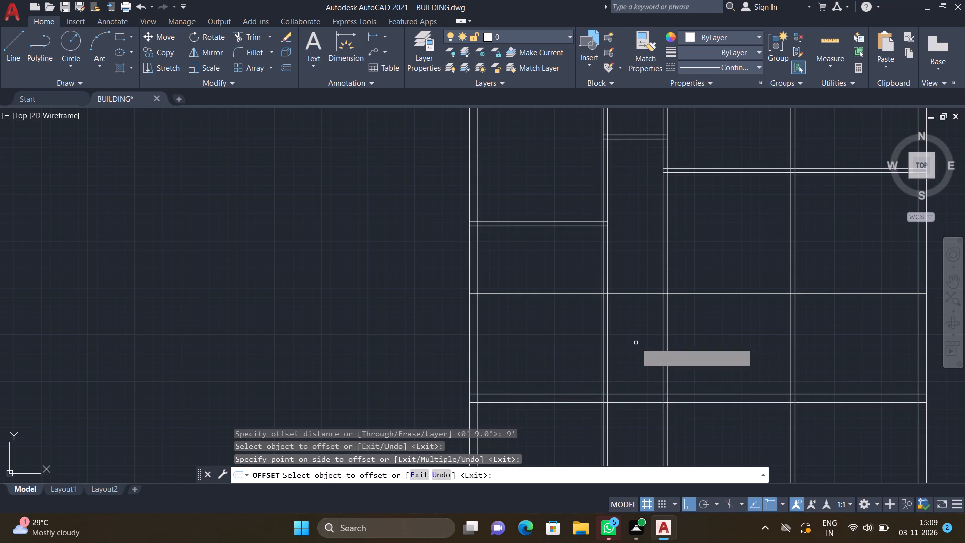
key("Return")
Trim the new cross line on both sides of the narrow second bay so it remains only between the first and second partitions.
type("TR")
key("Return")
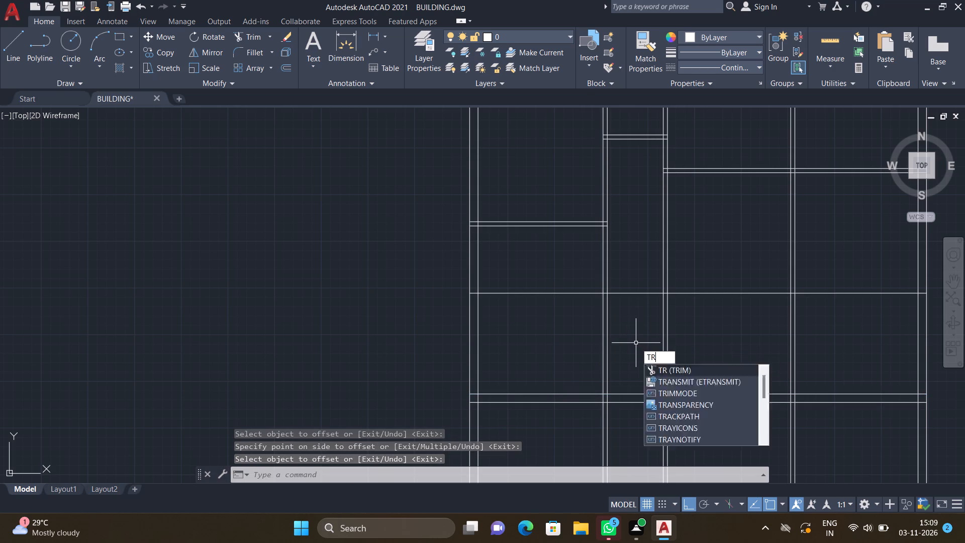
left_click_drag(514, 291, 514, 294)
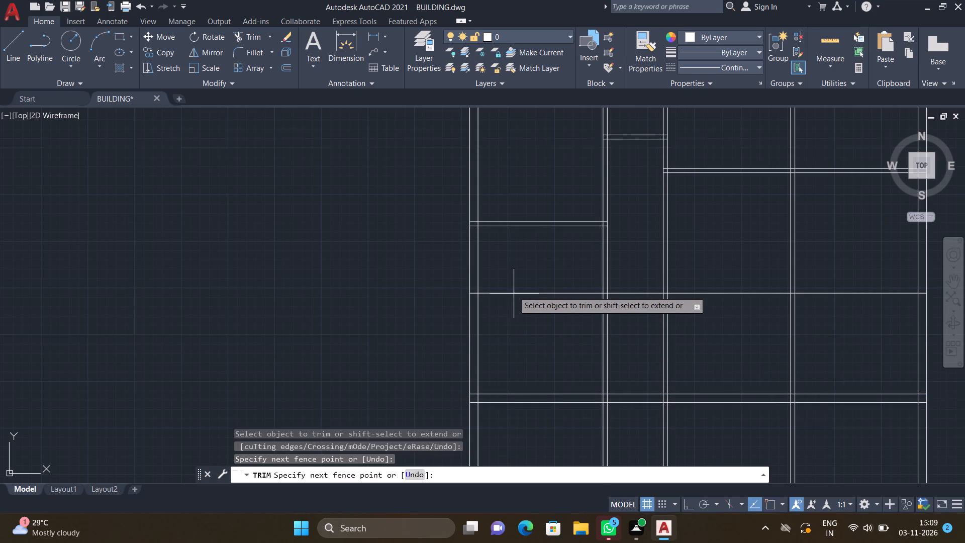
left_click_drag(514, 294, 516, 302)
scroll(467, 299, "up", 2)
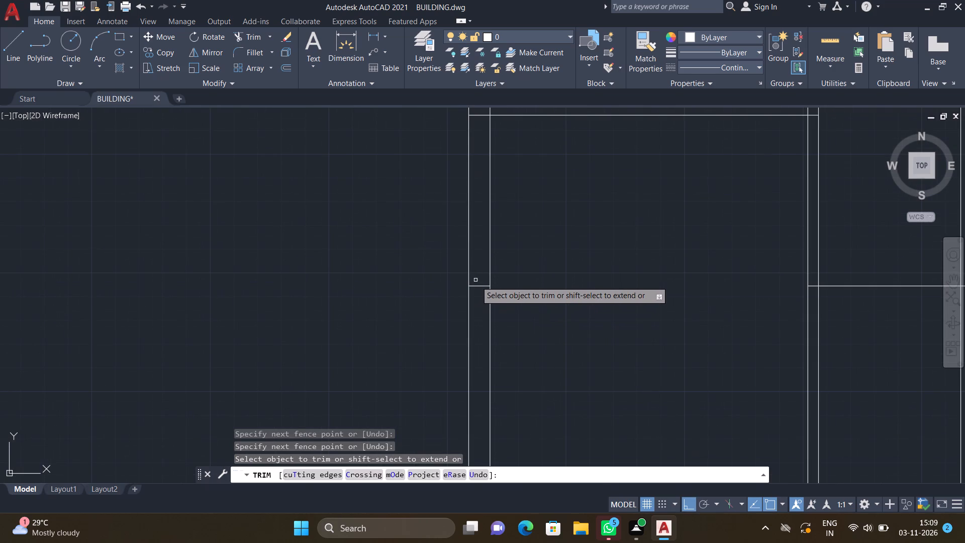
left_click(477, 285)
scroll(535, 298, "down", 3)
scroll(693, 310, "up", 3)
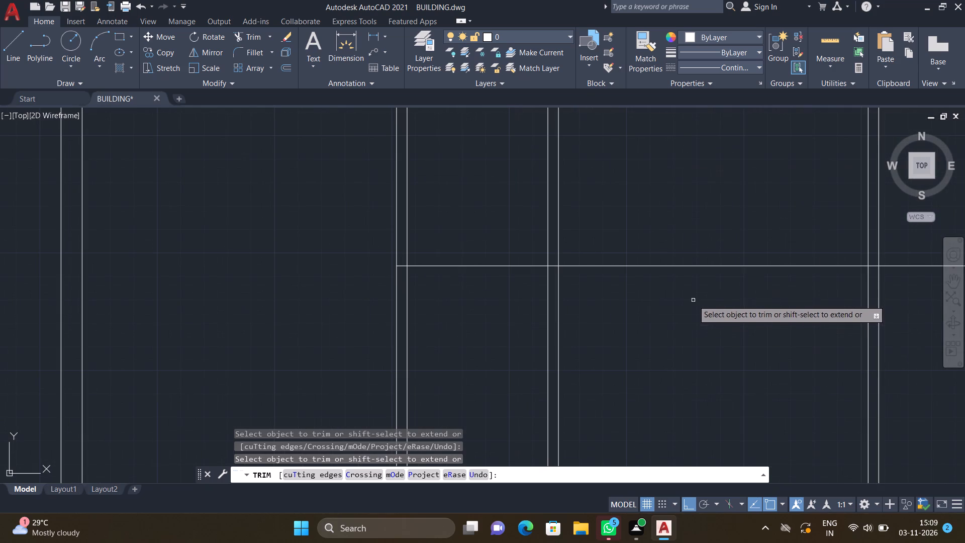
left_click(692, 264)
scroll(709, 289, "down", 3)
scroll(780, 284, "up", 2)
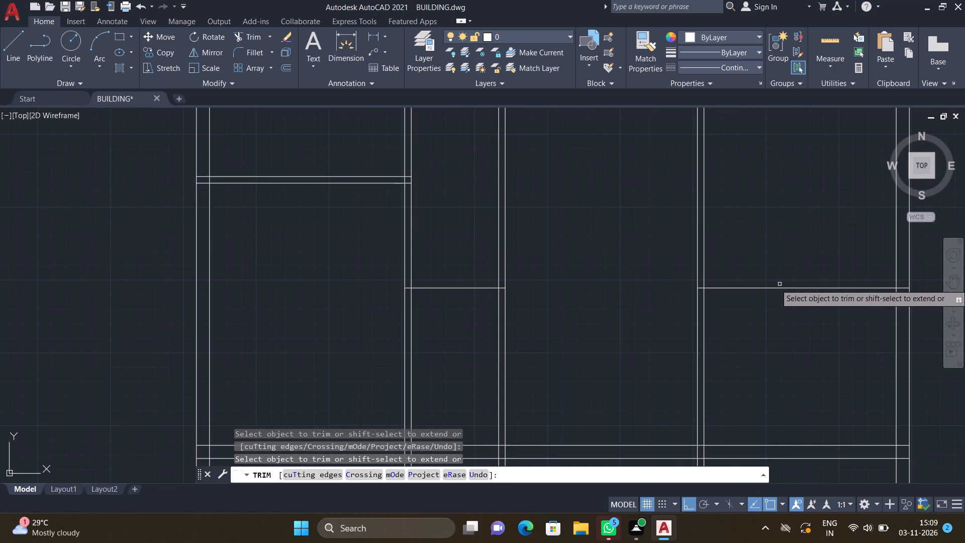
left_click(779, 288)
left_click(903, 289)
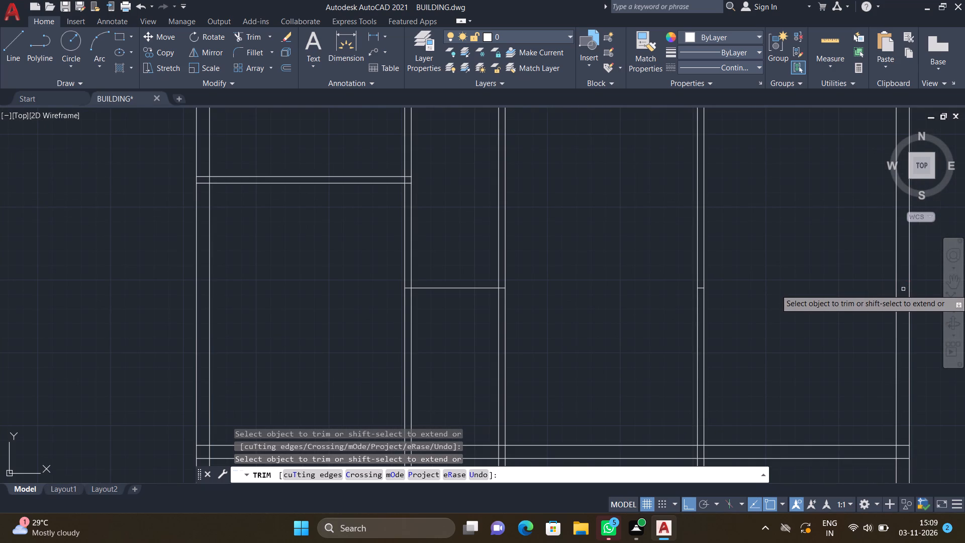
scroll(698, 293, "up", 2)
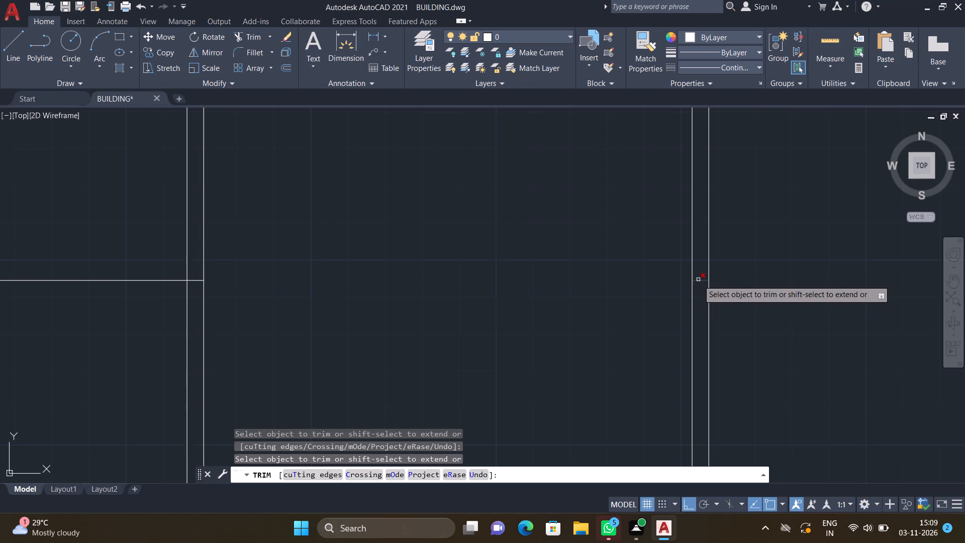
left_click(698, 281)
key("Return")
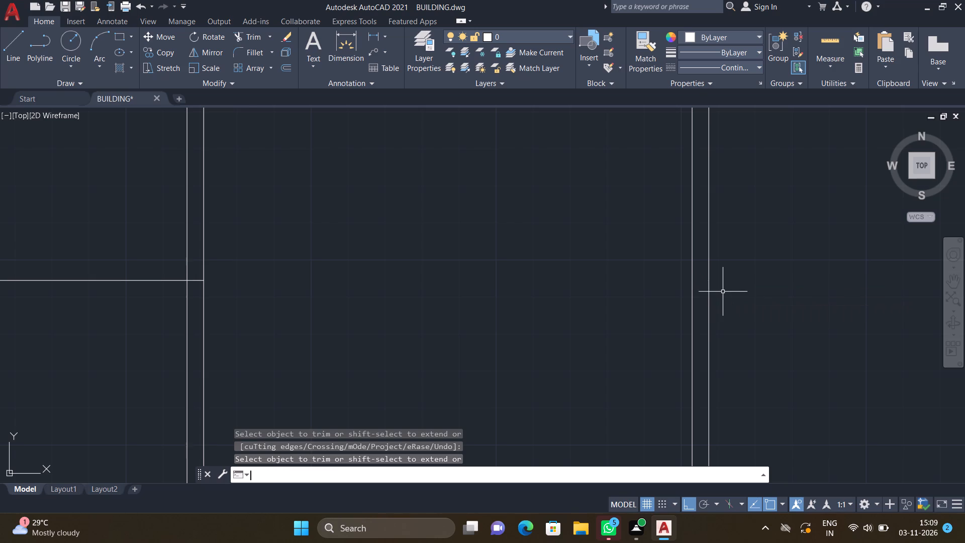
Offset the narrow bay's new cross line 4.5" to the north to form its southern cross partition wall.
scroll(720, 292, "down", 1)
scroll(659, 306, "down", 4)
scroll(606, 328, "up", 2)
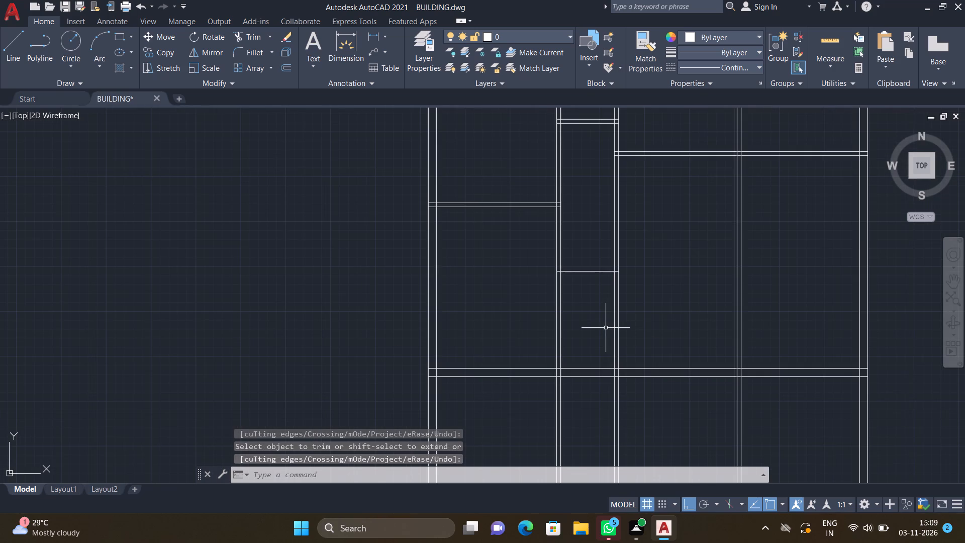
key("o")
key("Return")
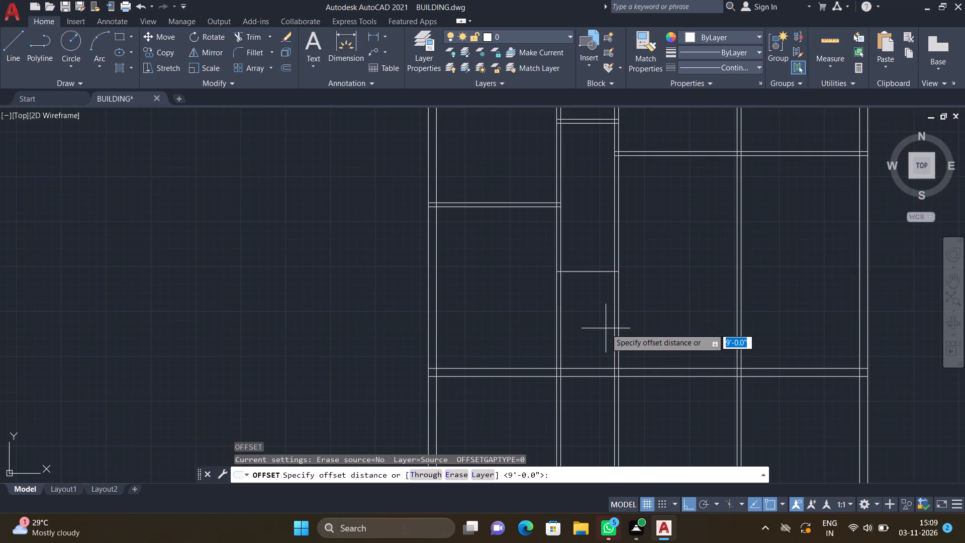
type("4.5\"")
key("Return")
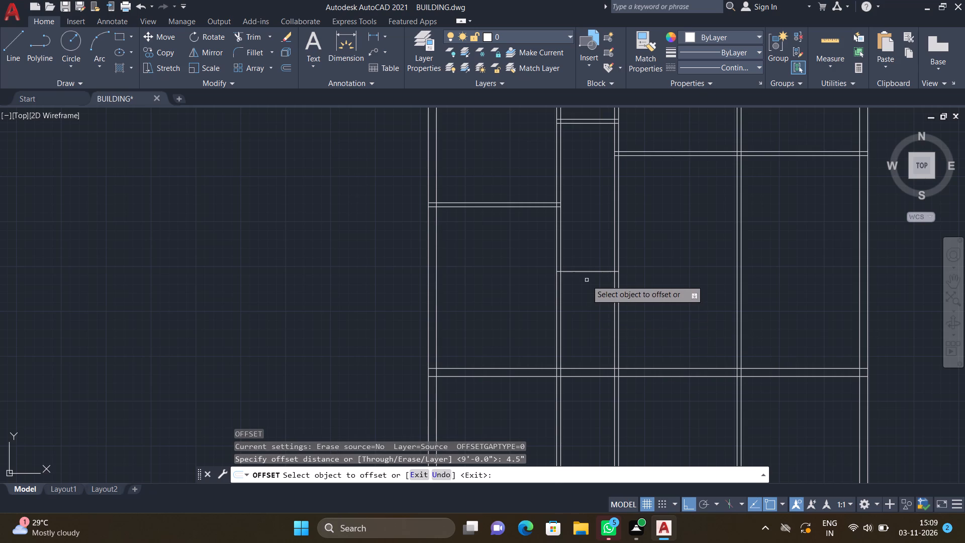
scroll(586, 269, "up", 1)
left_click(584, 273)
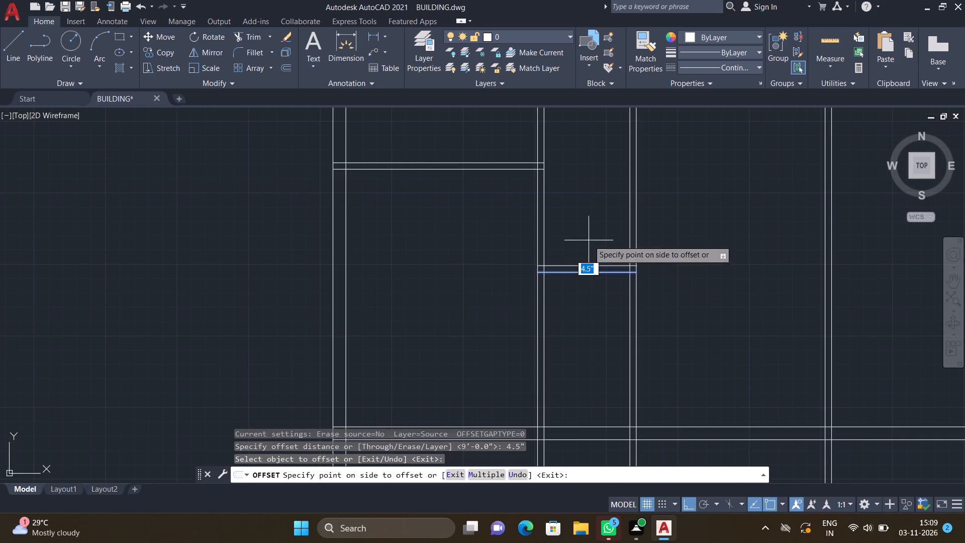
left_click(589, 240)
key("Return")
scroll(638, 274, "down", 1)
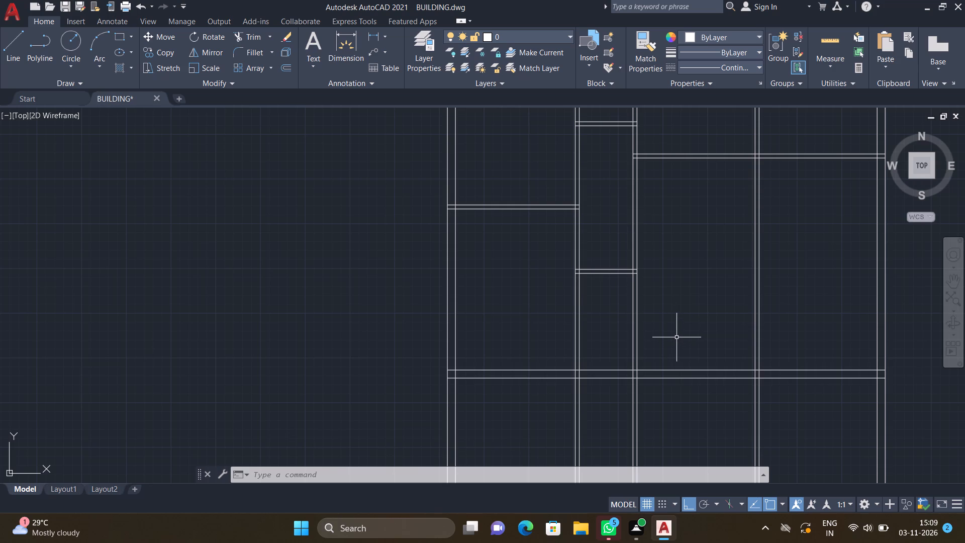
Trim both lines of the second partition between the wide northern cross wall and the narrow bay's southern cross wall.
scroll(669, 338, "up", 1)
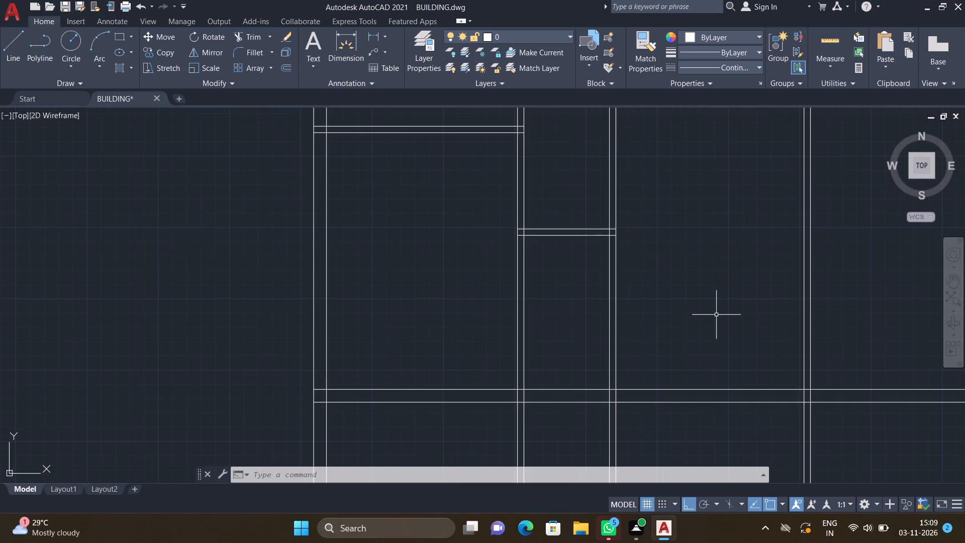
scroll(716, 328, "down", 2)
scroll(734, 350, "up", 2)
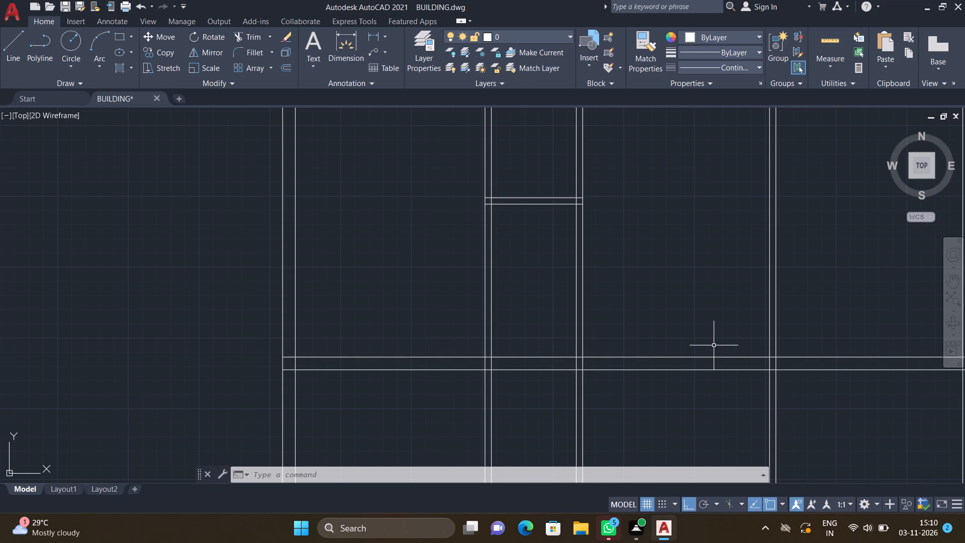
scroll(714, 345, "down", 1)
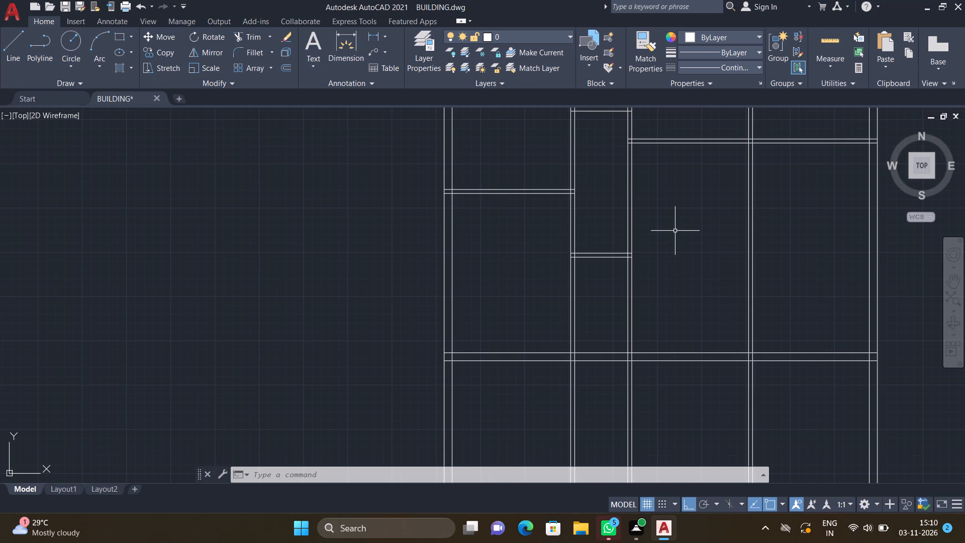
type("TR")
key("Return")
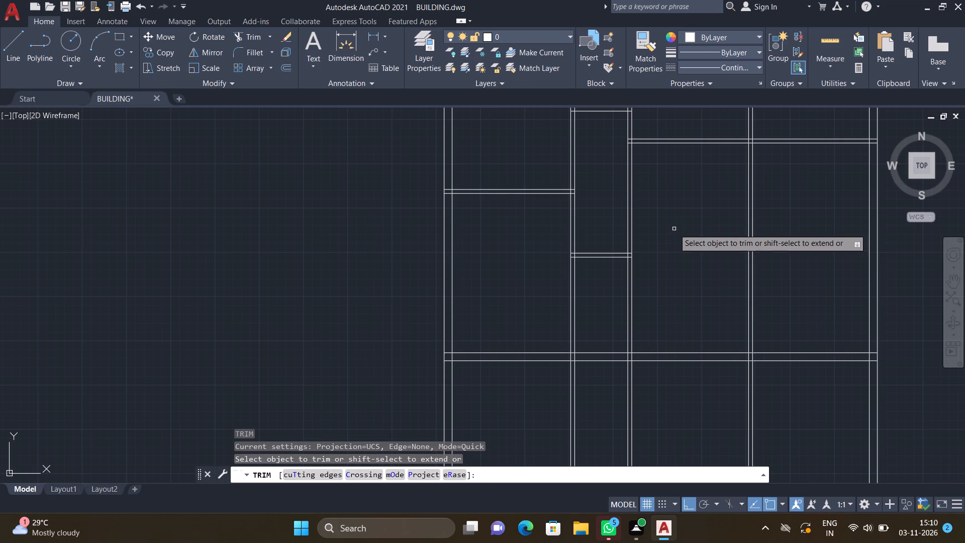
left_click_drag(620, 209, 650, 229)
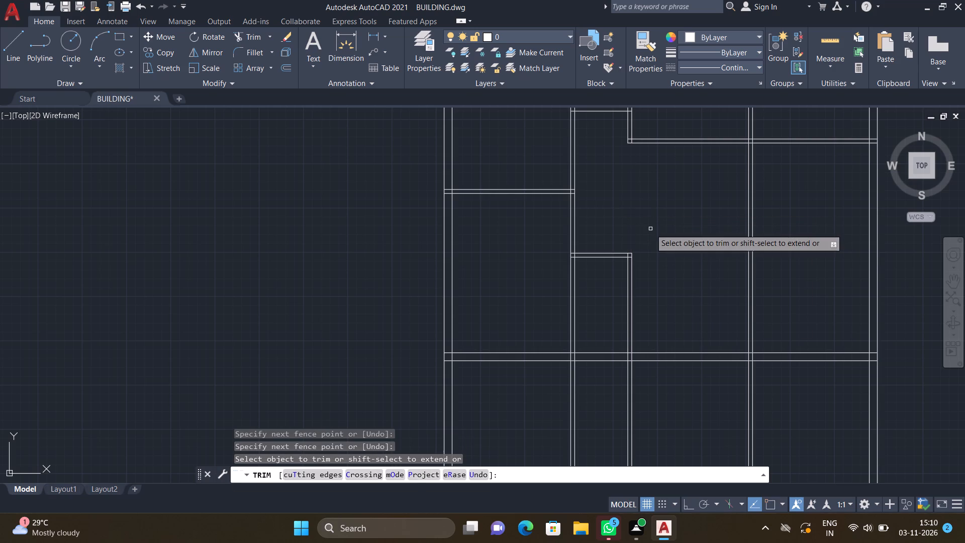
key("Return")
Offset the inner face of the south wall 4'9" to the north.
scroll(651, 231, "down", 3)
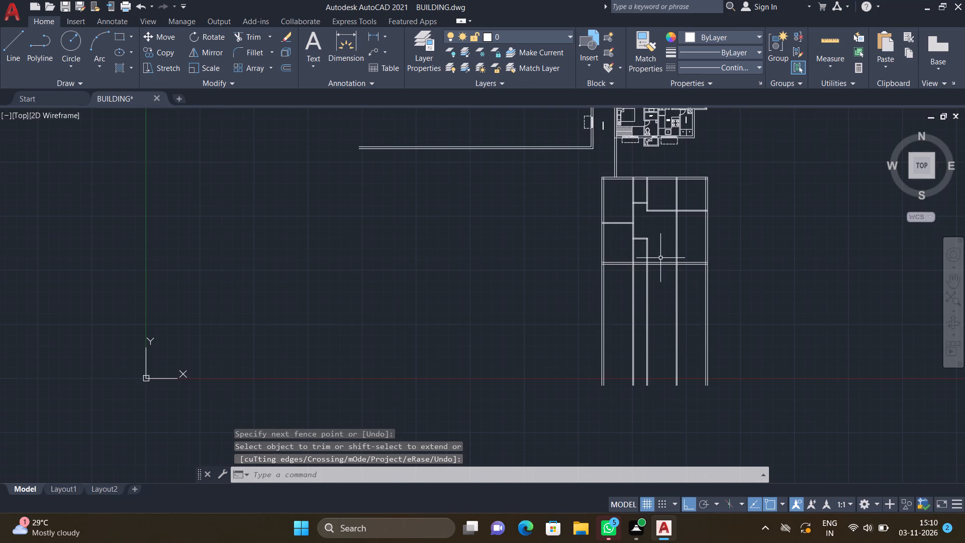
scroll(673, 265, "up", 2)
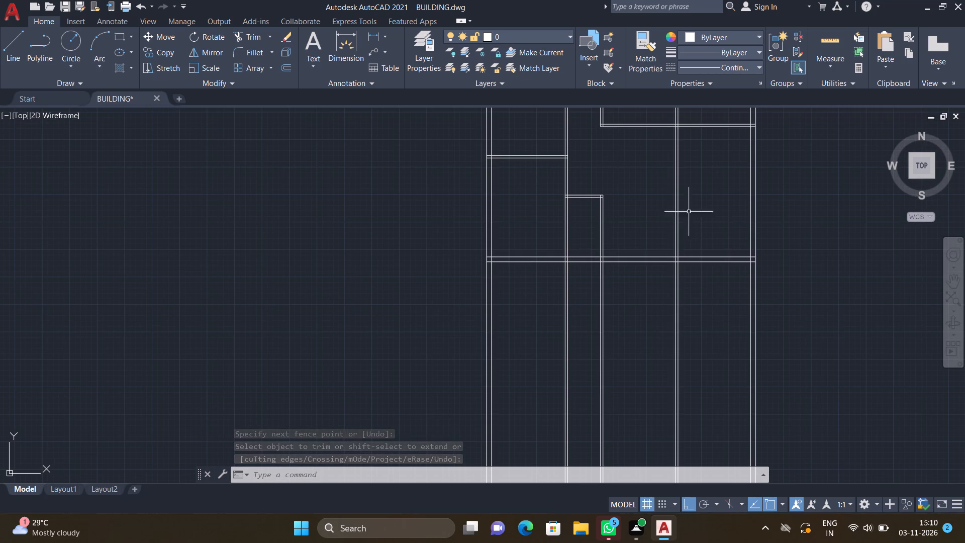
scroll(702, 186, "up", 1)
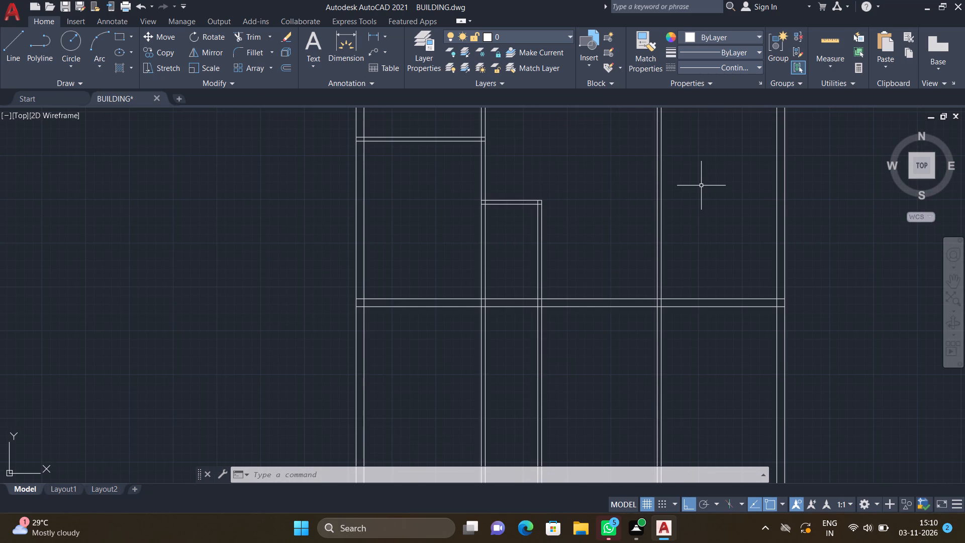
scroll(702, 184, "down", 1)
key("o")
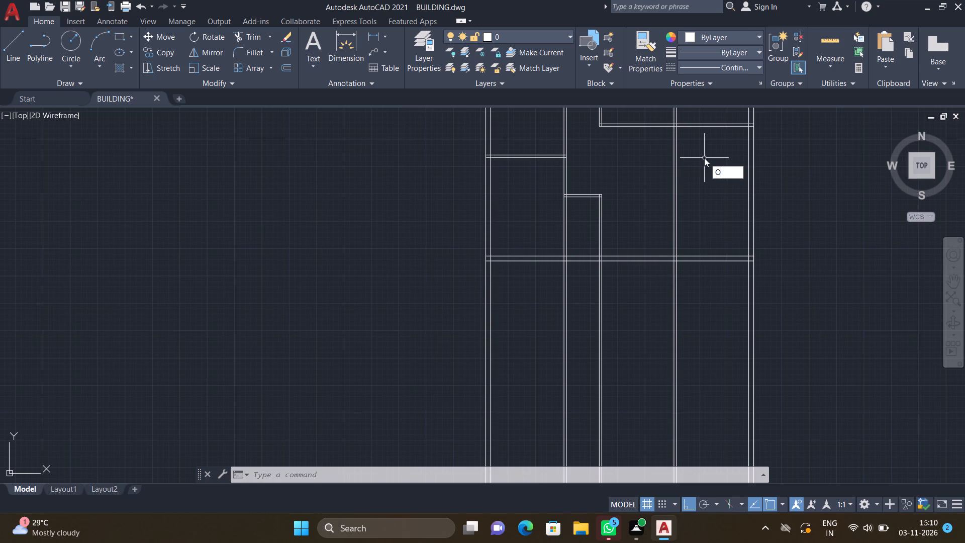
key("Return")
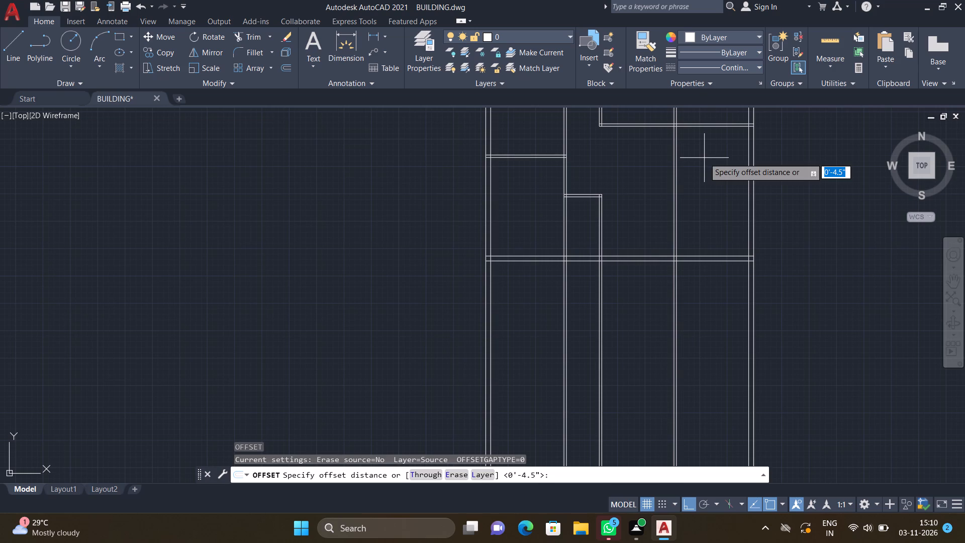
type("4'")
type("9\"")
key("Return")
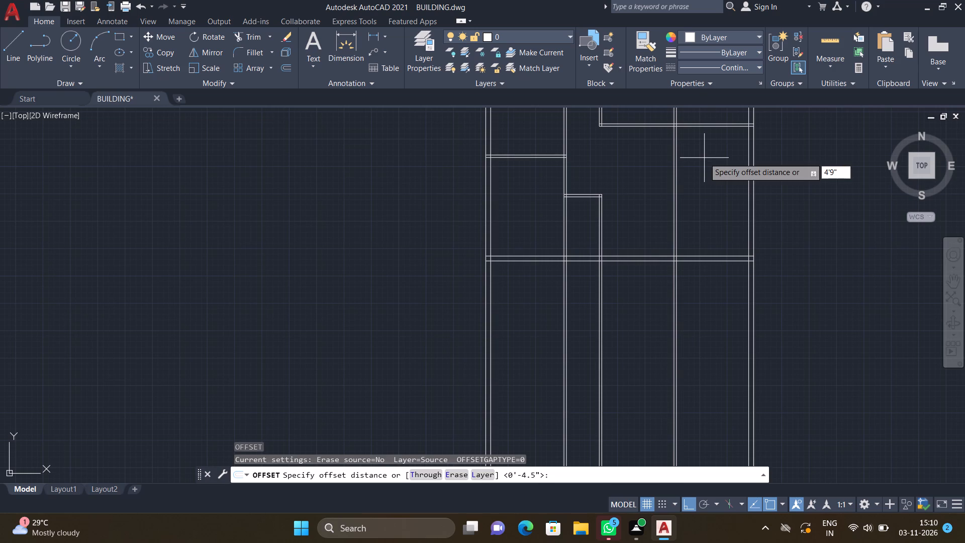
scroll(708, 251, "up", 1)
left_click(702, 257)
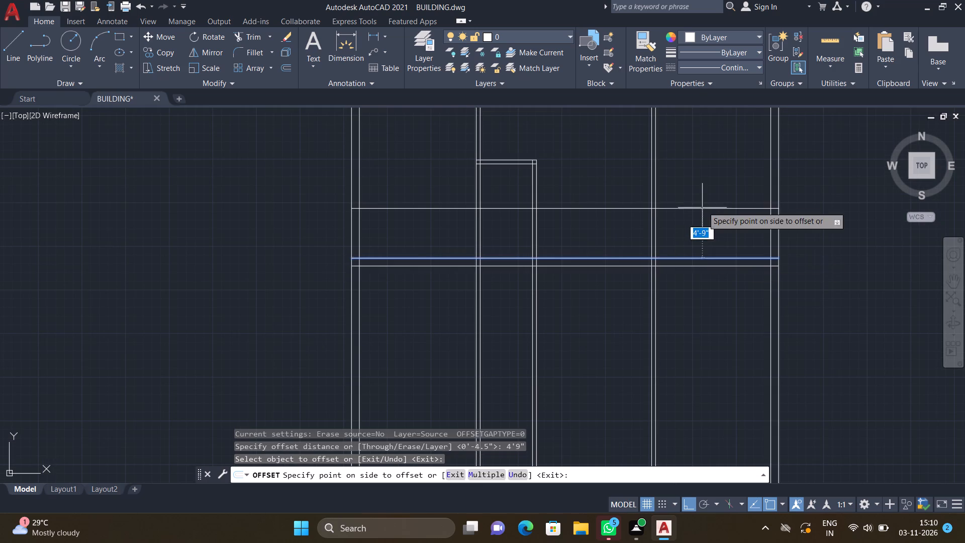
left_click(705, 197)
key("Return")
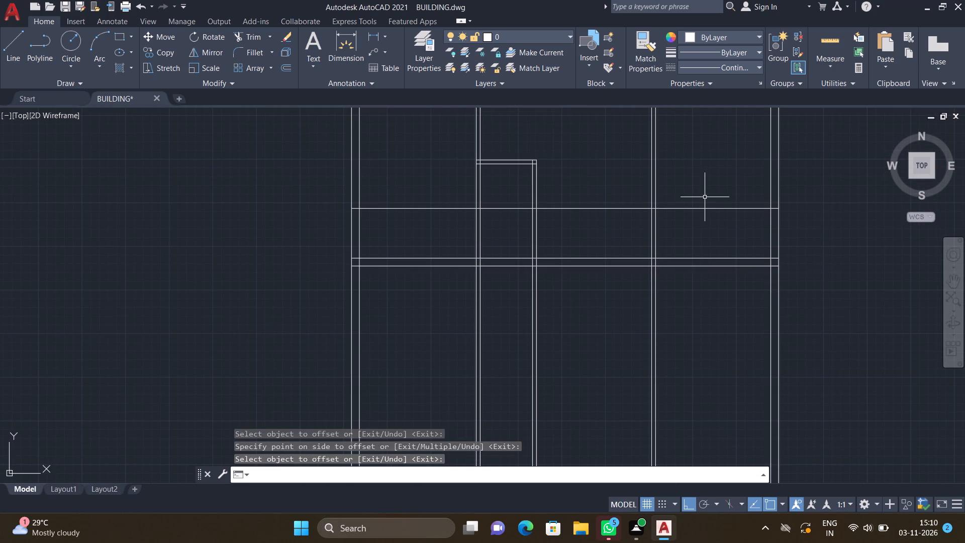
Trim the new cross line west of the third partition, including the bits inside the walls, so it remains only in the easternmost bay.
type("TR")
key("Return")
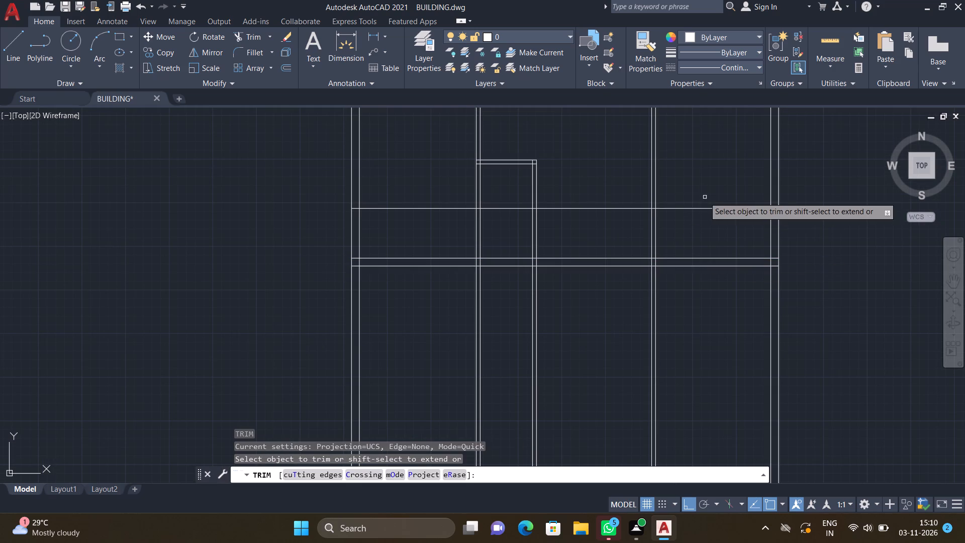
left_click(586, 207)
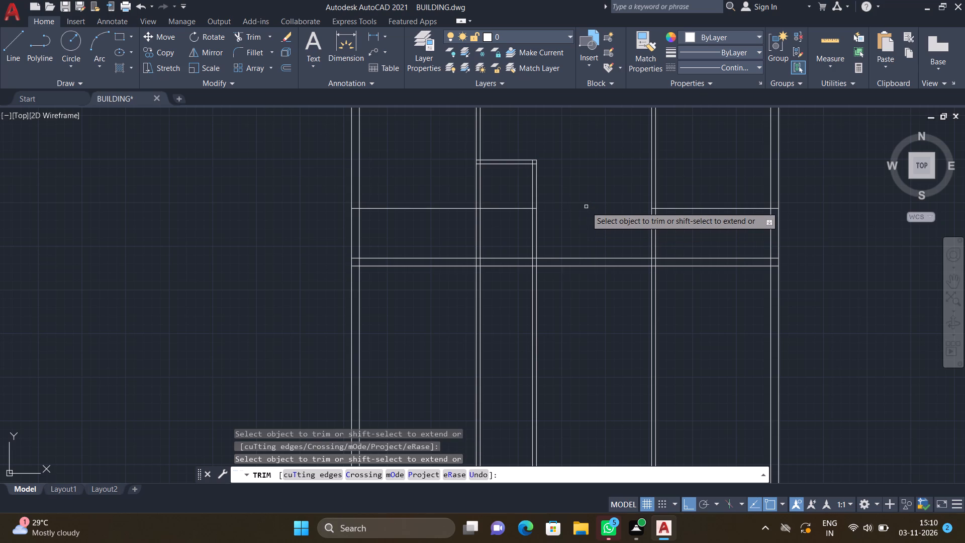
left_click(494, 207)
scroll(432, 206, "up", 1)
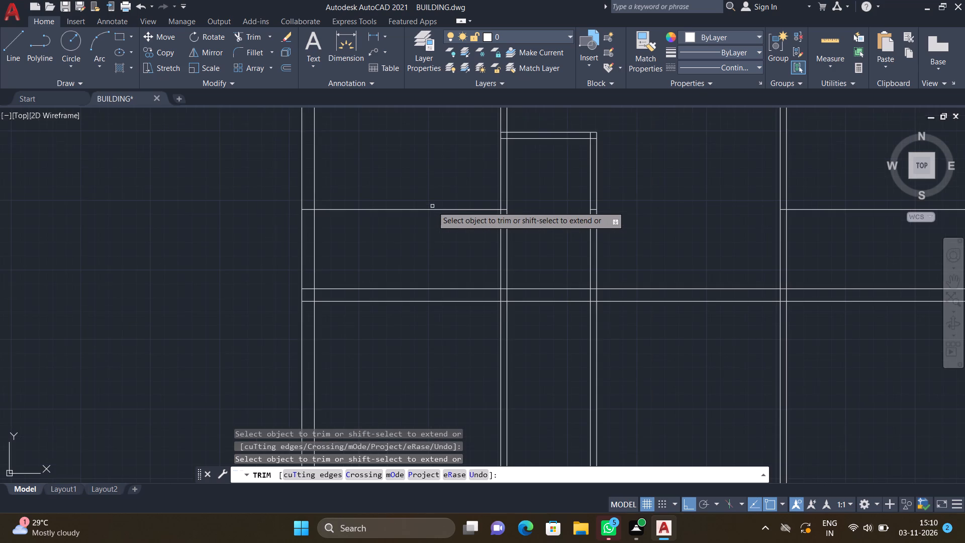
left_click(432, 209)
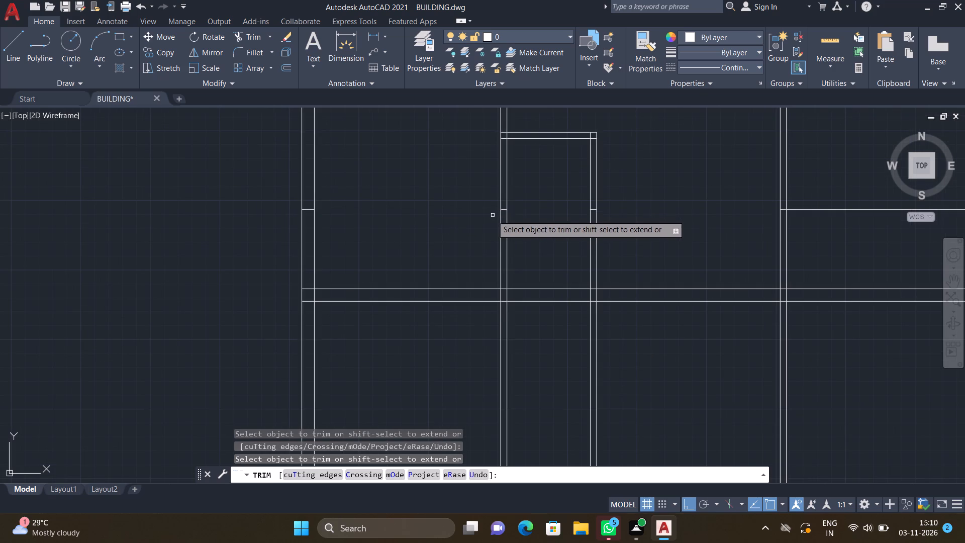
scroll(494, 213, "up", 2)
left_click(513, 204)
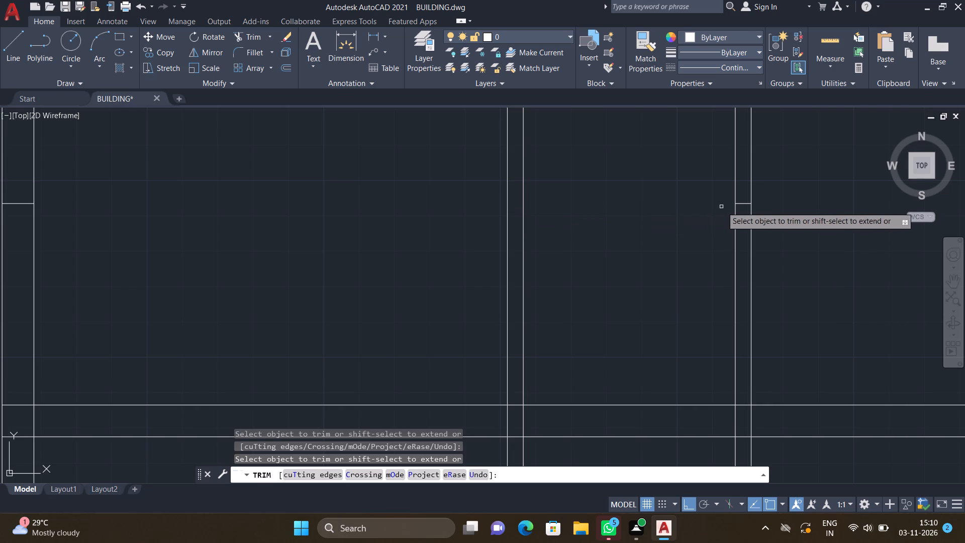
left_click(744, 204)
scroll(610, 257, "down", 4)
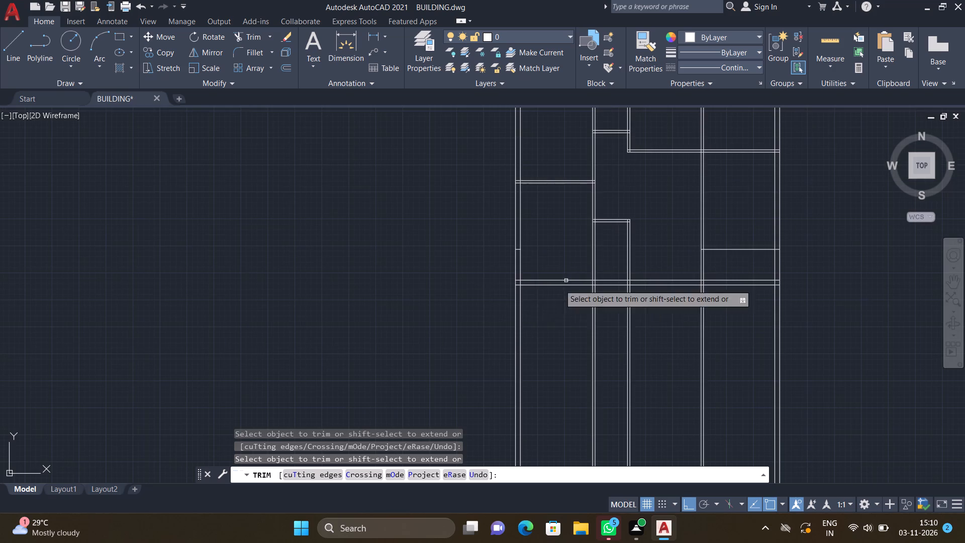
scroll(512, 250, "up", 3)
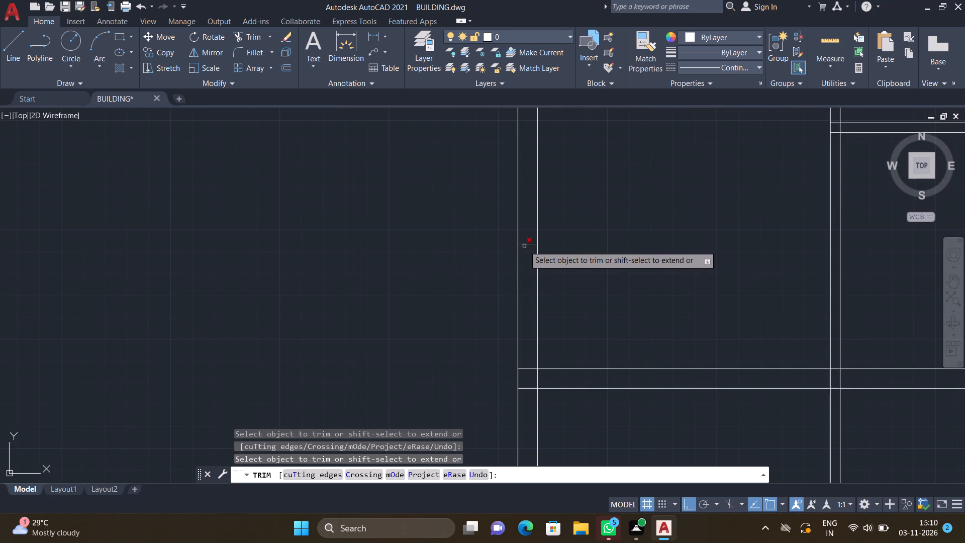
left_click(524, 246)
key("Return")
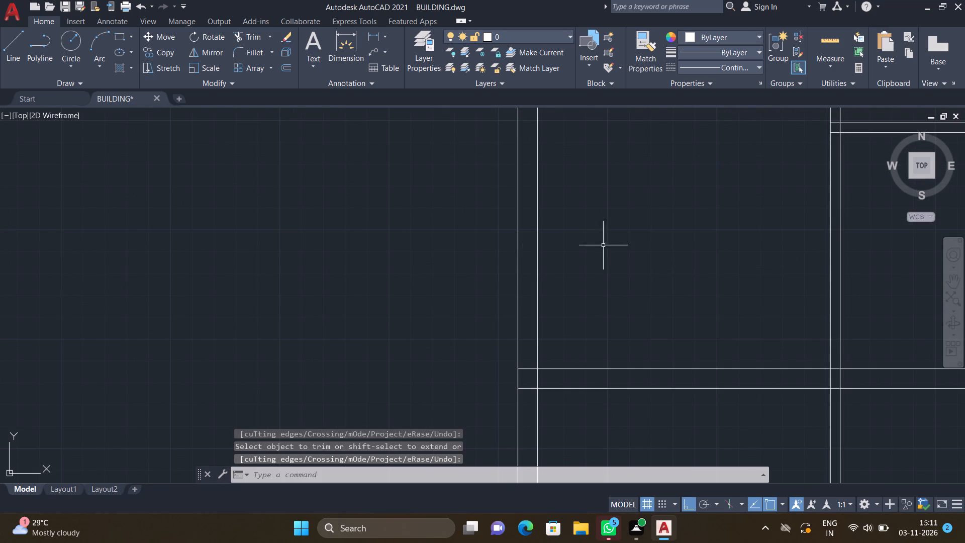
Offset the easternmost bay's new cross line 4.5" to the north to form its southern cross partition wall.
scroll(594, 230, "down", 5)
scroll(692, 257, "up", 4)
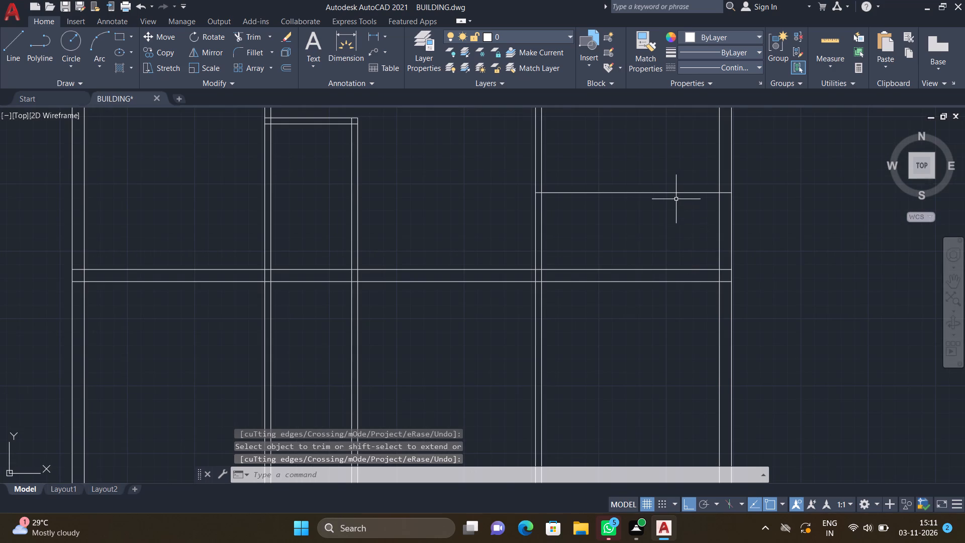
scroll(668, 187, "up", 3)
key("o")
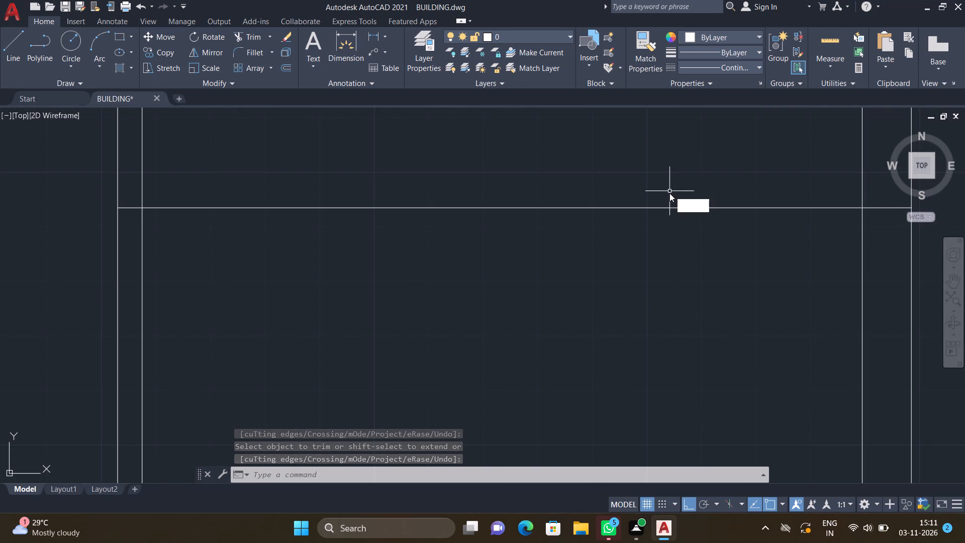
key("Return")
key("1")
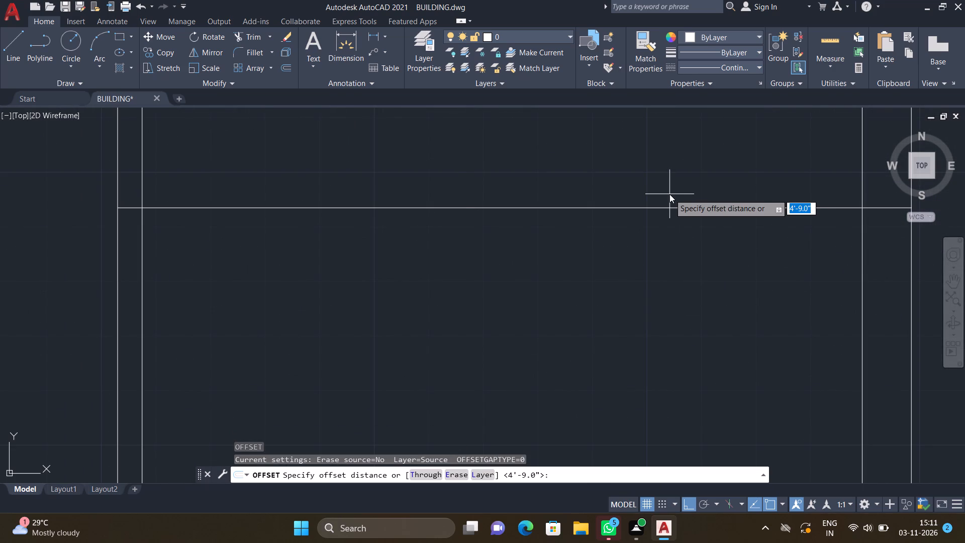
key("BackSpace")
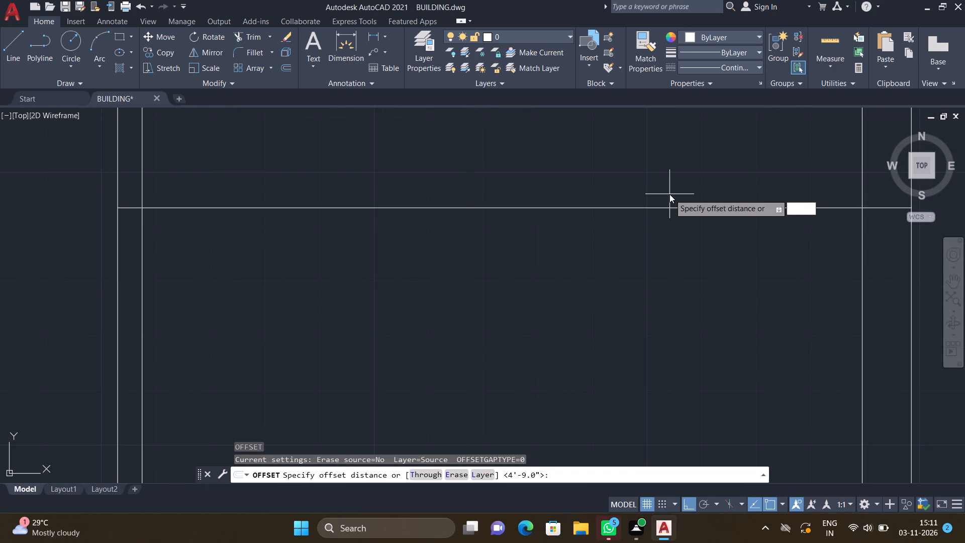
key("4")
key("period")
type("5\"")
key("Return")
scroll(669, 194, "down", 4)
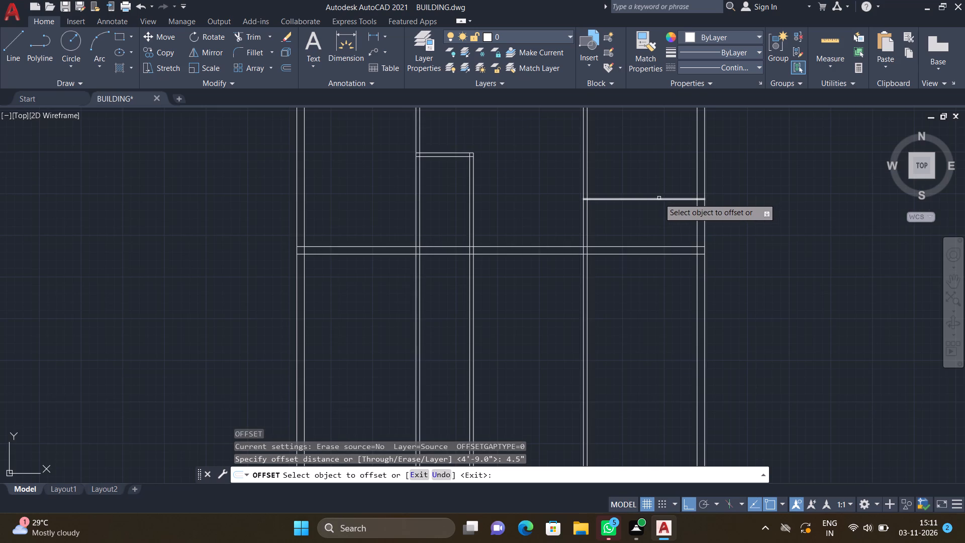
left_click(659, 198)
left_click(653, 184)
key("Return")
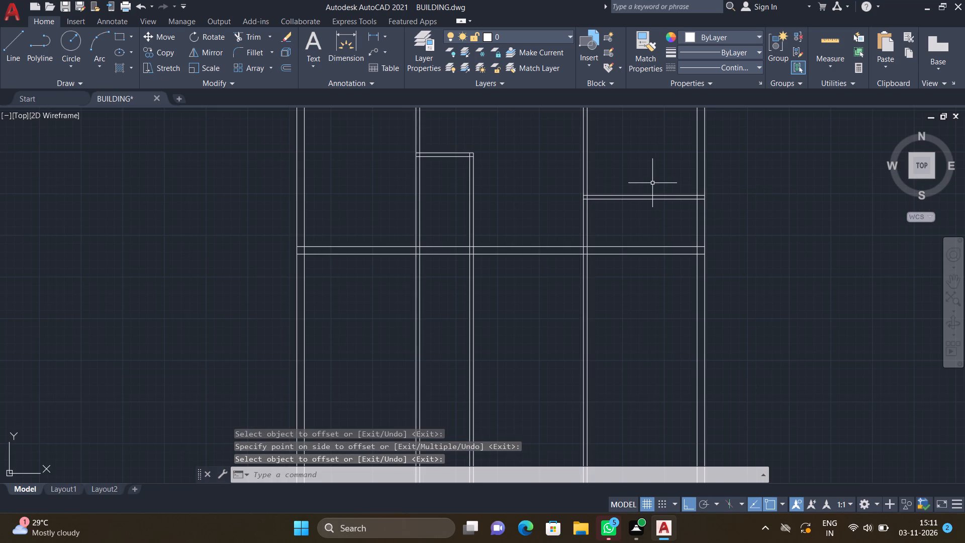
Offset the upper line of the easternmost bay's southern cross partition 8'3" to the north.
scroll(620, 178, "up", 1)
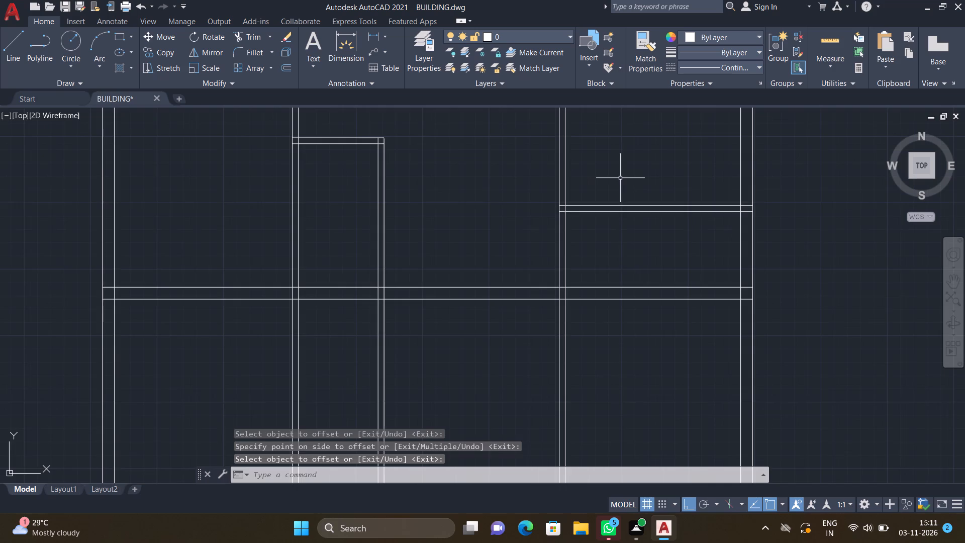
scroll(620, 178, "up", 1)
scroll(621, 177, "down", 1)
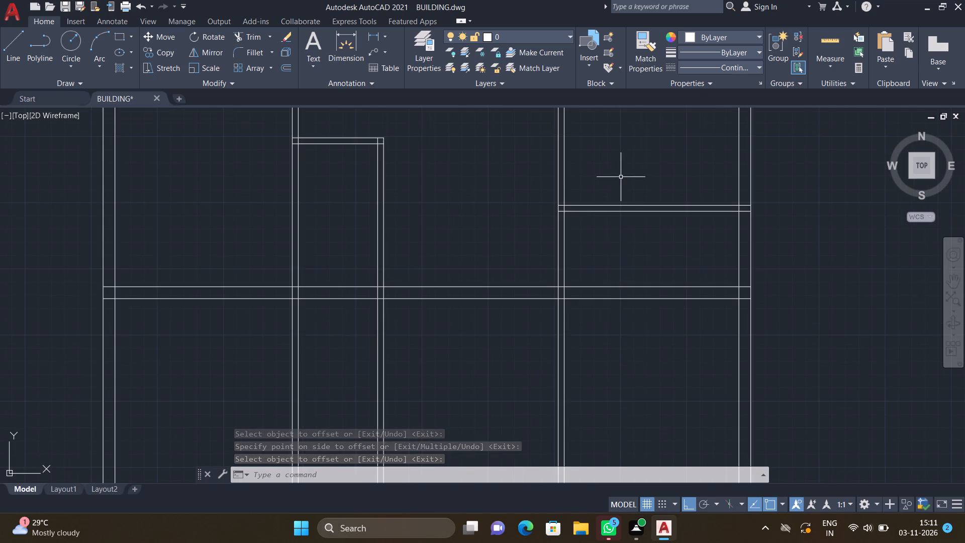
scroll(624, 177, "down", 1)
scroll(611, 243, "down", 3)
scroll(621, 197, "up", 1)
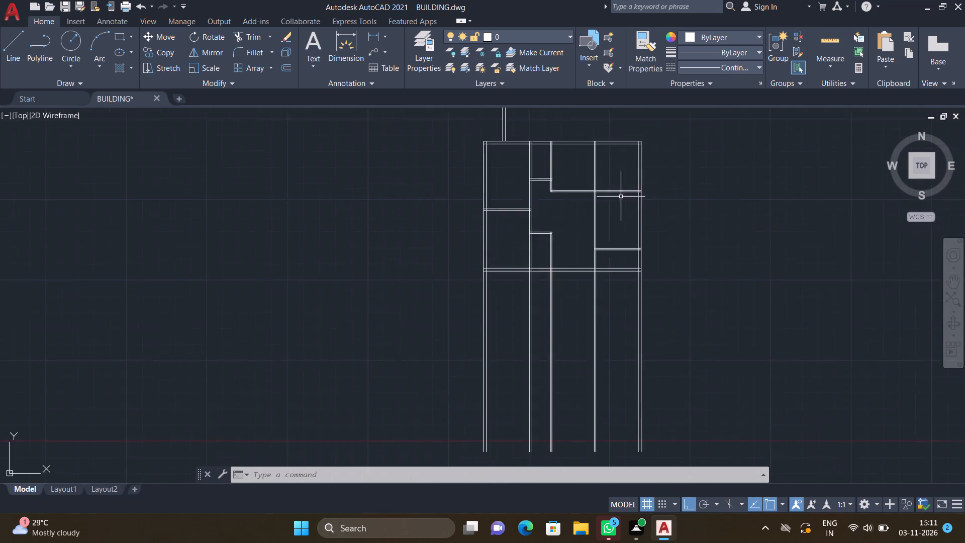
scroll(621, 197, "up", 2)
key("o")
key("Return")
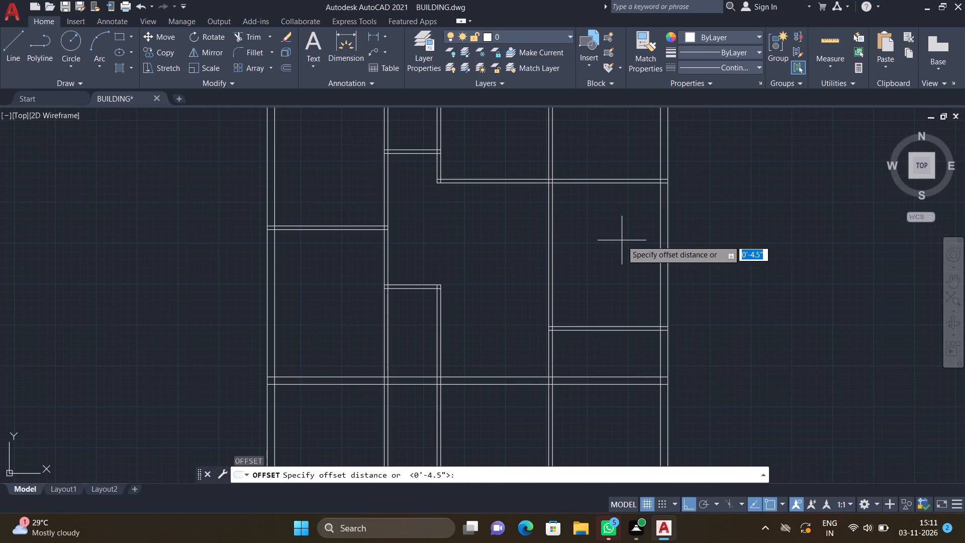
type("8'")
type("3\"")
key("Return")
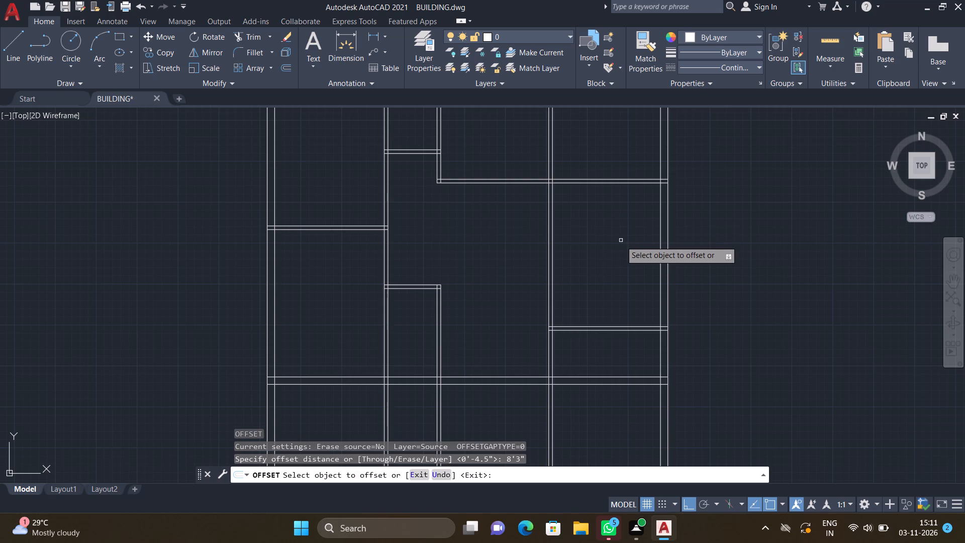
scroll(593, 320, "up", 2)
left_click(593, 336)
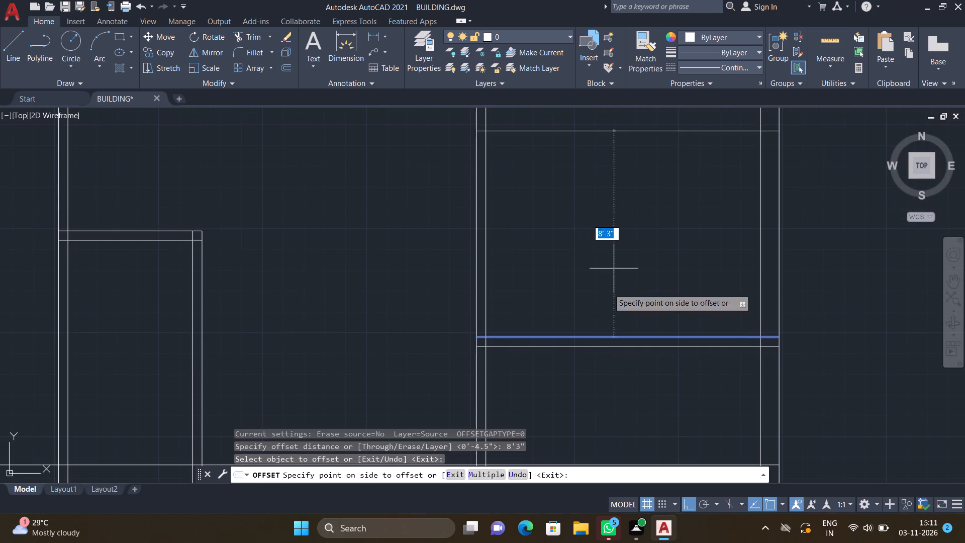
left_click(622, 233)
key("Return")
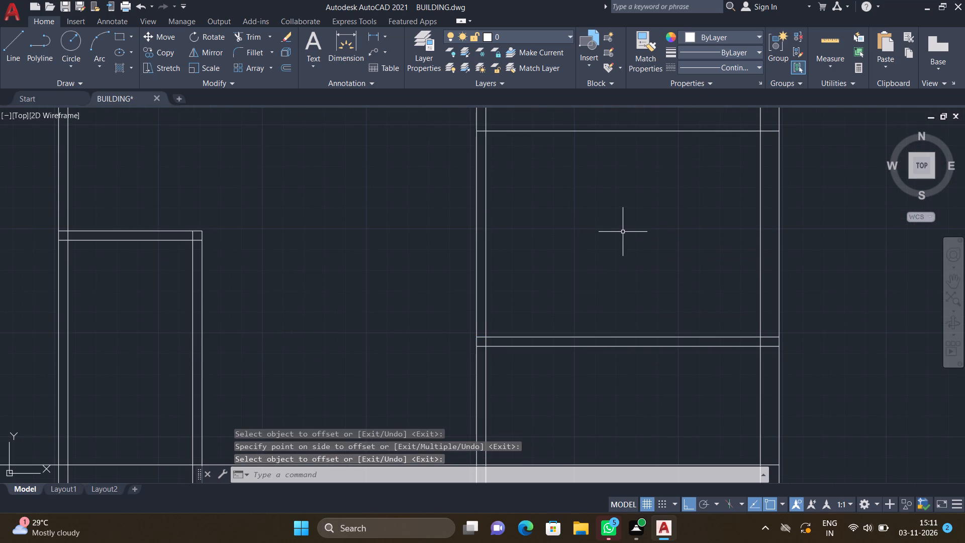
Offset the easternmost bay's new cross line 4.5" to the north to form another cross partition wall.
scroll(624, 207, "down", 3)
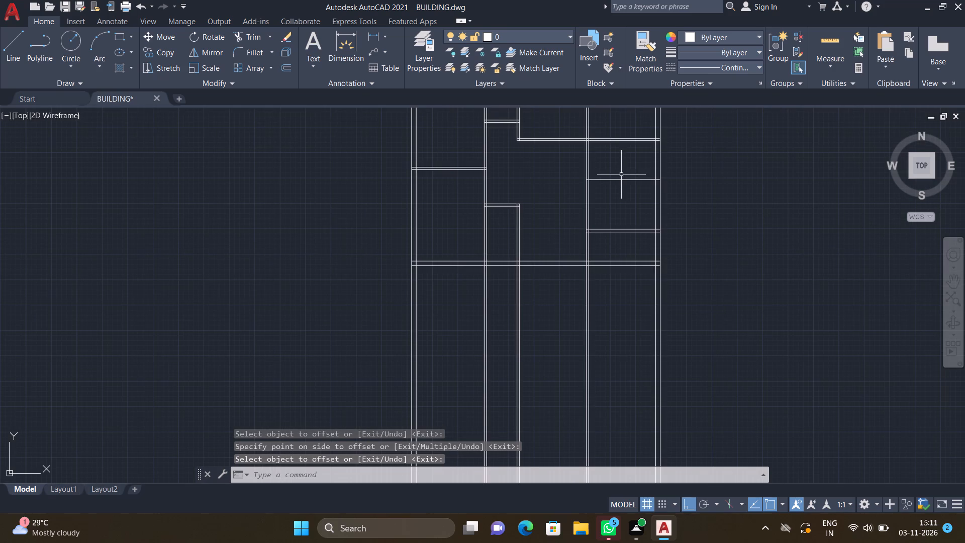
key("o")
key("Return")
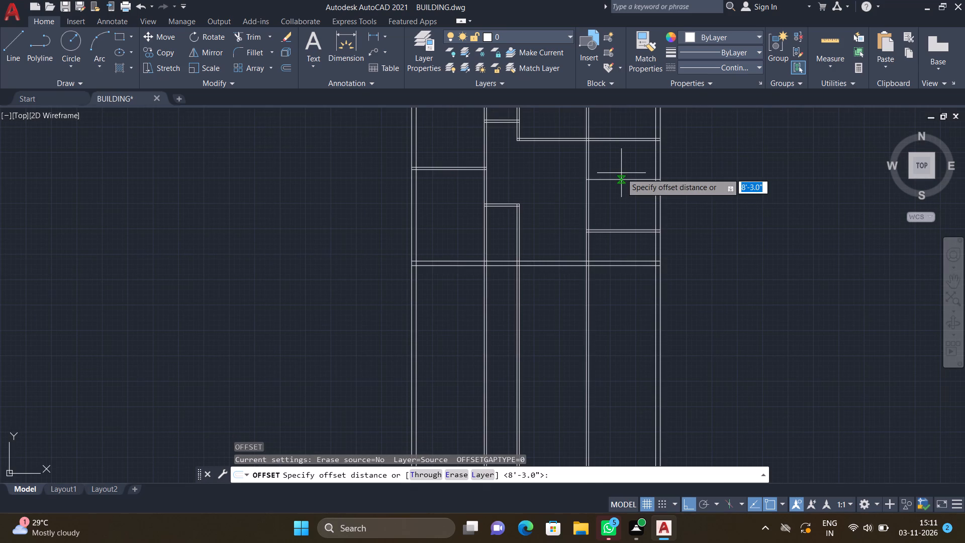
key("4")
key("period")
type("5\"")
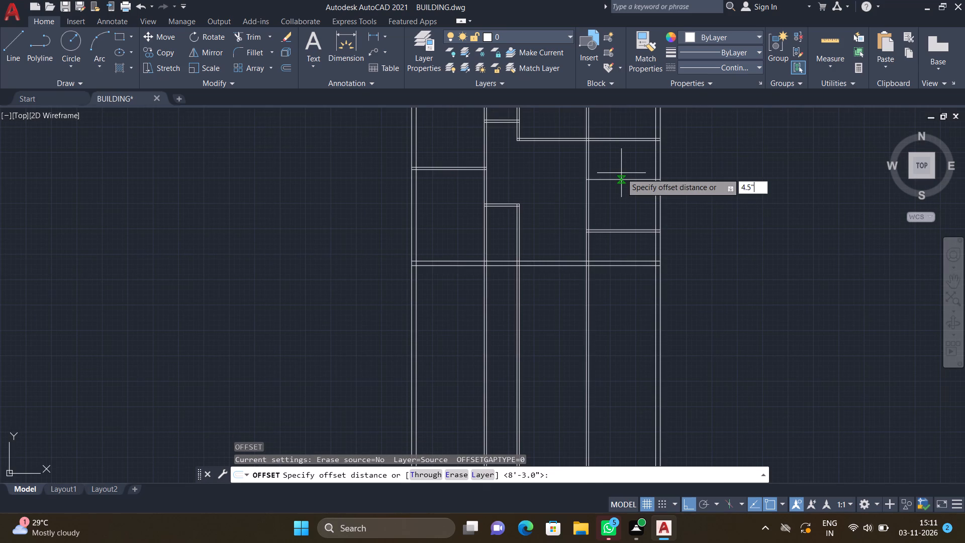
key("Return")
scroll(617, 172, "up", 2)
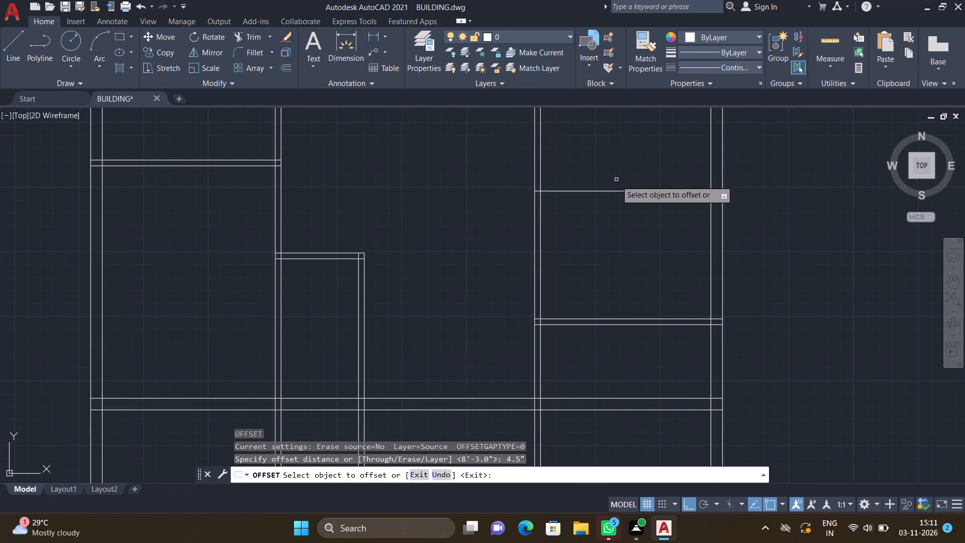
left_click(619, 191)
left_click(621, 165)
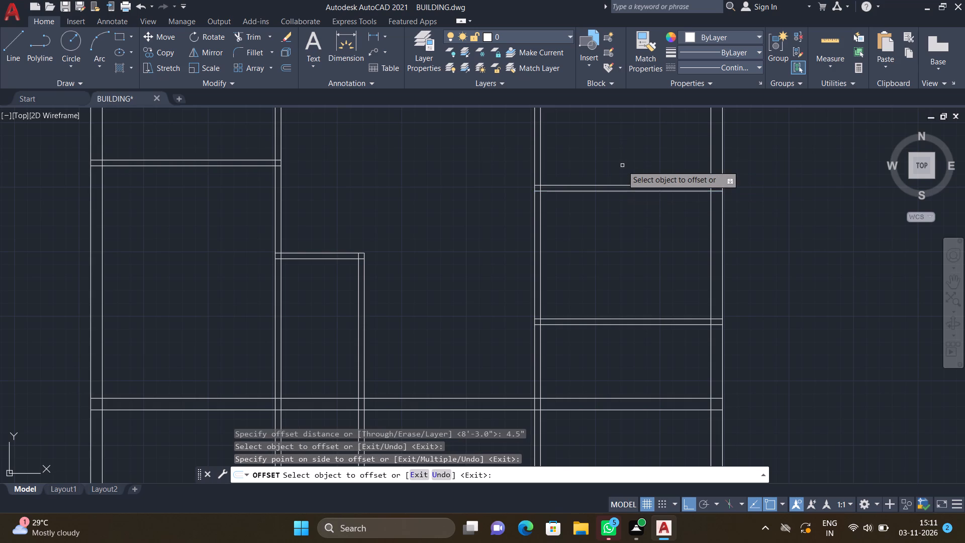
key("Return")
Trim all outer wall and partition lines that extend south beyond the south wall's outer face.
scroll(621, 167, "down", 3)
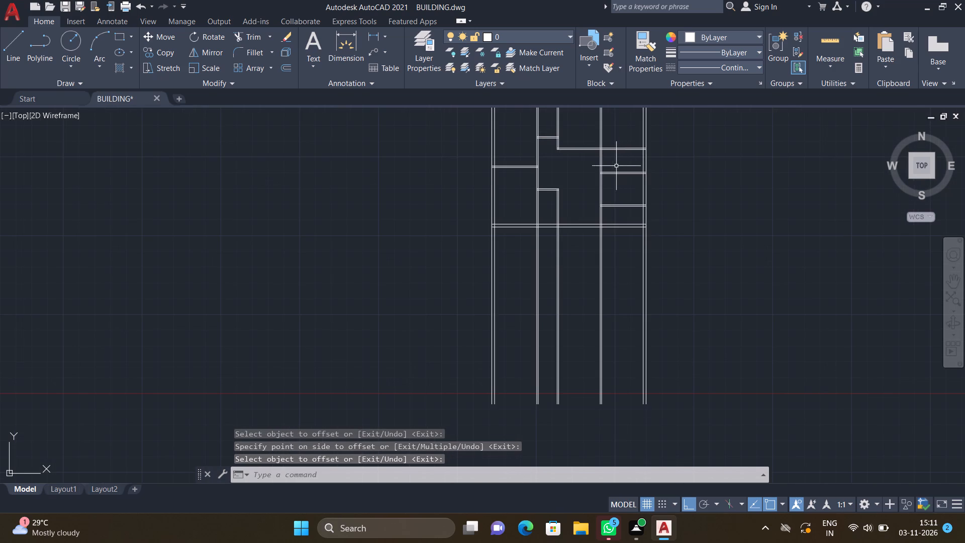
scroll(608, 173, "up", 3)
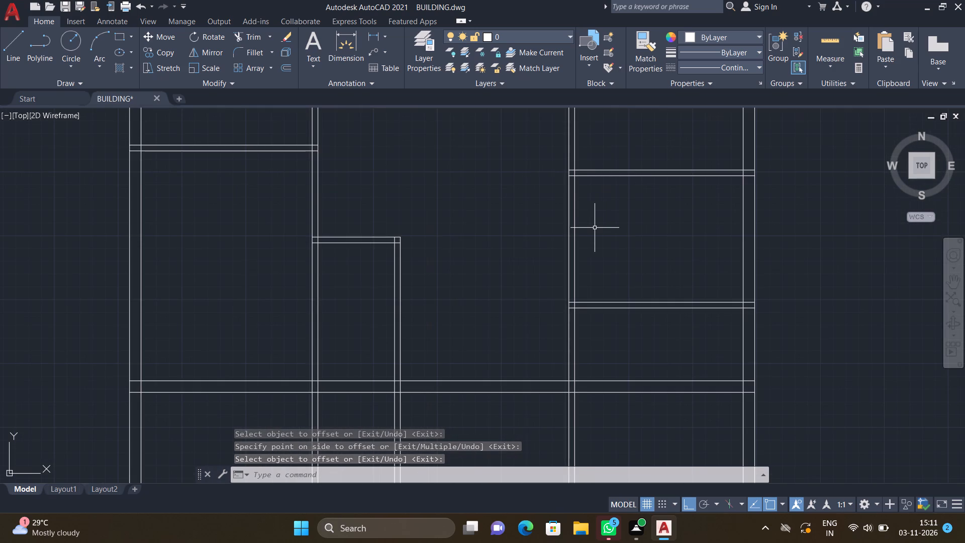
scroll(595, 214, "down", 2)
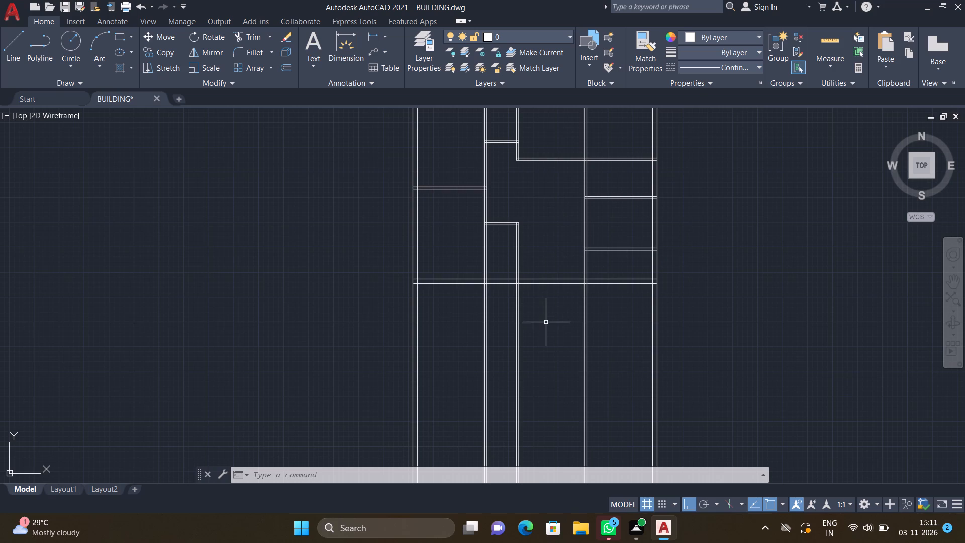
type("TR")
key("Return")
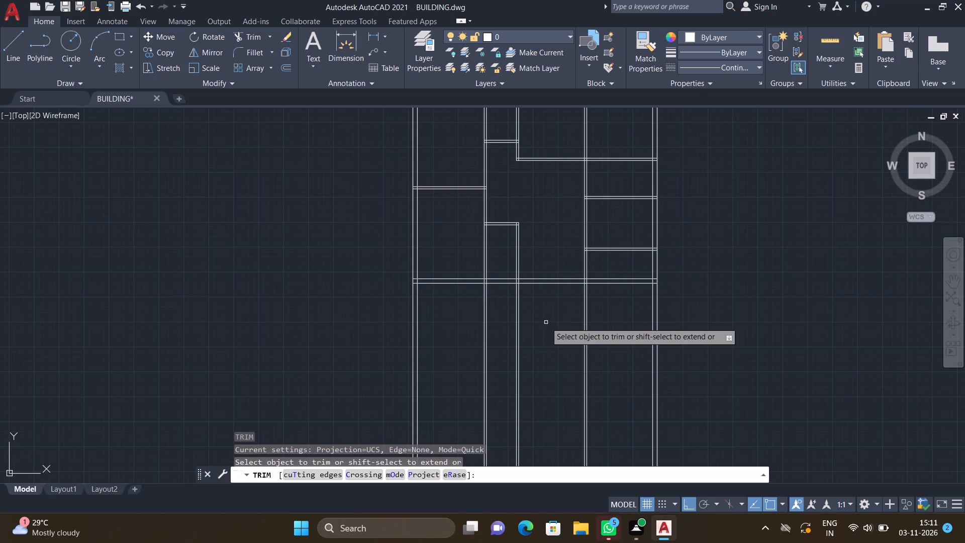
left_click_drag(359, 350, 364, 350)
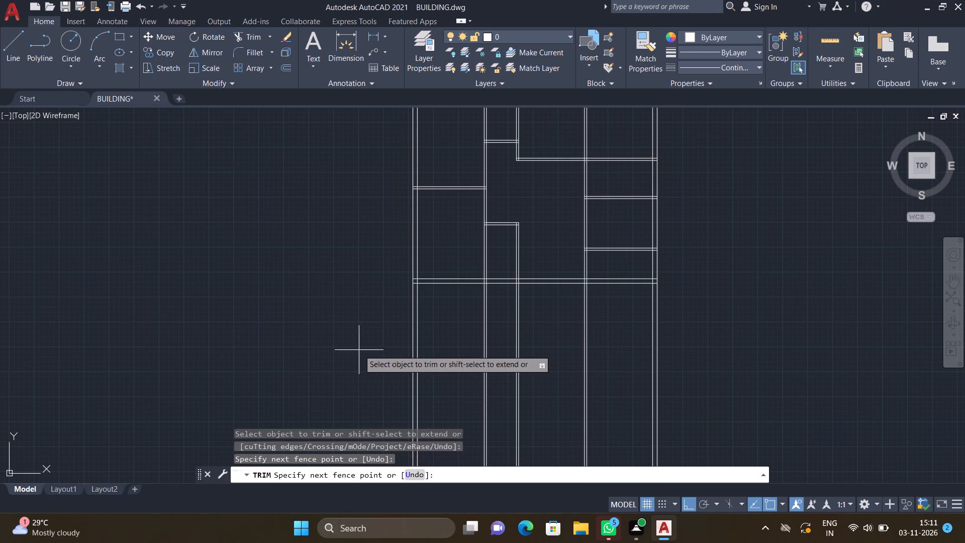
left_click_drag(364, 350, 686, 372)
key("Return")
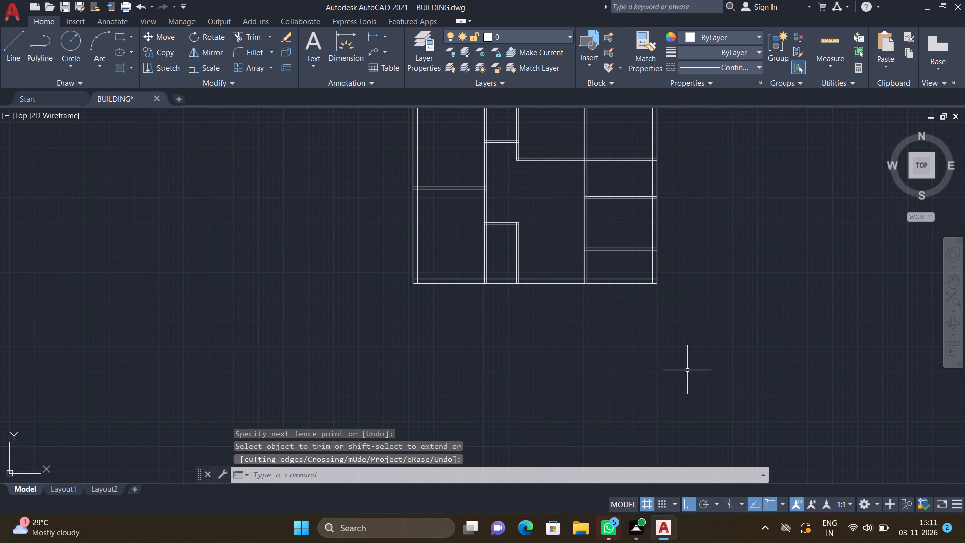
Trim both south wall lines between the second and third partitions to open the wide middle bay.
scroll(589, 341, "down", 3)
scroll(556, 285, "up", 2)
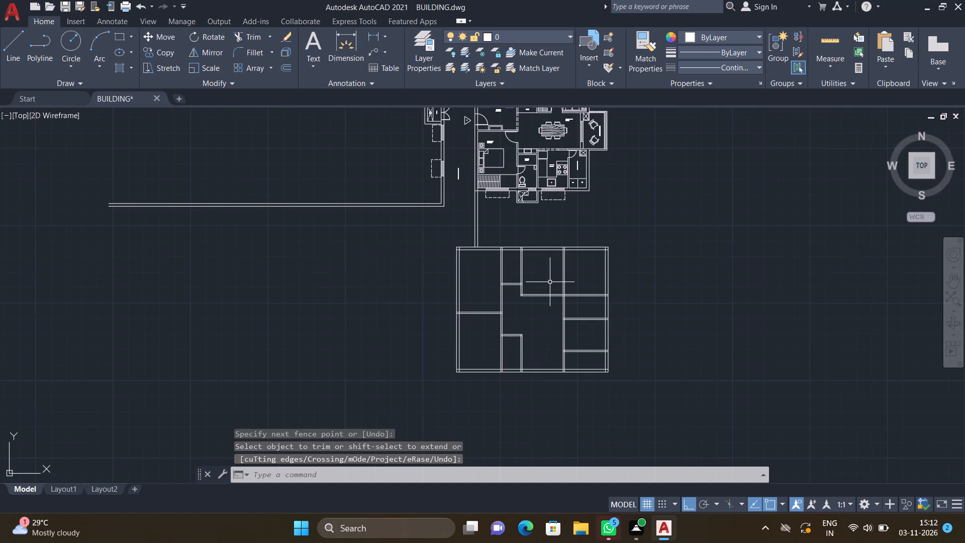
scroll(543, 362, "up", 2)
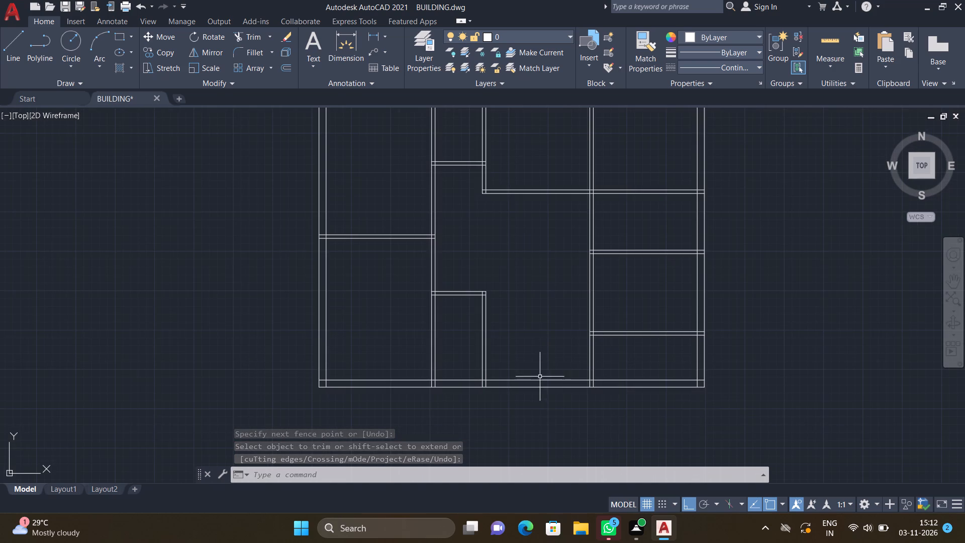
key("t")
key("r")
key("Return")
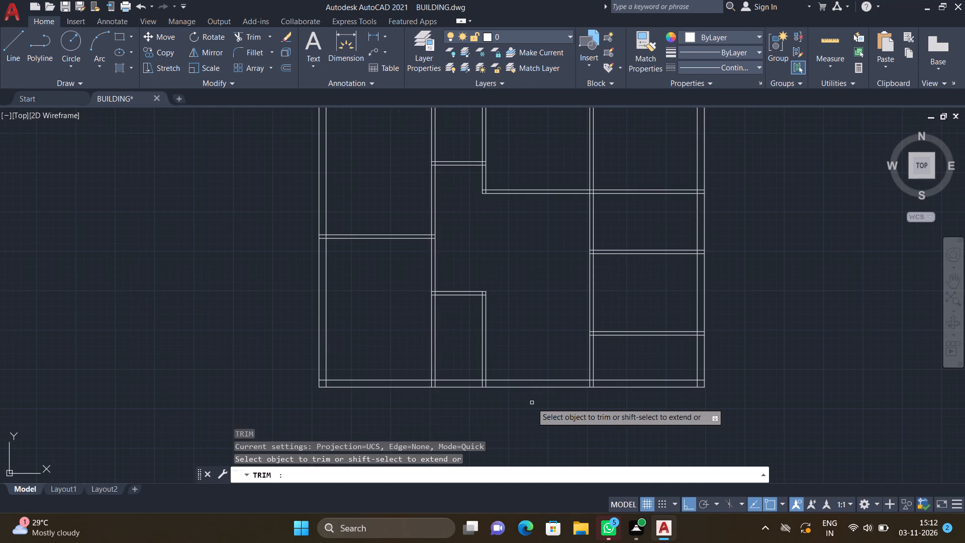
left_click_drag(523, 359, 533, 407)
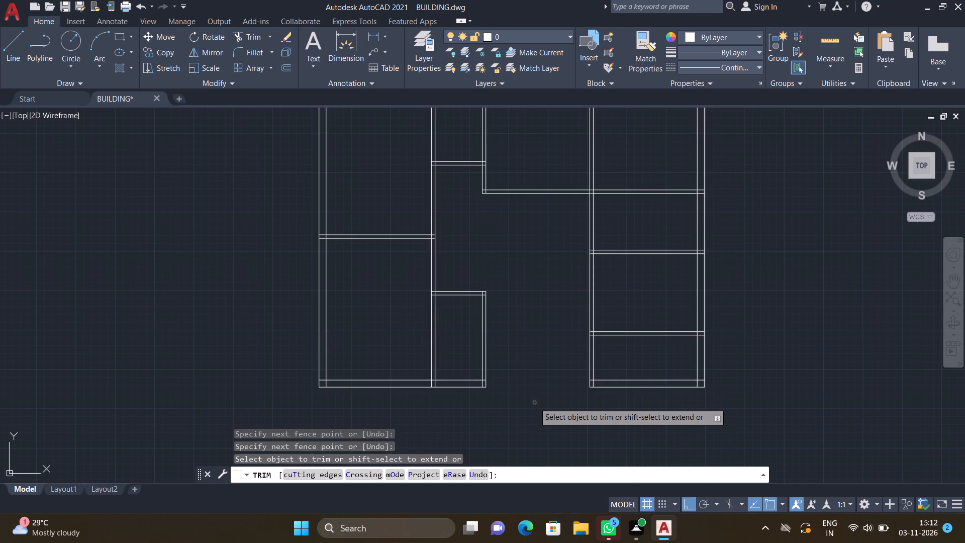
key("Return")
Draw a horizontal line across the middle bay's opening, from the second to the third partition, slightly north of the south wall.
scroll(516, 388, "up", 2)
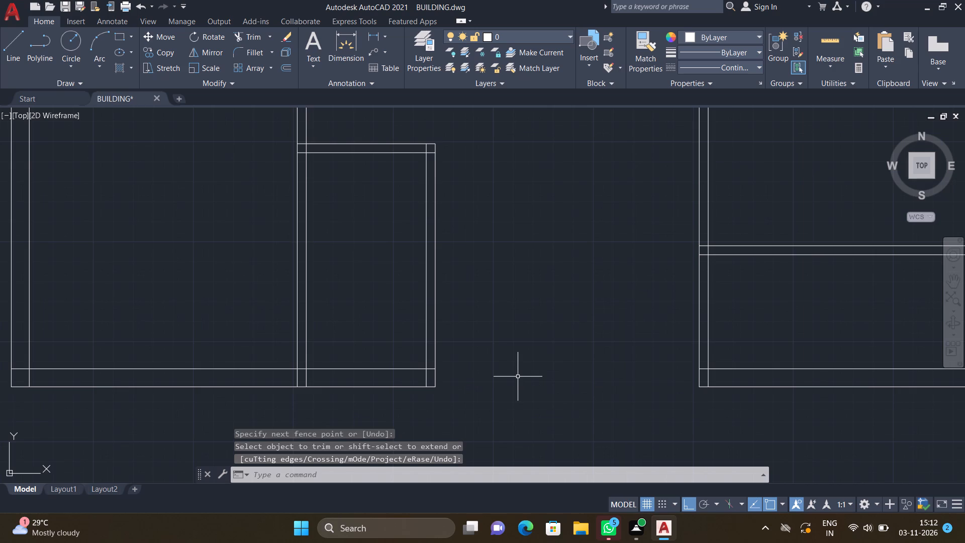
key("l")
key("Return")
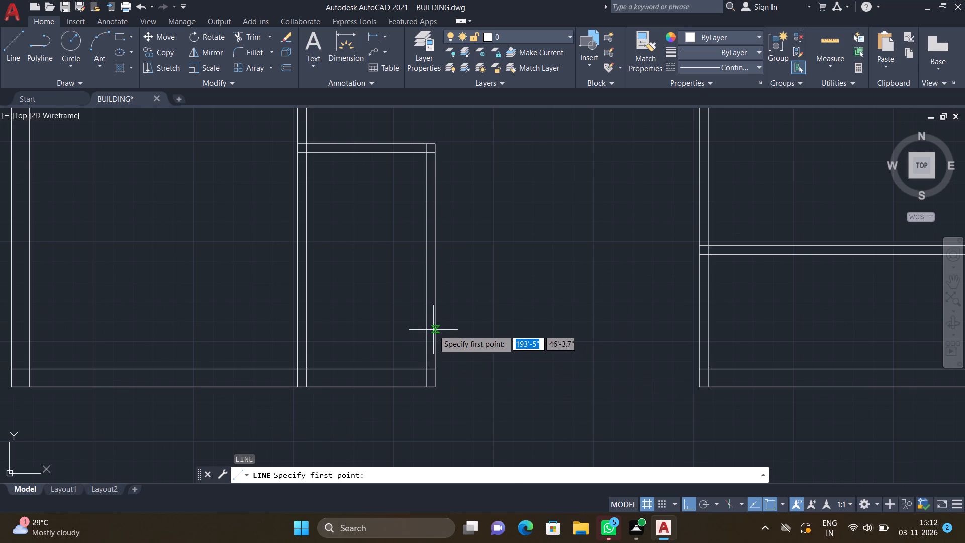
left_click_drag(435, 328, 440, 328)
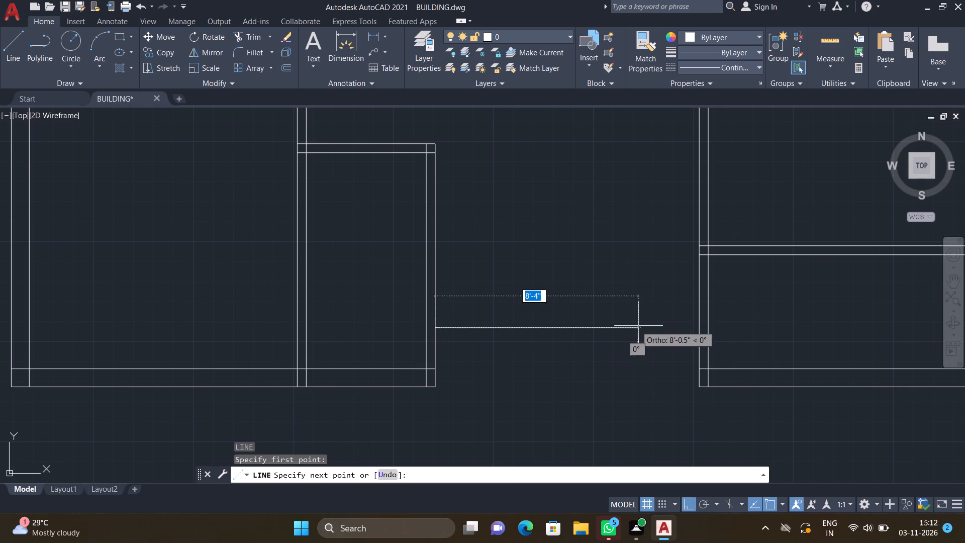
left_click(698, 331)
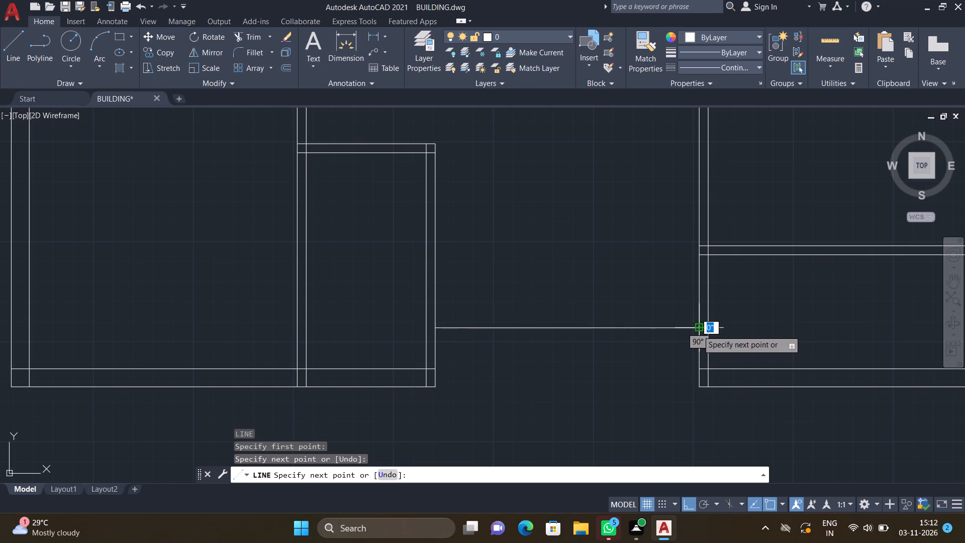
key("Return")
Offset the middle bay's new horizontal line 9" to the north to form its recessed south wall.
key("o")
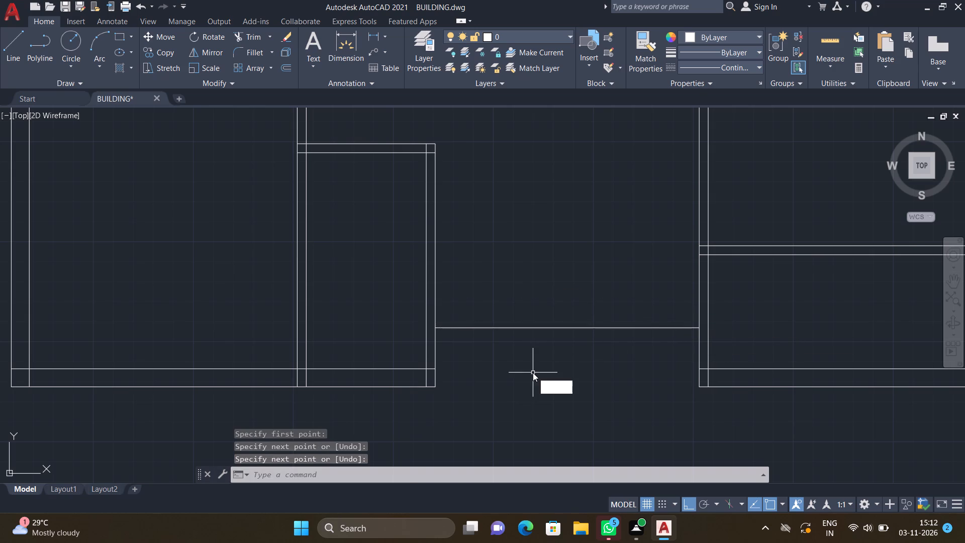
key("Return")
key("9")
key("shift+quotedbl")
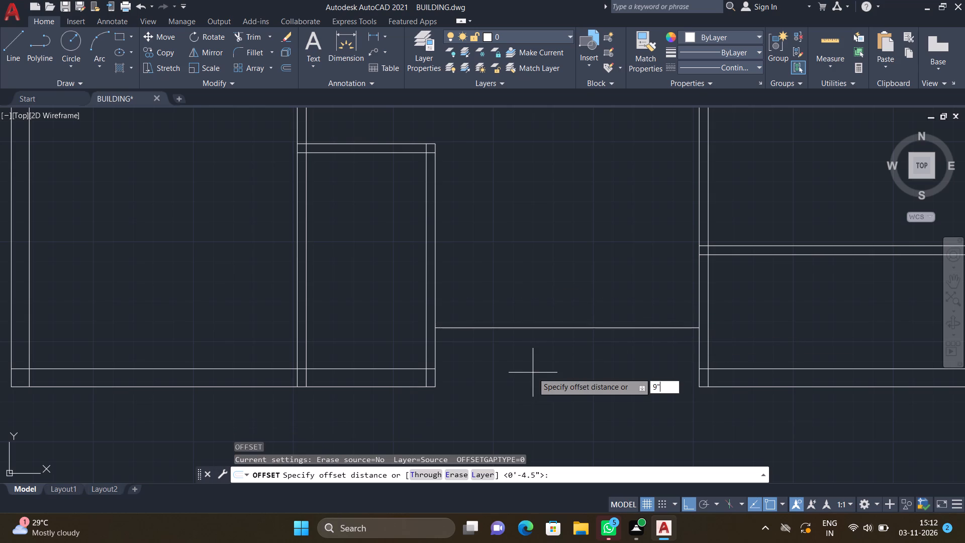
key("Return")
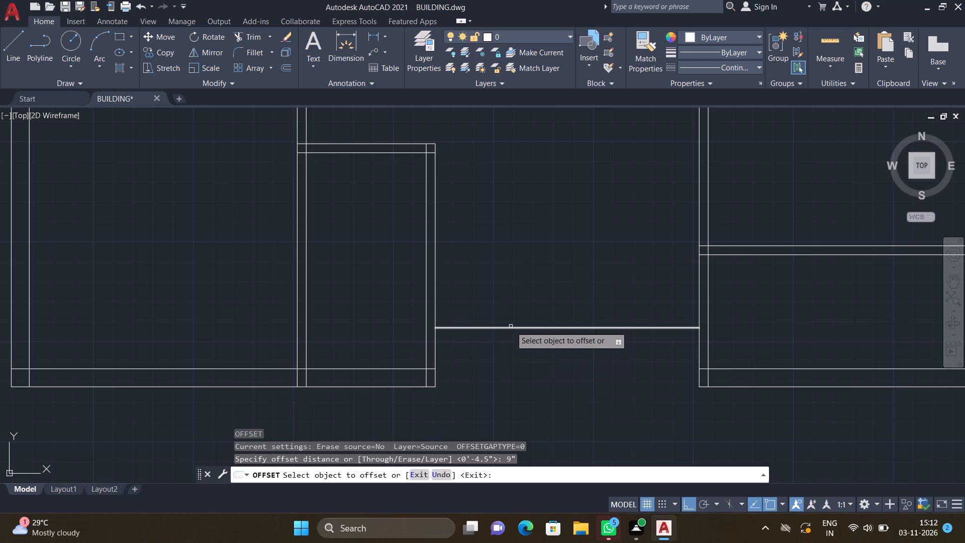
left_click(511, 327)
left_click(510, 304)
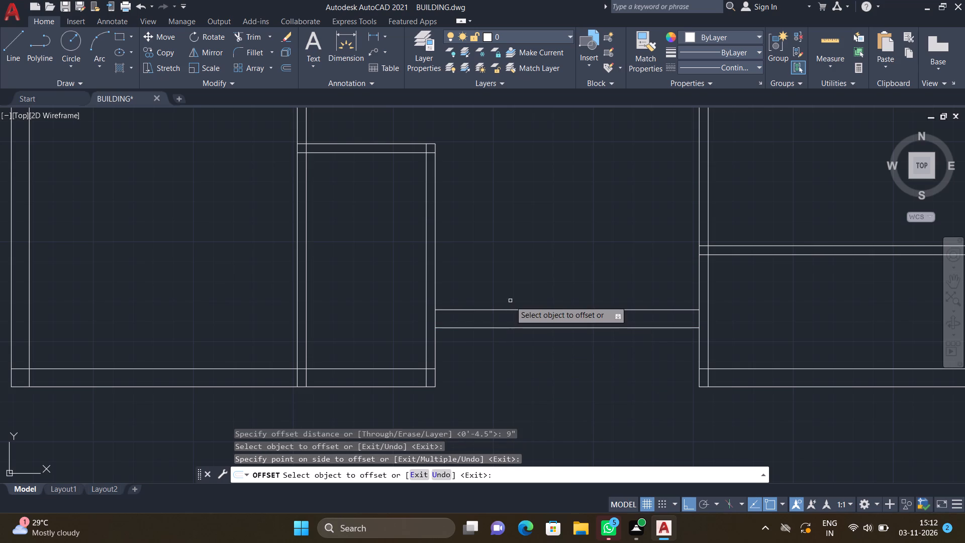
key("Return")
Offset the outer line of the middle bay's recessed south wall 6'8" to the south.
scroll(518, 332, "down", 1)
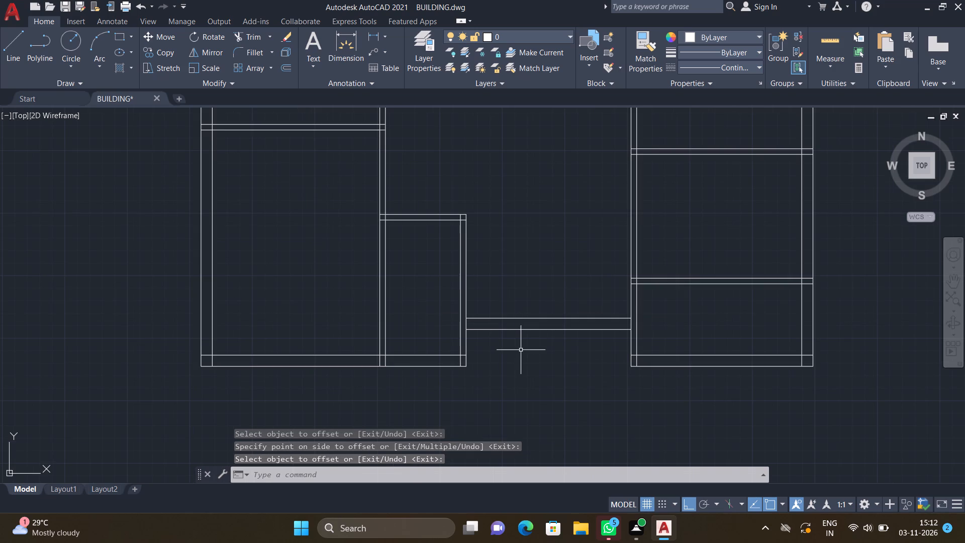
key("o")
key("Return")
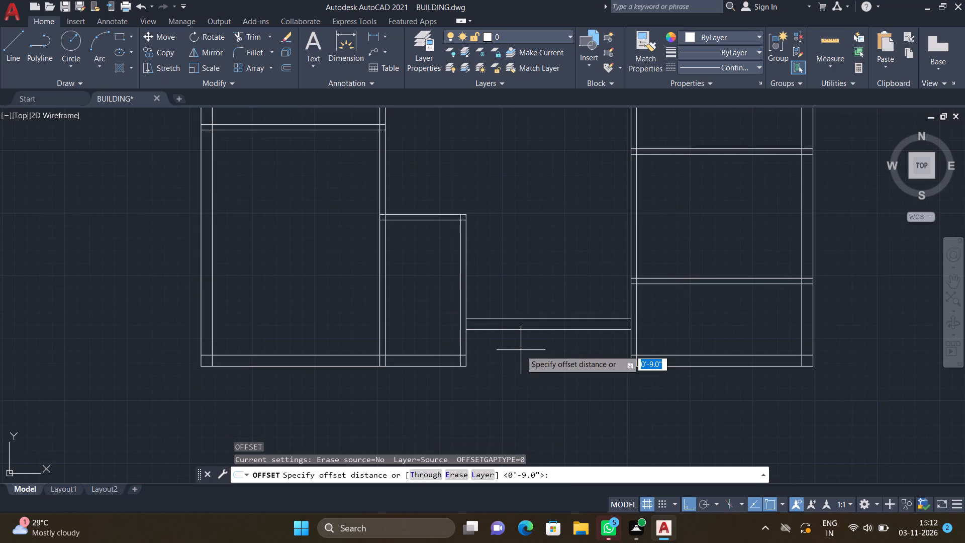
type("6'")
key("8")
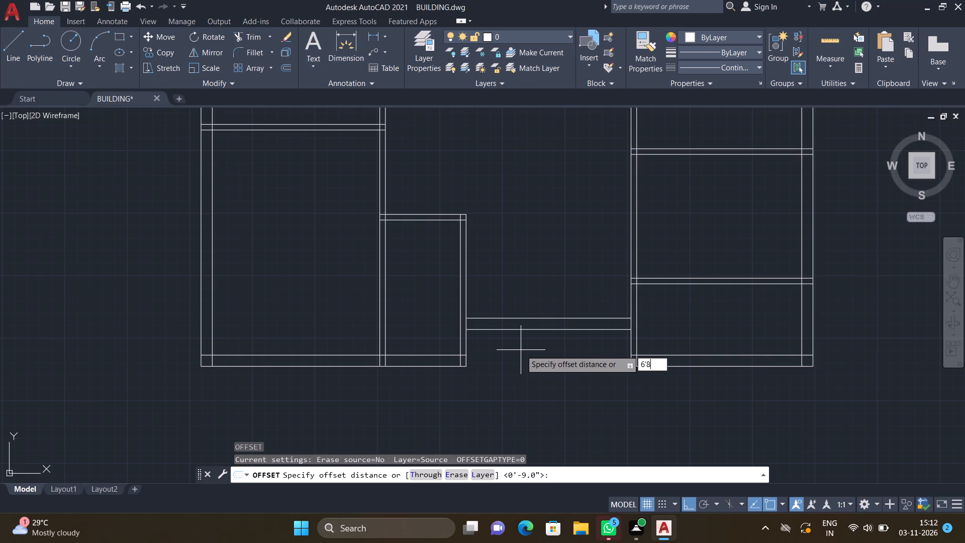
key("shift+quotedbl")
key("Return")
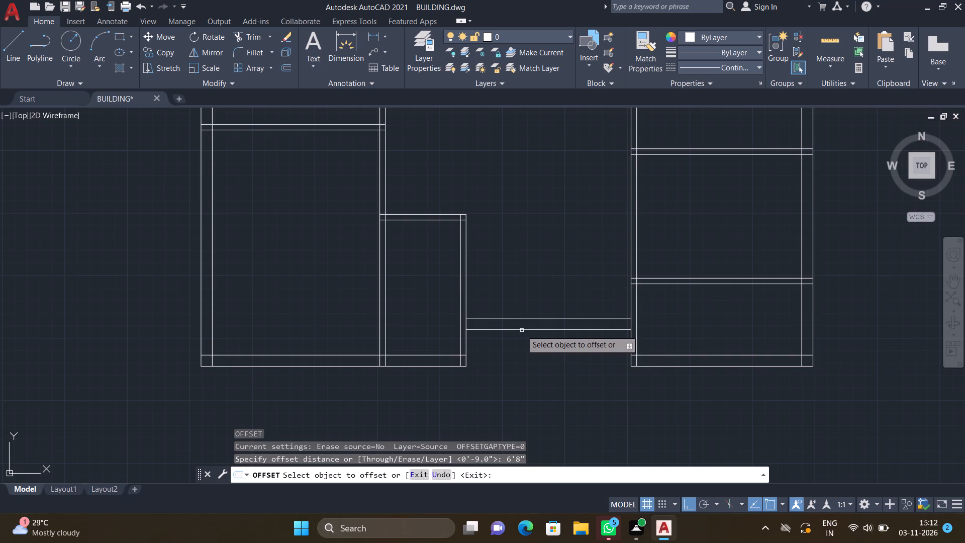
left_click(521, 329)
left_click(522, 393)
key("Return")
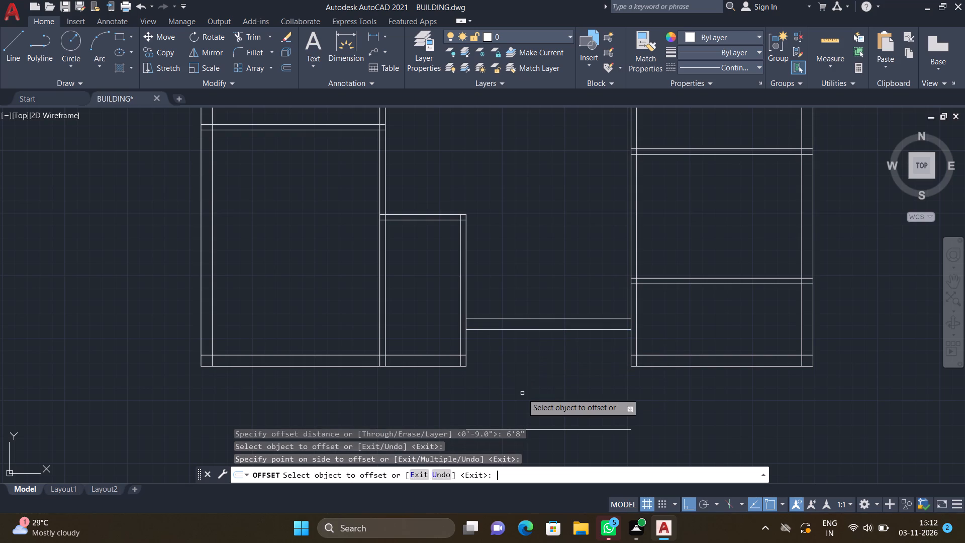
Offset the middle bay's southernmost line 9" to the south to form the projection's south wall.
scroll(520, 382, "down", 2)
scroll(515, 413, "up", 2)
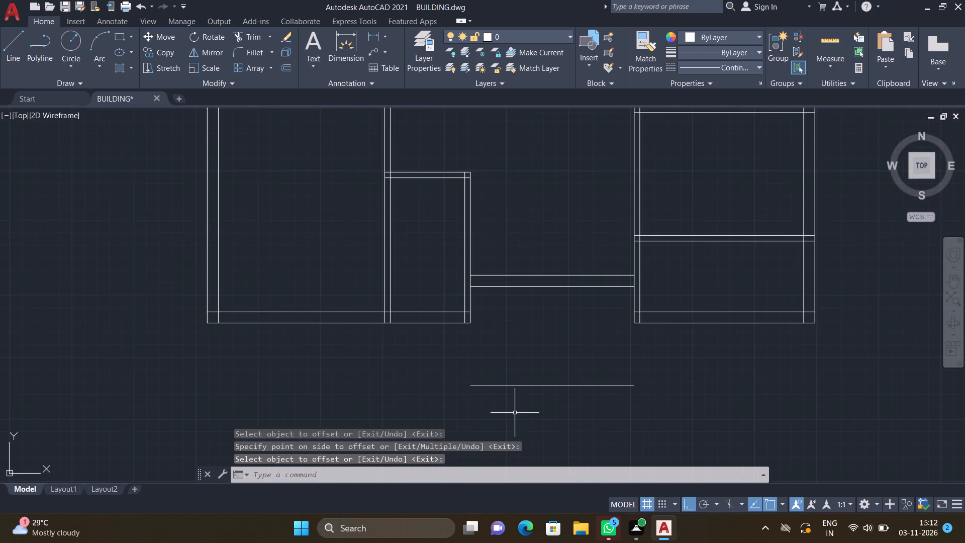
key("o")
key("Return")
key("9")
key("shift+quotedbl")
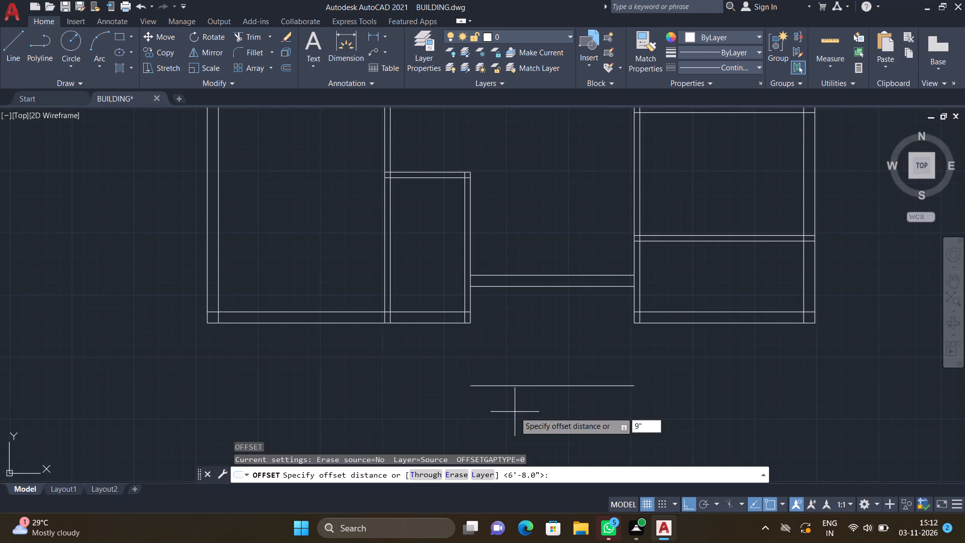
key("Return")
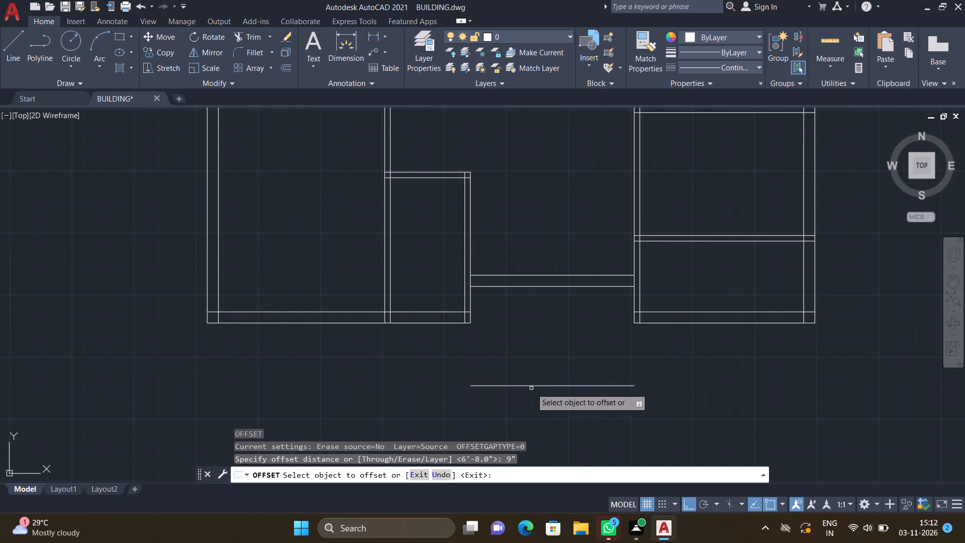
left_click(533, 385)
left_click(535, 413)
key("Return")
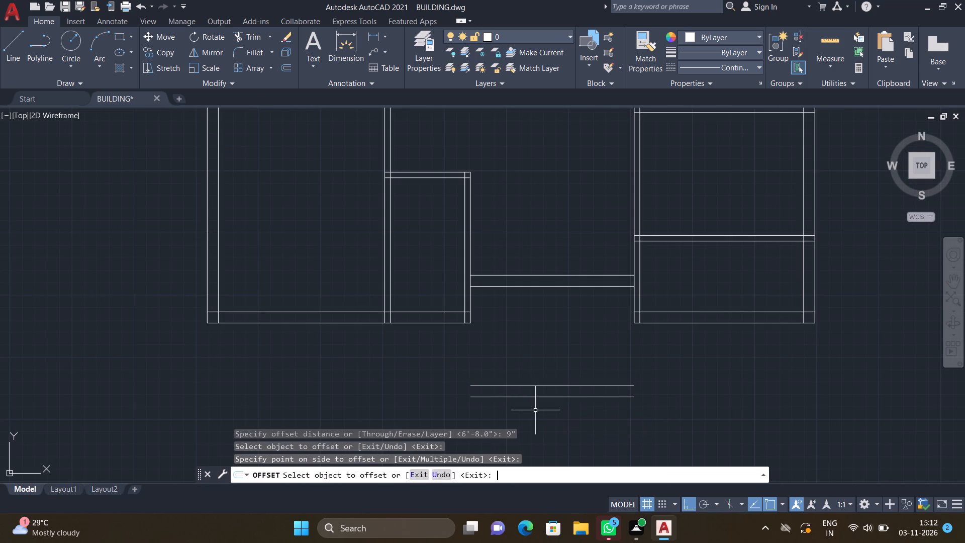
Draw a vertical line about 4'-11.5" long from the second partition's east face down to the projection's outer south line.
key("l")
key("Return")
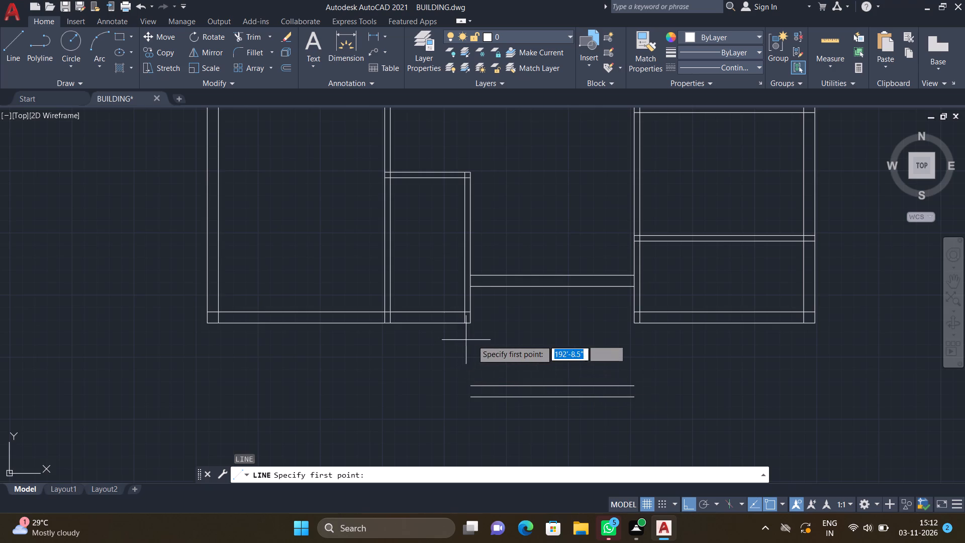
scroll(477, 340, "up", 2)
left_click_drag(456, 296, 459, 306)
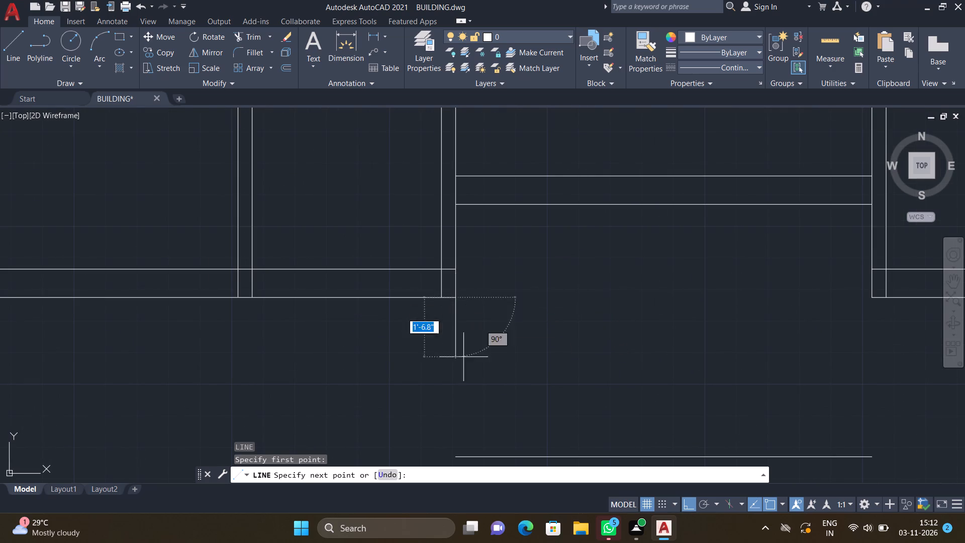
scroll(453, 395, "down", 3)
scroll(453, 411, "up", 4)
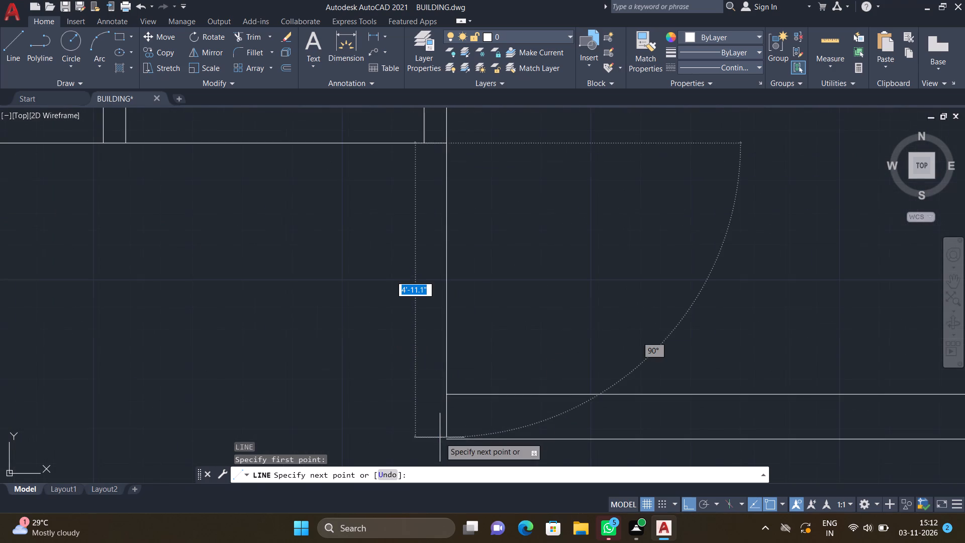
left_click(444, 440)
key("Return")
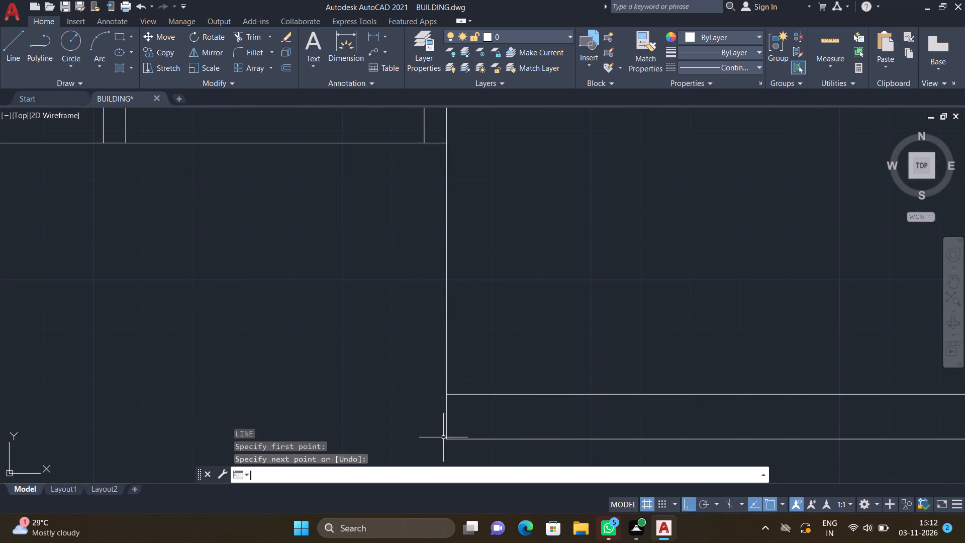
Draw the projection's outer west line about 4'-11.5" south from the second partition's west face and close its bottom corner eastward.
scroll(442, 414, "down", 2)
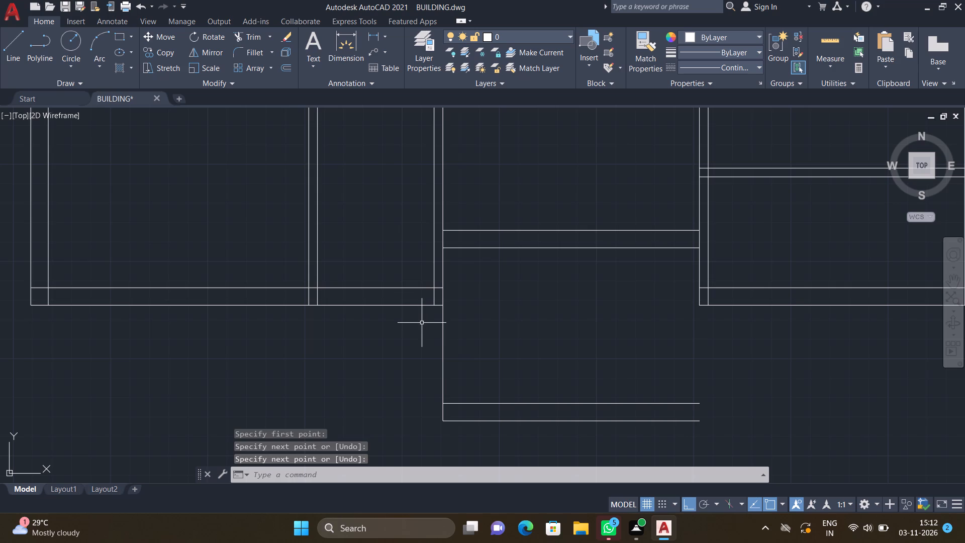
key("l")
key("Return")
scroll(435, 315, "up", 2)
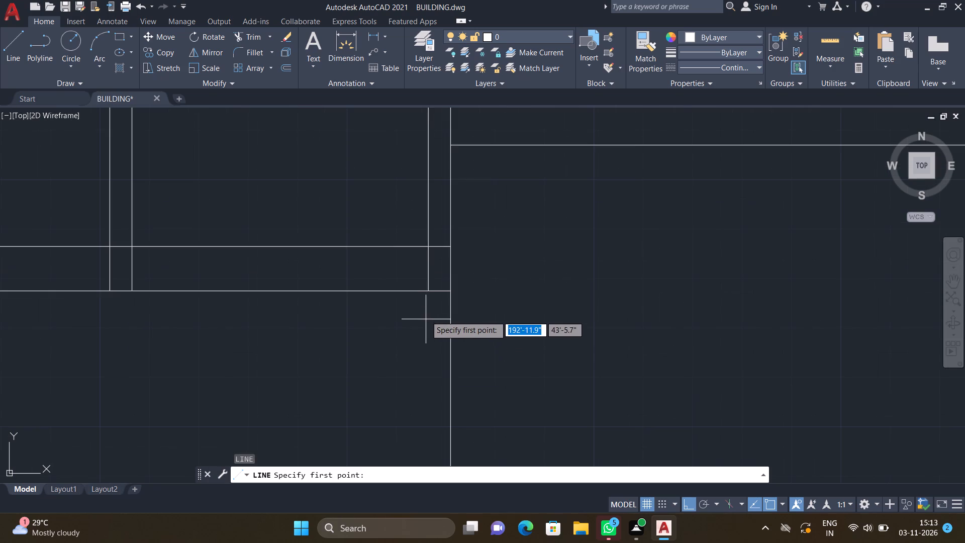
left_click_drag(428, 290, 427, 301)
scroll(418, 375, "down", 3)
scroll(408, 432, "up", 3)
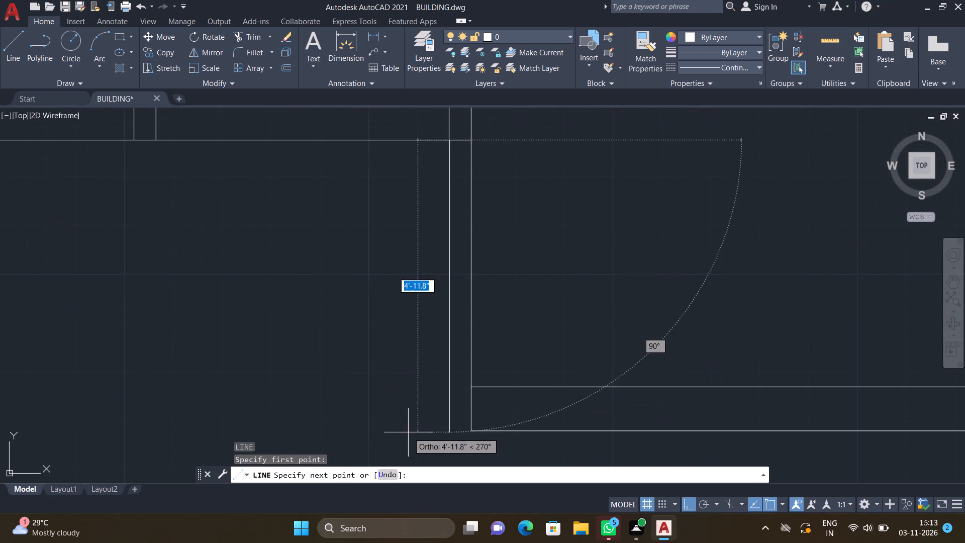
scroll(458, 440, "up", 2)
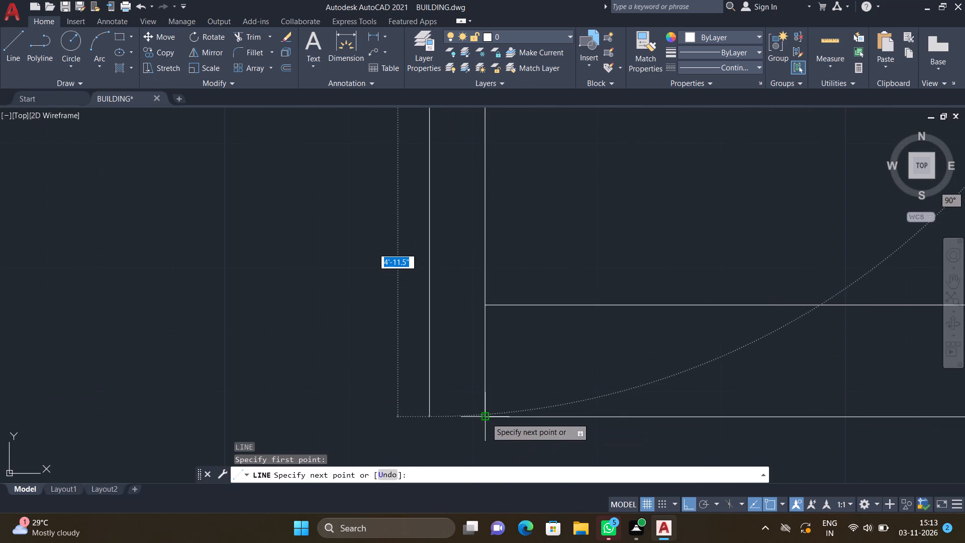
left_click(428, 417)
scroll(468, 418, "up", 2)
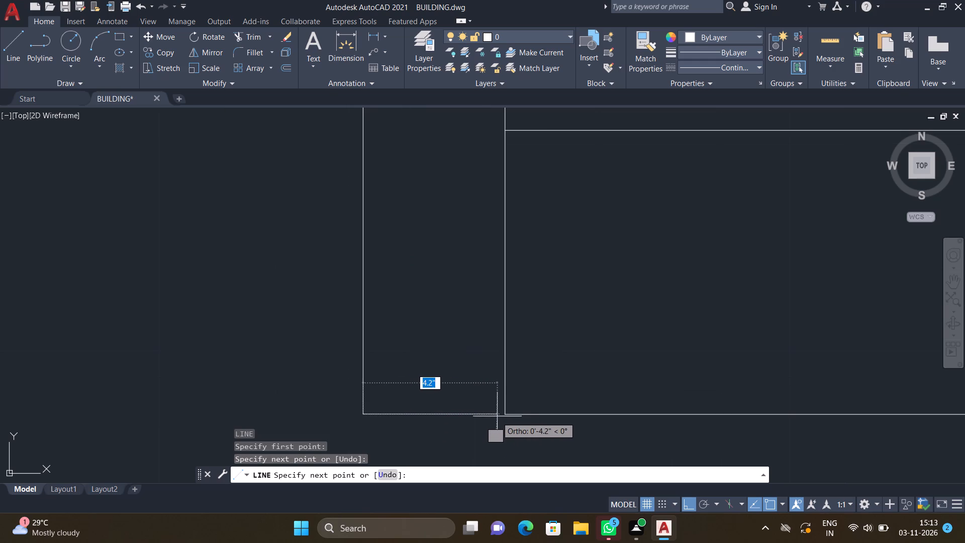
left_click(505, 415)
key("Return")
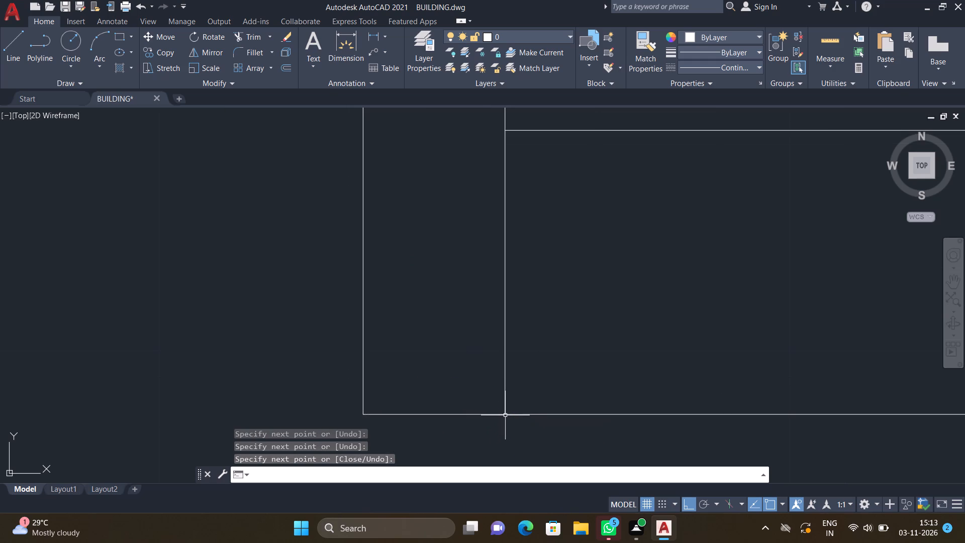
Draw the projection's outer east line about 4'-11.5" south from the third partition's east face and join it to the outer south line.
scroll(505, 415, "down", 5)
scroll(634, 394, "down", 2)
scroll(769, 374, "up", 2)
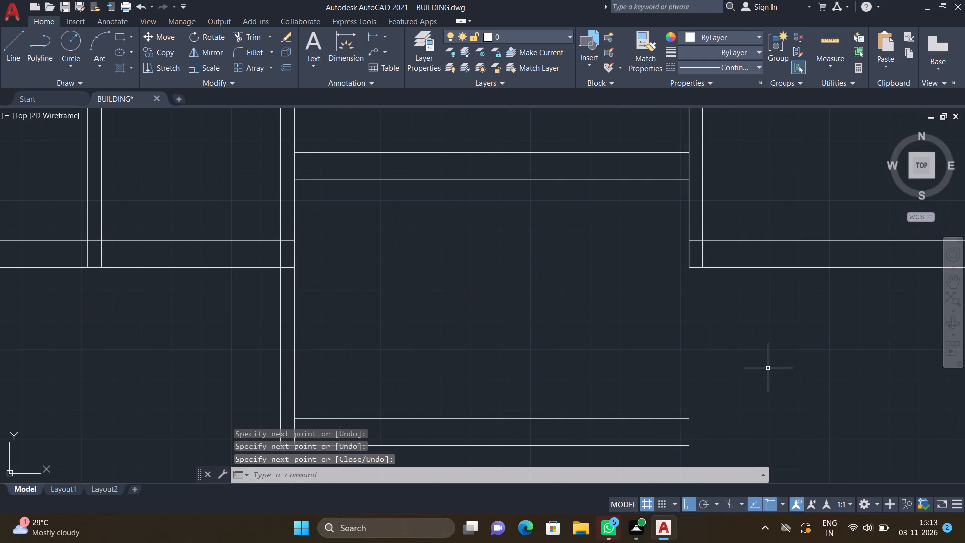
key("l")
key("Return")
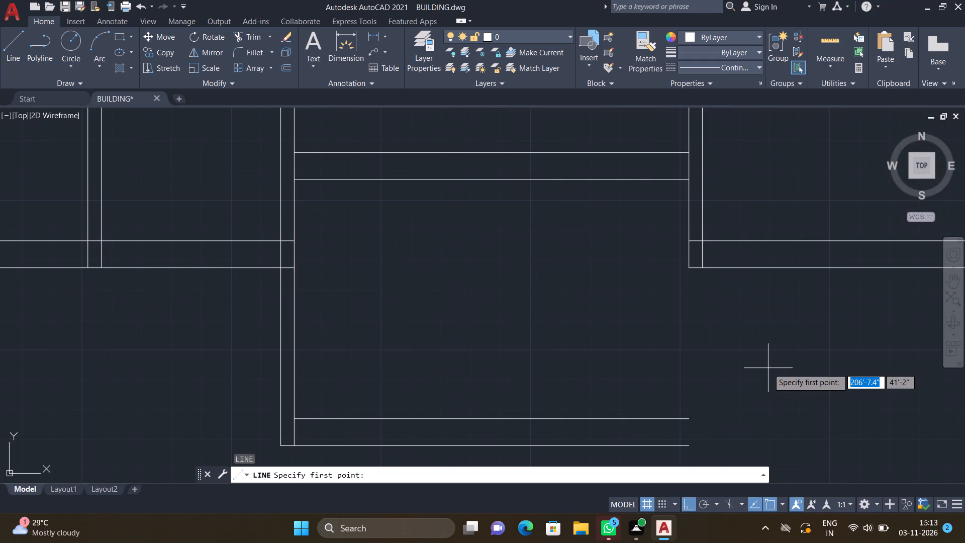
scroll(699, 280, "up", 1)
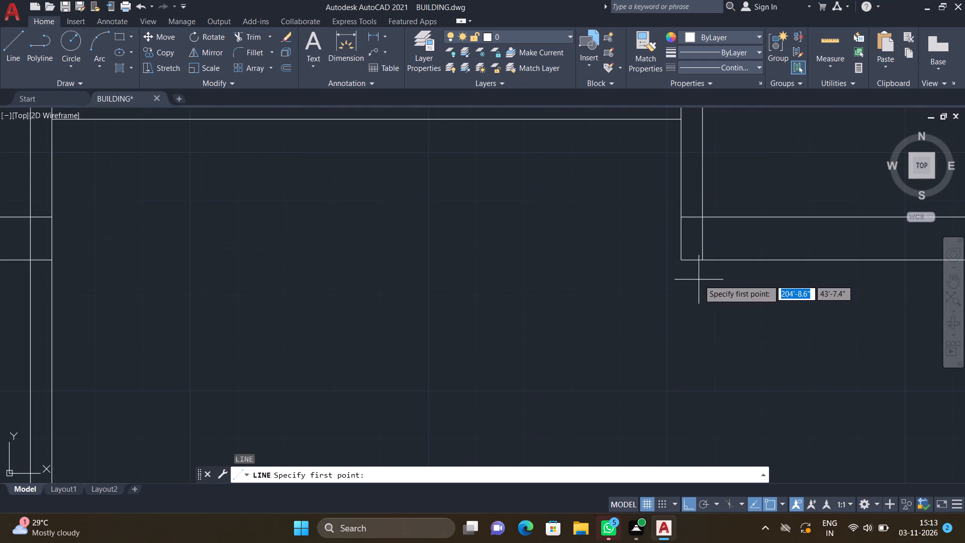
double_click(700, 257)
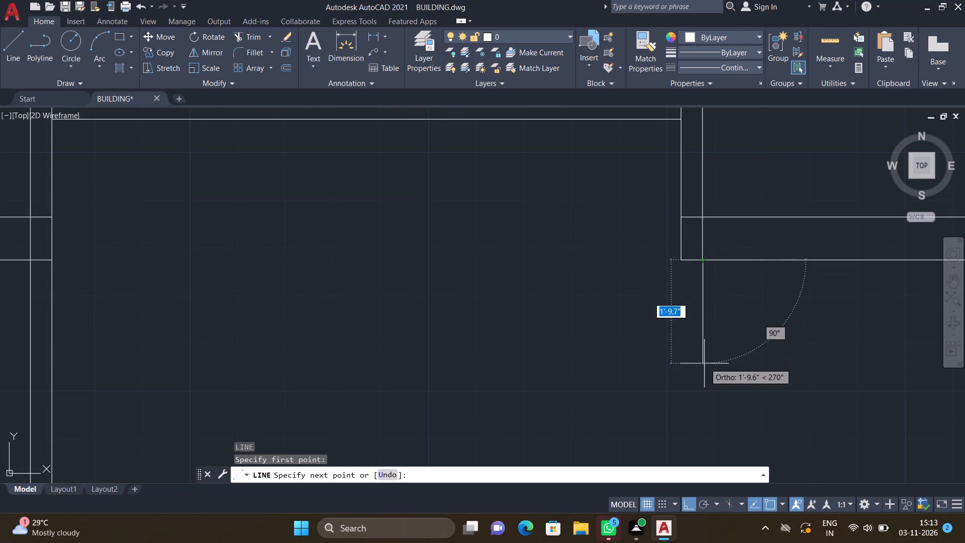
scroll(704, 365, "down", 3)
scroll(700, 410, "up", 3)
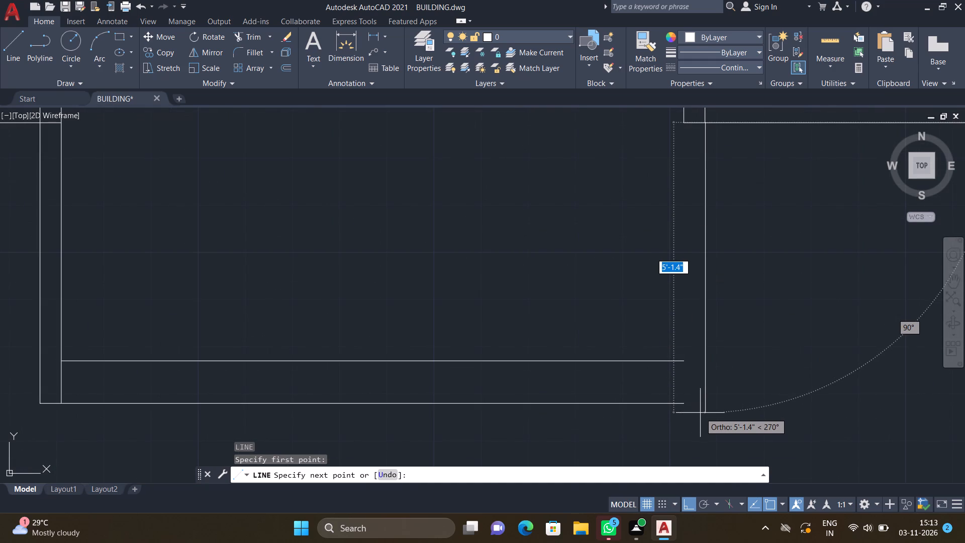
scroll(700, 413, "up", 2)
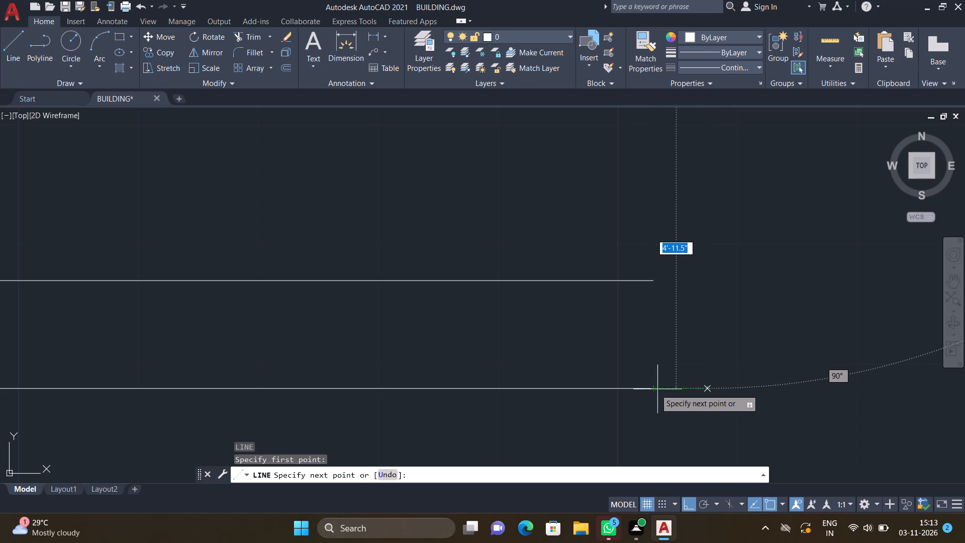
left_click(709, 389)
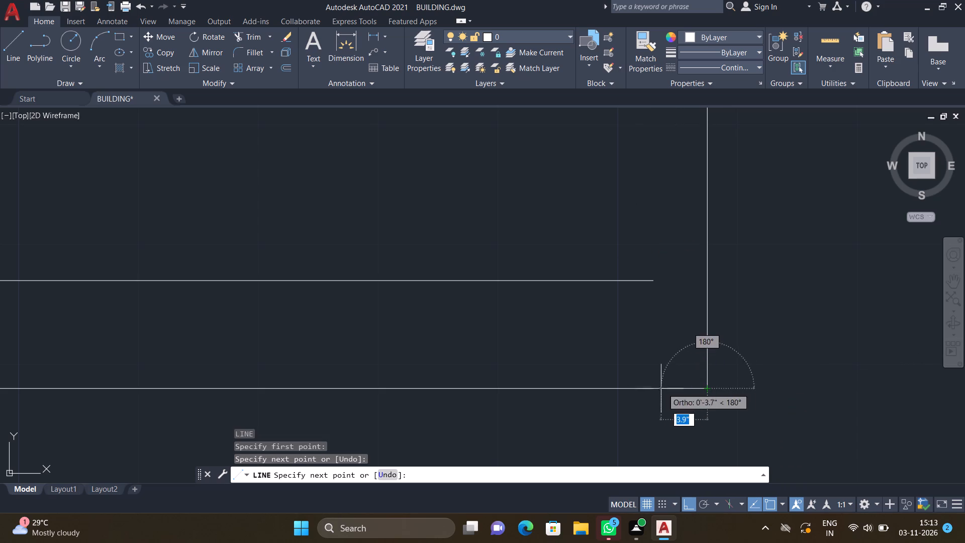
scroll(657, 391, "up", 3)
left_click(626, 383)
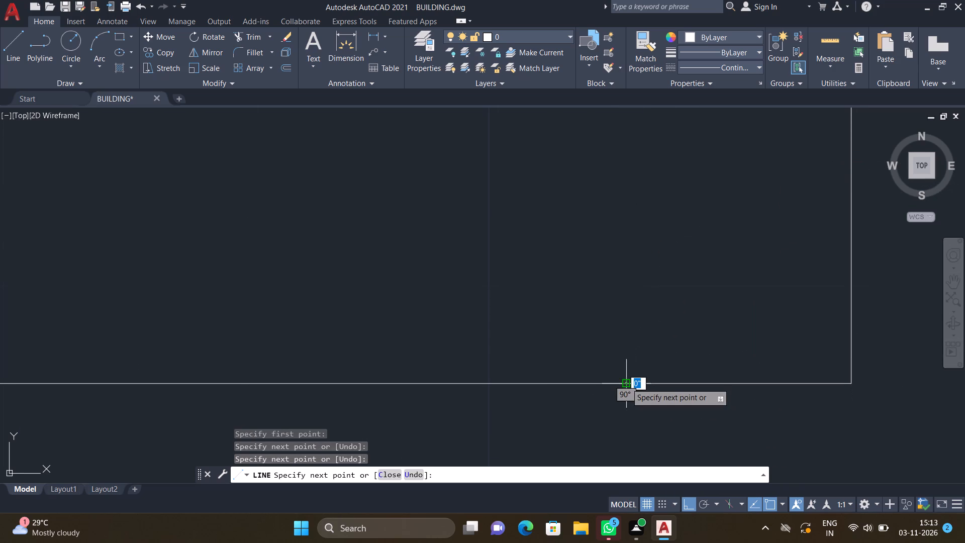
key("Return")
Draw the projection's inner east line about 4'-2.5" long from the third partition's west face down to the inner south line.
scroll(626, 371, "down", 4)
scroll(642, 274, "up", 1)
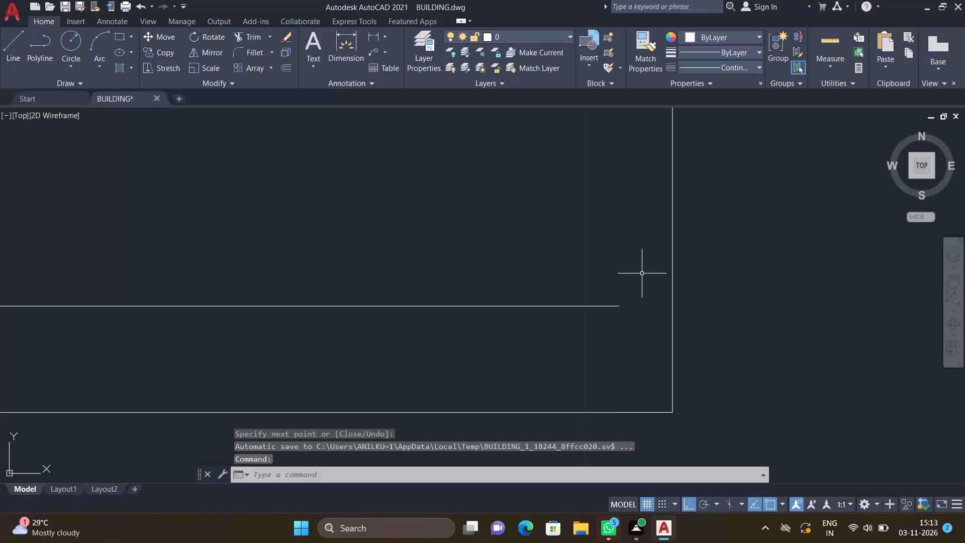
key("l")
key("Return")
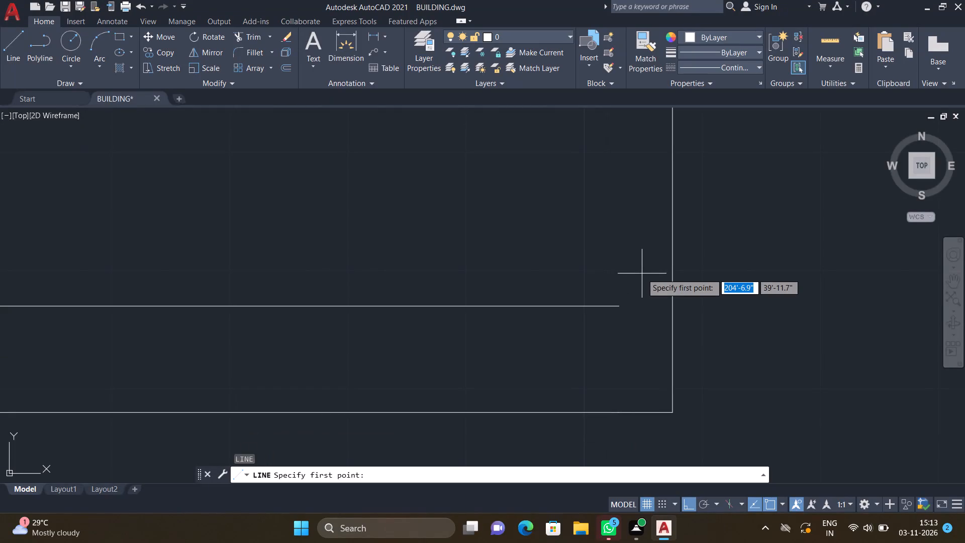
scroll(642, 271, "down", 3)
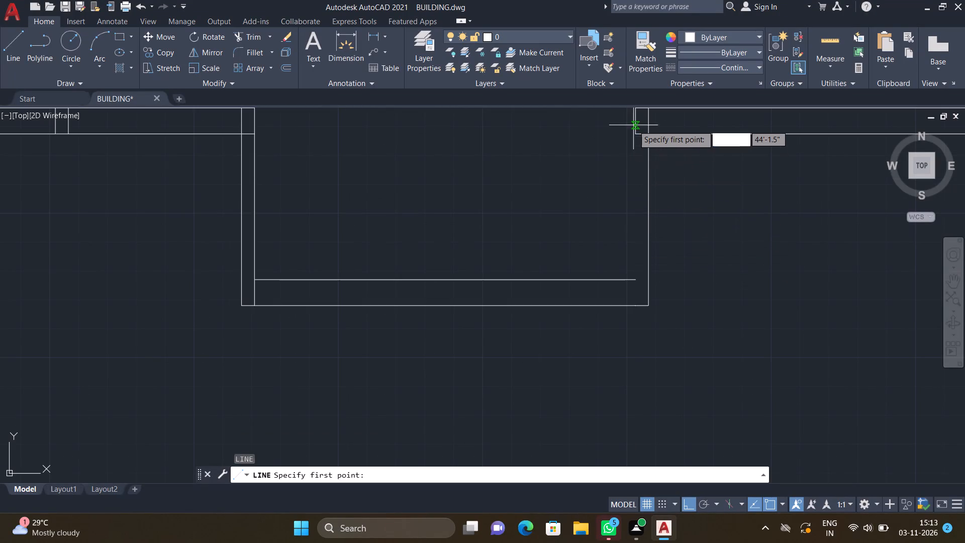
scroll(633, 124, "up", 3)
left_click_drag(635, 165, 636, 175)
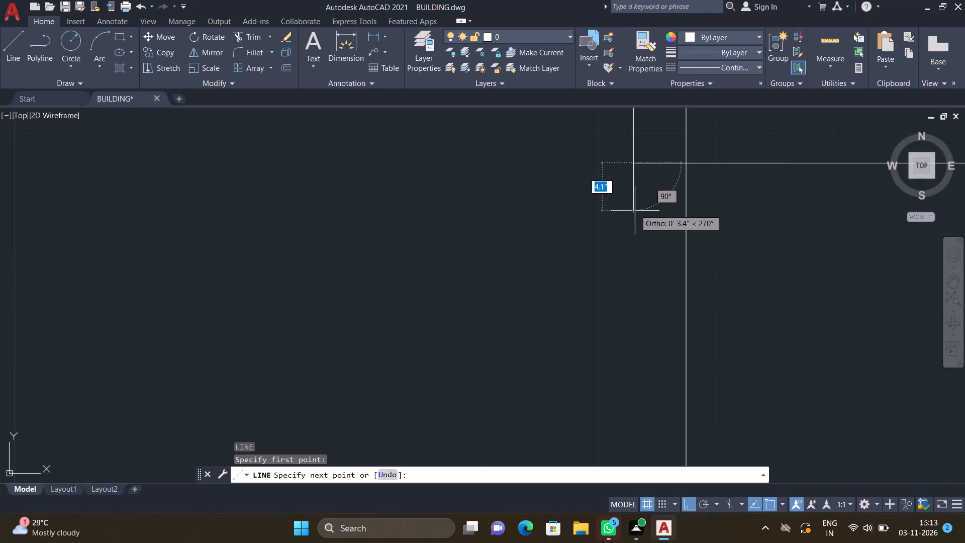
scroll(633, 218, "down", 5)
scroll(629, 269, "up", 4)
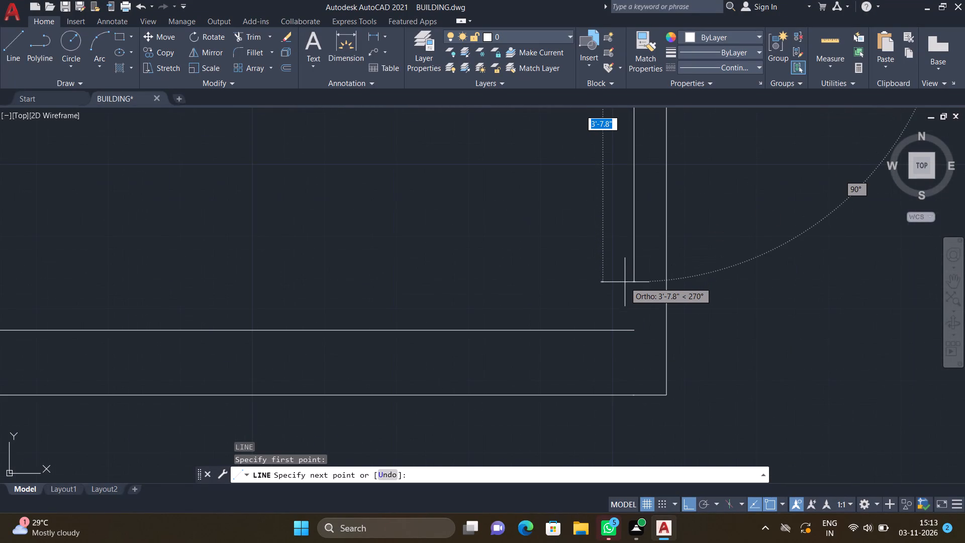
scroll(633, 337, "up", 2)
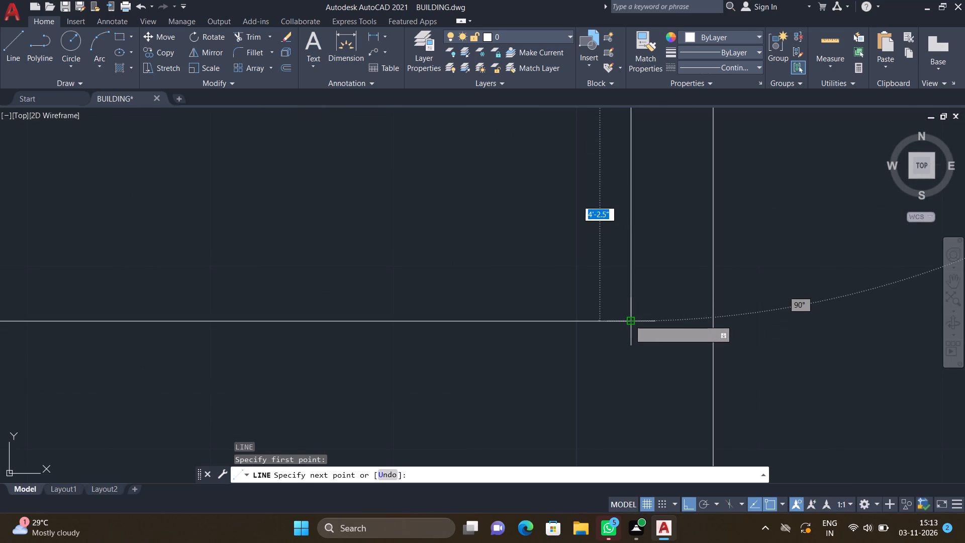
left_click(630, 321)
key("Return")
Draw a horizontal line just over 11' long inside the projection's south wall, eastward from the west wall's inner face, nearer the outer south line.
scroll(628, 318, "down", 5)
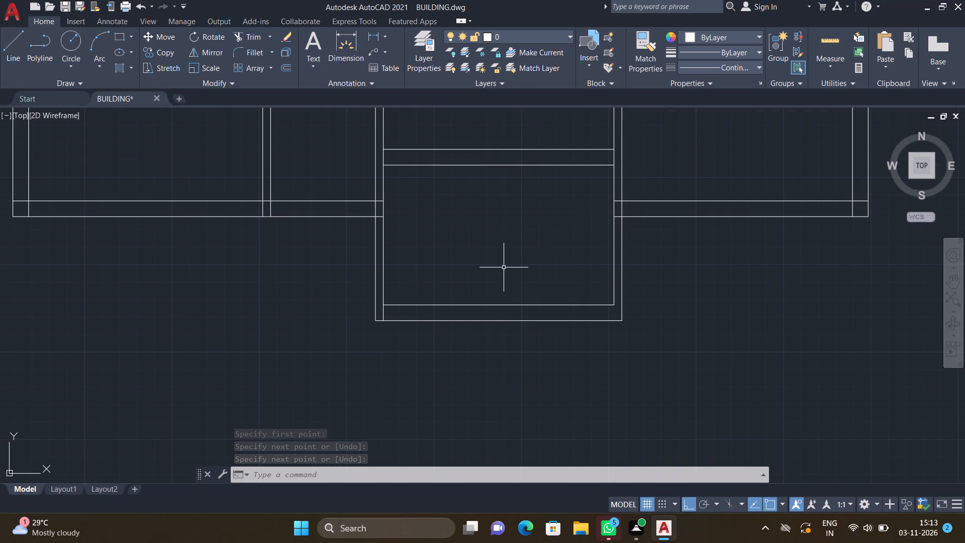
scroll(500, 267, "up", 1)
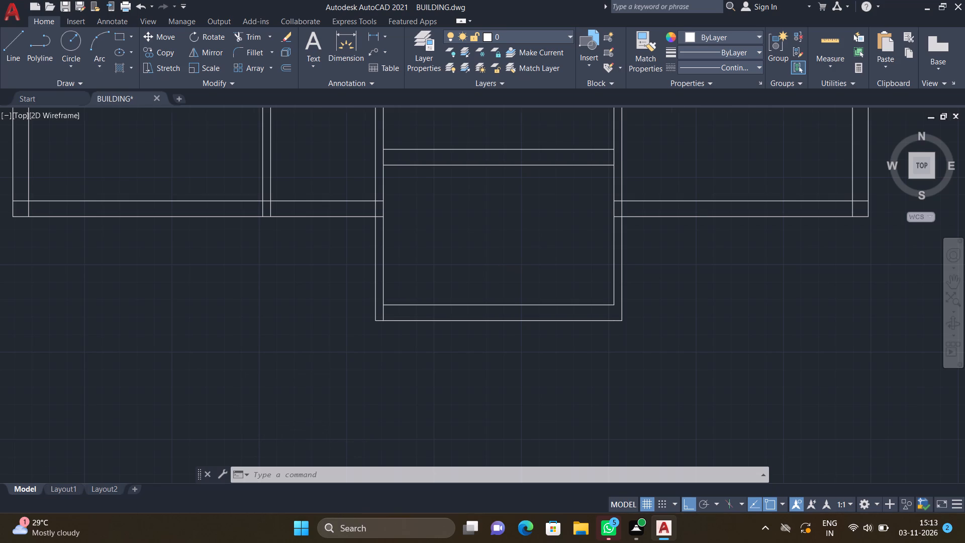
scroll(500, 266, "down", 2)
key("l")
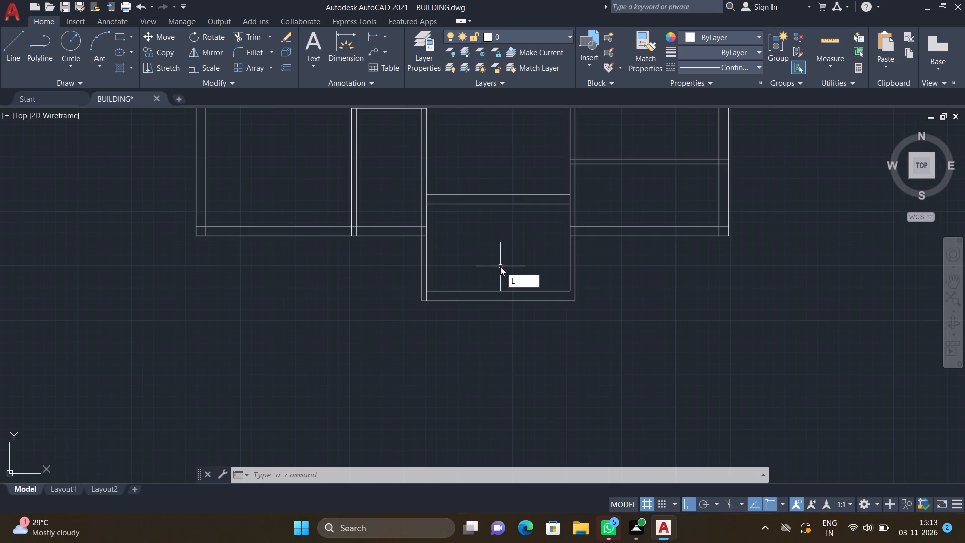
key("Return")
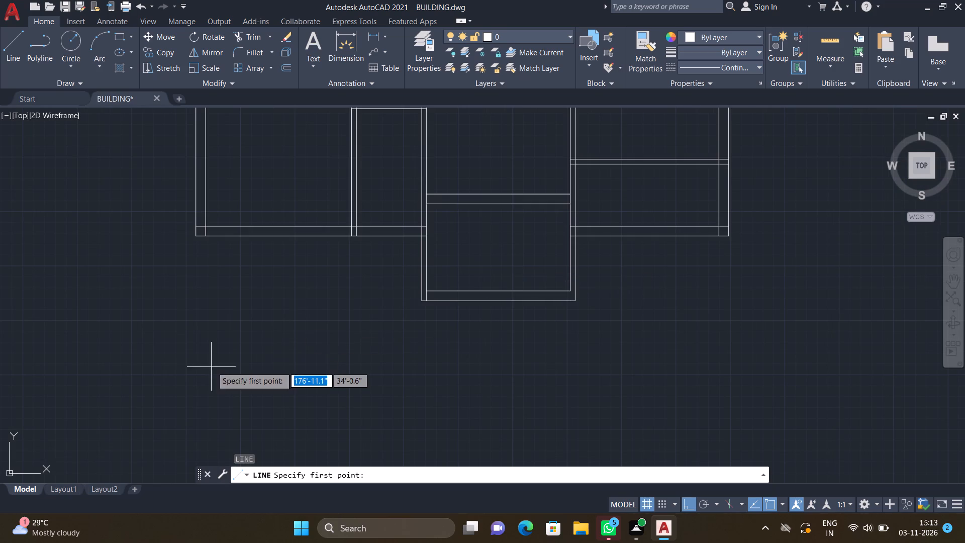
scroll(437, 300, "up", 3)
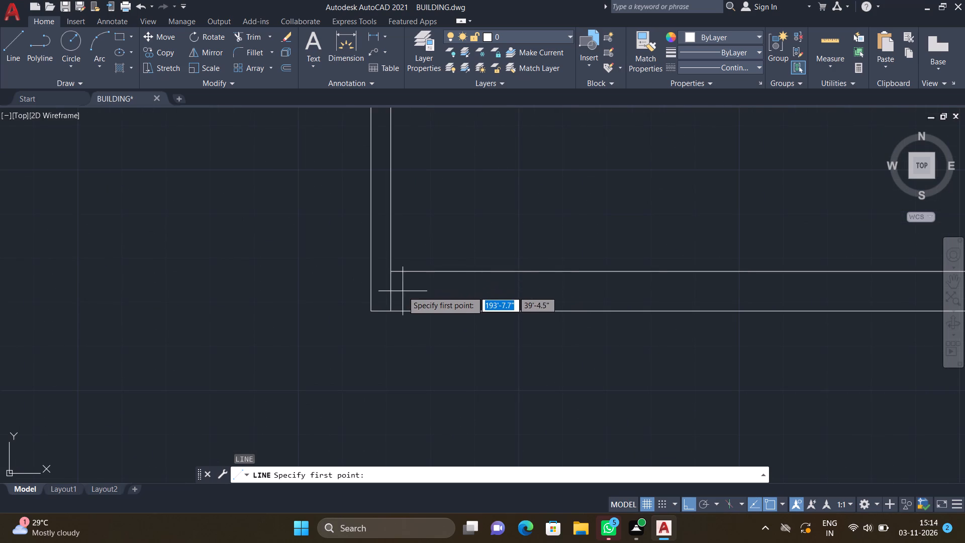
scroll(403, 290, "up", 2)
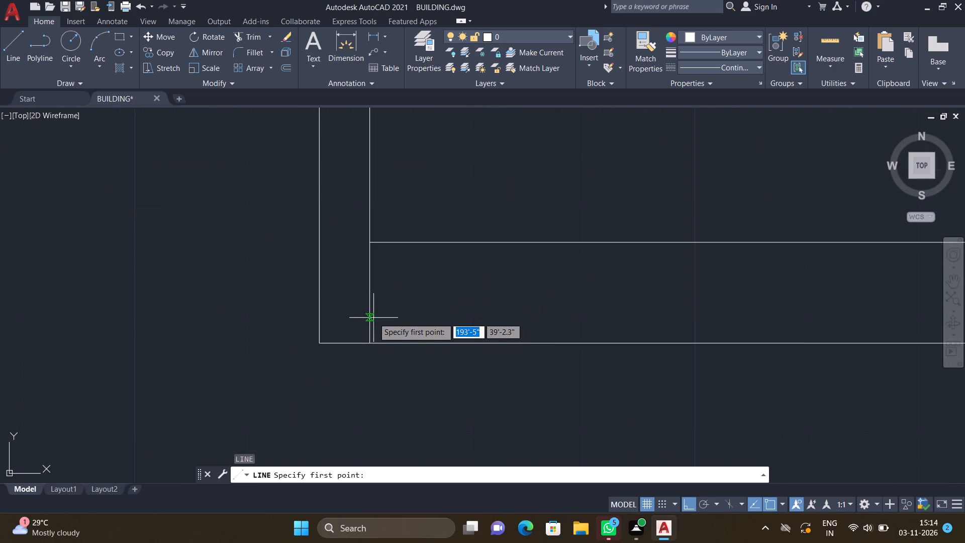
left_click_drag(368, 308, 389, 309)
scroll(565, 298, "down", 2)
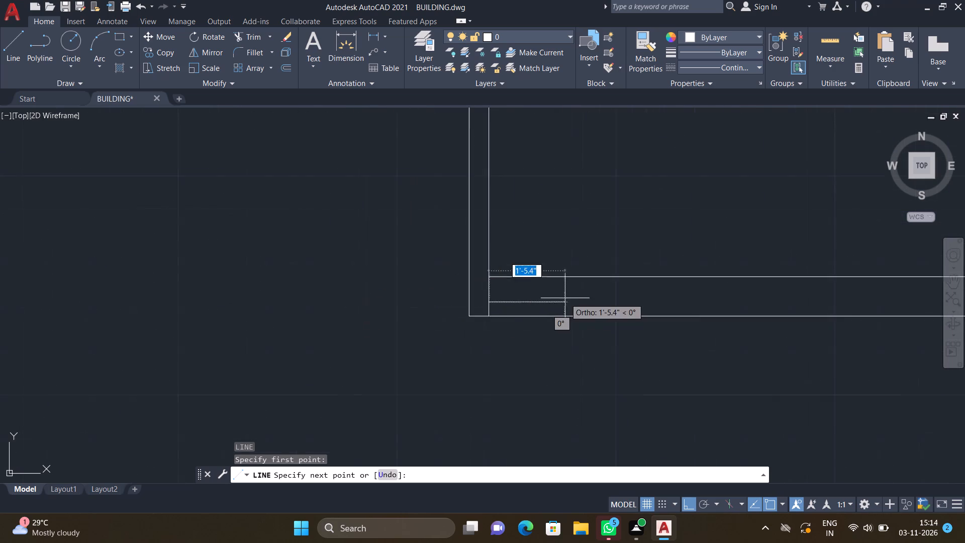
scroll(566, 298, "down", 2)
scroll(773, 278, "up", 3)
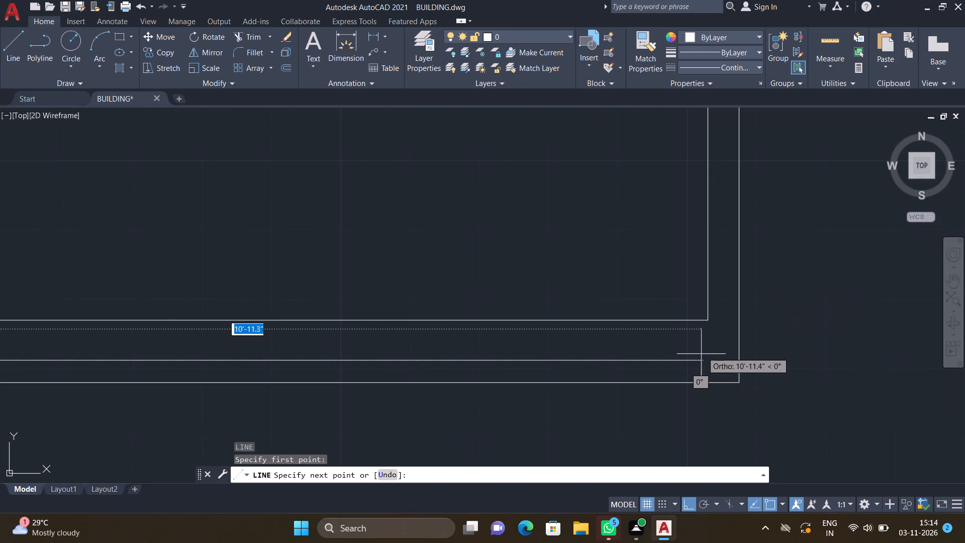
scroll(717, 342, "up", 3)
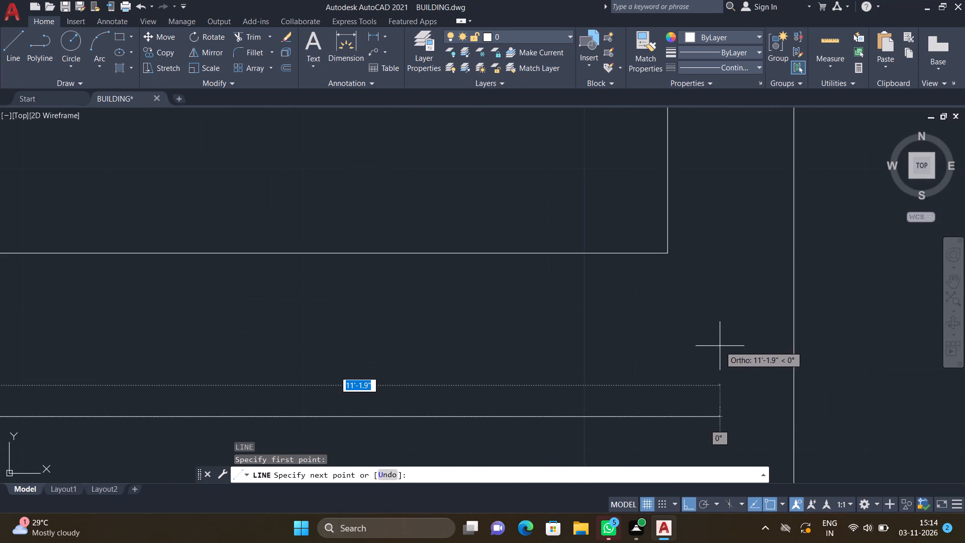
left_click_drag(748, 421, 746, 411)
Continue that line north inside the projection's east wall, up to the outer line of the flat's main south wall.
scroll(770, 290, "down", 4)
scroll(768, 174, "down", 1)
scroll(760, 123, "down", 2)
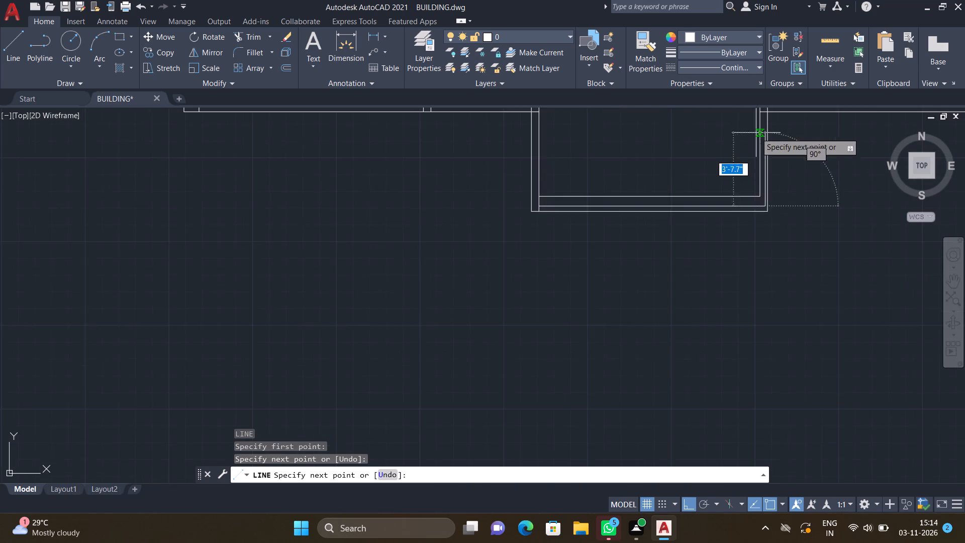
scroll(756, 133, "down", 3)
scroll(757, 108, "up", 6)
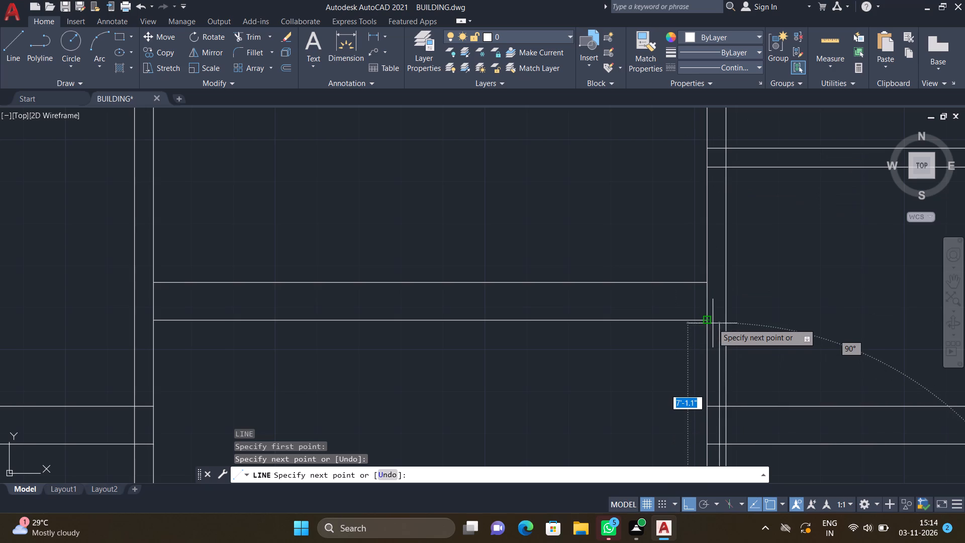
scroll(715, 350, "down", 1)
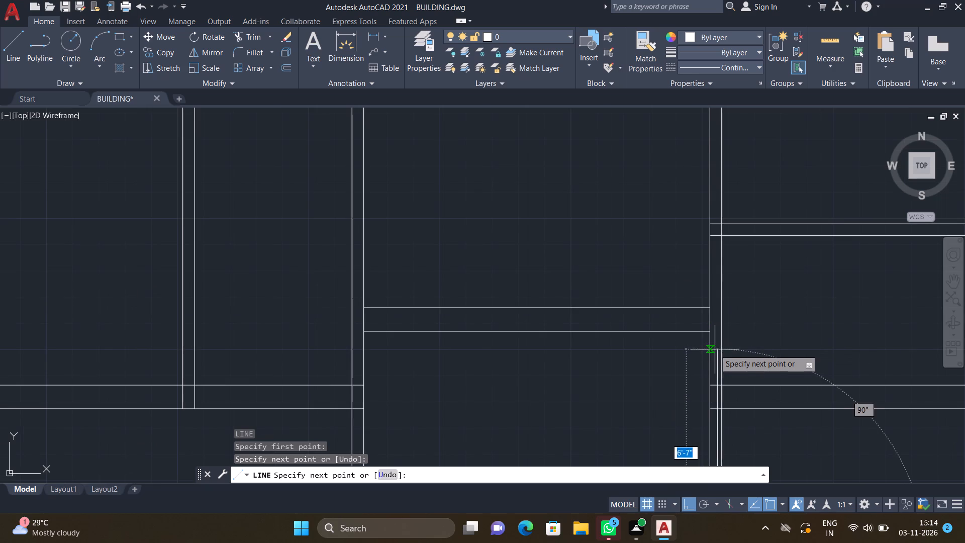
scroll(714, 421, "up", 3)
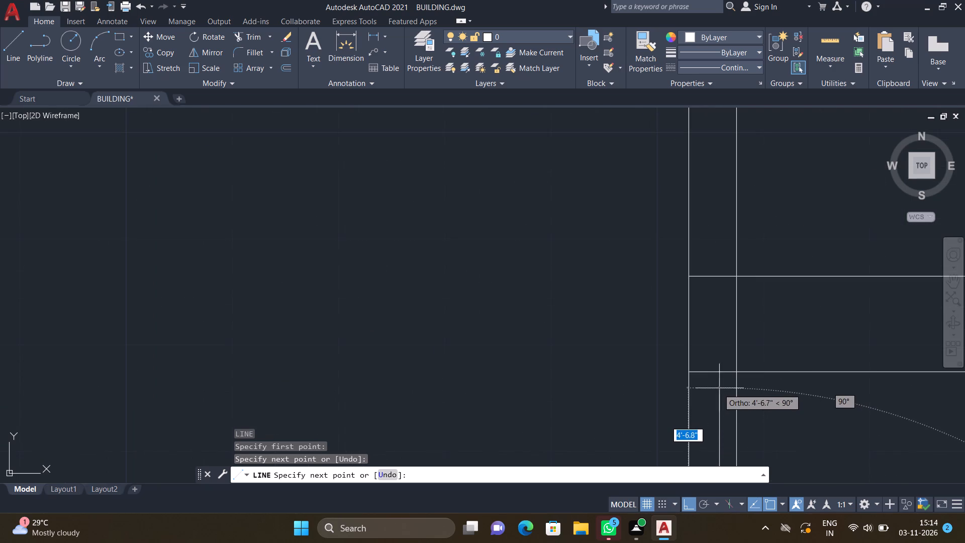
scroll(720, 387, "up", 2)
left_click(713, 349)
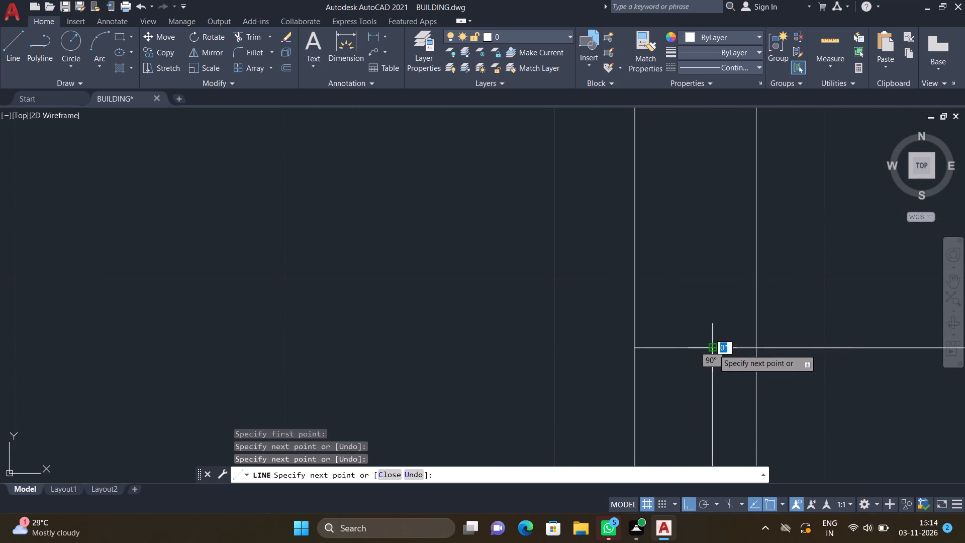
key("Return")
Draw a second horizontal line about 11'-1" long inside the projection's south wall, between its inner line and the line just added.
scroll(707, 336, "down", 8)
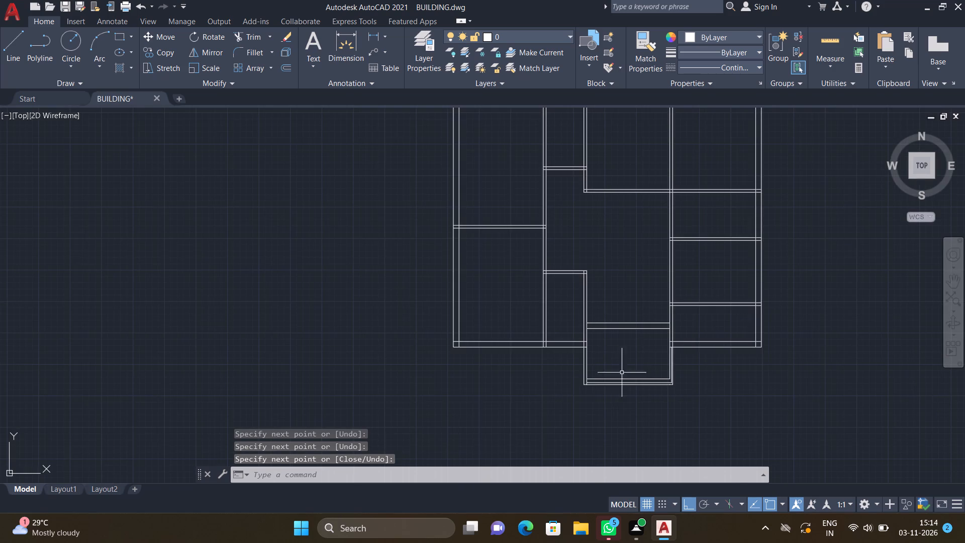
scroll(585, 385, "up", 3)
scroll(576, 278, "up", 1)
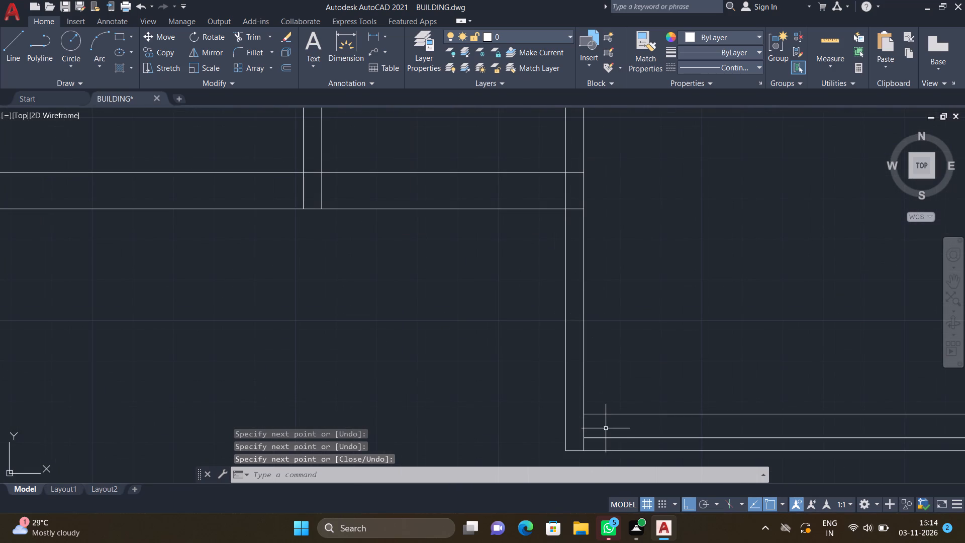
key("l")
key("Return")
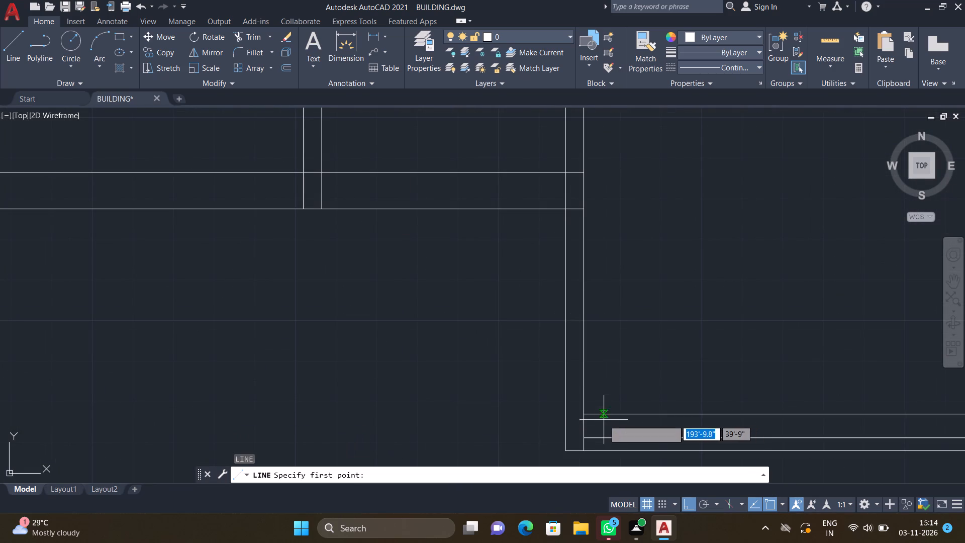
scroll(591, 426, "up", 2)
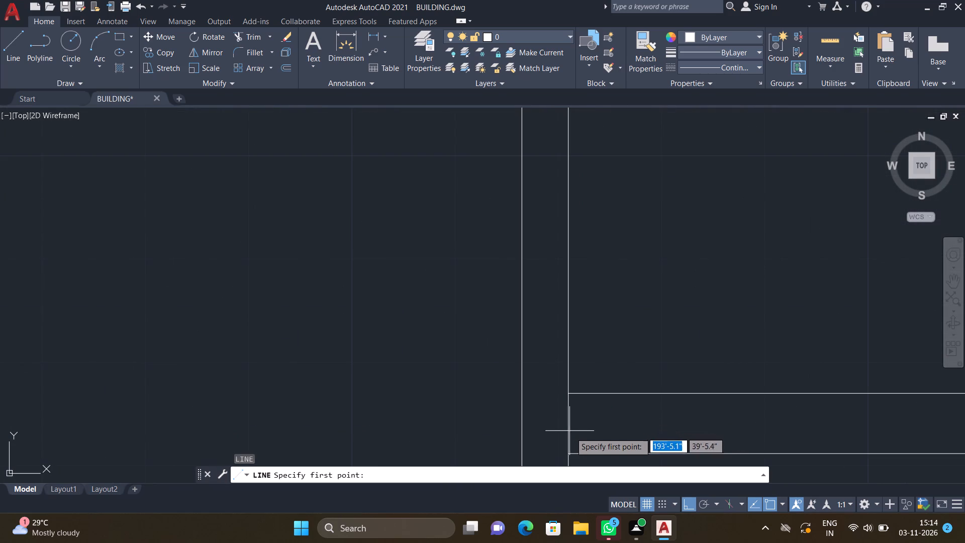
left_click_drag(567, 430, 576, 429)
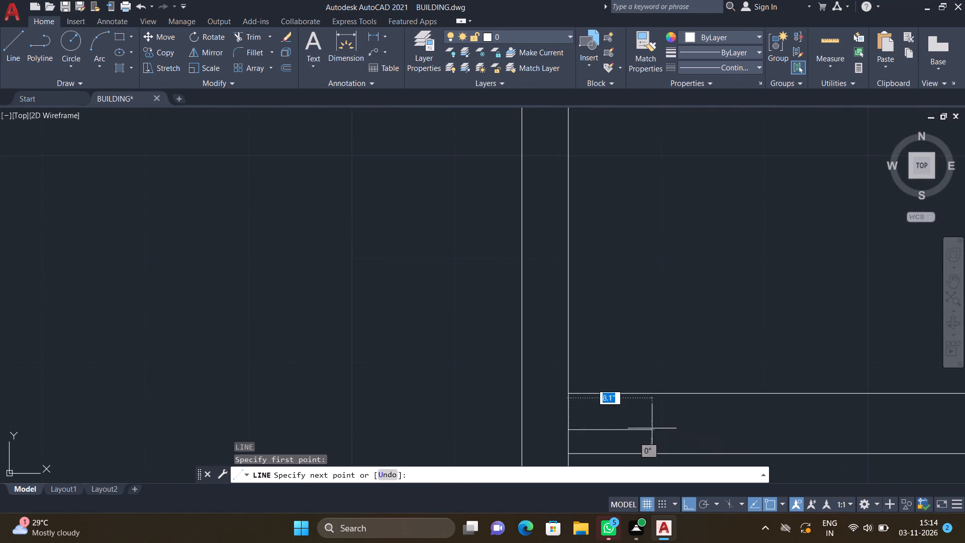
scroll(659, 422, "down", 4)
scroll(706, 416, "down", 4)
scroll(758, 418, "up", 4)
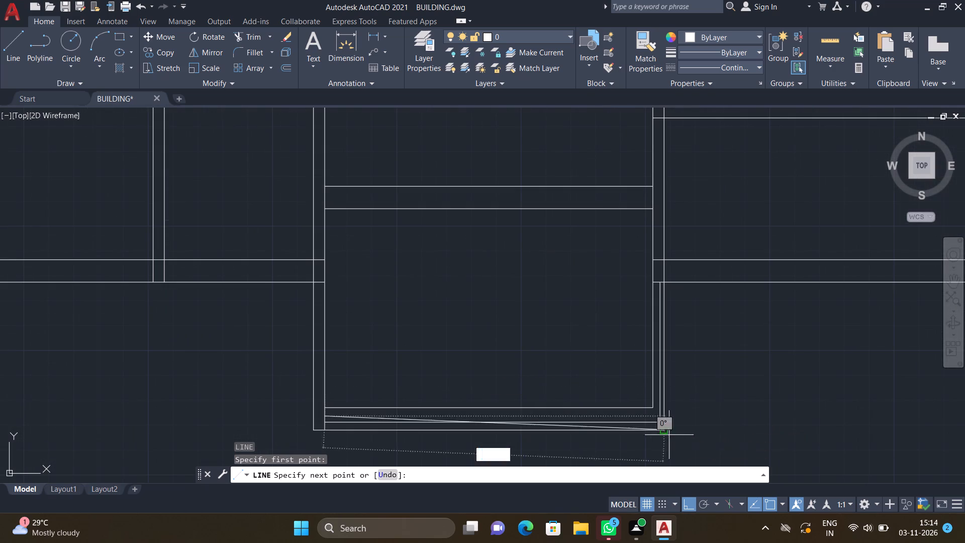
scroll(643, 416, "up", 3)
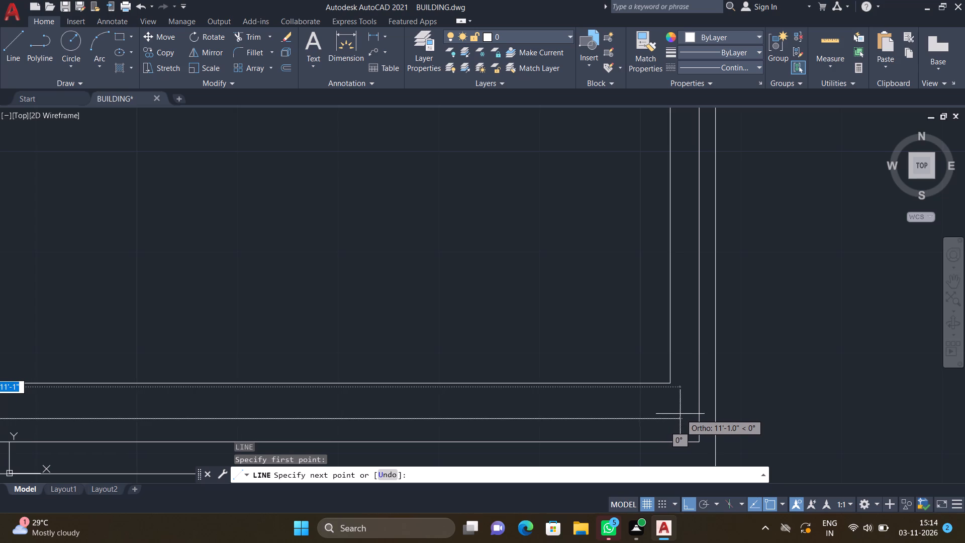
left_click(680, 414)
Continue the second line about 4'-6" north inside the projection's east wall, up to the main south wall's outer line.
scroll(691, 328, "down", 3)
scroll(681, 199, "up", 4)
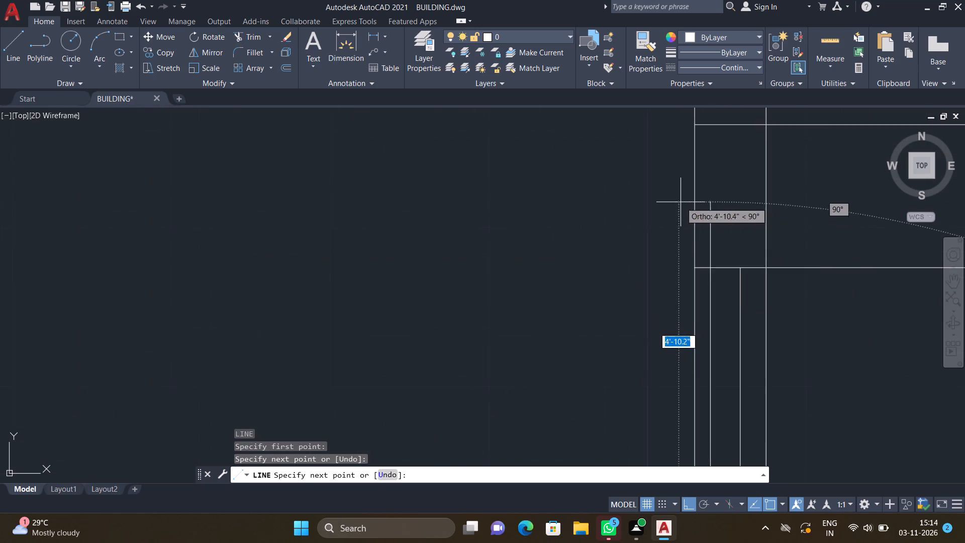
scroll(708, 275, "up", 3)
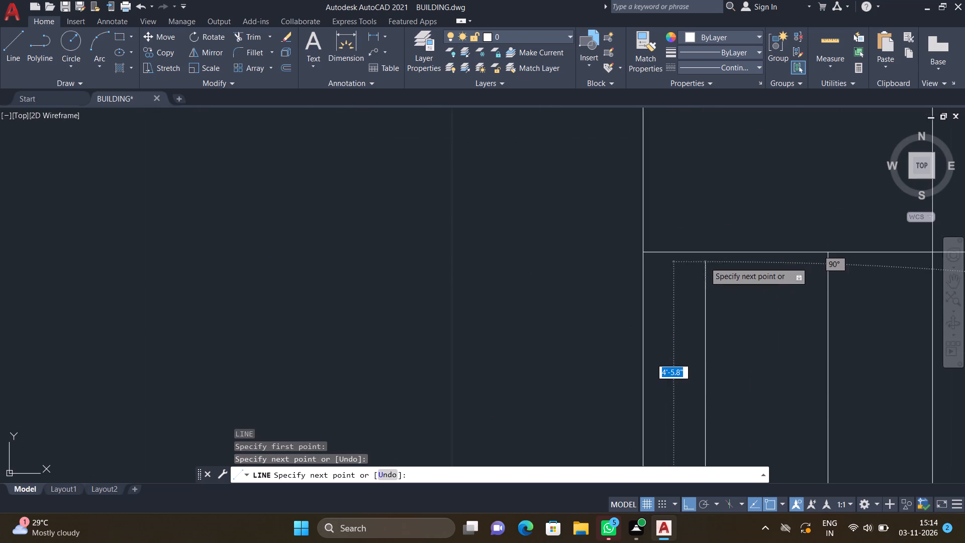
scroll(705, 262, "up", 1)
left_click(700, 247)
key("Return")
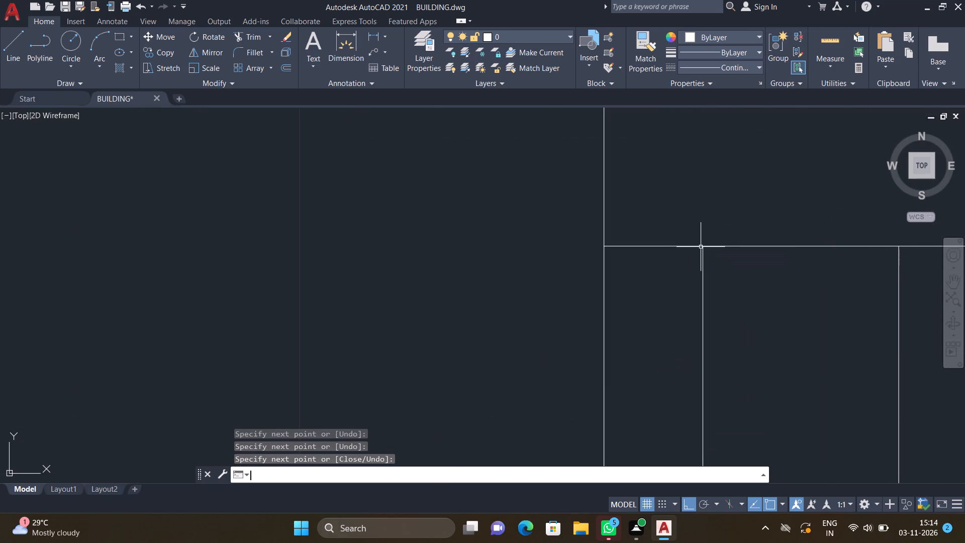
Draw a 9" vertical line across the wall north of the projection, about 2' east of the second partition's east face.
scroll(689, 237, "down", 5)
scroll(632, 225, "down", 5)
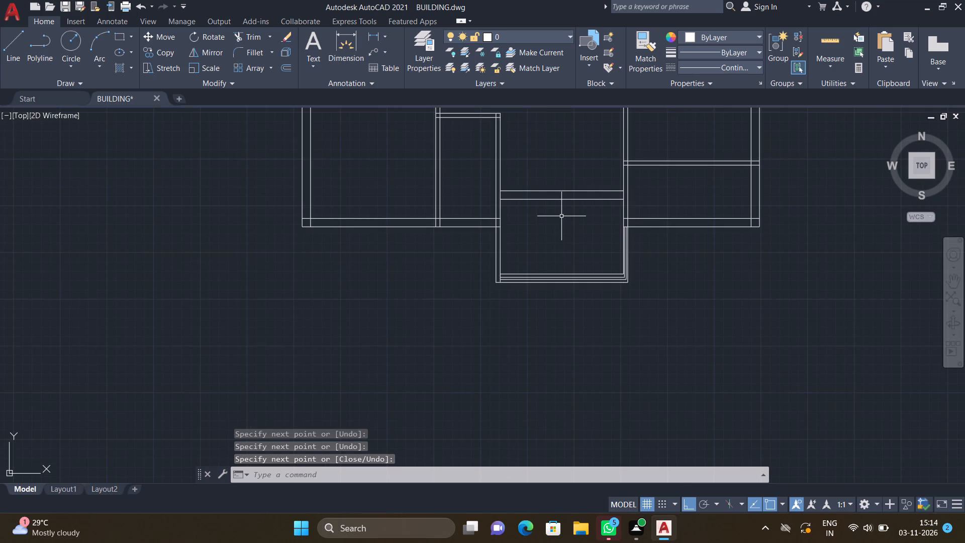
scroll(524, 182, "up", 2)
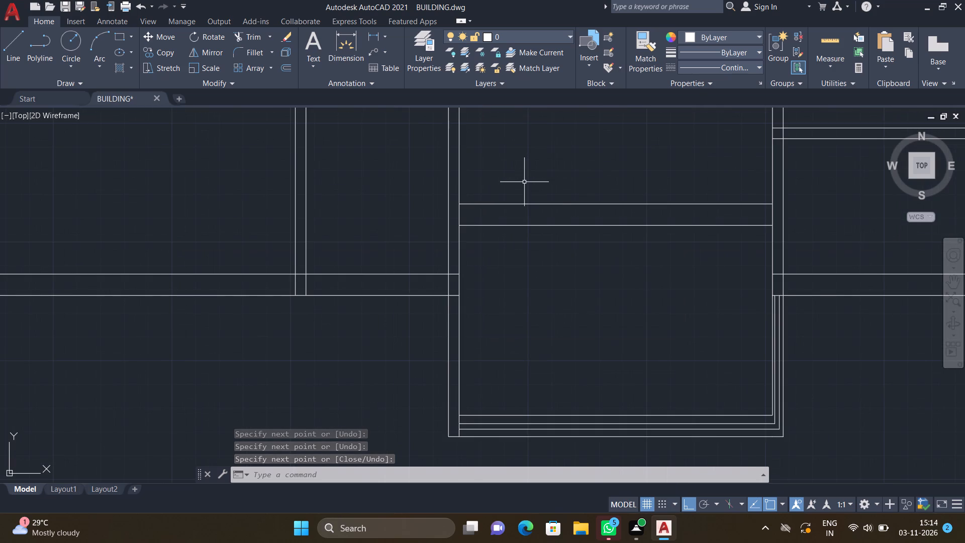
key("l")
key("Return")
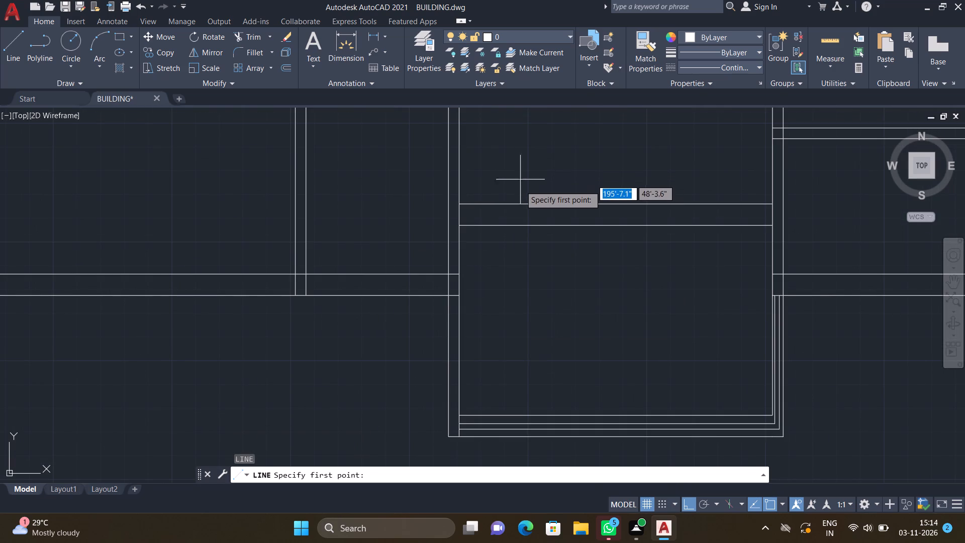
scroll(520, 213, "up", 2)
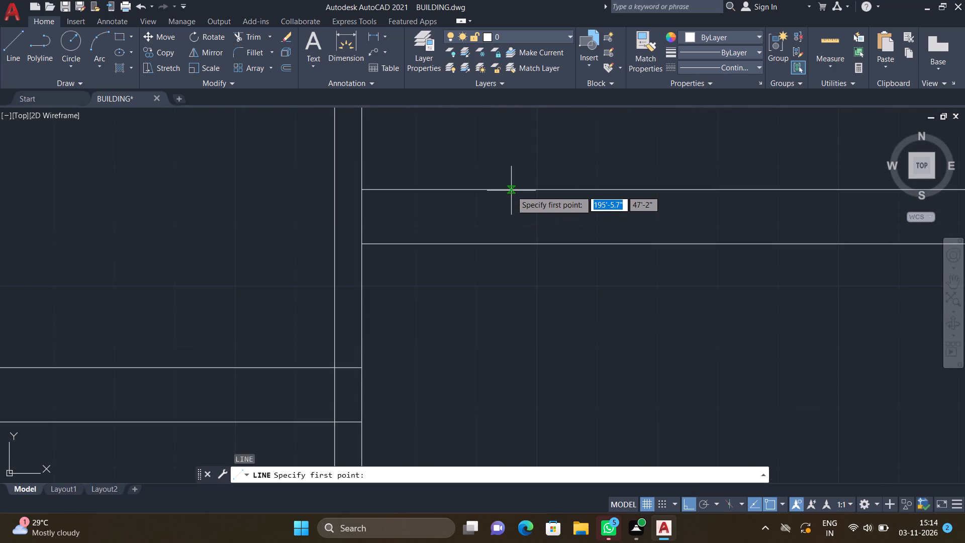
left_click(511, 192)
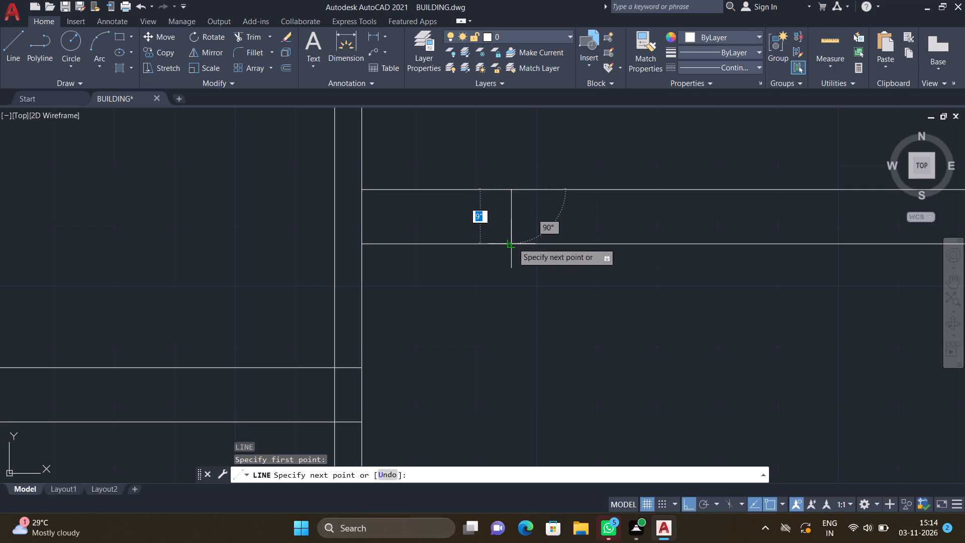
left_click(513, 243)
key("Return")
Draw a second 9" vertical line across the same wall near its east end, short of the third partition.
scroll(515, 228, "down", 4)
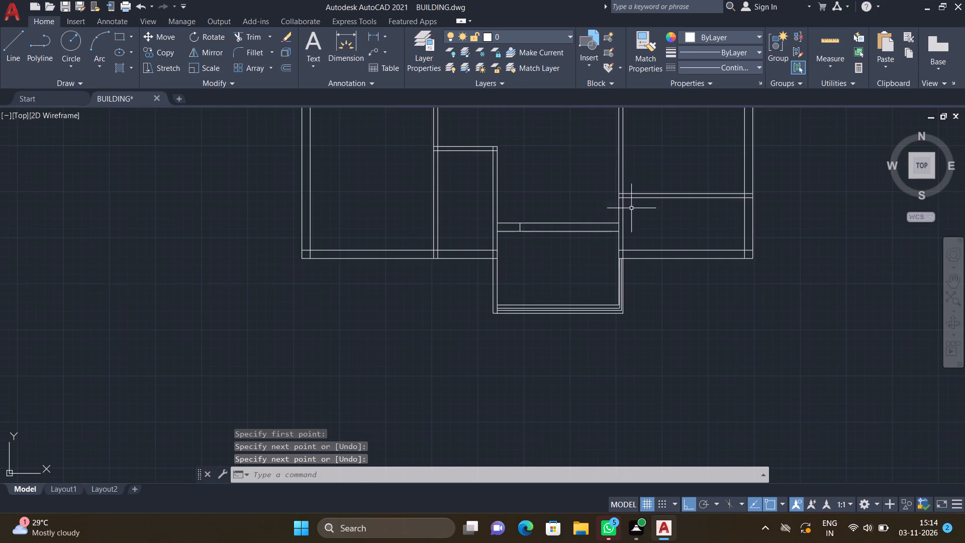
scroll(587, 226, "up", 3)
key("l")
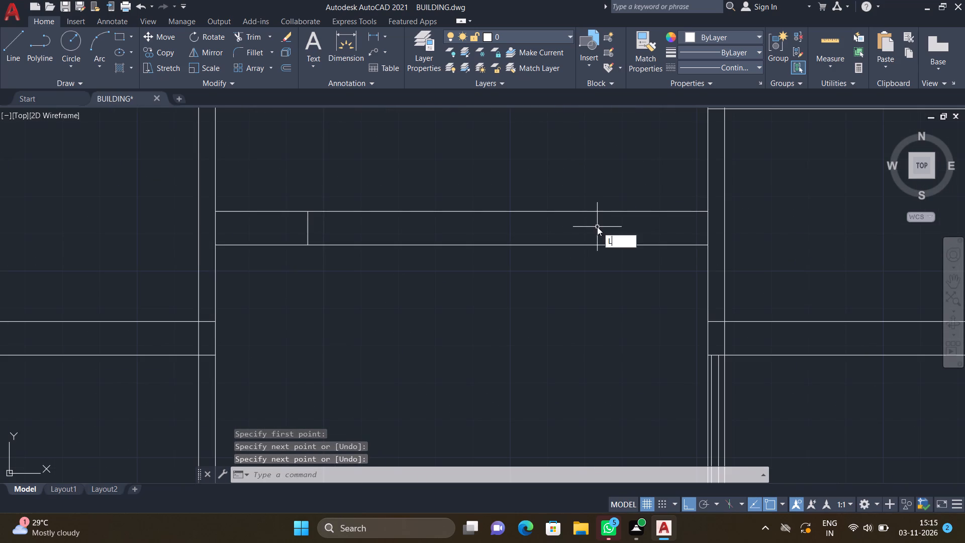
key("Return")
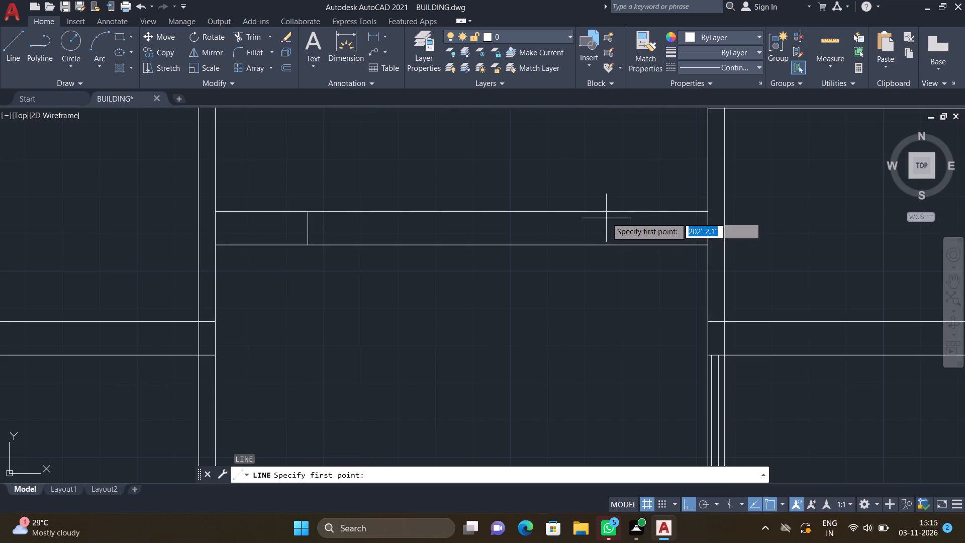
left_click_drag(610, 212, 610, 224)
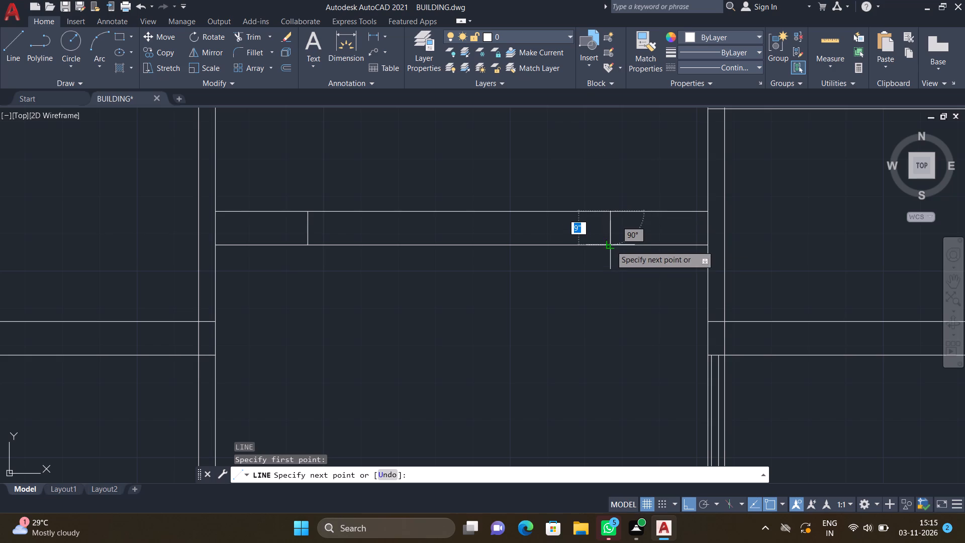
left_click(614, 244)
key("Return")
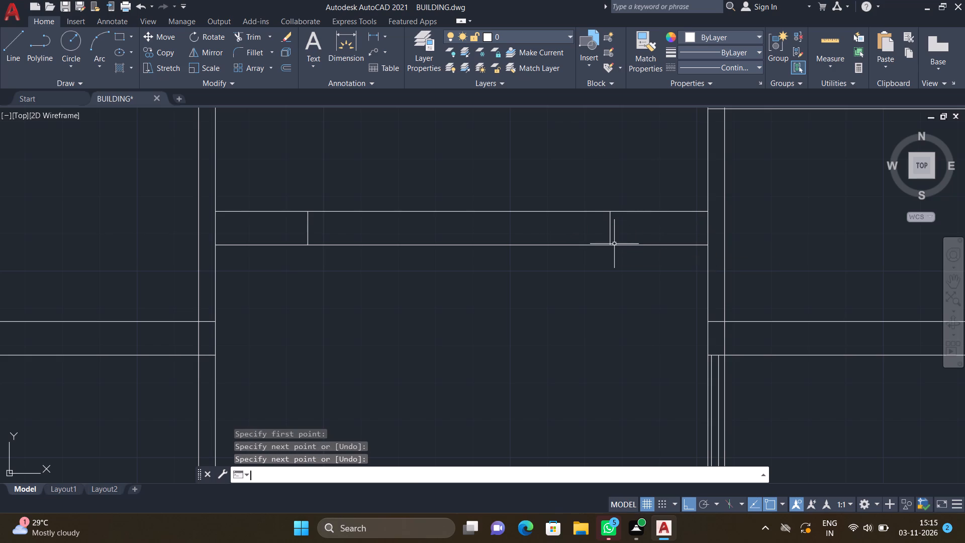
Draw a horizontal line about 6'-9" long between the two 9" vertical lines, nearer the north face of the wall.
key("l")
key("Return")
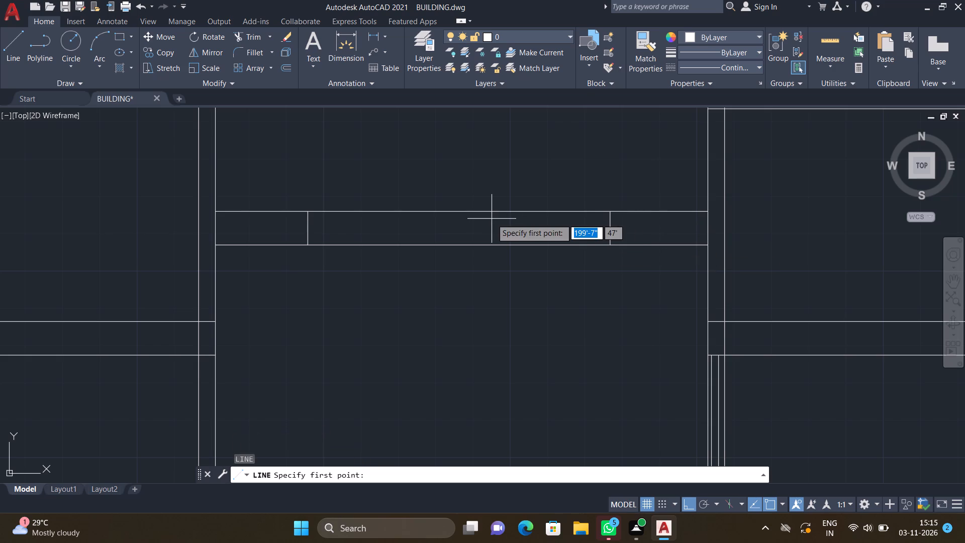
scroll(320, 229, "up", 2)
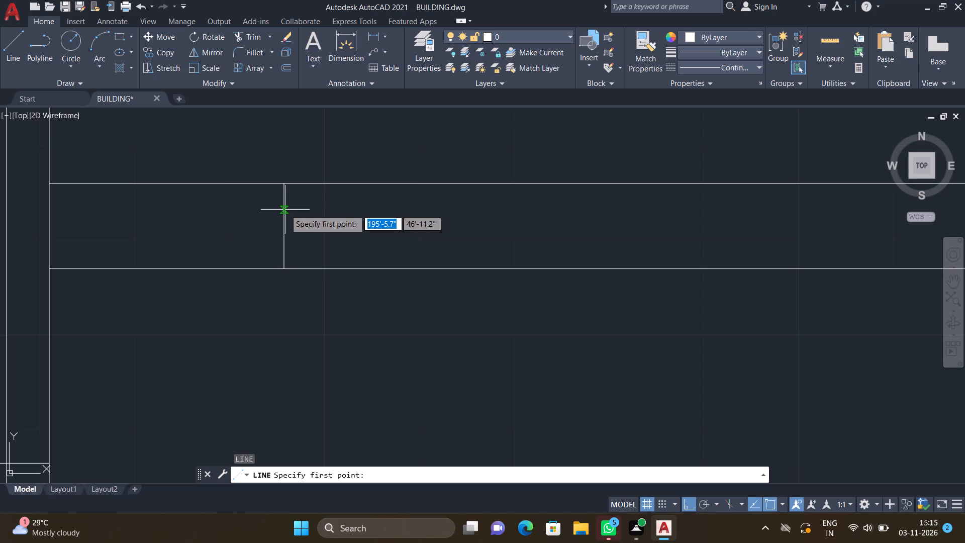
left_click_drag(285, 210, 289, 211)
scroll(493, 235, "down", 4)
scroll(613, 233, "up", 3)
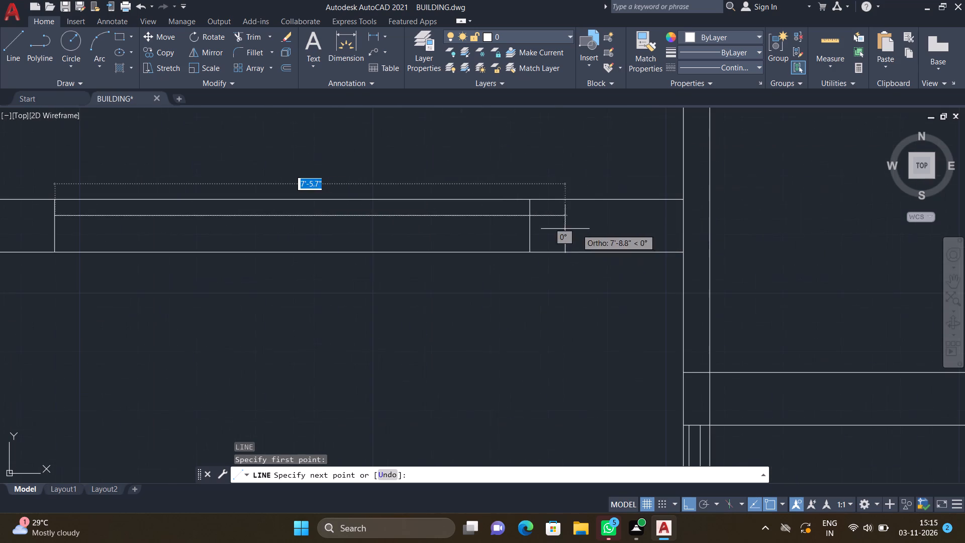
scroll(509, 224, "up", 2)
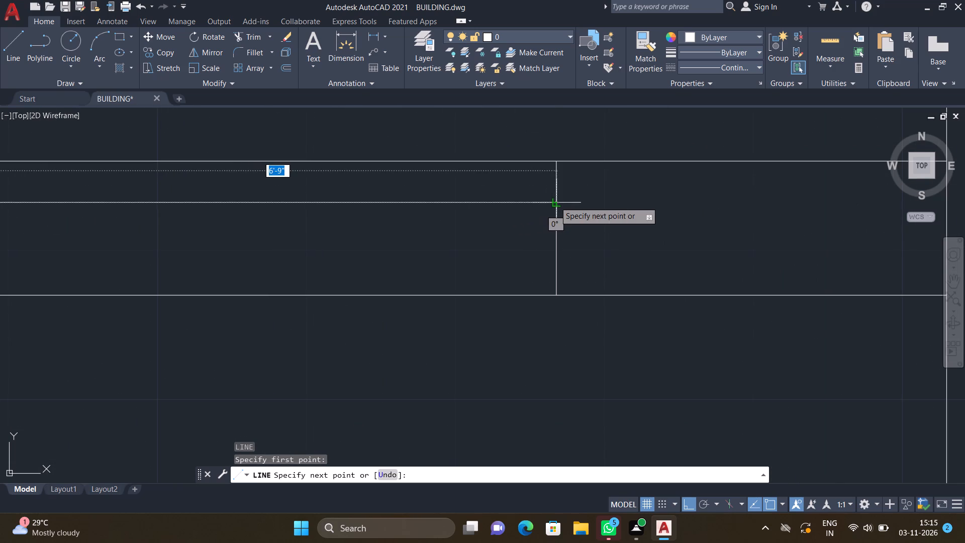
left_click(555, 202)
key("Return")
Draw a second horizontal line about 6'-9" long between the same vertical lines, nearer the wall's south face.
scroll(542, 205, "down", 4)
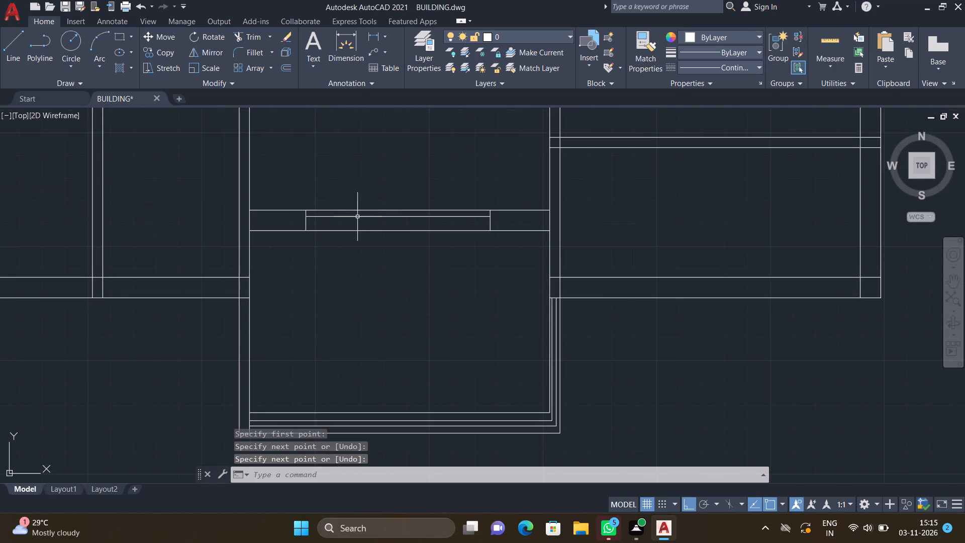
key("l")
key("Return")
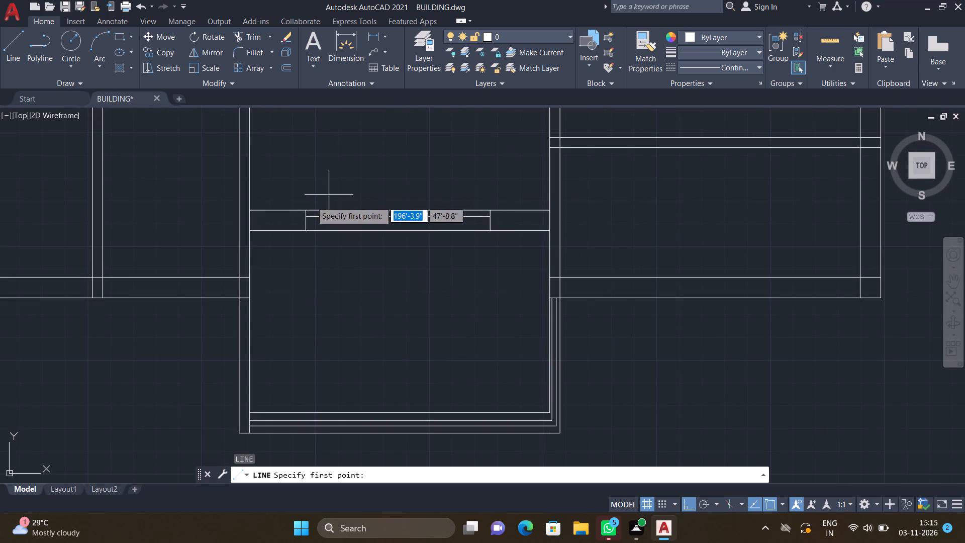
scroll(299, 223, "up", 3)
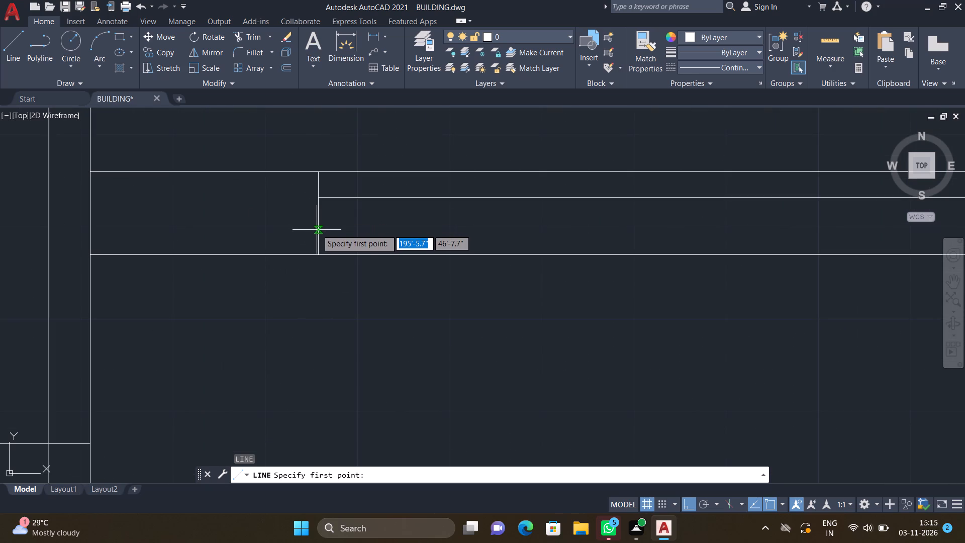
left_click(317, 226)
scroll(513, 222, "down", 3)
scroll(637, 231, "up", 2)
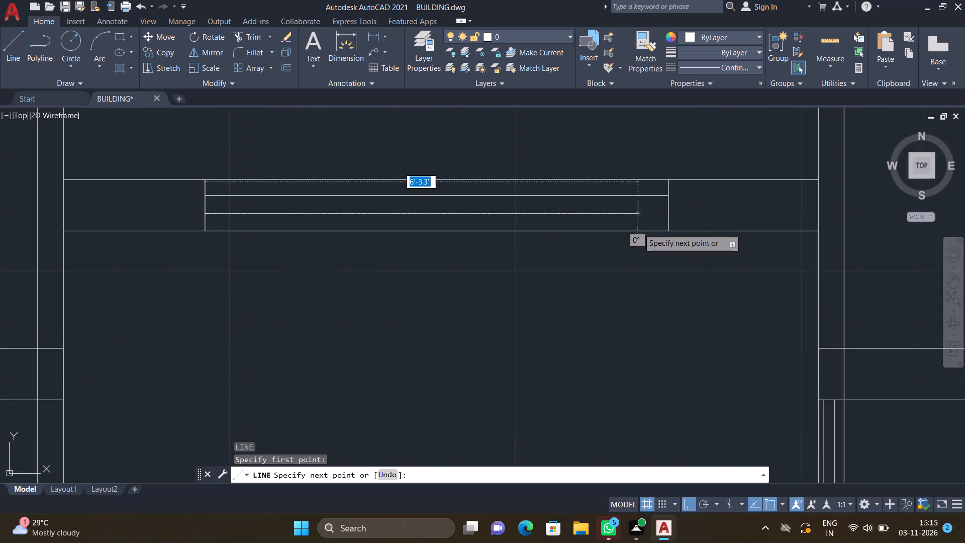
scroll(667, 214, "up", 3)
left_click(661, 213)
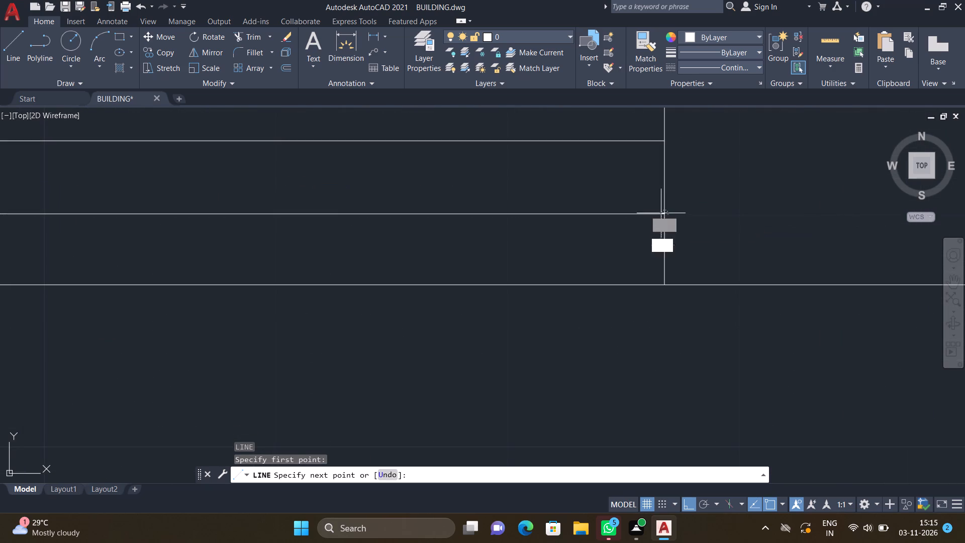
key("Return")
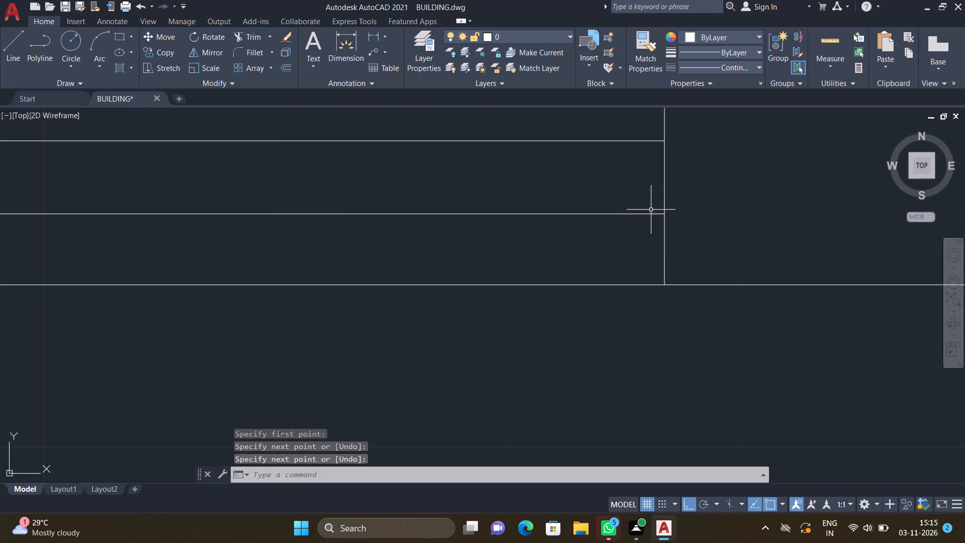
Draw a northern projection's outline from the first partition's west face about 4' north, 5'-7" east, and back down to the wall above the second partition.
scroll(643, 225, "down", 4)
scroll(584, 252, "down", 4)
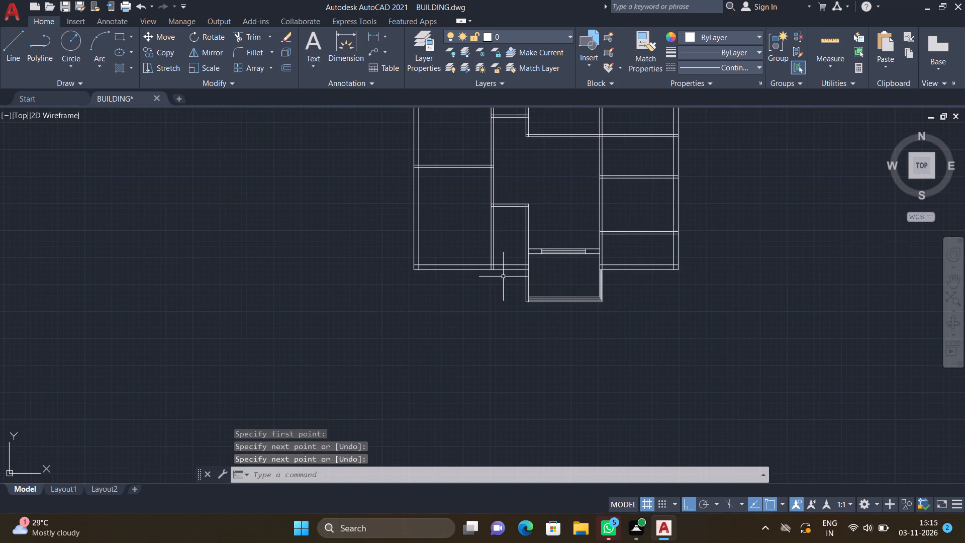
scroll(426, 271, "down", 3)
scroll(435, 211, "up", 4)
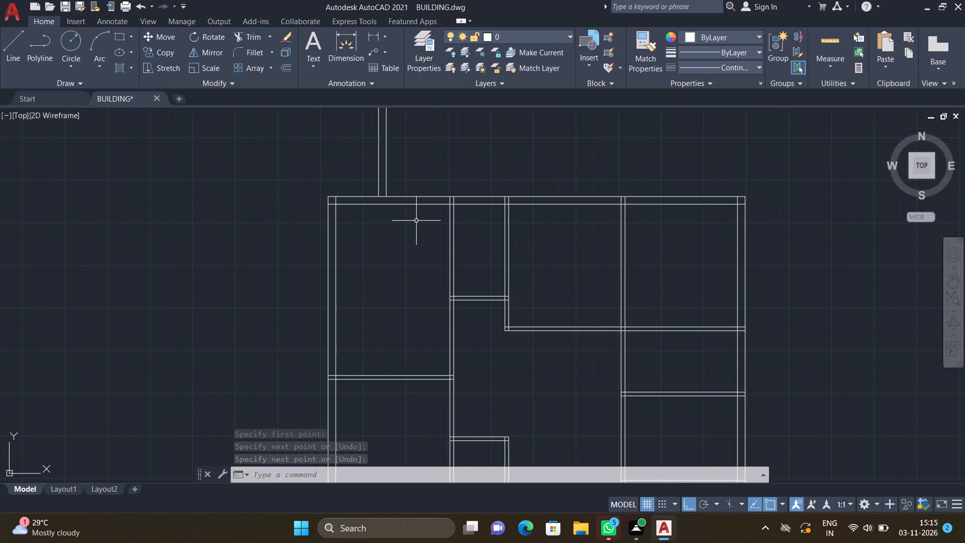
key("l")
key("Return")
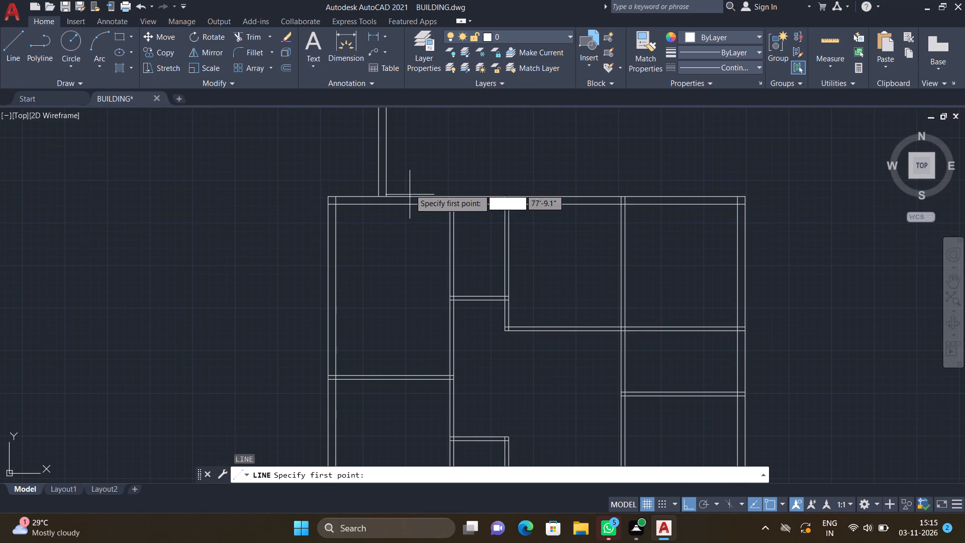
scroll(441, 187, "up", 2)
left_click_drag(456, 213, 454, 208)
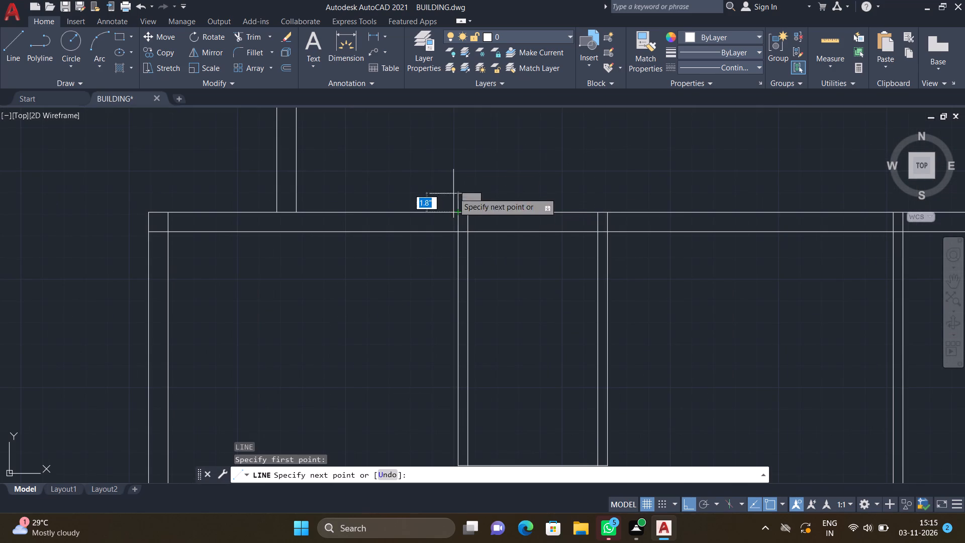
scroll(466, 134, "down", 2)
scroll(465, 120, "up", 2)
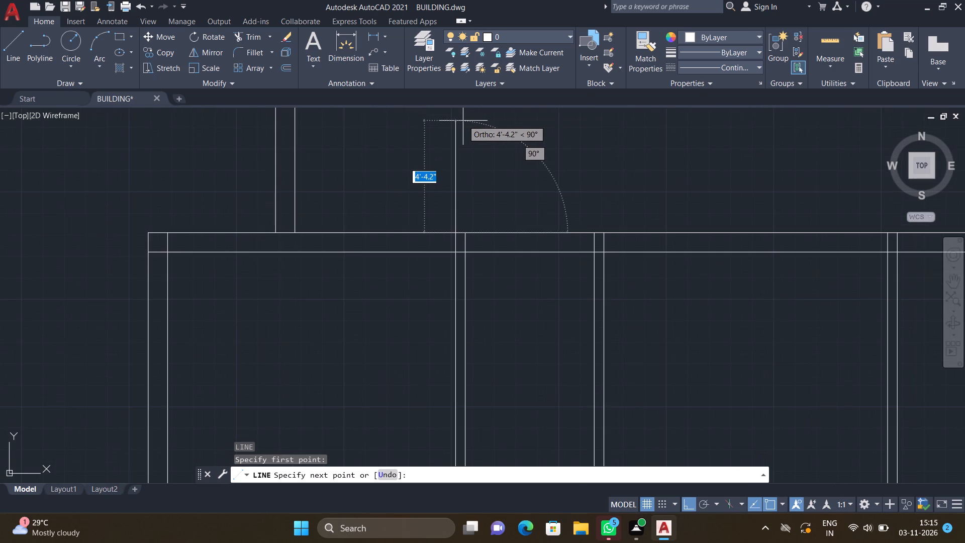
left_click_drag(457, 131, 463, 131)
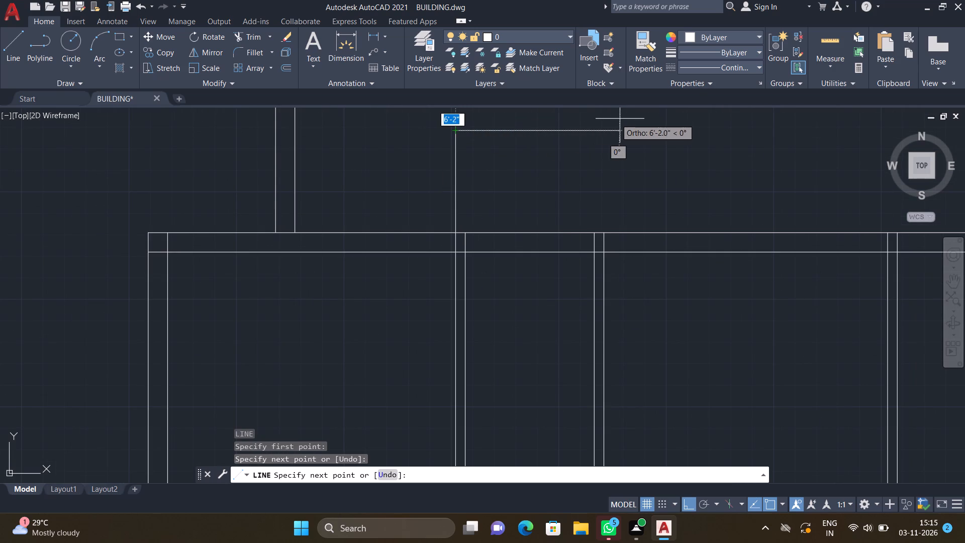
scroll(611, 126, "up", 1)
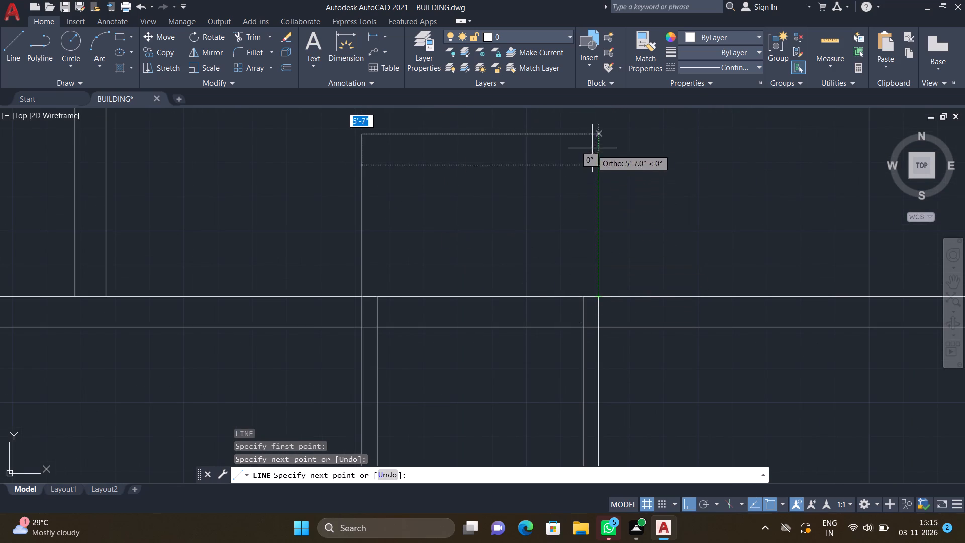
left_click_drag(599, 135, 599, 141)
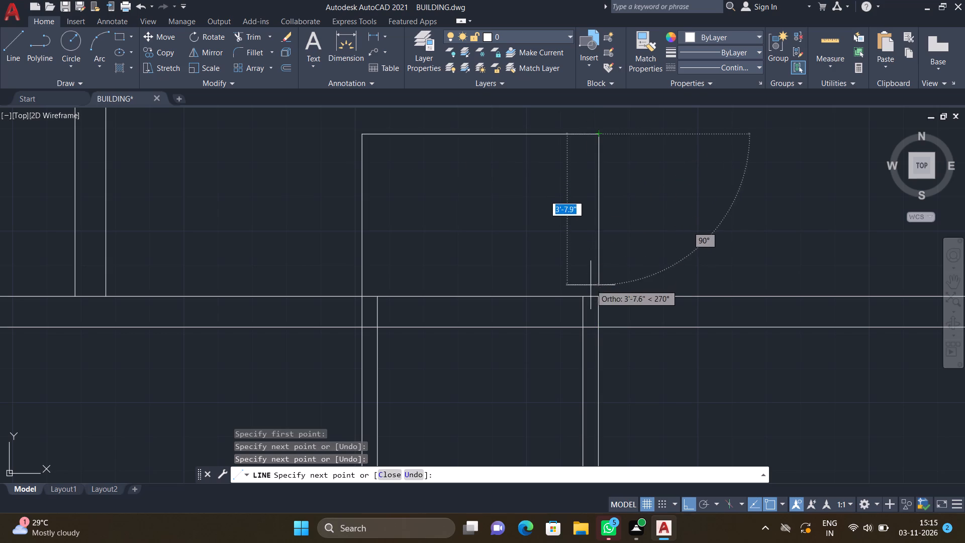
left_click(599, 295)
key("Return")
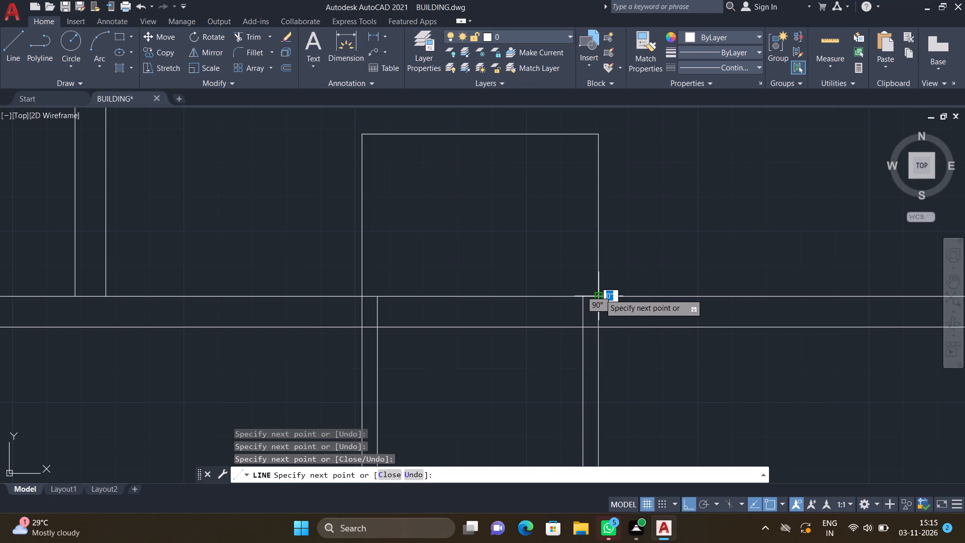
Draw the projection's inner line from the first partition's east face about 3'-5.5" north, continuing about 4'-10" east inside the north edge.
key("l")
key("Return")
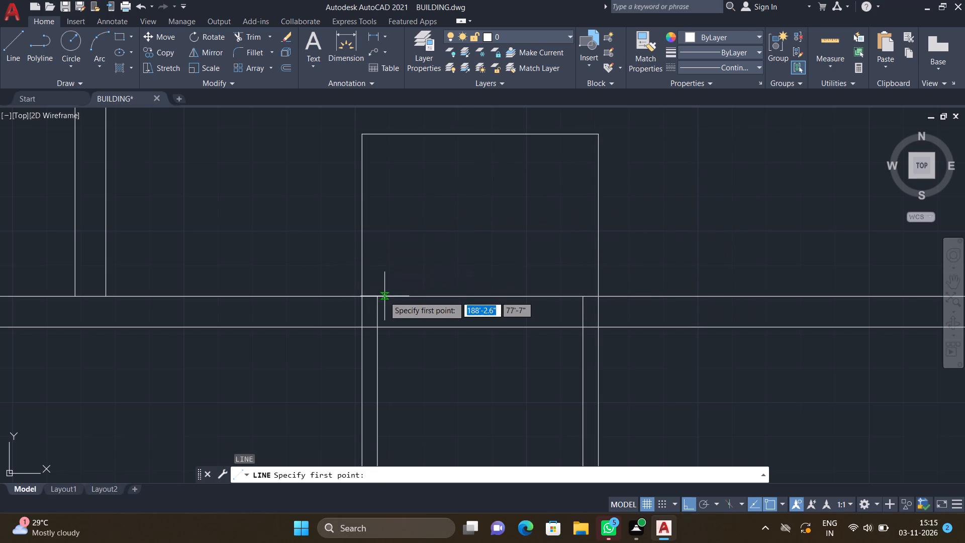
left_click_drag(376, 297, 376, 292)
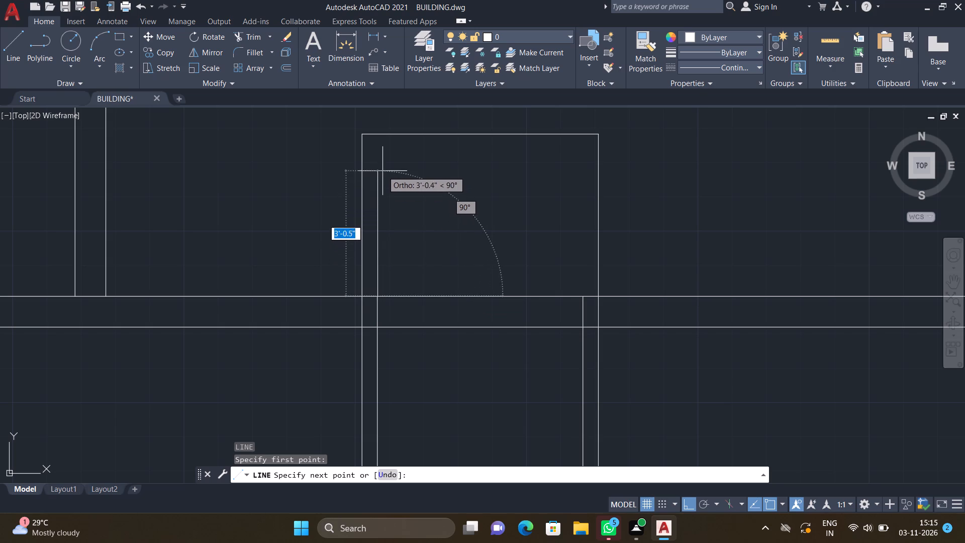
scroll(371, 168, "up", 2)
scroll(369, 151, "down", 2)
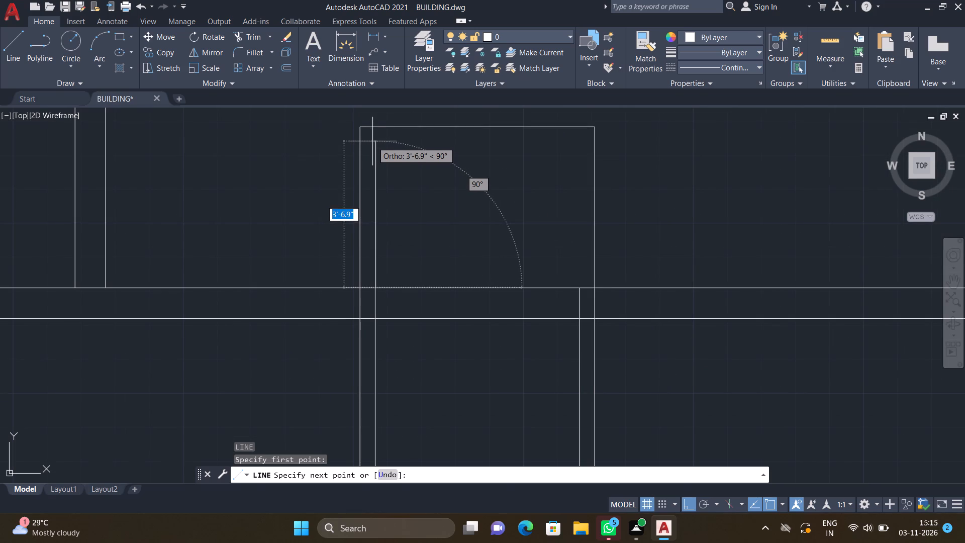
left_click_drag(373, 146, 381, 149)
scroll(572, 152, "up", 1)
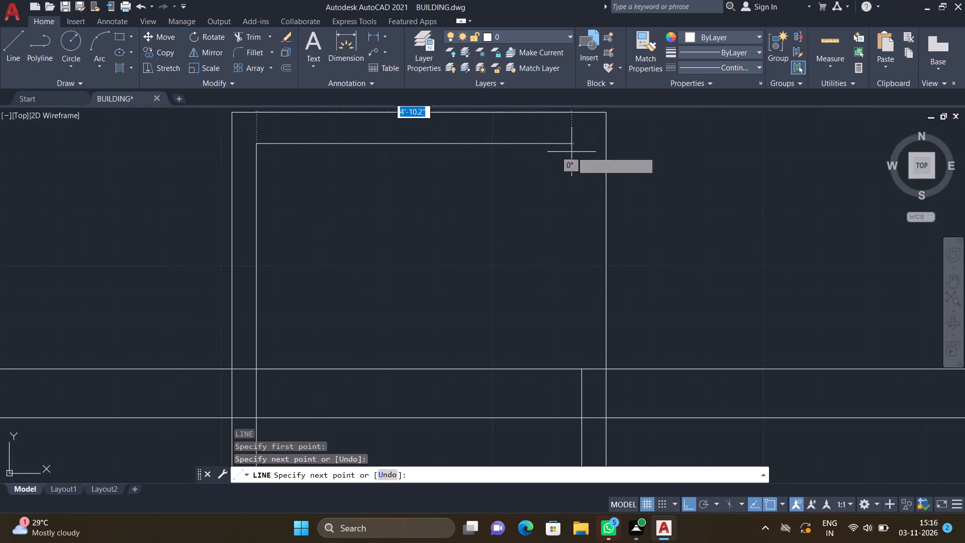
scroll(571, 152, "up", 1)
scroll(569, 151, "down", 2)
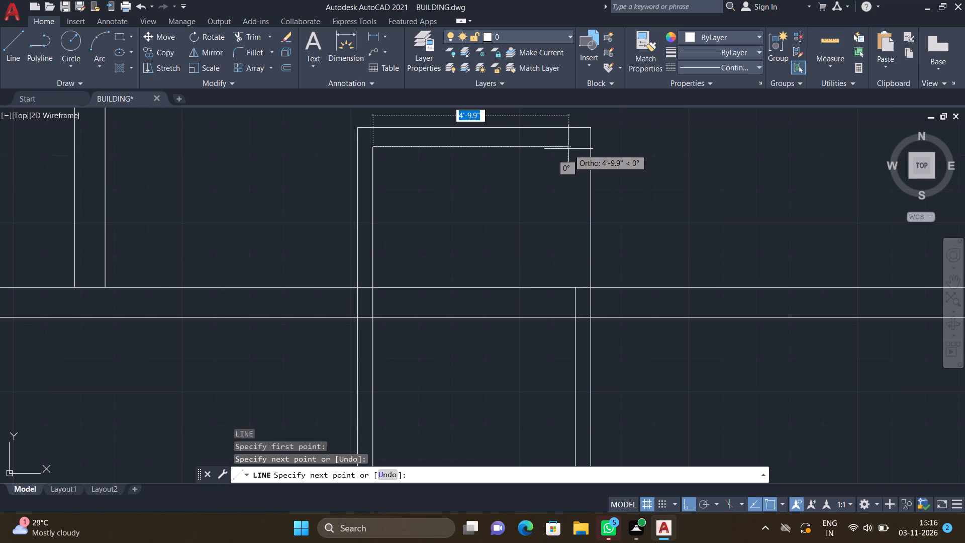
left_click(570, 148)
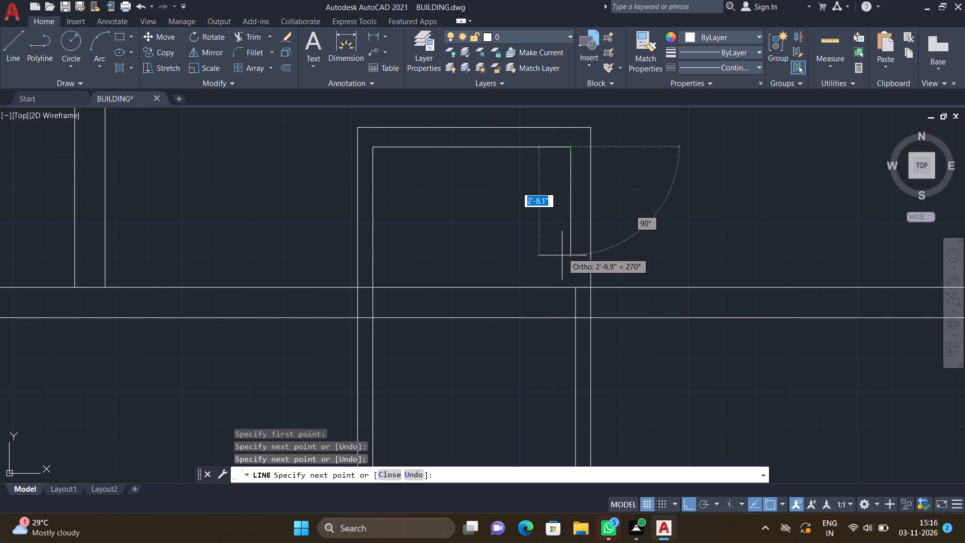
scroll(572, 277, "up", 2)
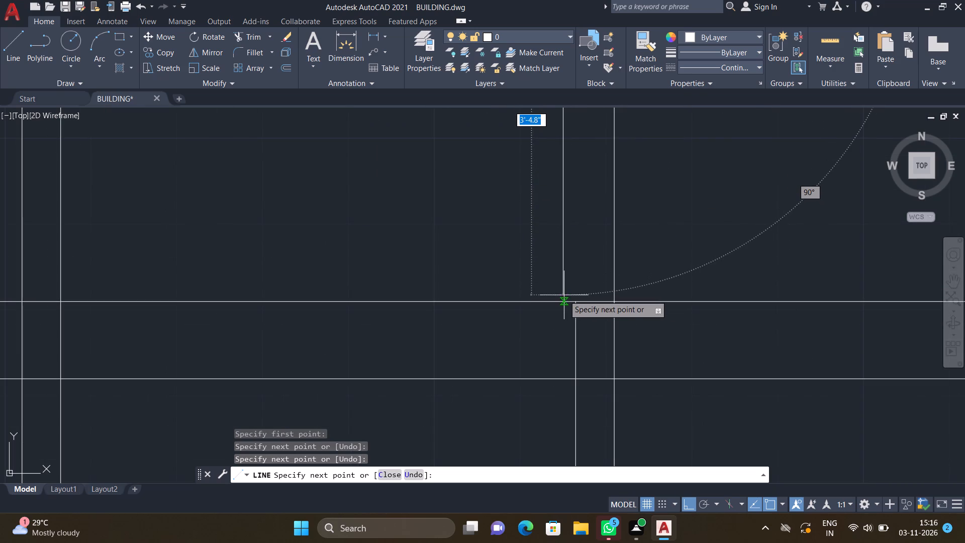
key("Escape")
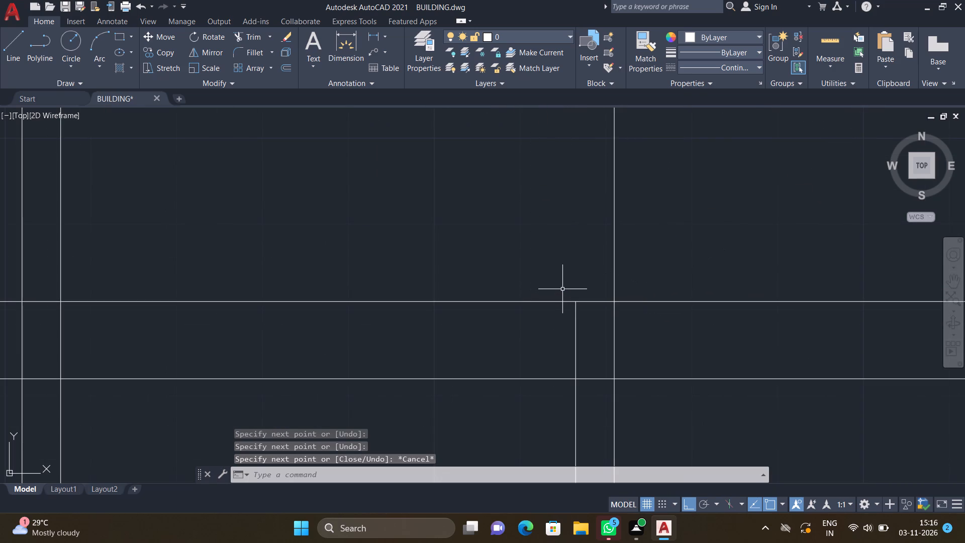
Draw the inner east line about 3'-5.5" north from the second partition's west face and join it to the inner north line's end.
scroll(562, 289, "down", 3)
key("l")
key("Return")
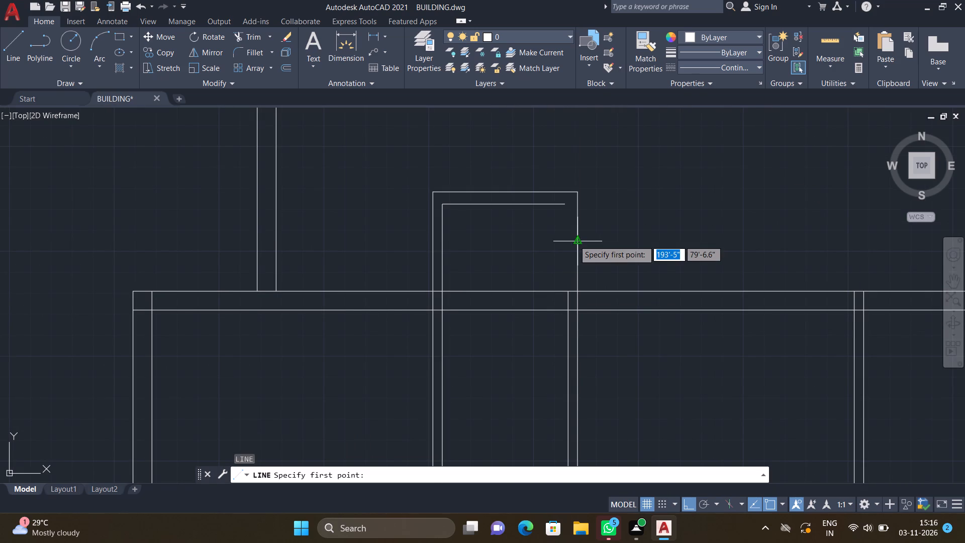
scroll(546, 275, "up", 3)
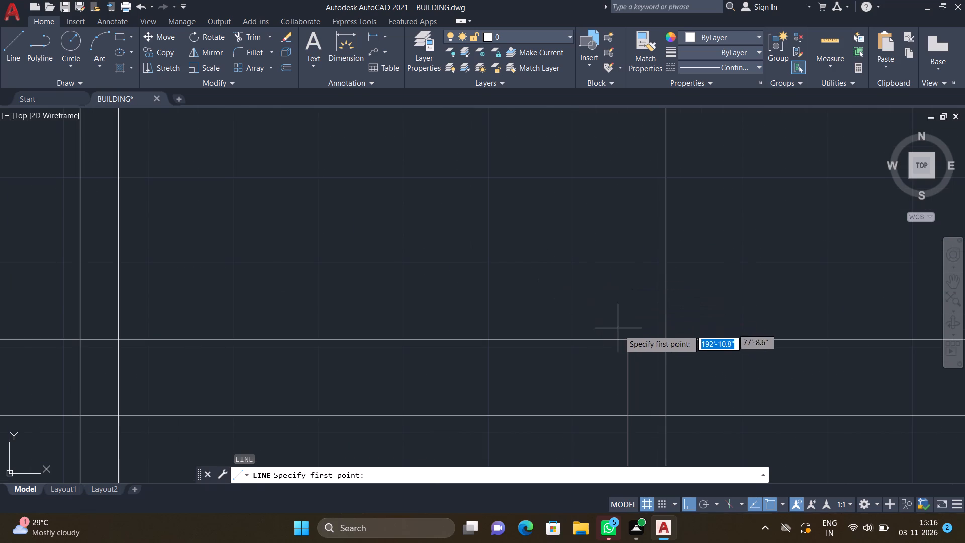
left_click_drag(629, 341, 627, 331)
scroll(626, 271, "down", 4)
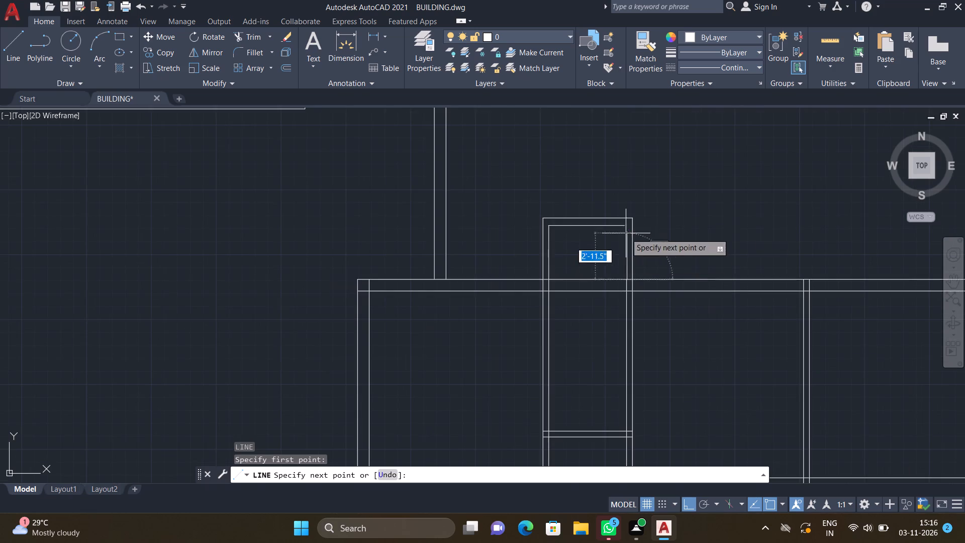
scroll(621, 226, "up", 7)
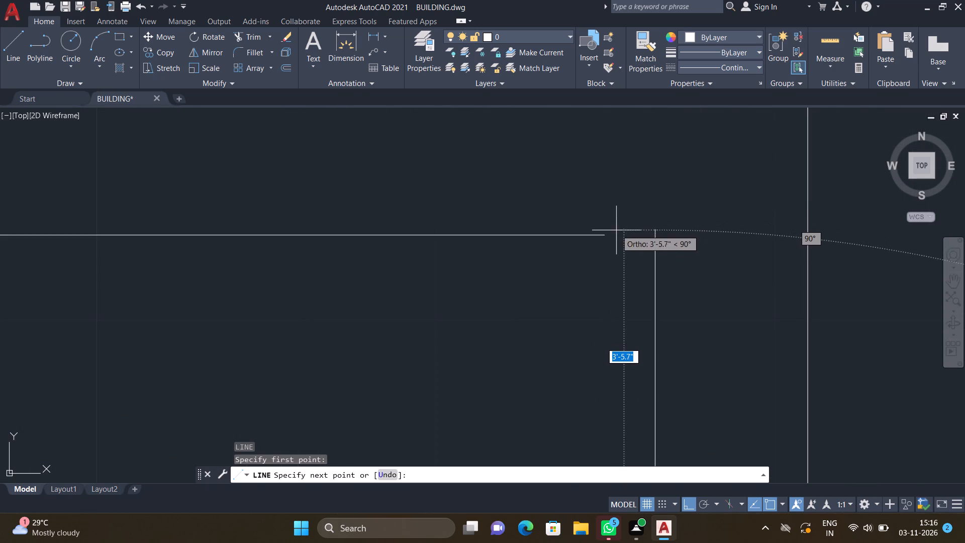
left_click(655, 235)
scroll(615, 240, "up", 2)
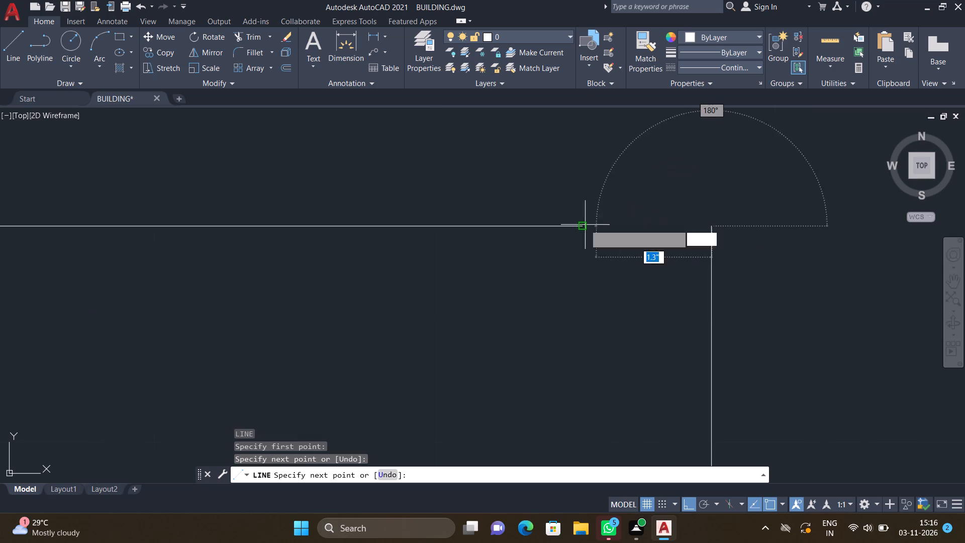
left_click(580, 227)
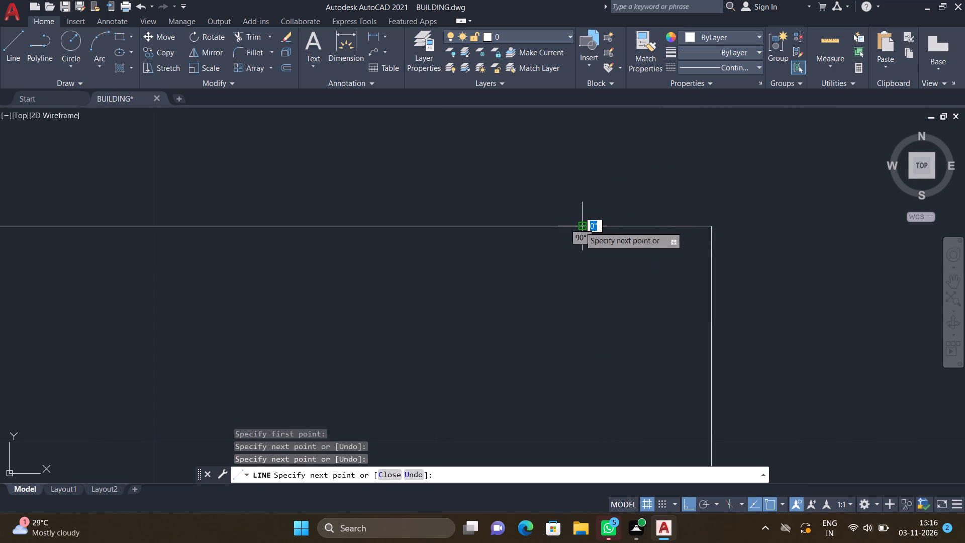
key("Return")
Draw a short vertical line about 5.8" long between the northern projection's outer and inner north lines, east of centre.
scroll(570, 221, "down", 5)
scroll(506, 236, "down", 3)
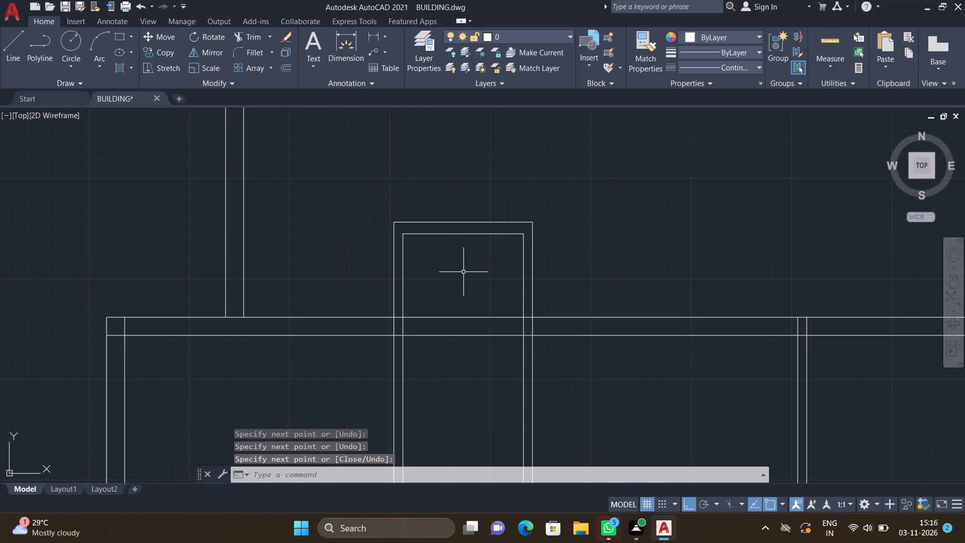
key("l")
key("Return")
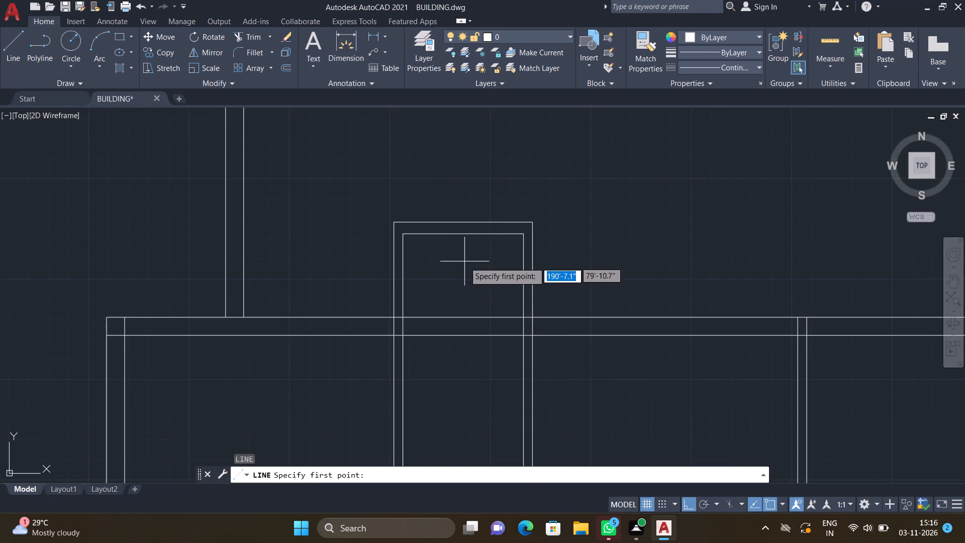
scroll(484, 238, "up", 2)
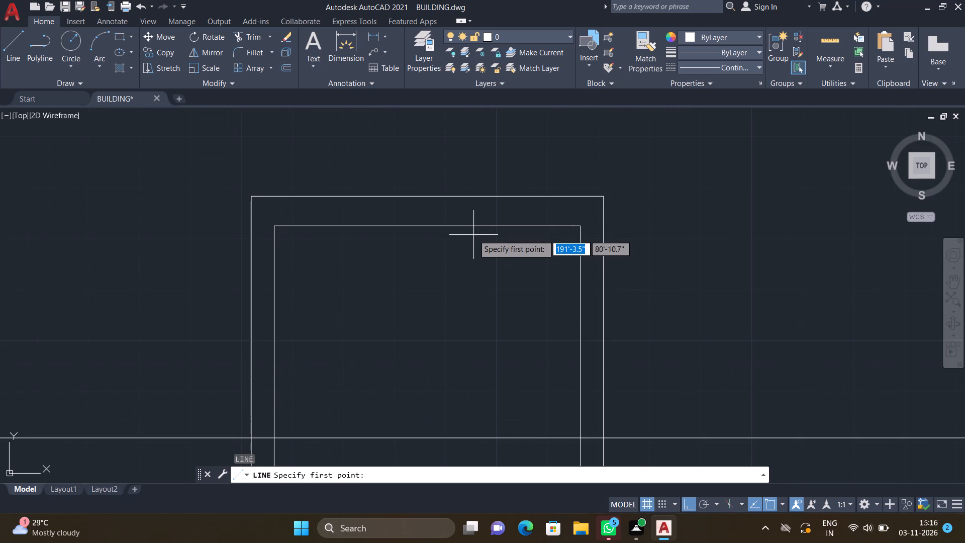
scroll(493, 199, "up", 2)
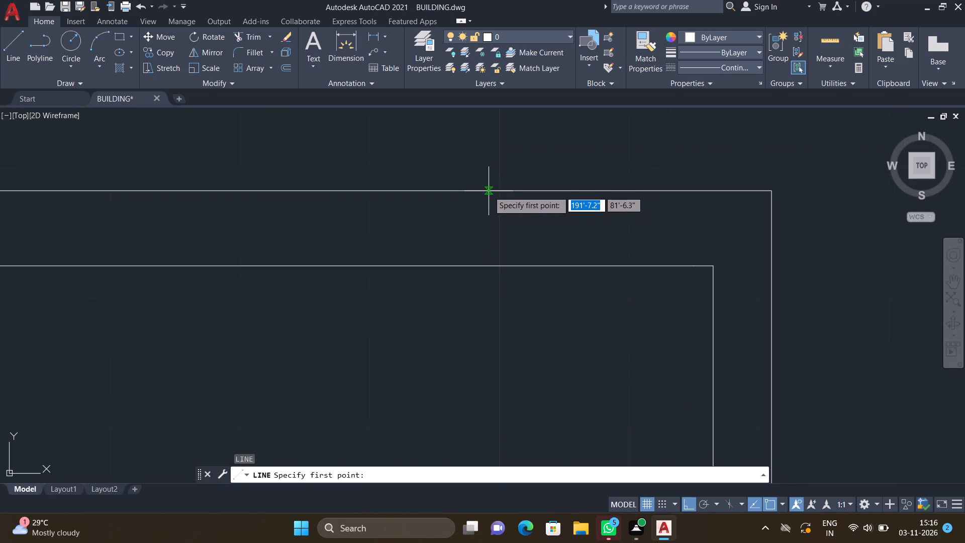
left_click(489, 191)
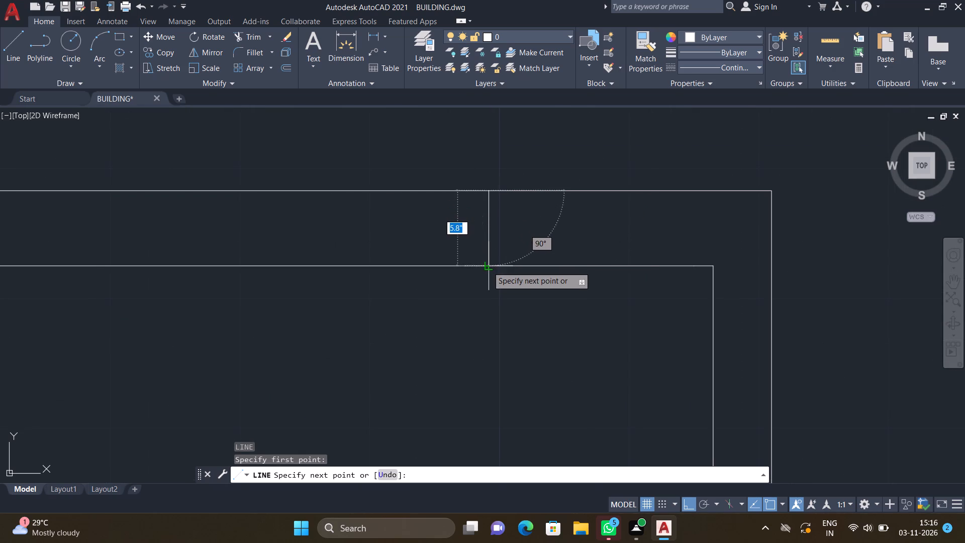
left_click(488, 266)
key("Return")
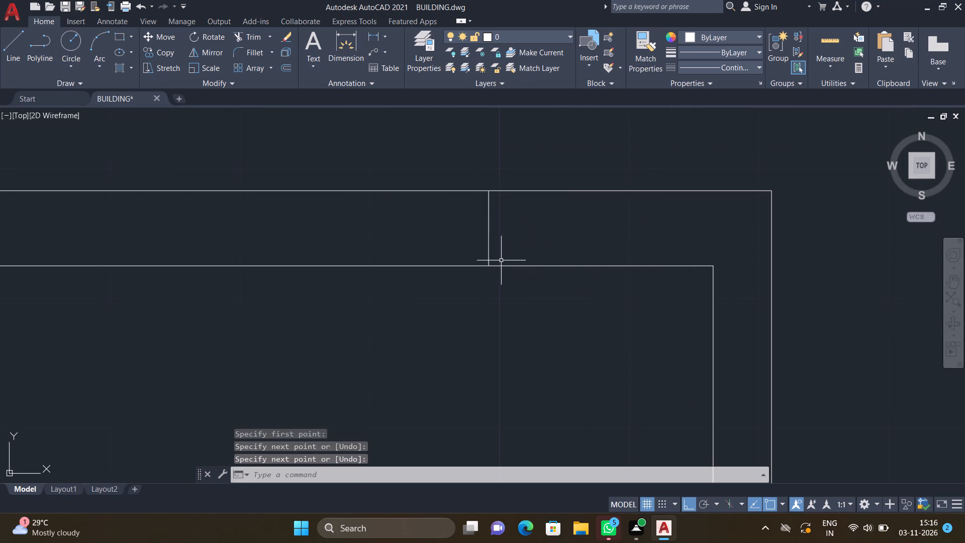
Draw a stepped line inside the northern projection from its inner north line: about 1'-11.9" south, west, and about 1'-6" south to the wall.
scroll(518, 296, "up", 2)
key("l")
key("Return")
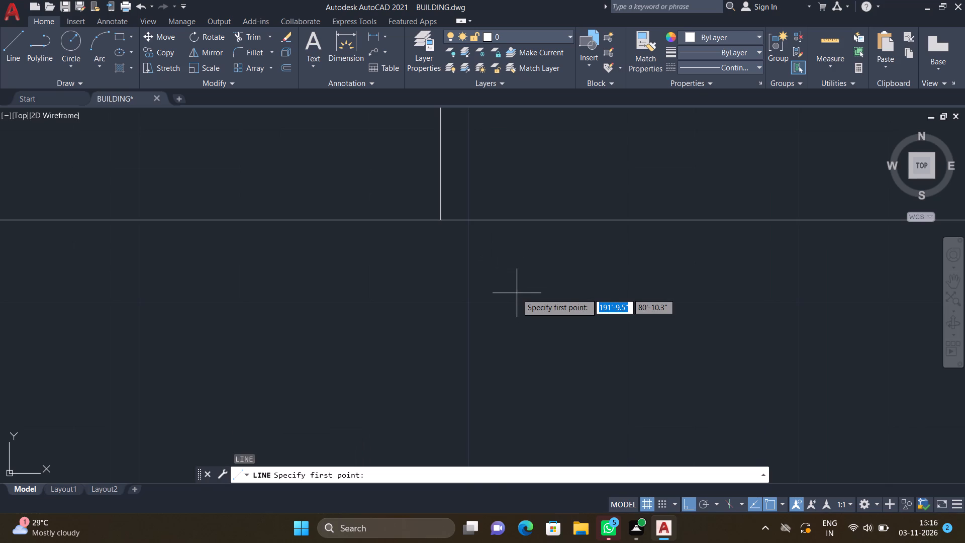
left_click(464, 220)
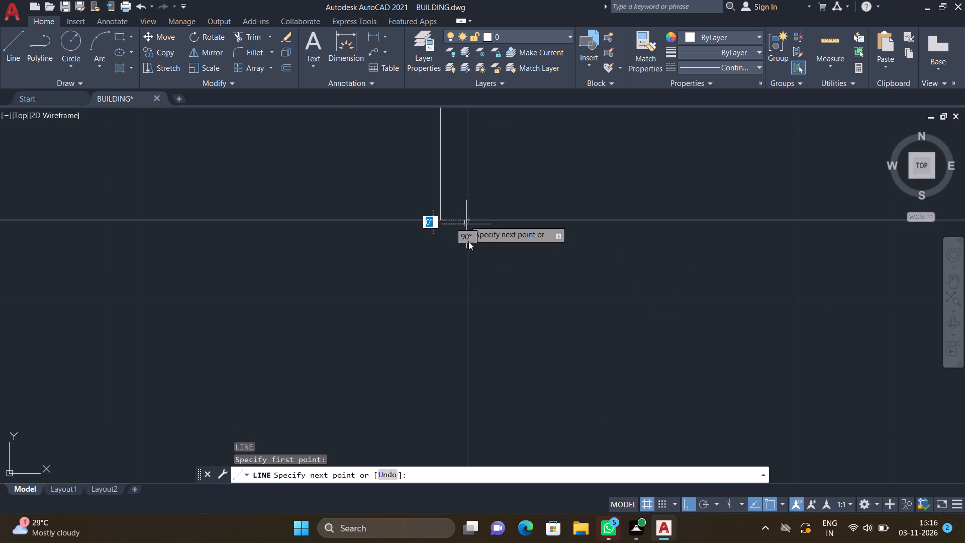
scroll(457, 343, "down", 6)
scroll(446, 396, "up", 2)
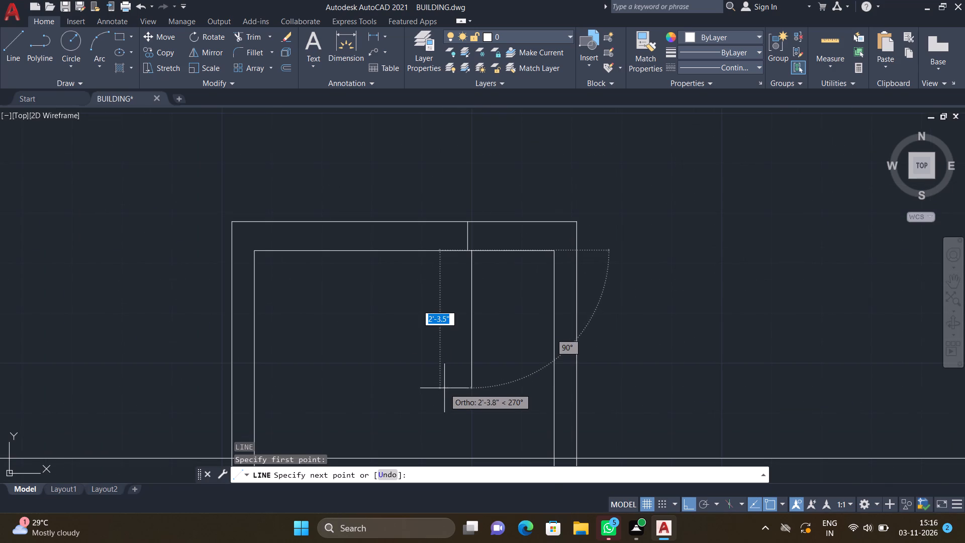
left_click(471, 369)
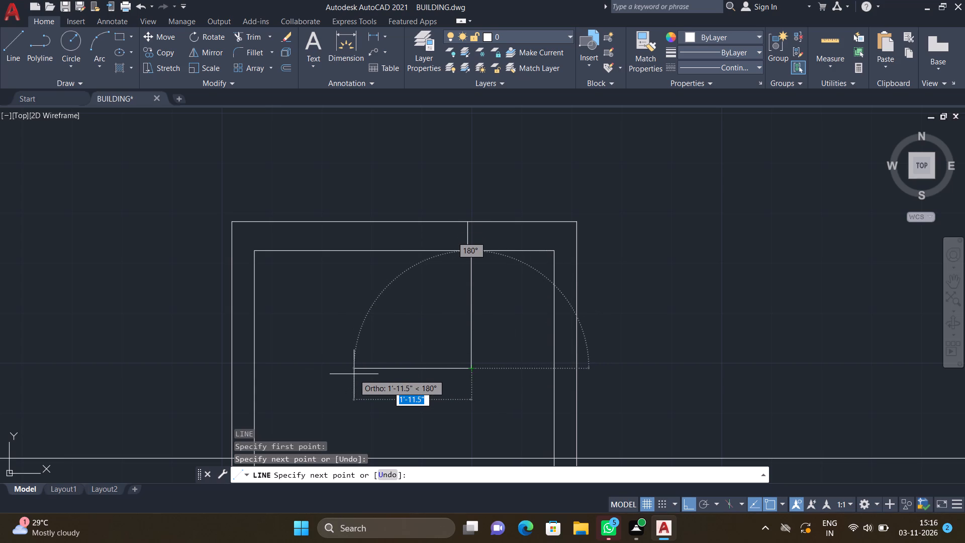
left_click(376, 379)
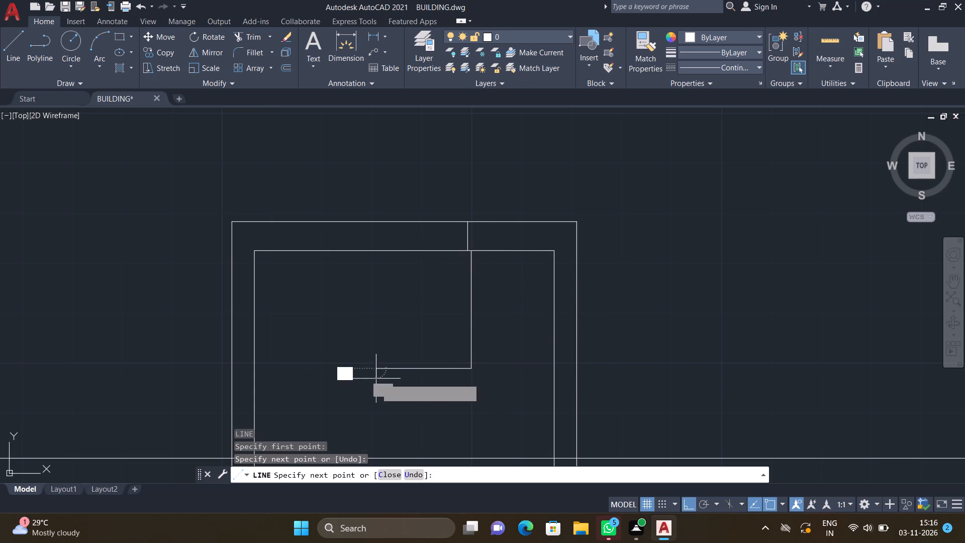
left_click(376, 458)
key("Return")
Draw a southern recess's inner line from the first partition's east face about 2'-6" south, continuing east to the balcony's west wall.
scroll(369, 441, "down", 4)
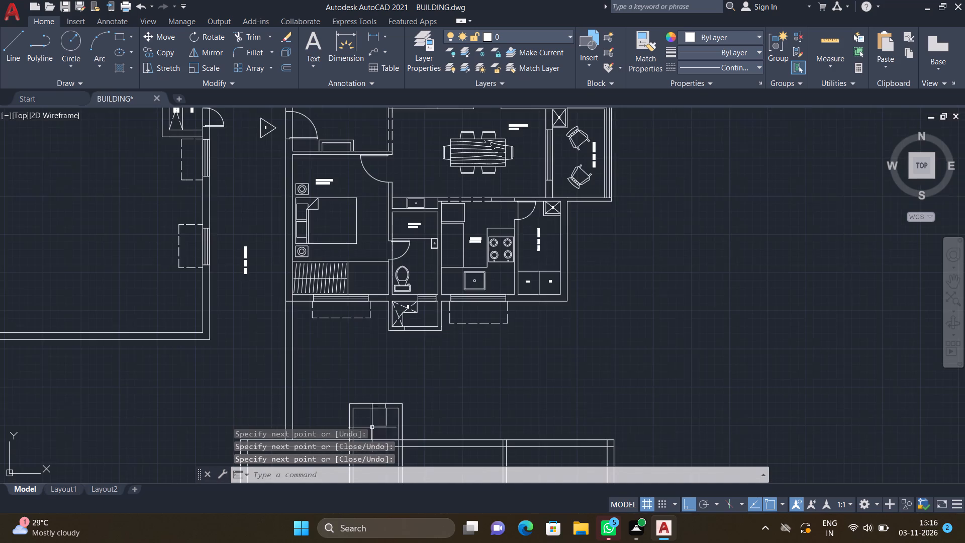
scroll(387, 358, "down", 5)
scroll(371, 409, "up", 3)
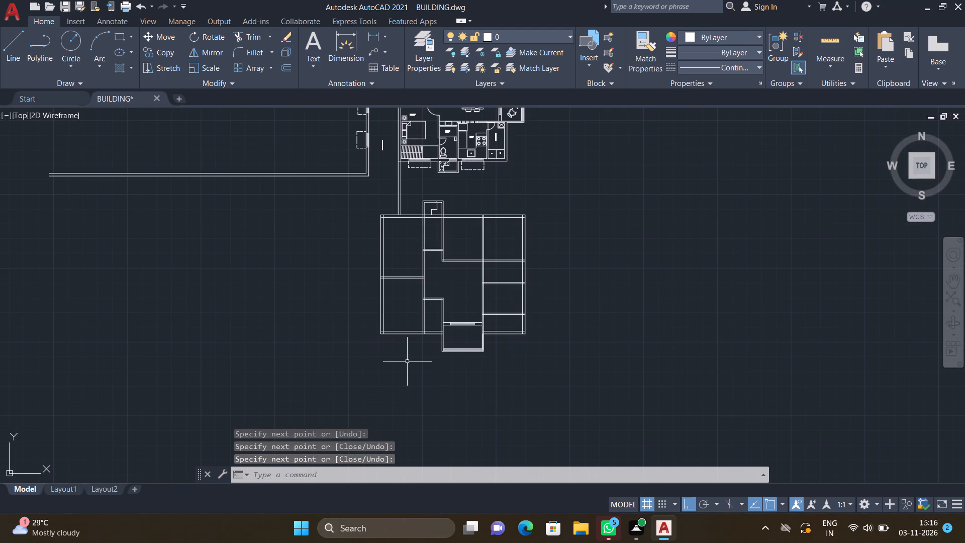
scroll(425, 351, "up", 4)
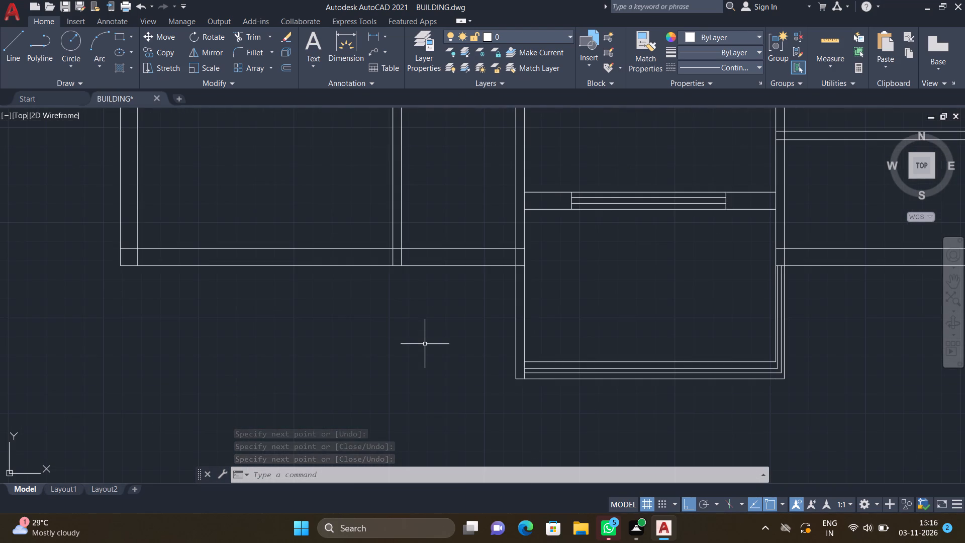
key("l")
key("Return")
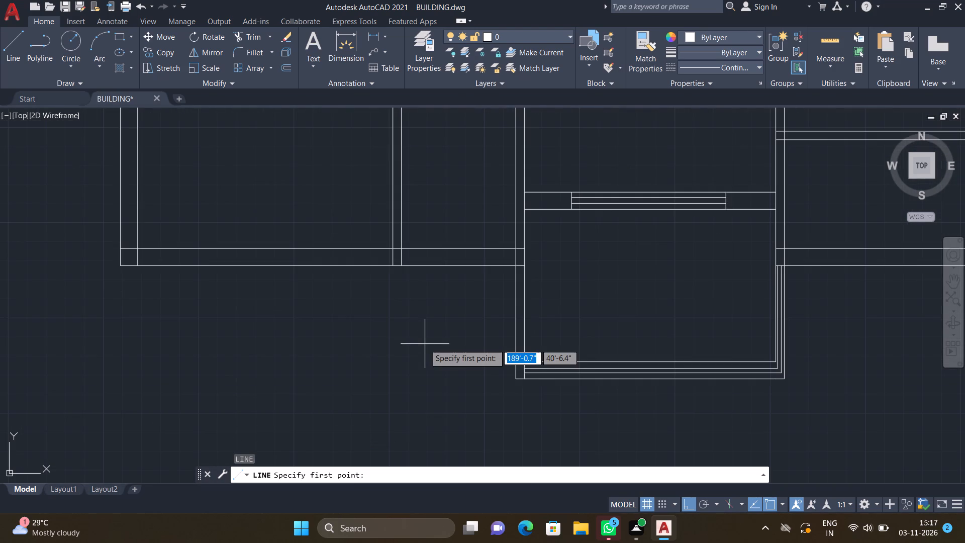
scroll(407, 271, "up", 2)
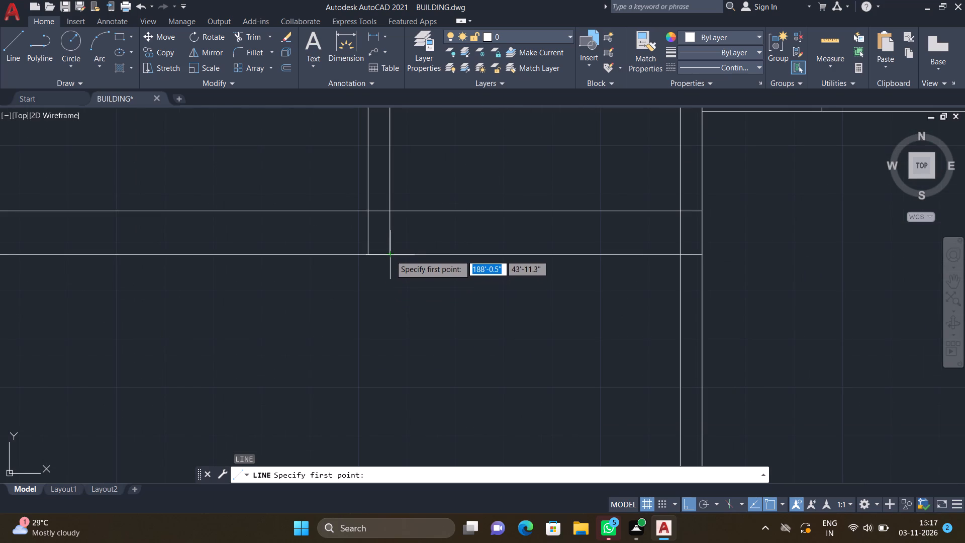
left_click(390, 255)
scroll(399, 369, "down", 2)
scroll(391, 395, "up", 1)
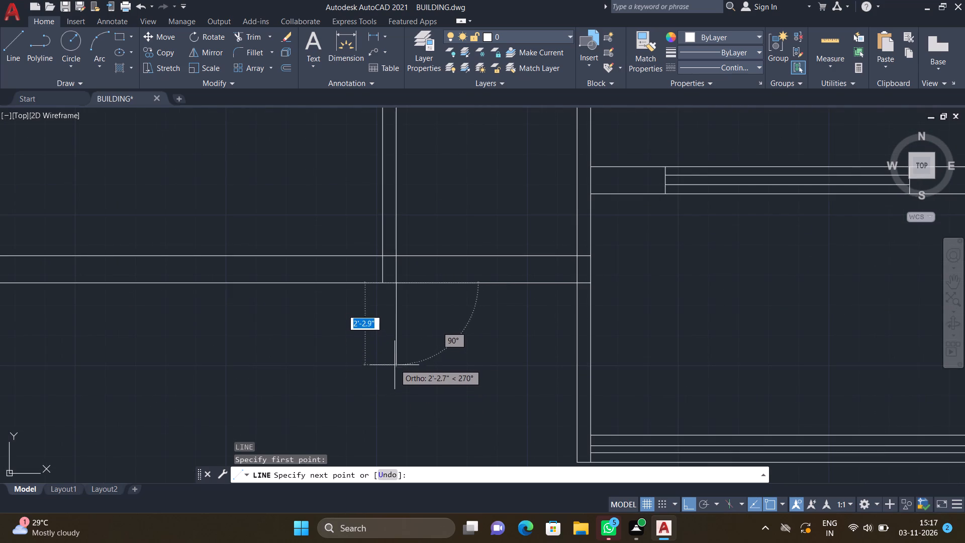
left_click(396, 373)
scroll(554, 386, "up", 1)
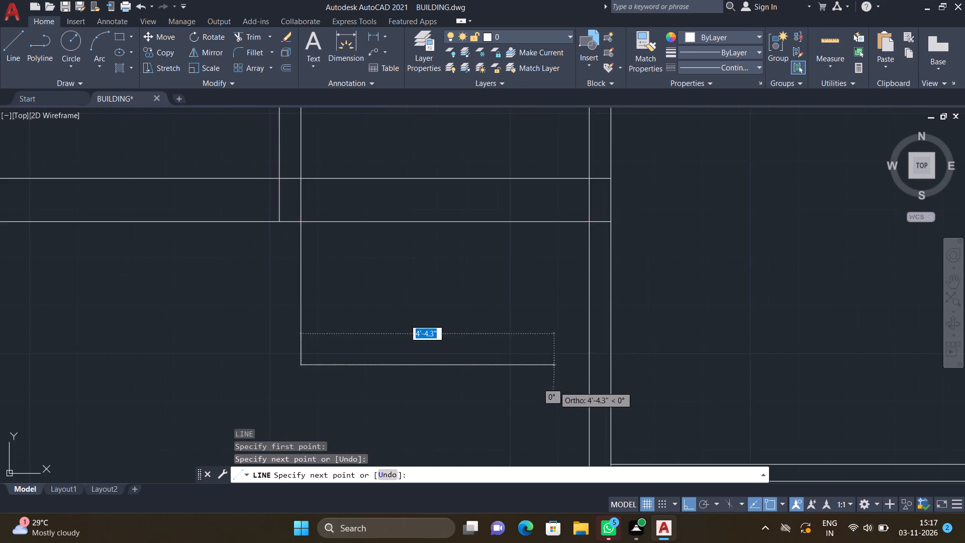
scroll(554, 384, "up", 1)
left_click(608, 356)
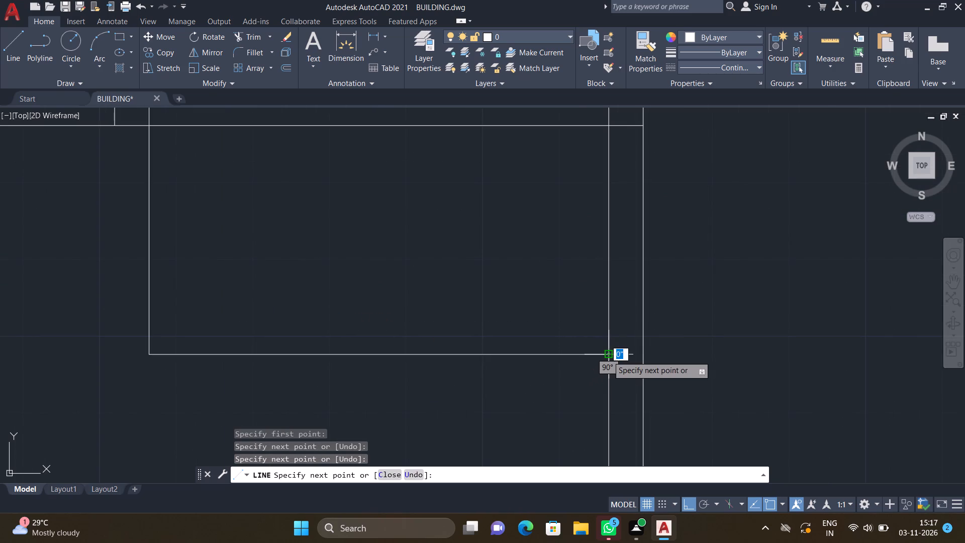
key("Return")
Draw the recess's outer line from the first partition's west face about 3' south, continuing about 5'-4.5" east to the balcony's west wall.
scroll(568, 368, "down", 2)
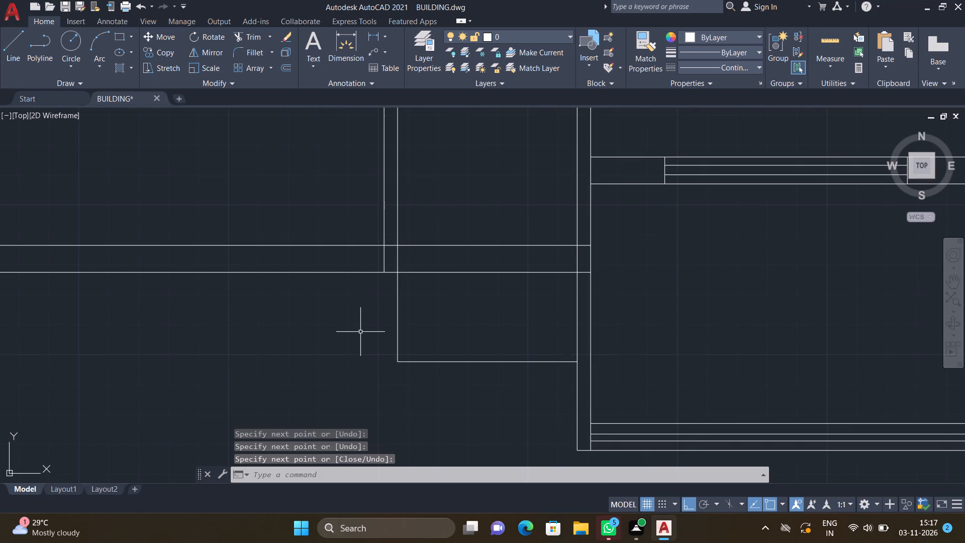
key("l")
key("Return")
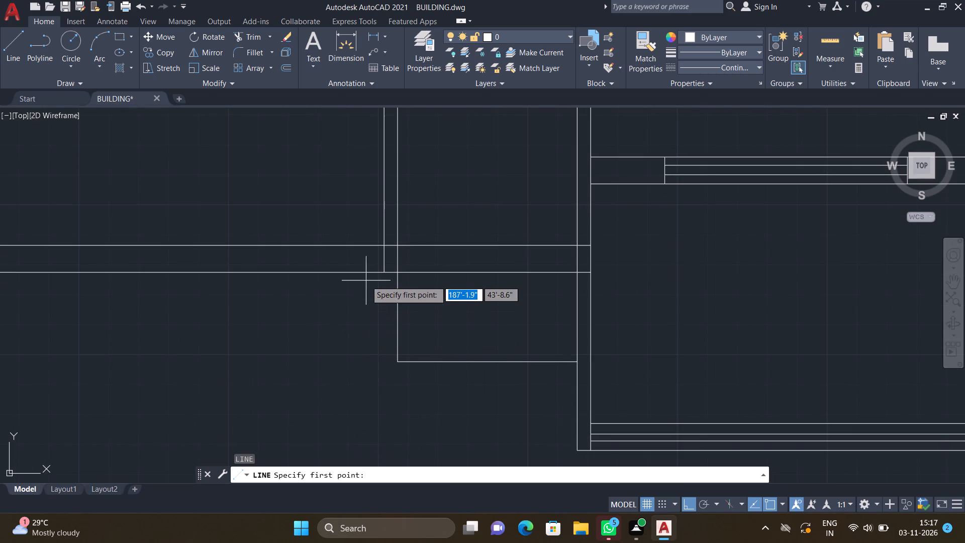
scroll(379, 270, "up", 2)
left_click_drag(388, 268, 387, 273)
scroll(372, 346, "down", 4)
scroll(367, 403, "up", 2)
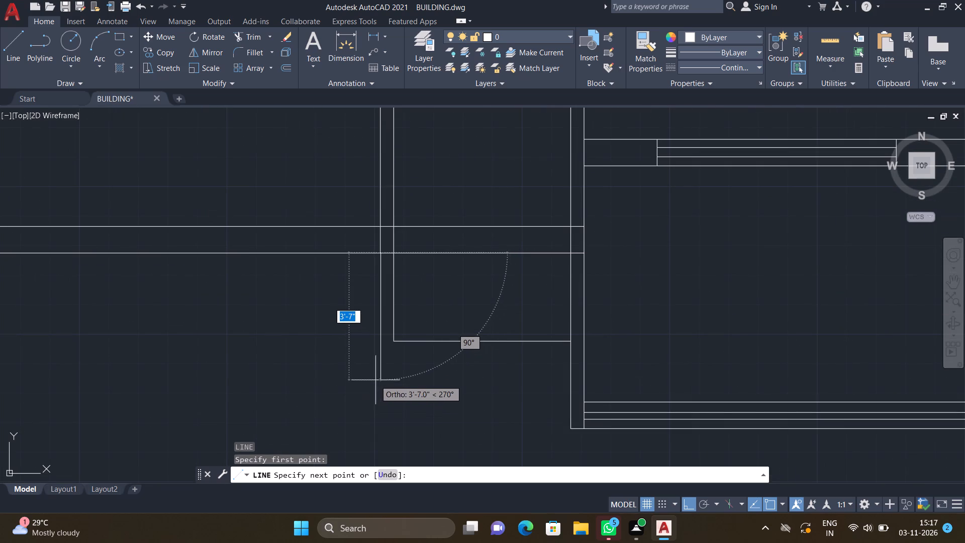
scroll(383, 378, "up", 2)
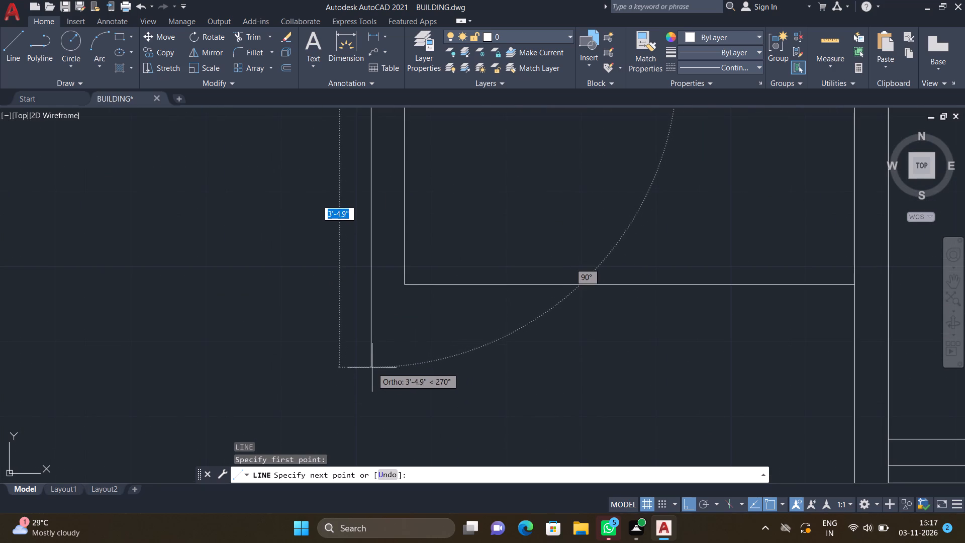
left_click(376, 327)
scroll(505, 335, "down", 1)
scroll(576, 344, "down", 1)
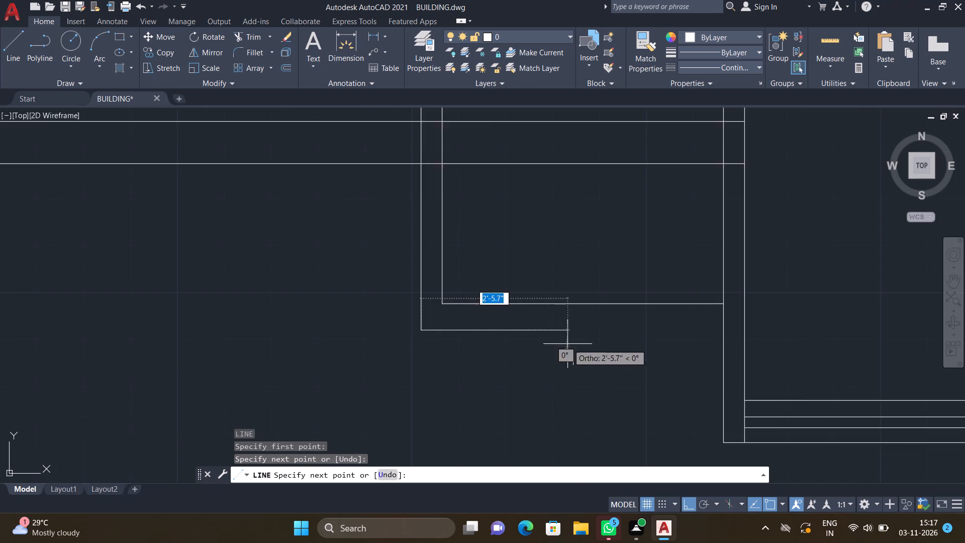
scroll(651, 330, "up", 2)
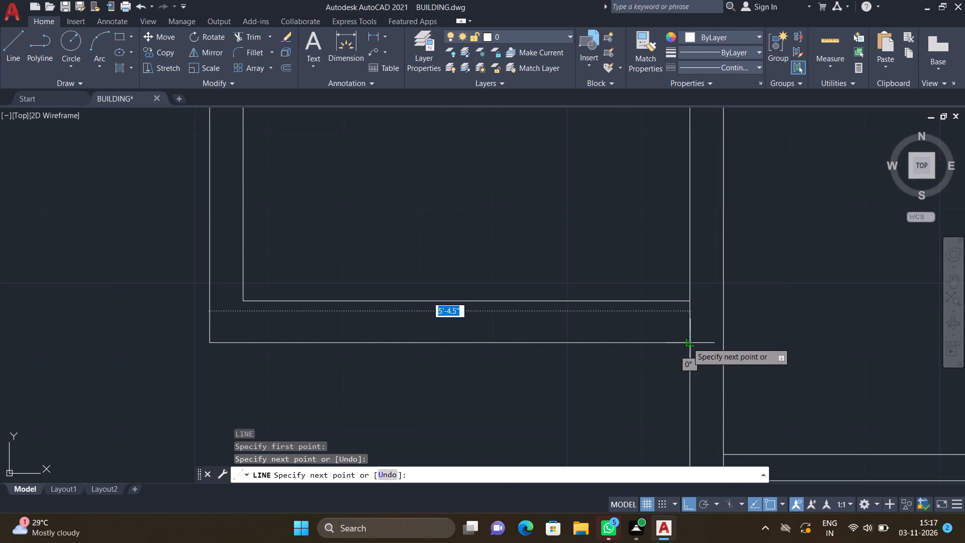
left_click(687, 342)
key("Return")
Draw a wall stub from the recess's inner southwest corner, extending about 6.5" past the outer line, west and back up to the outer corner.
scroll(386, 417, "down", 1)
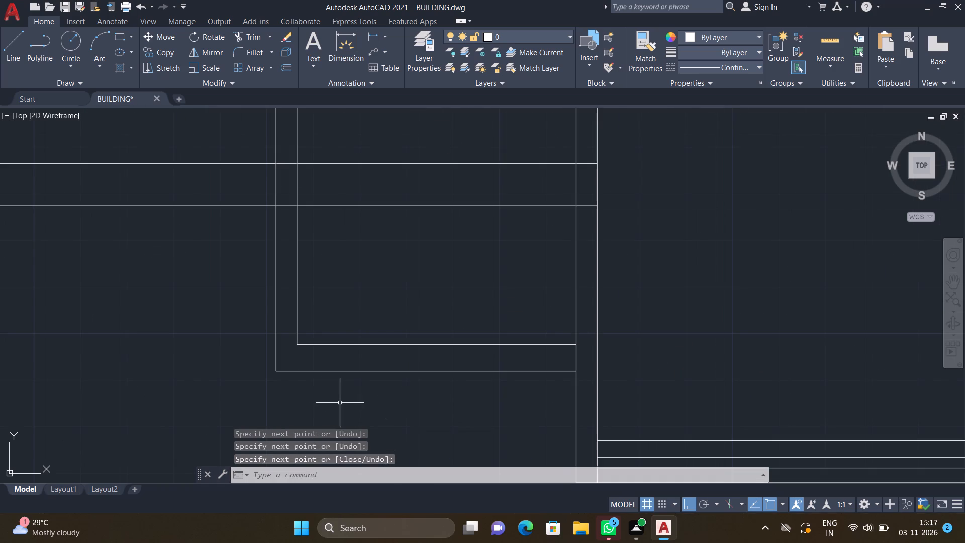
key("l")
key("Return")
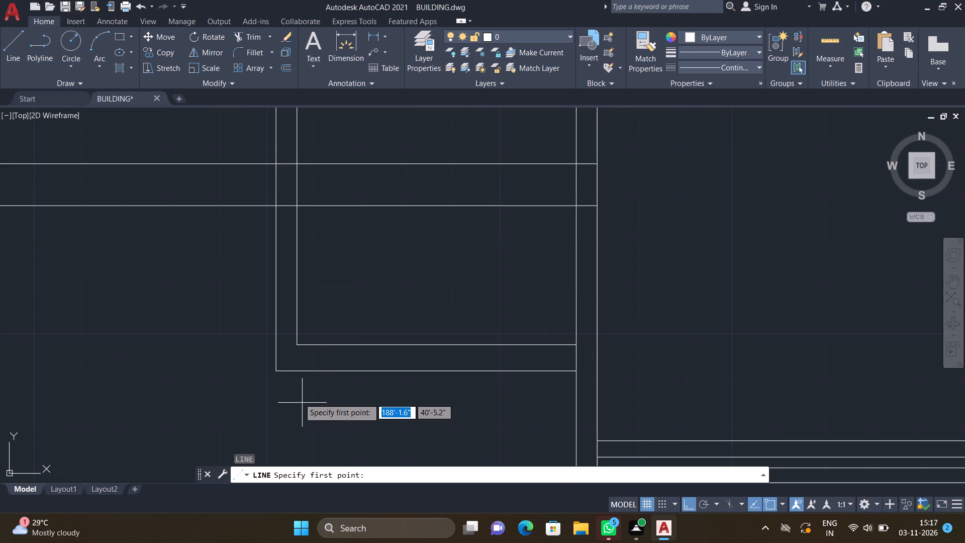
scroll(258, 415, "up", 2)
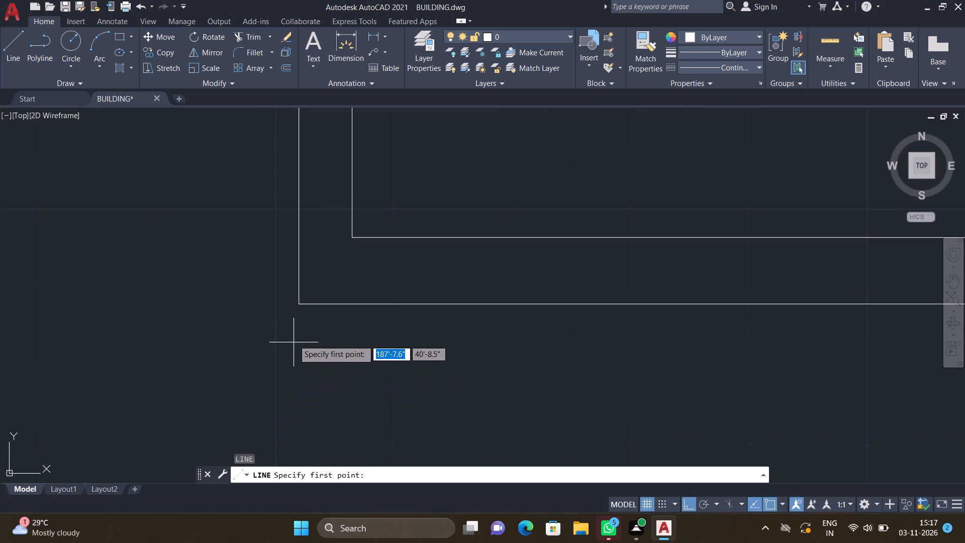
left_click_drag(351, 239, 353, 252)
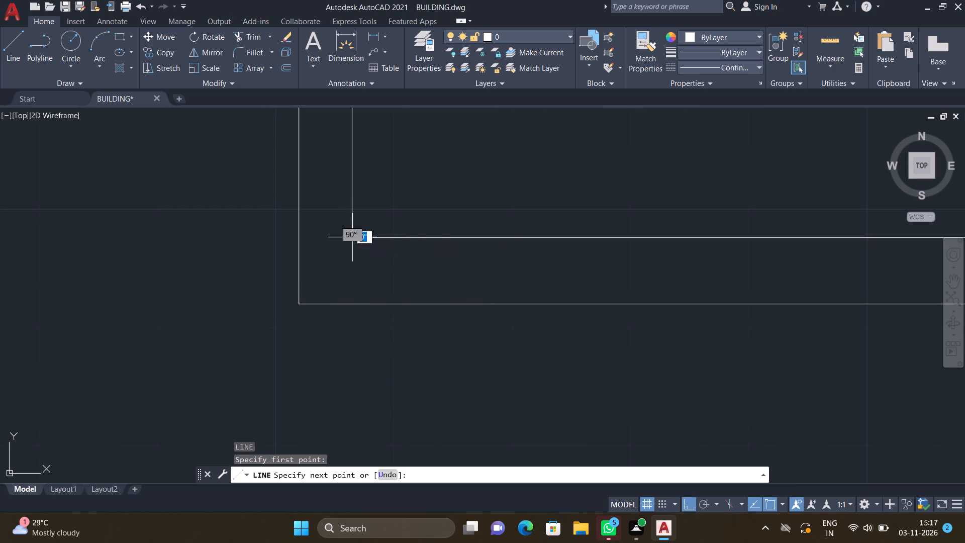
left_click_drag(348, 382, 339, 382)
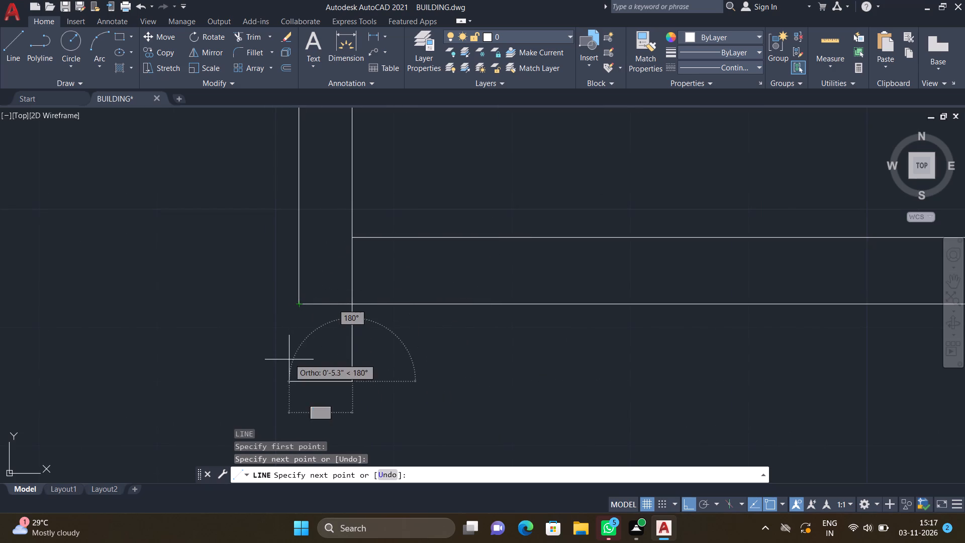
left_click(298, 381)
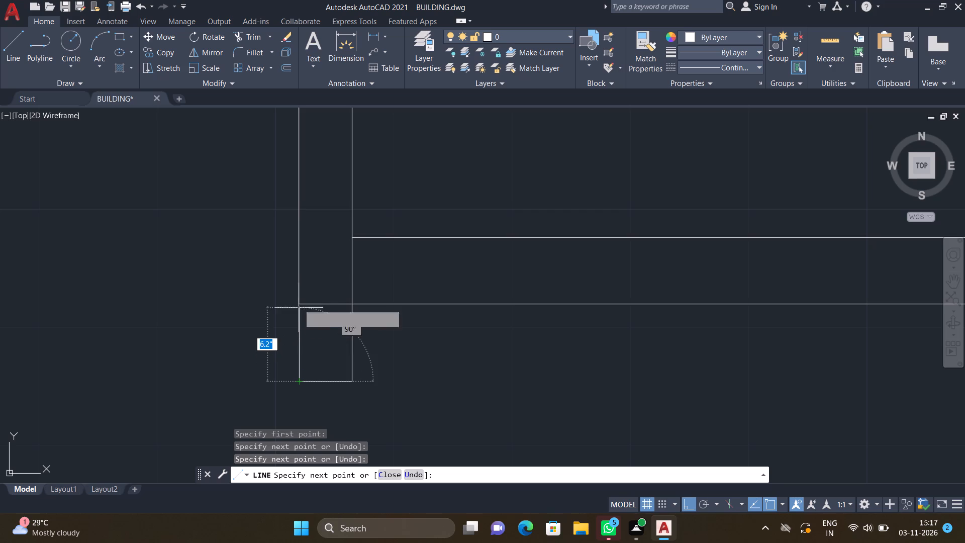
left_click(299, 303)
key("Return")
Trim the vertical and horizontal line segments crossing the wall junction above the stub at the recess's southwest corner.
type("TR")
key("Return")
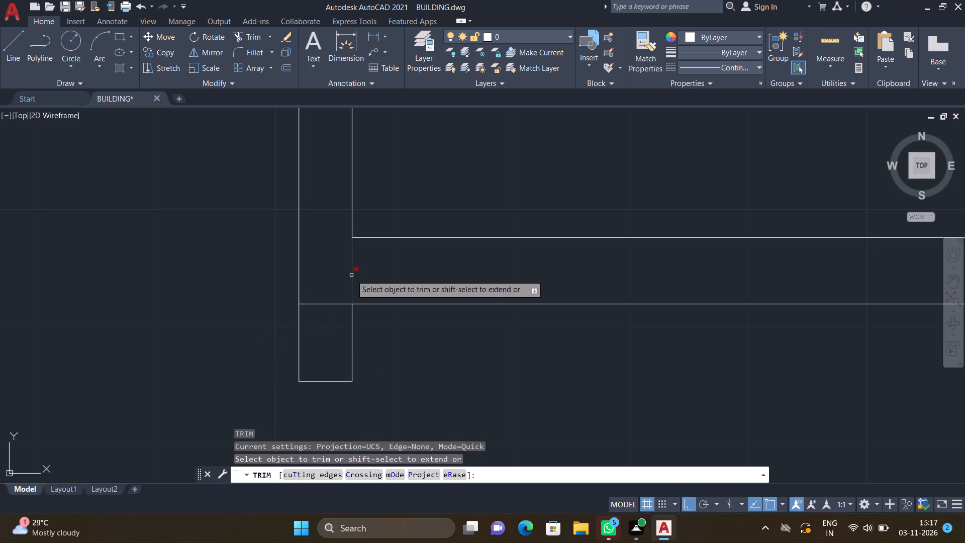
left_click(351, 275)
left_click(317, 305)
key("Return")
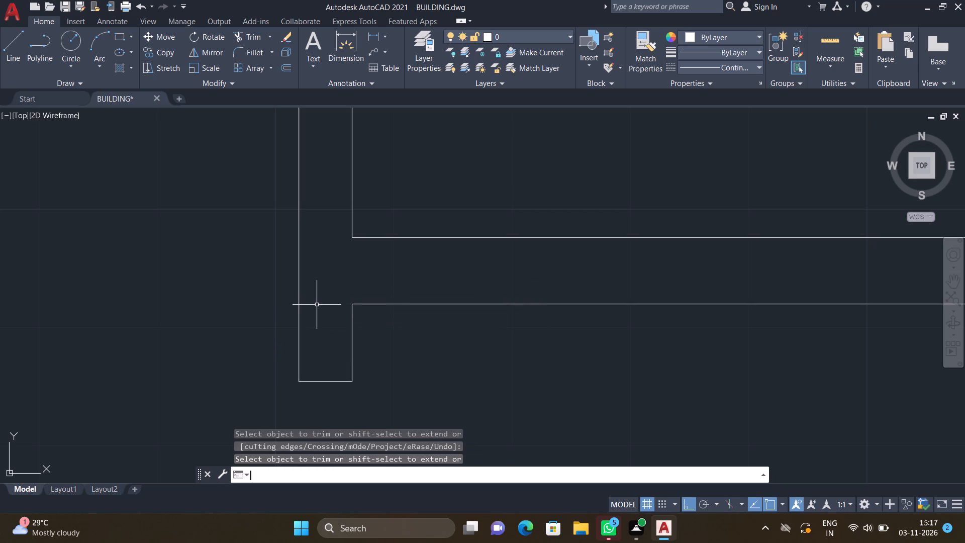
scroll(324, 313, "down", 2)
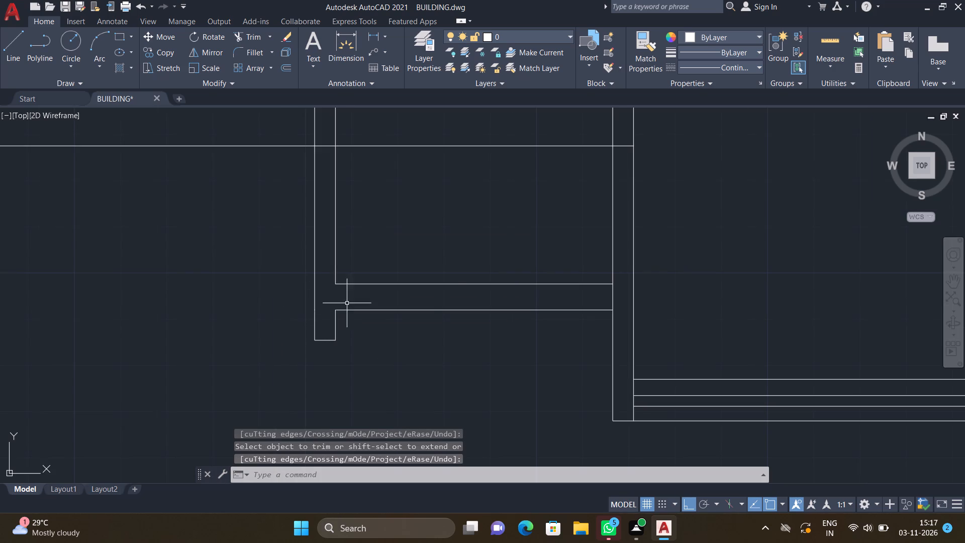
scroll(435, 283, "down", 1)
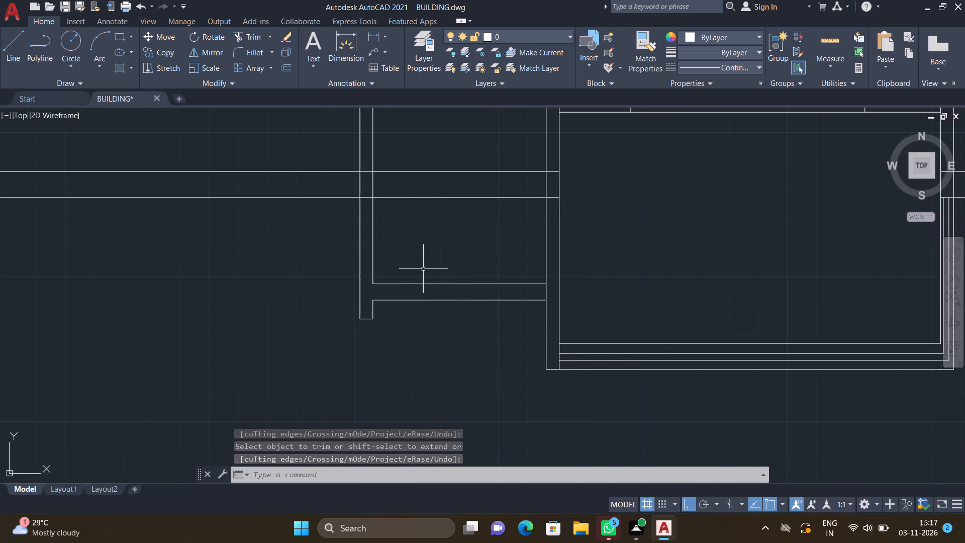
Draw a stepped line in the southern recess from its inner line about 1'-4" north, about 11" east, and north to the flat's south wall.
scroll(411, 251, "down", 2)
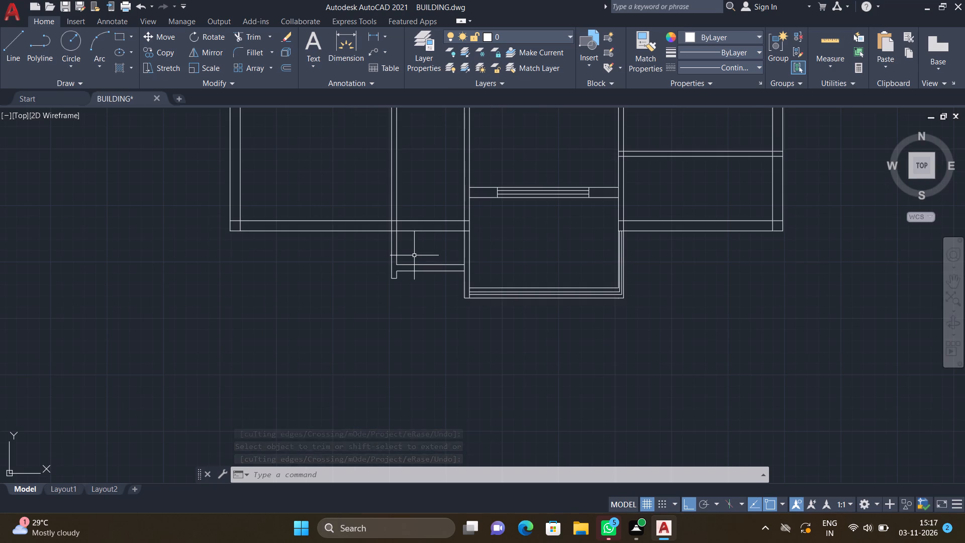
key("l")
key("Return")
scroll(398, 257, "down", 1)
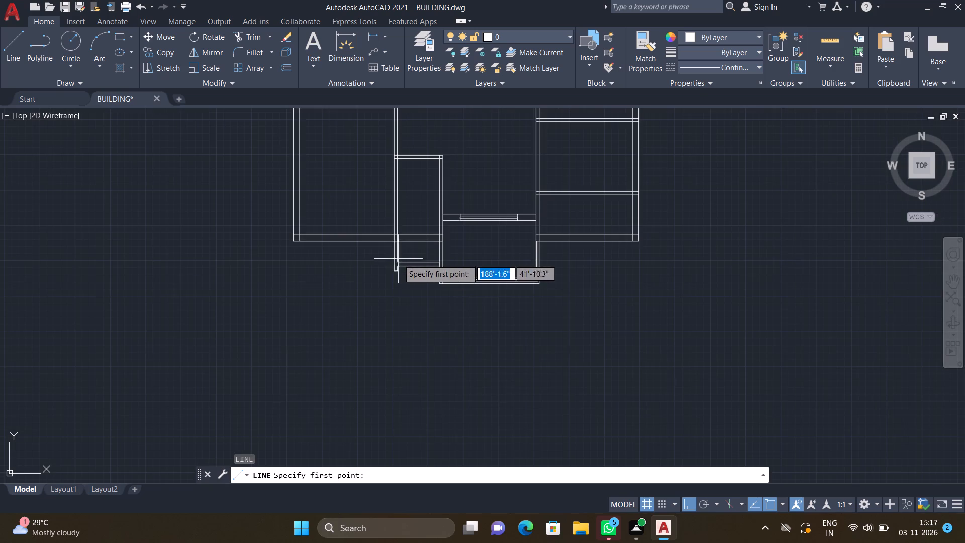
middle_click_drag(453, 240, 439, 296)
scroll(437, 292, "down", 2)
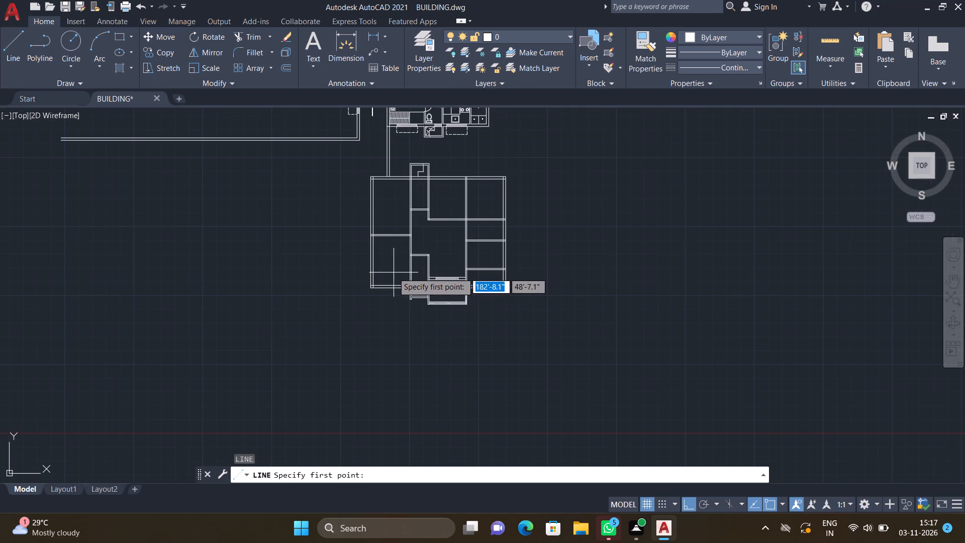
scroll(398, 321, "up", 3)
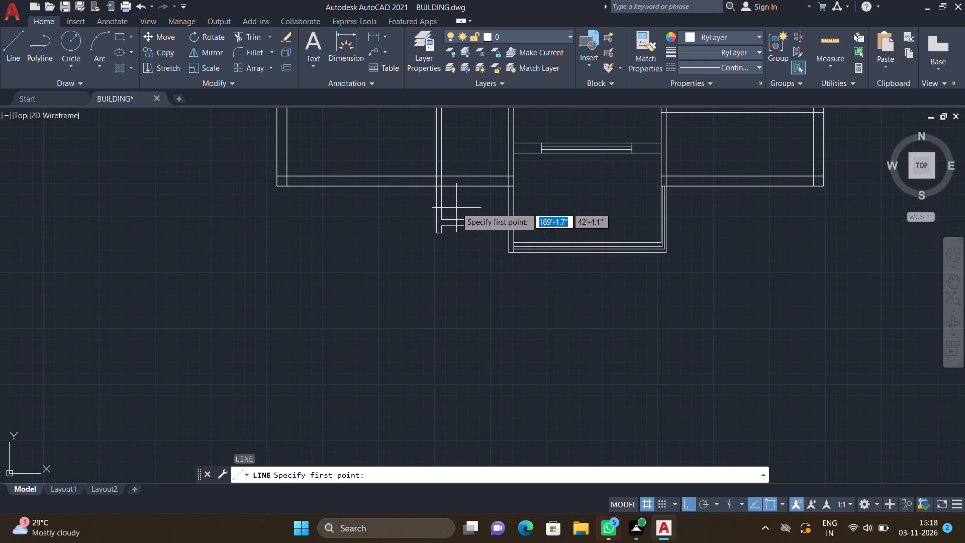
scroll(454, 210, "up", 2)
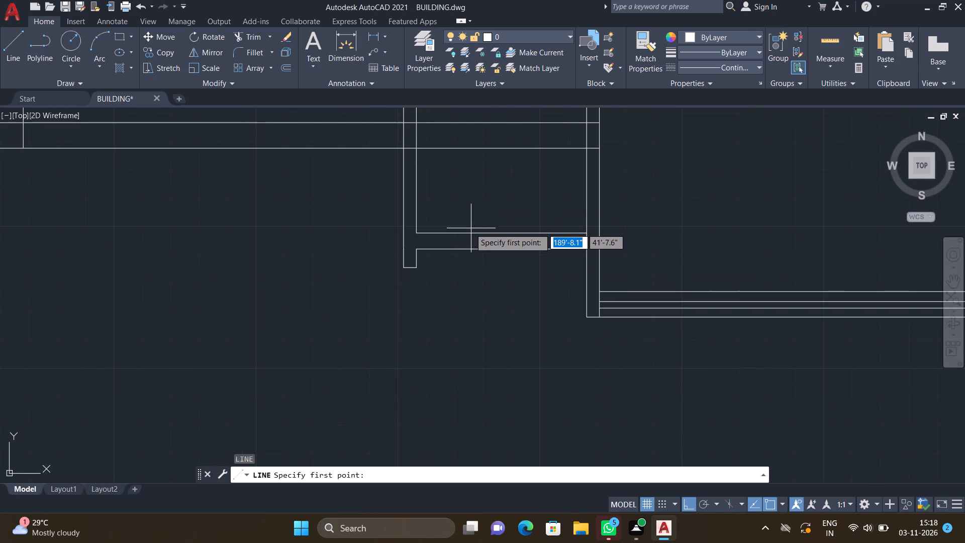
left_click(465, 233)
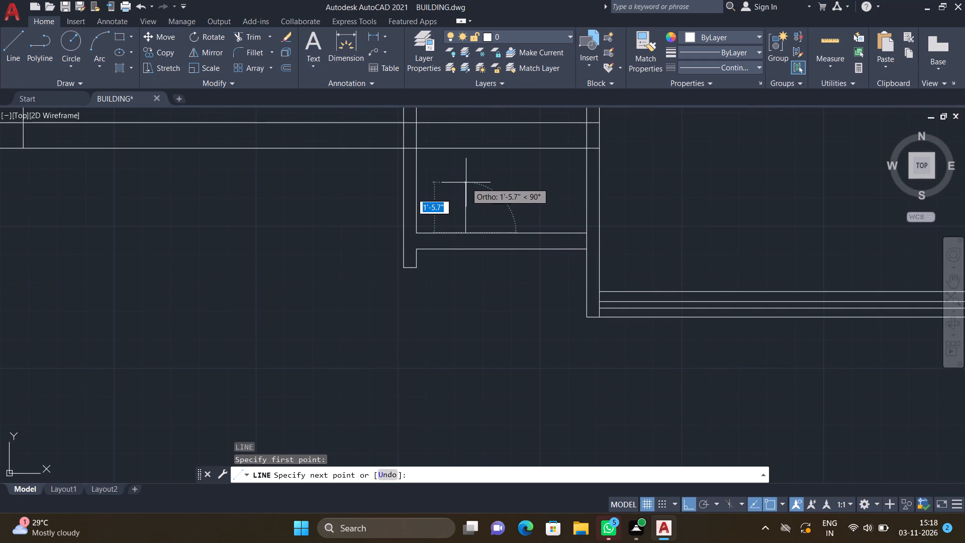
scroll(466, 183, "up", 2)
scroll(466, 184, "down", 2)
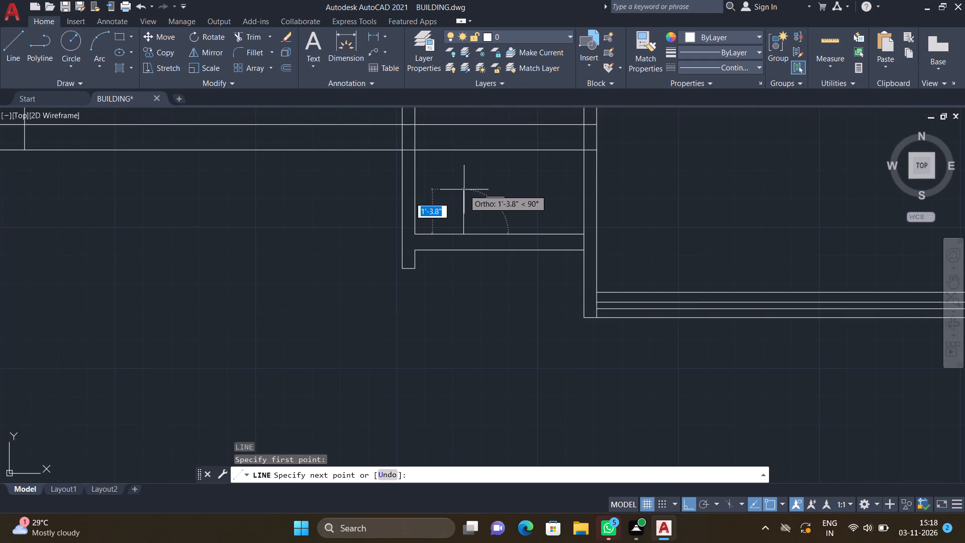
left_click(464, 189)
scroll(496, 188, "up", 1)
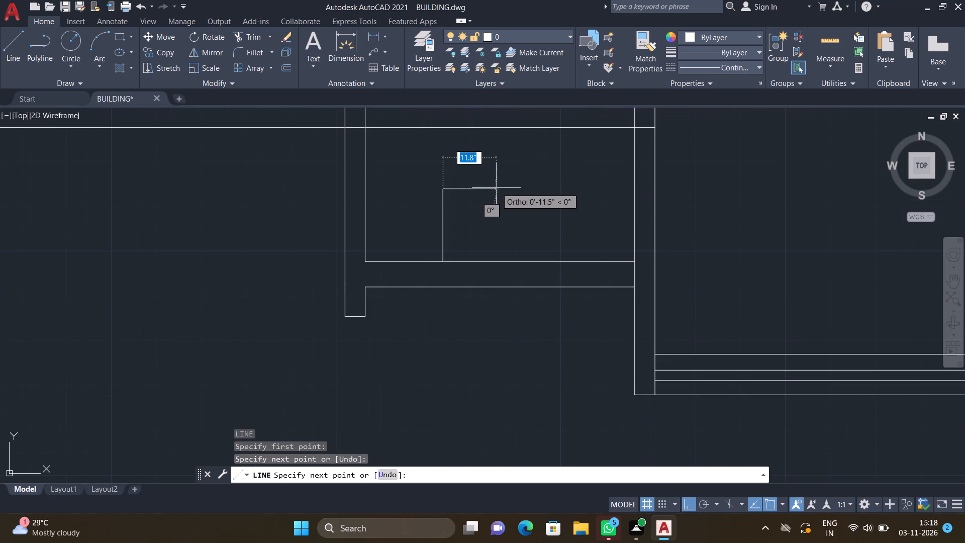
left_click(491, 185)
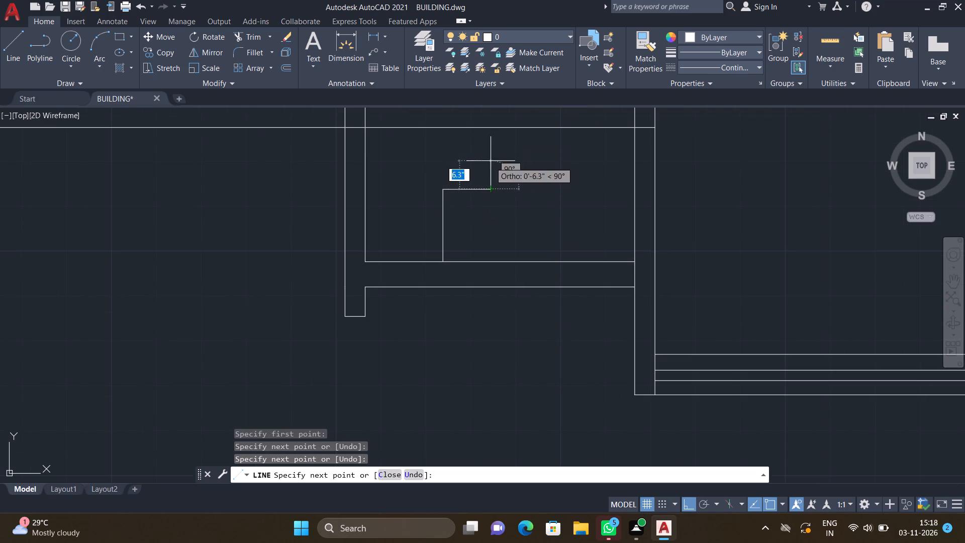
left_click(493, 127)
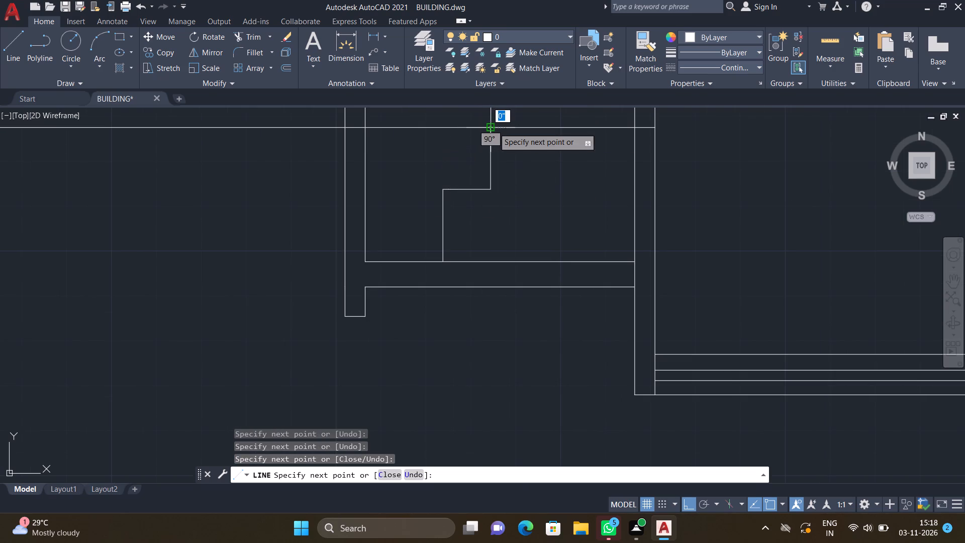
key("Return")
Draw a narrow three-sided outline projecting east from the west wall's inner face in the northwest room, closing back on the wall.
scroll(483, 115, "down", 5)
middle_click_drag(415, 154, 374, 248)
scroll(374, 247, "down", 2)
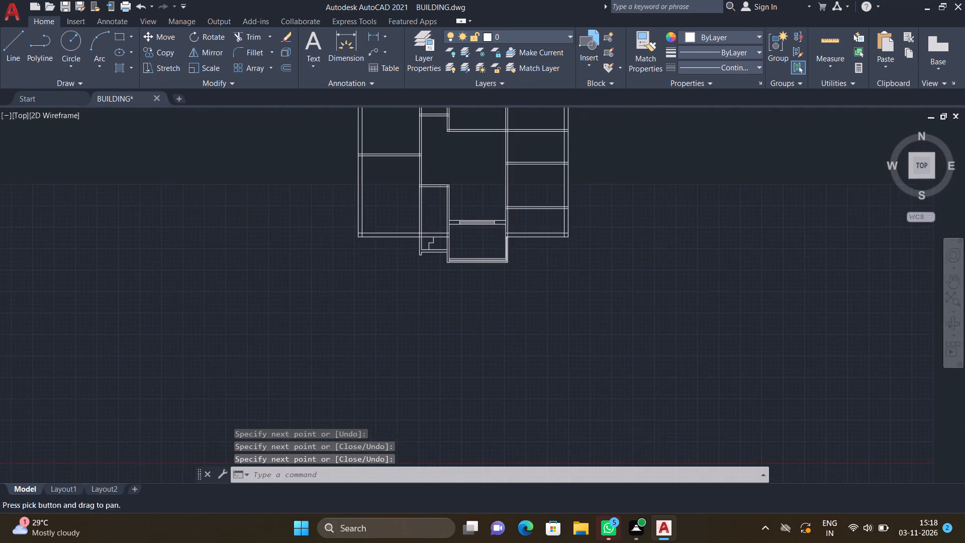
scroll(373, 187, "up", 3)
key("l")
key("Return")
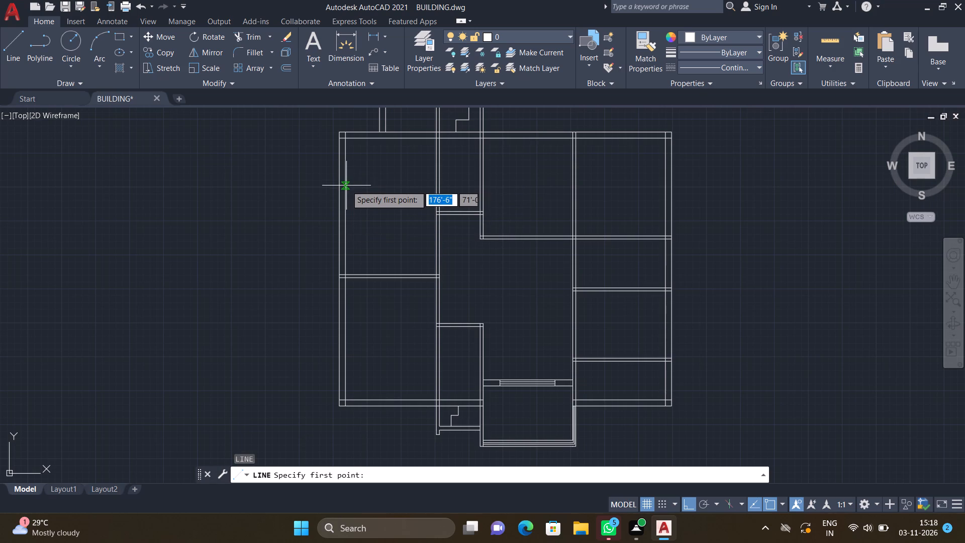
scroll(339, 189, "up", 1)
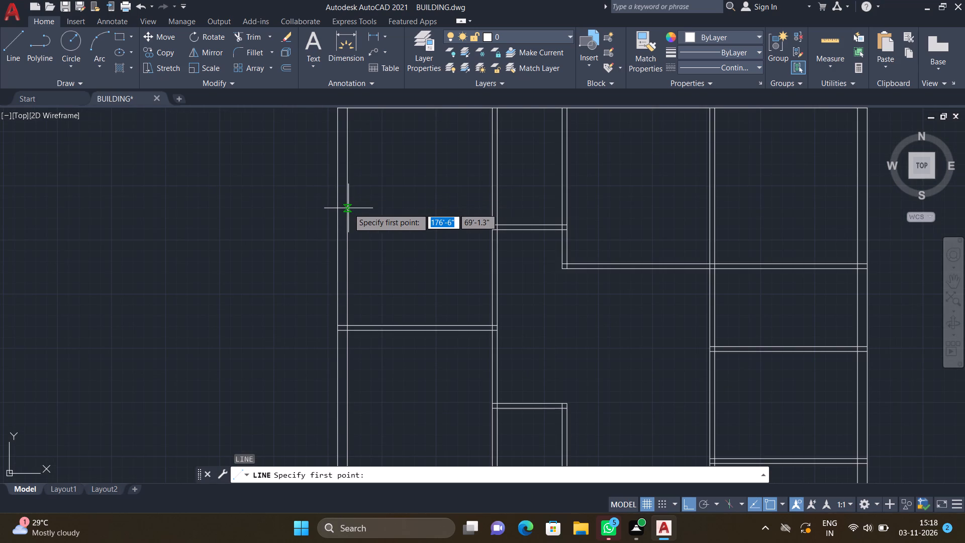
left_click(348, 206)
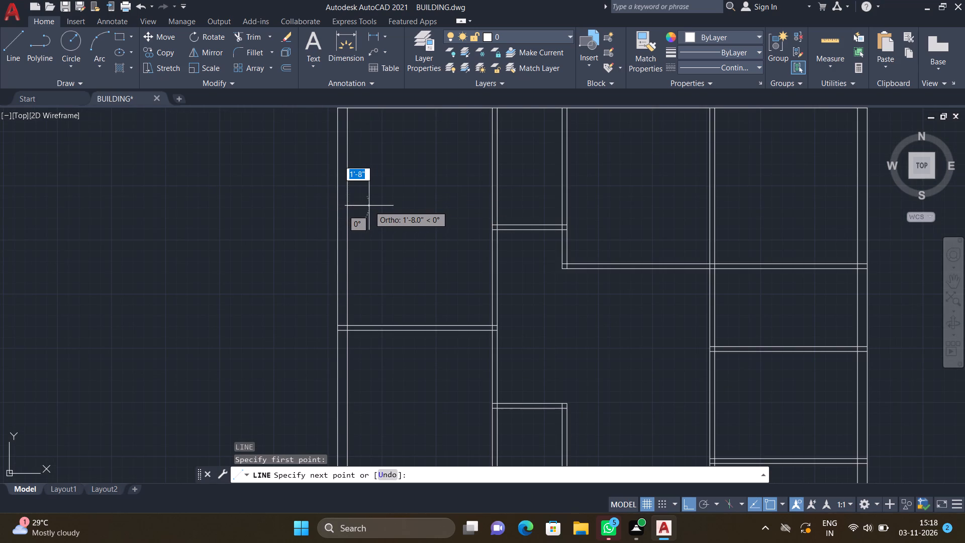
scroll(369, 206, "up", 1)
left_click_drag(358, 204, 359, 210)
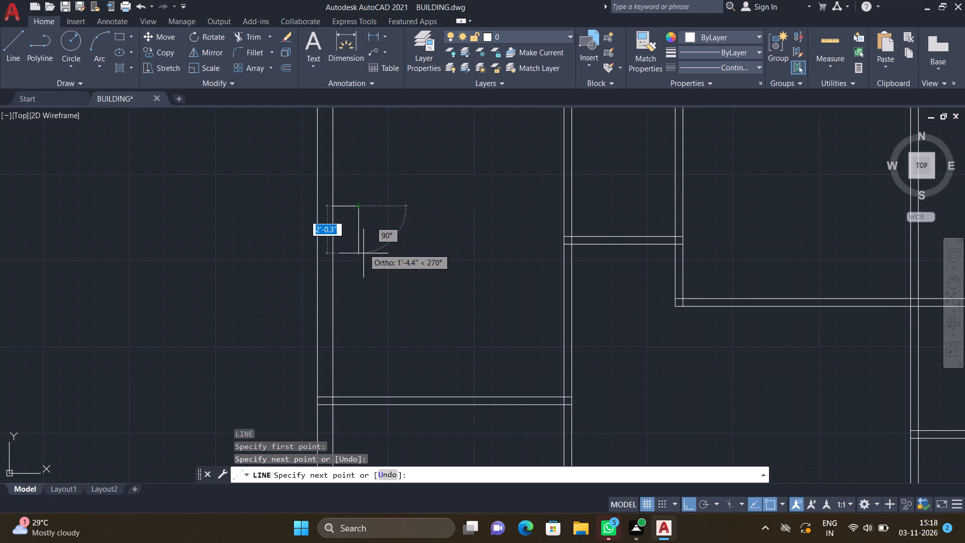
left_click(359, 300)
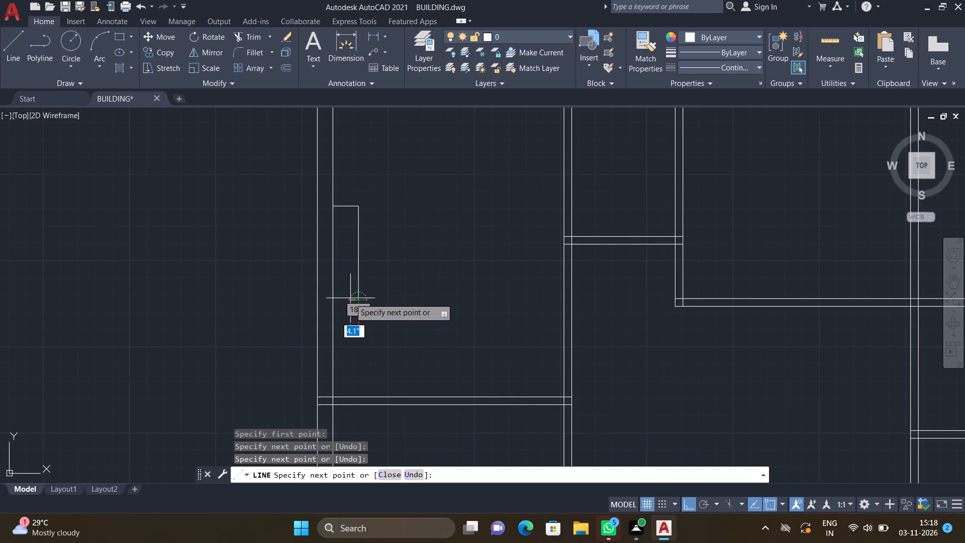
scroll(341, 302, "up", 2)
left_click(318, 297)
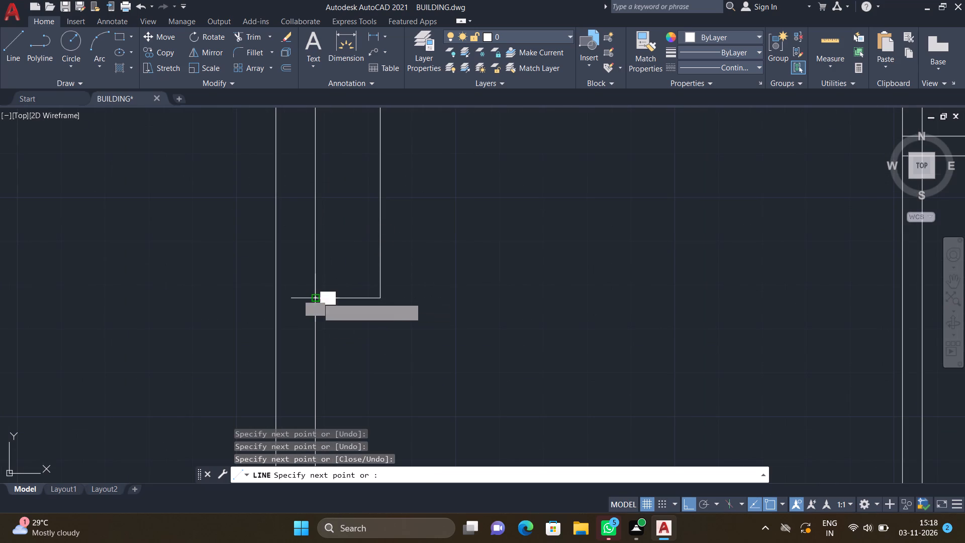
key("Return")
Draw a parallel inner outline inside the northwest room's wall projection, about 11" deep and 3'-11" long, ending on the wall.
scroll(320, 290, "down", 2)
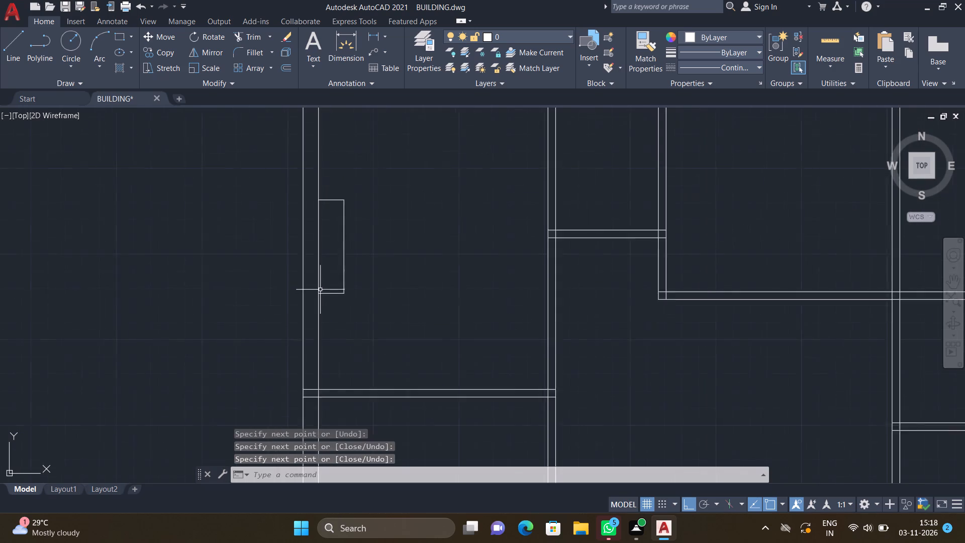
scroll(320, 290, "down", 1)
scroll(324, 262, "up", 3)
key("l")
key("Return")
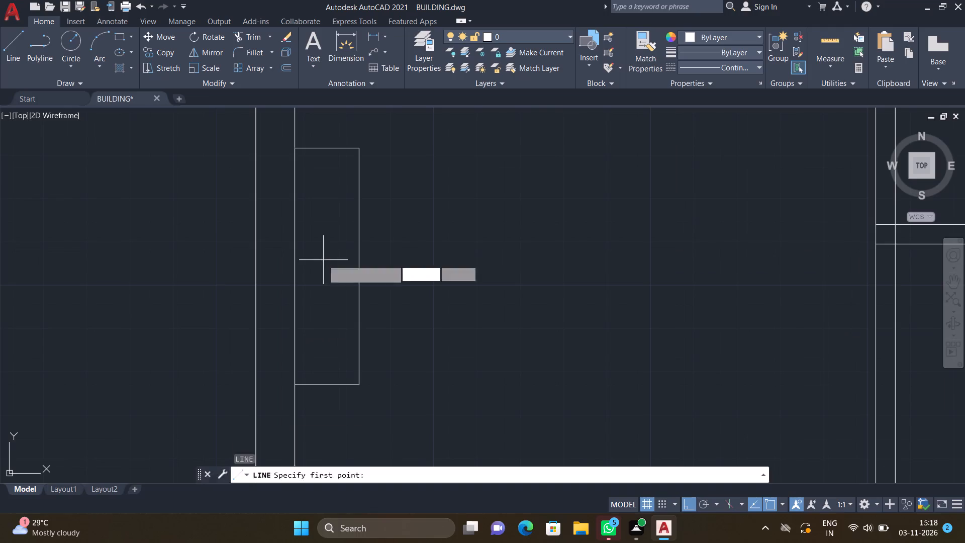
scroll(287, 169, "up", 1)
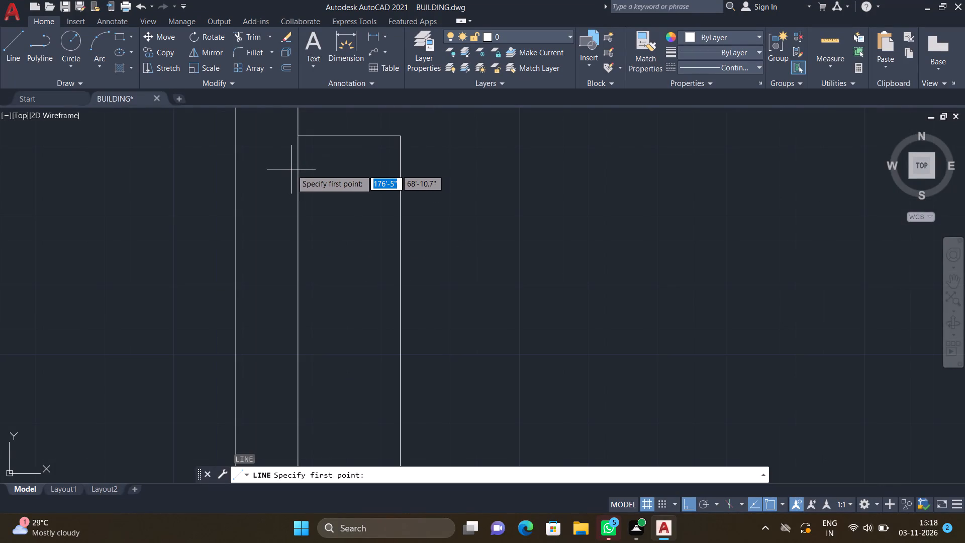
left_click(298, 167)
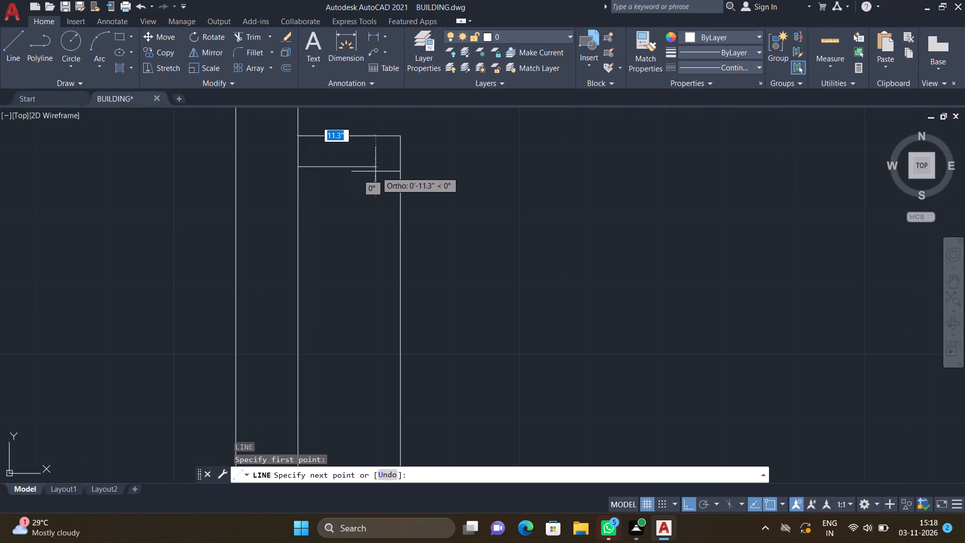
left_click(375, 171)
scroll(372, 264, "down", 3)
scroll(374, 326, "up", 3)
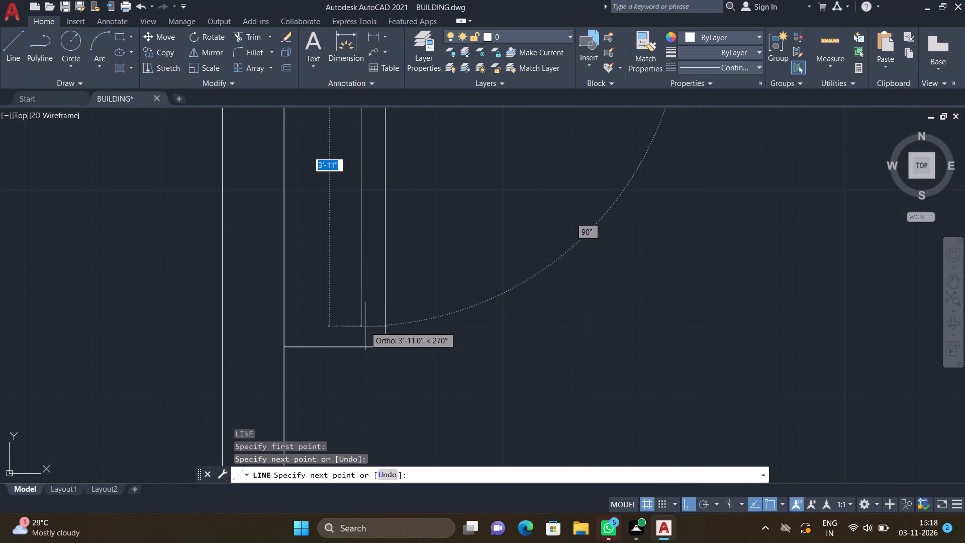
left_click(360, 322)
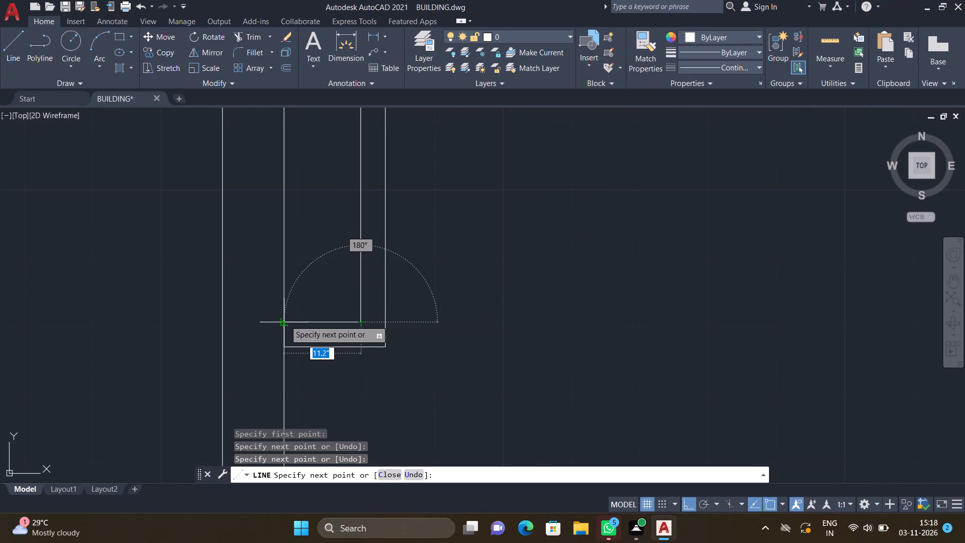
left_click(285, 319)
key("Return")
Draw an 11'-2" horizontal line across the southwest room from the west wall's inner face to the first partition, about 4' above the south wall.
scroll(286, 322, "down", 4)
scroll(279, 383, "down", 4)
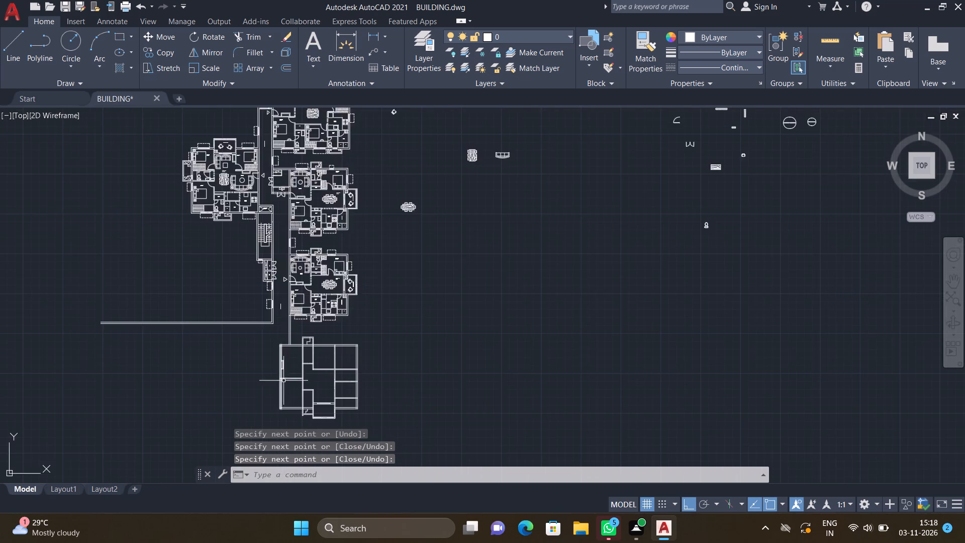
scroll(287, 421, "up", 3)
scroll(270, 329, "up", 2)
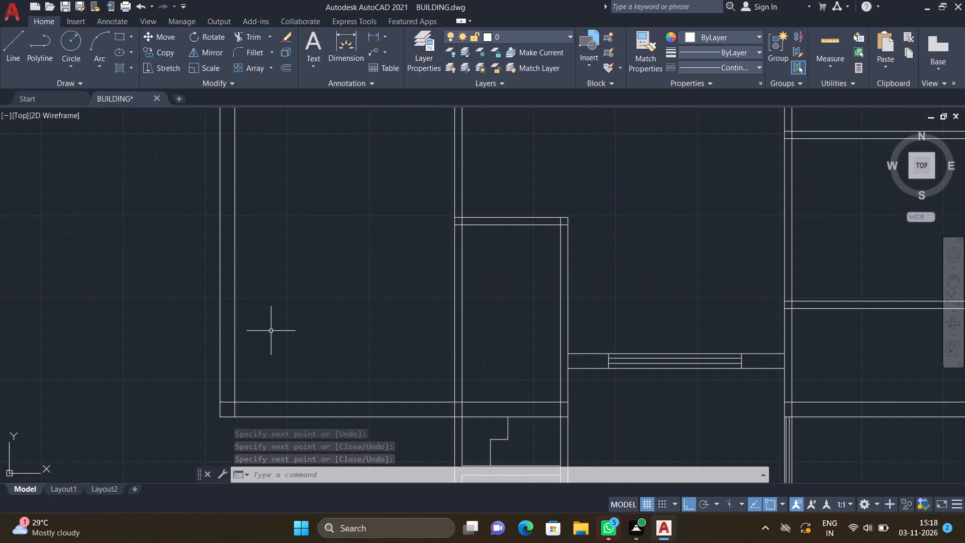
key("l")
key("Return")
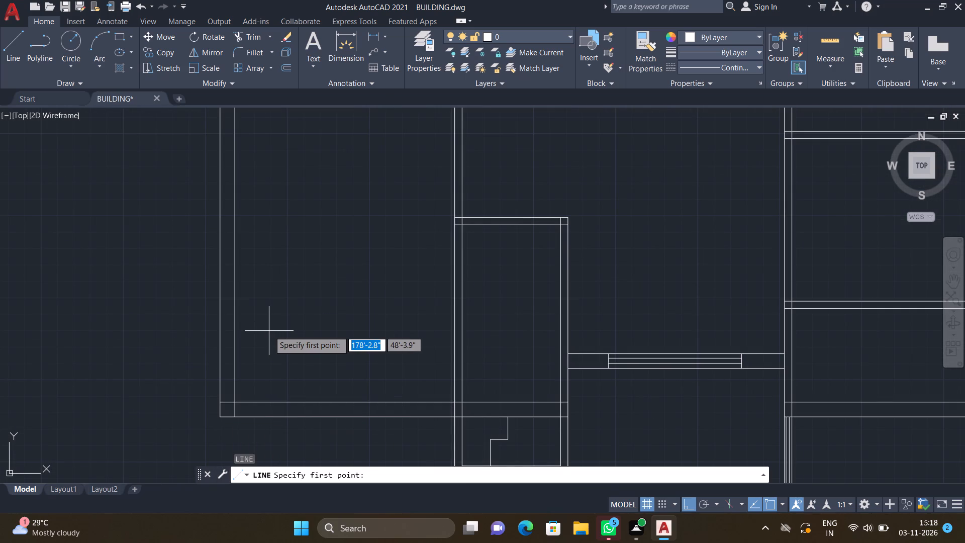
left_click_drag(234, 323, 238, 322)
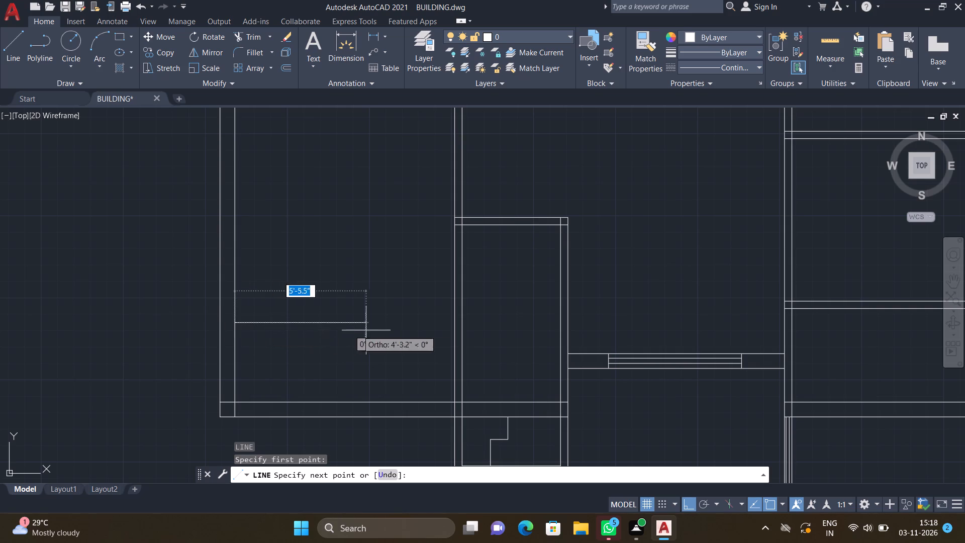
scroll(445, 334, "up", 1)
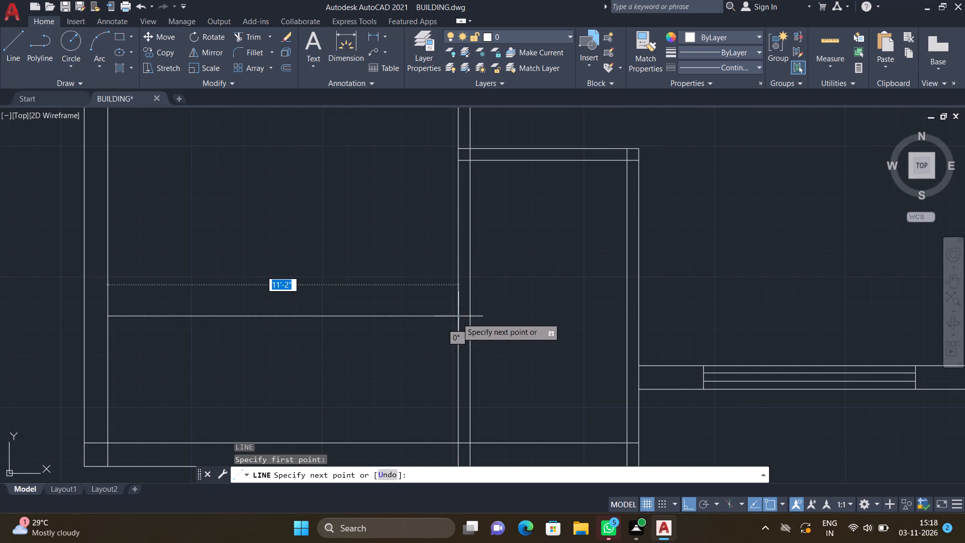
left_click(454, 316)
key("Return")
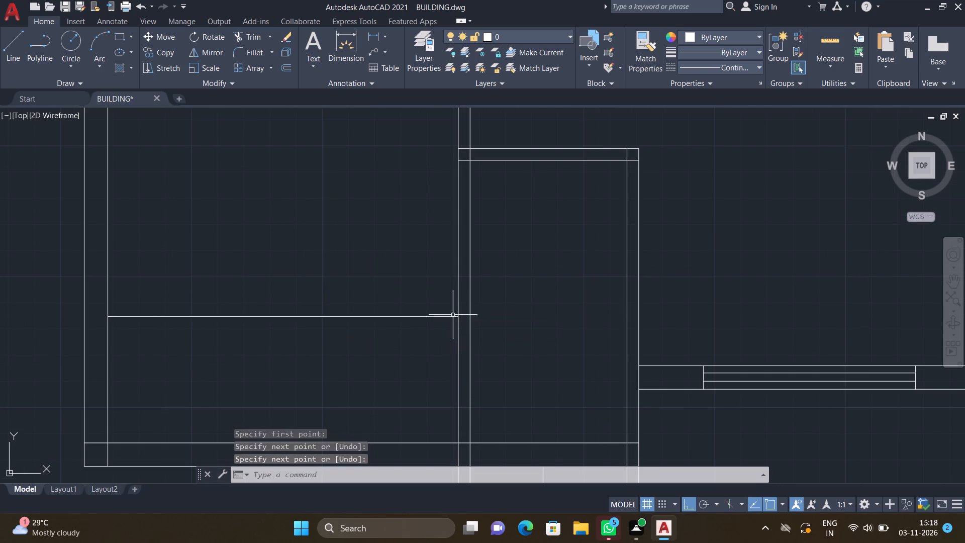
Draw a dividing line about 4' long from the midpoint of the southwest room's horizontal line down to the south wall's inner face.
scroll(432, 350, "down", 2)
key("l")
key("Return")
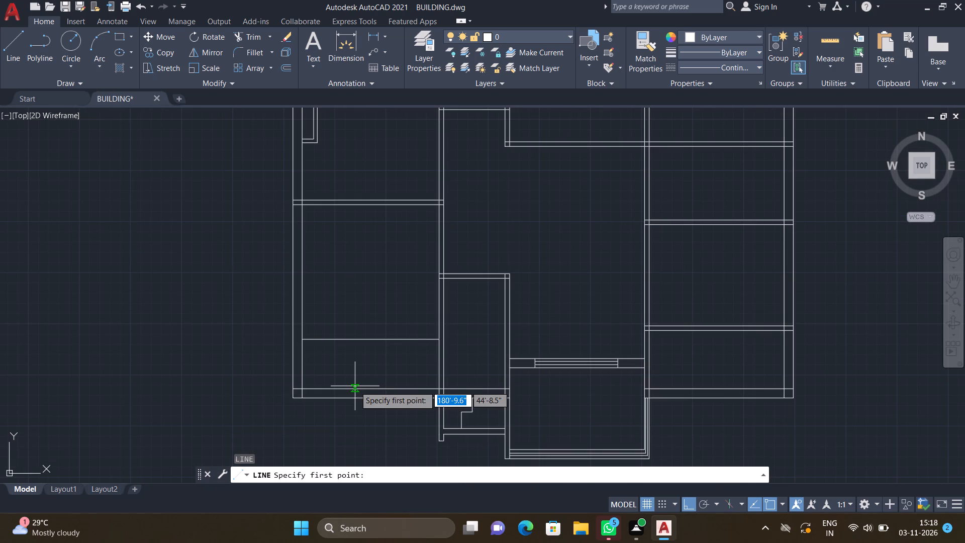
scroll(333, 356, "up", 2)
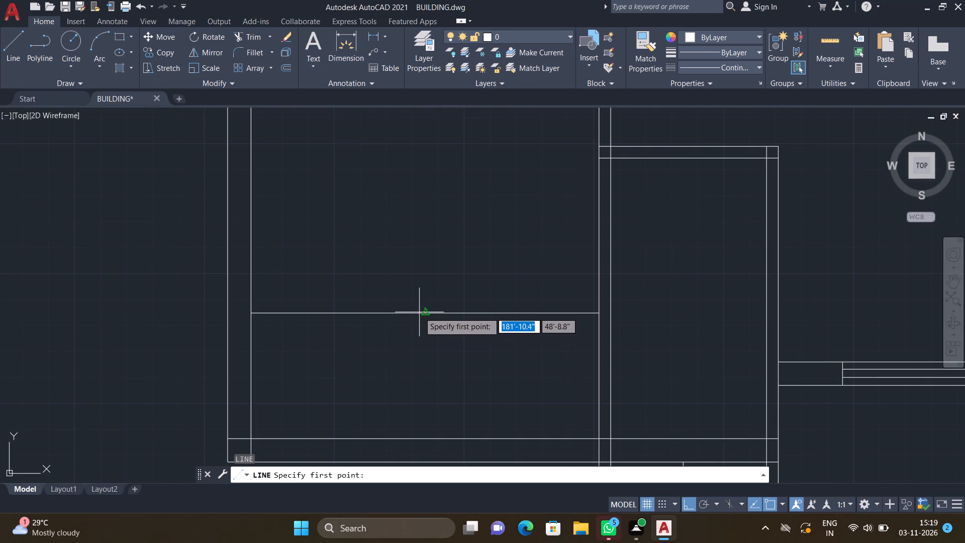
left_click_drag(423, 315, 426, 323)
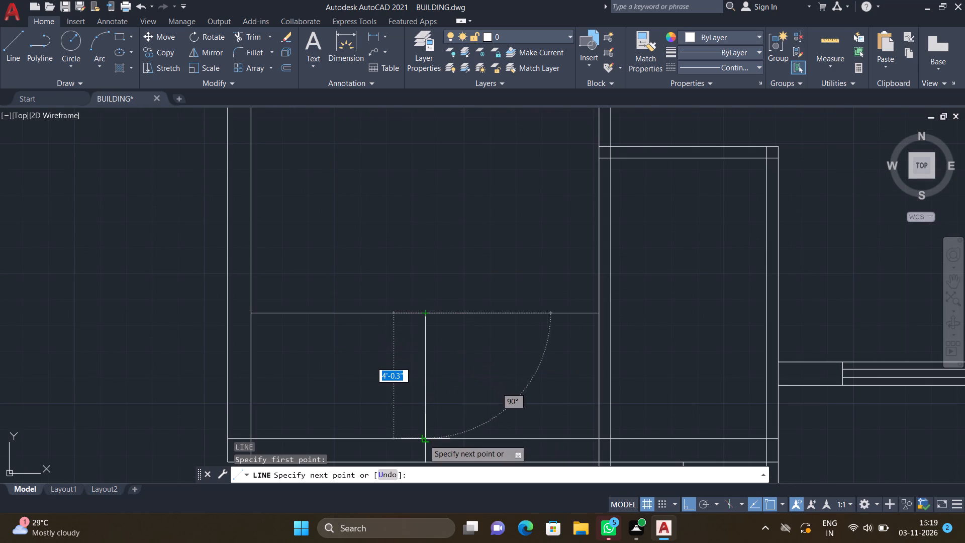
left_click(424, 440)
key("Return")
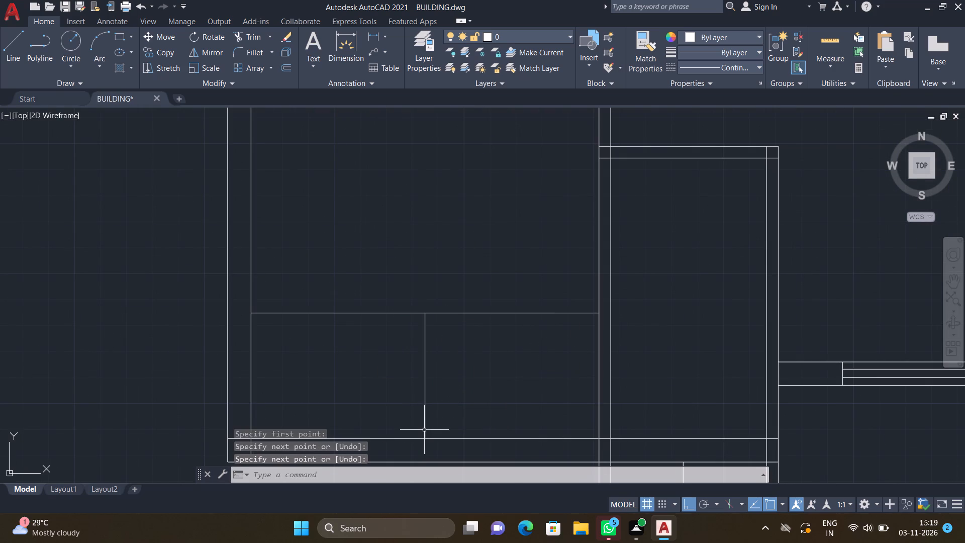
Draw a horizontal line across the narrow north room between its partitions' inner faces, a short distance above its cross partition.
scroll(423, 429, "down", 4)
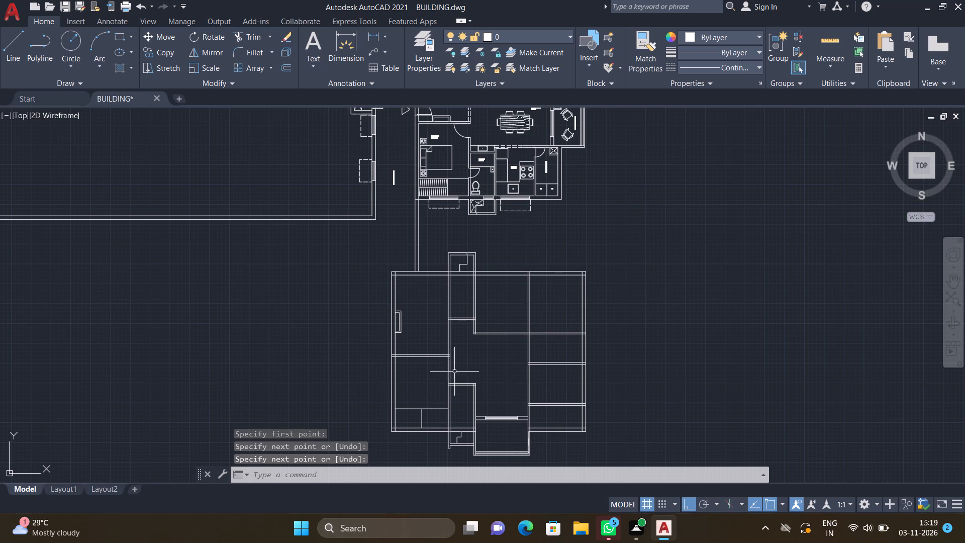
scroll(467, 312, "up", 2)
key("l")
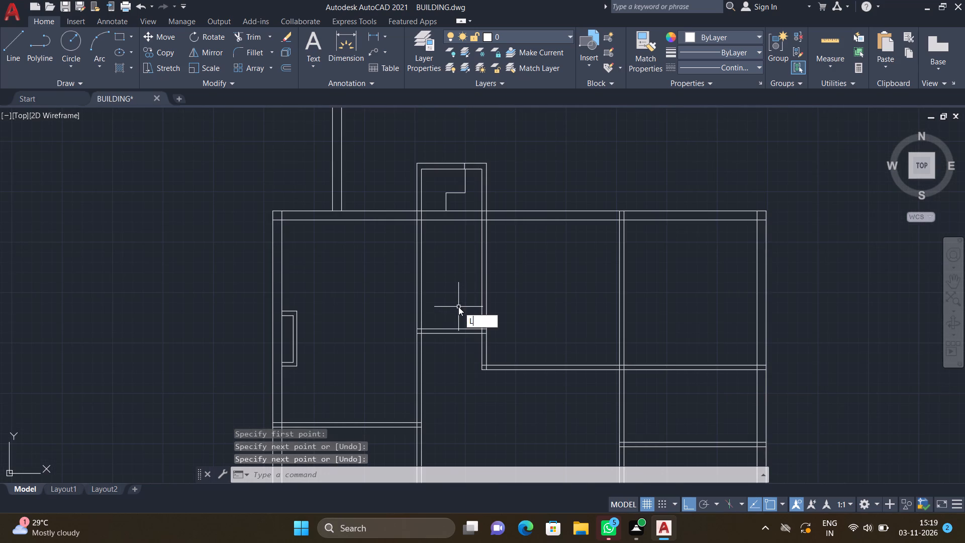
key("Return")
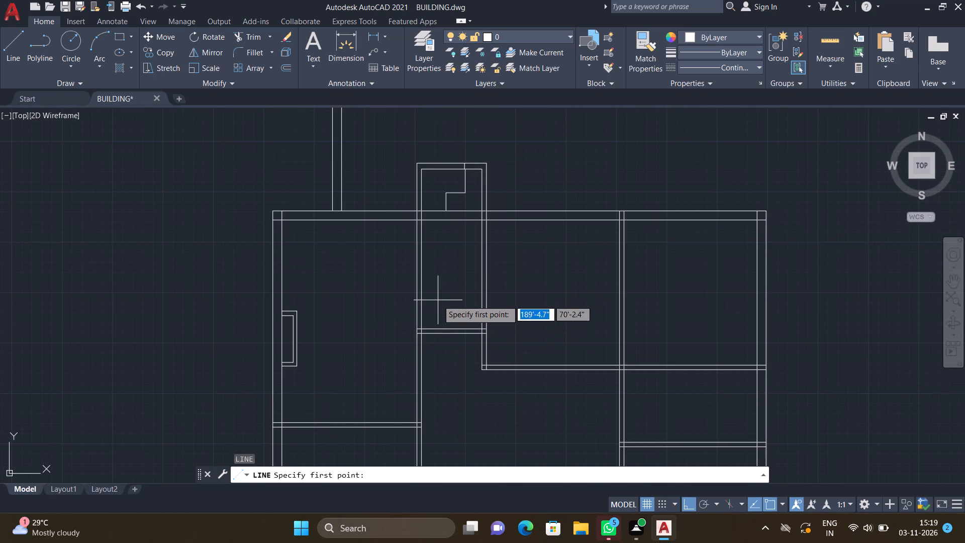
scroll(425, 300, "up", 2)
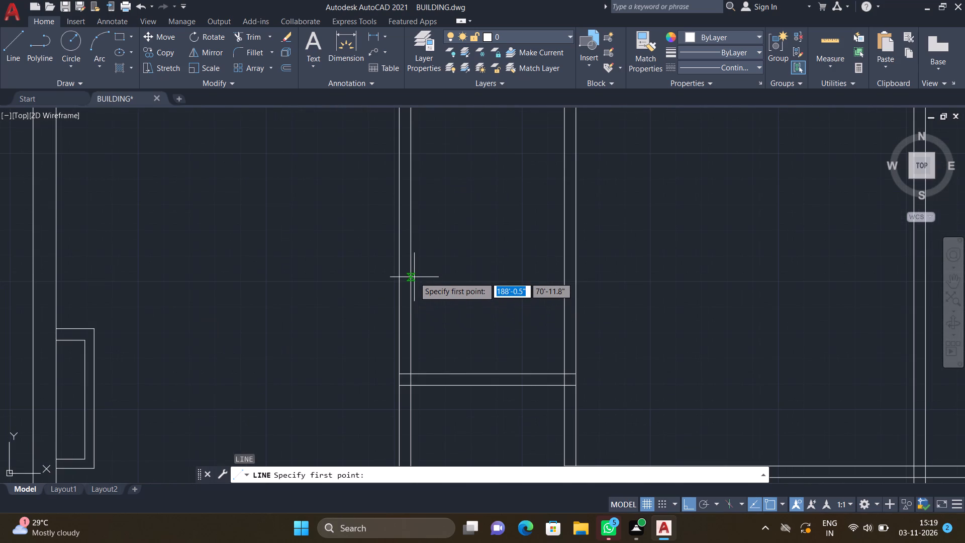
left_click(410, 276)
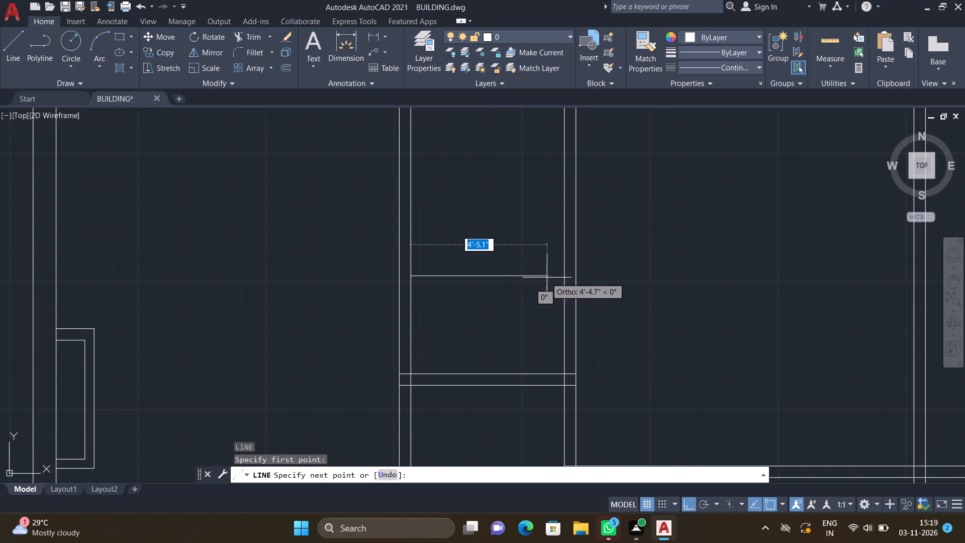
left_click(563, 276)
key("Return")
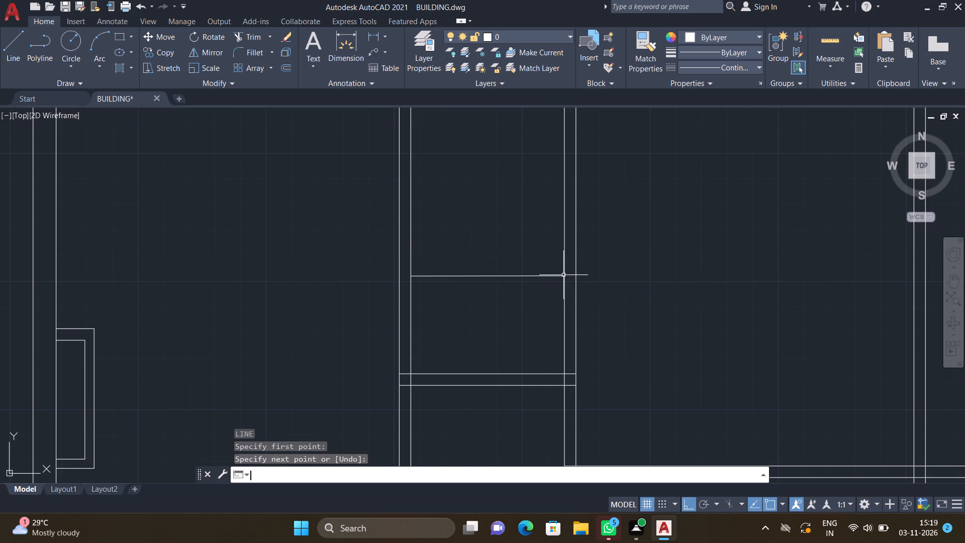
Draw a line extending the north-middle room's south partition's lower face west to the first partition's west face.
scroll(556, 271, "down", 2)
scroll(520, 376, "up", 1)
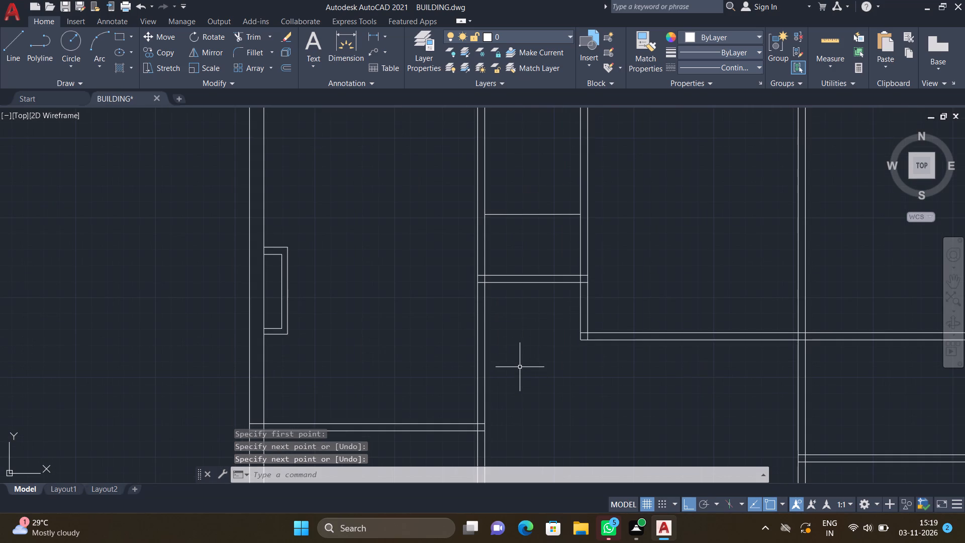
key("l")
key("Return")
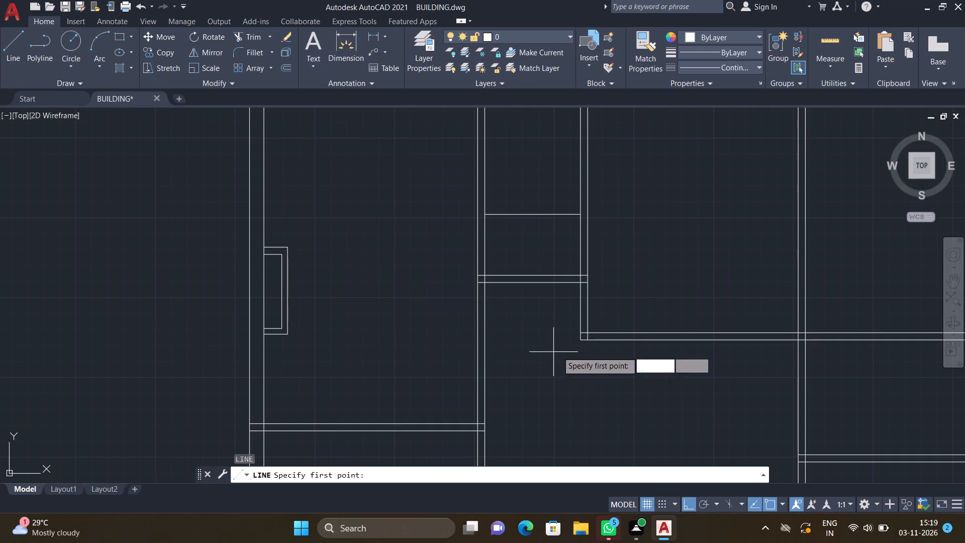
scroll(584, 344, "up", 3)
left_click(561, 332)
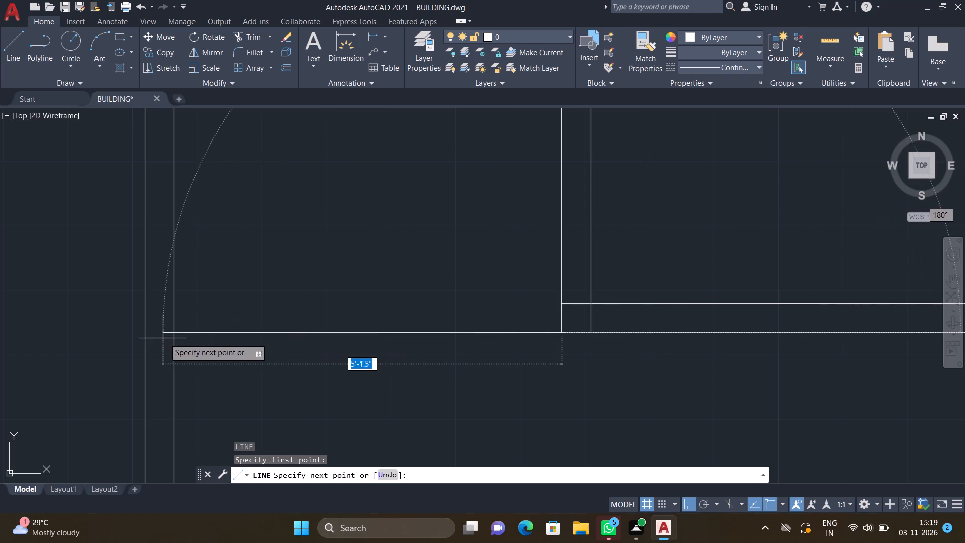
left_click(143, 328)
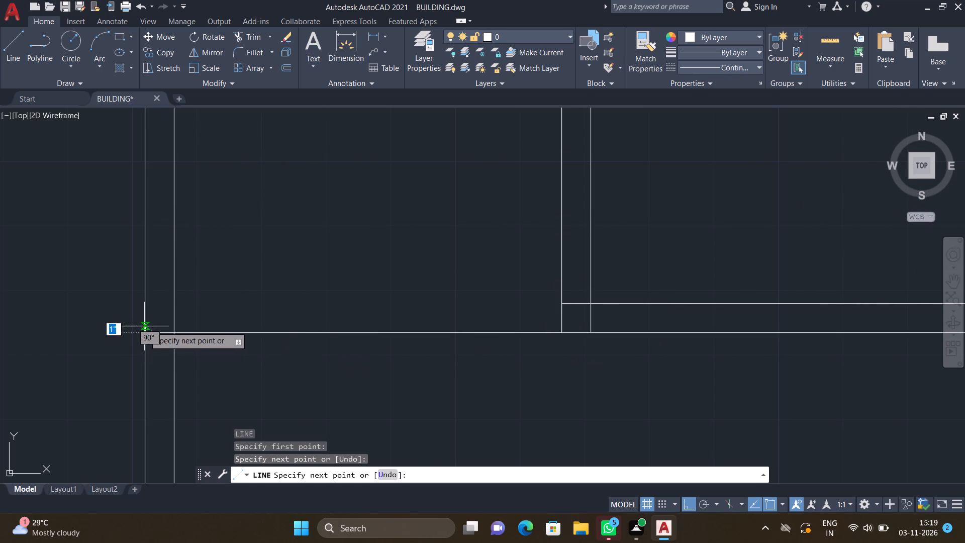
key("Return")
Draw a two-sided outline about 6' wide and 3'-4" deep enclosing the southwest corner of the north-middle room.
scroll(164, 334, "down", 3)
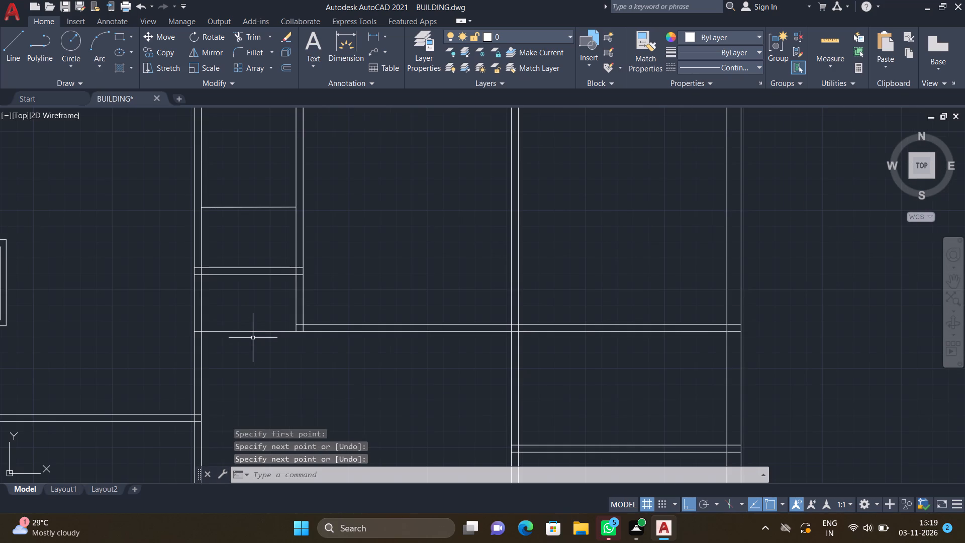
scroll(270, 363, "down", 3)
scroll(313, 362, "up", 2)
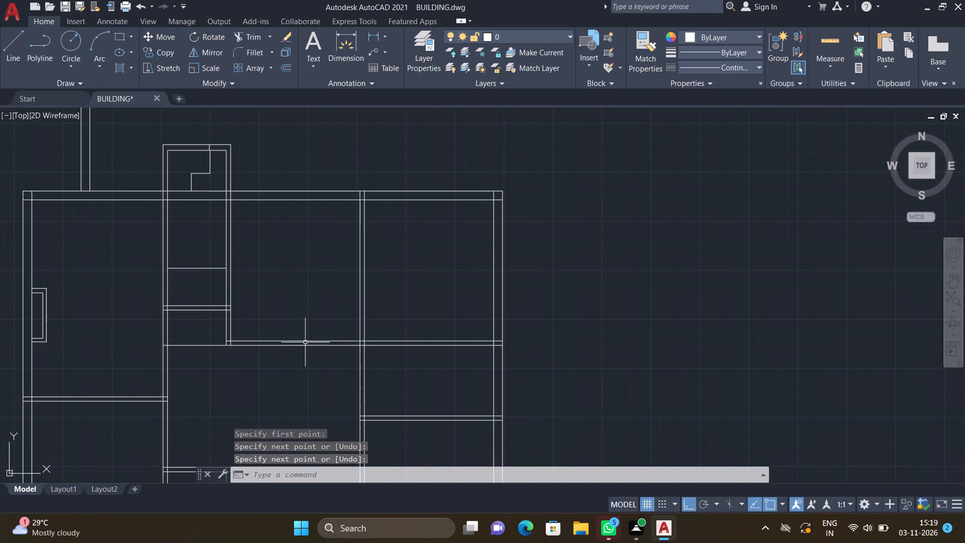
key("l")
key("Return")
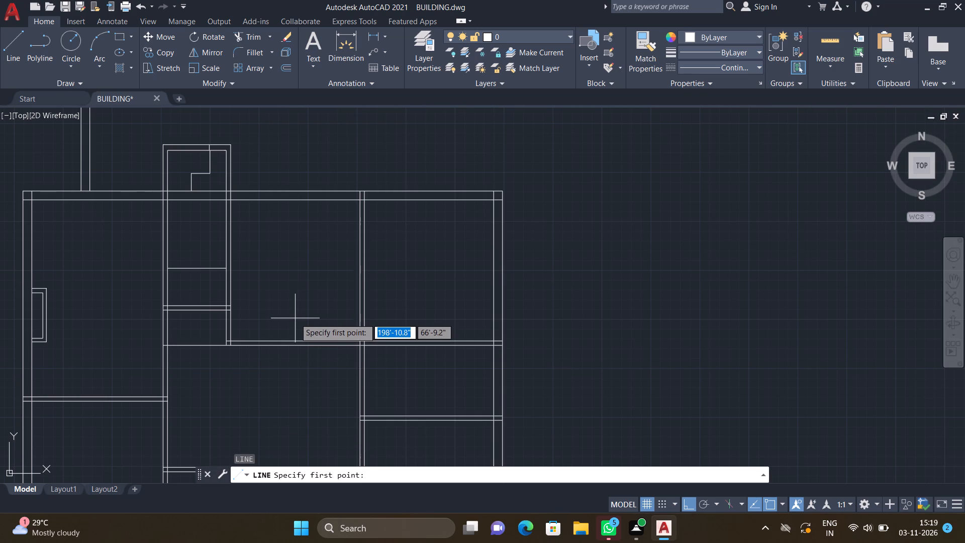
scroll(282, 316, "up", 1)
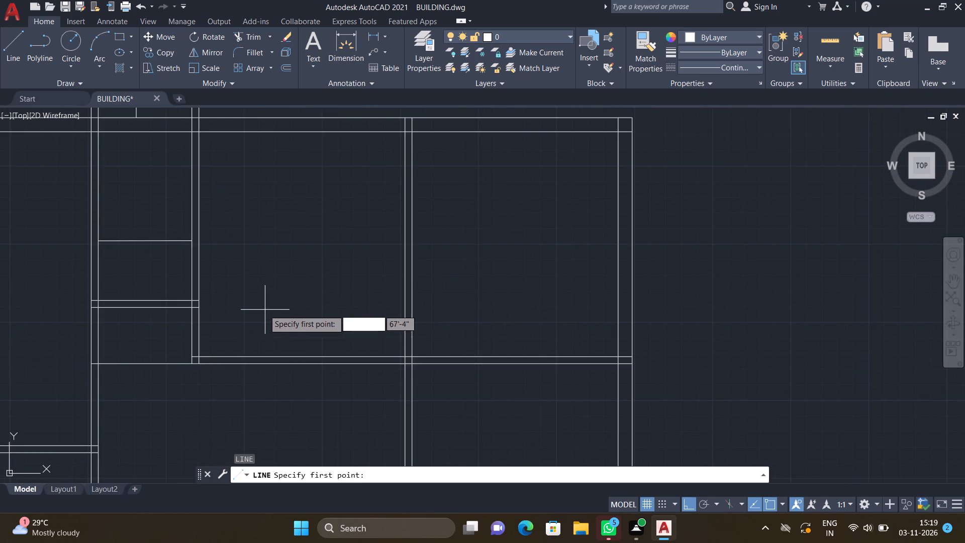
scroll(262, 310, "up", 1)
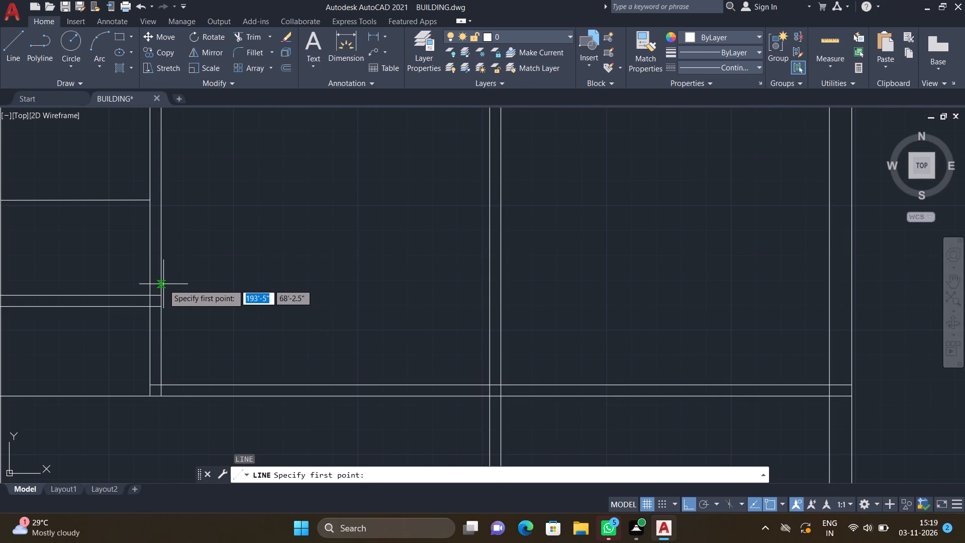
left_click_drag(160, 283, 165, 284)
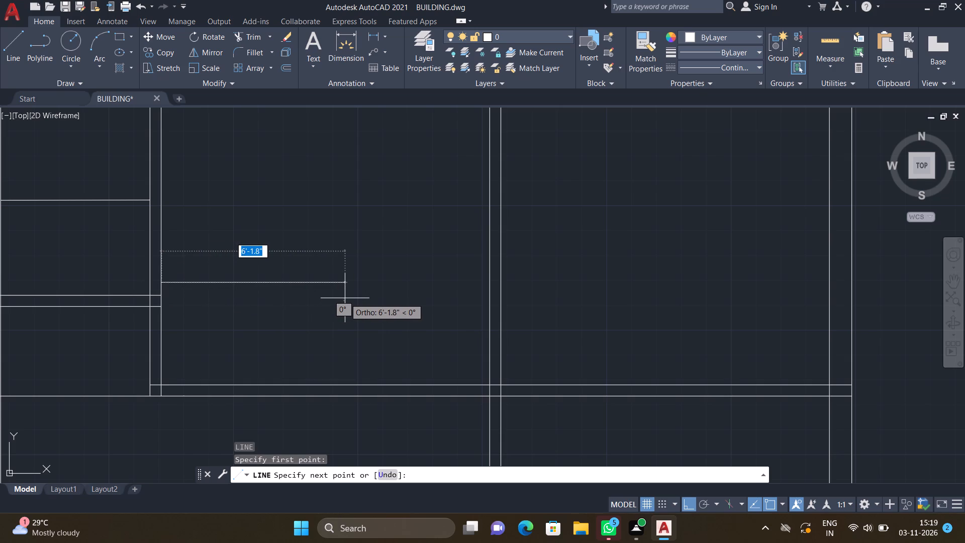
left_click(340, 298)
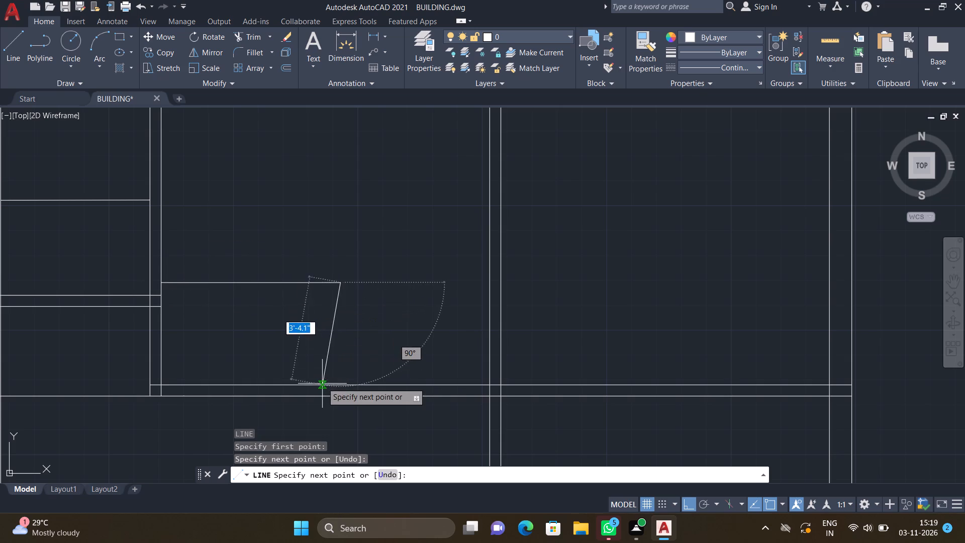
double_click(338, 386)
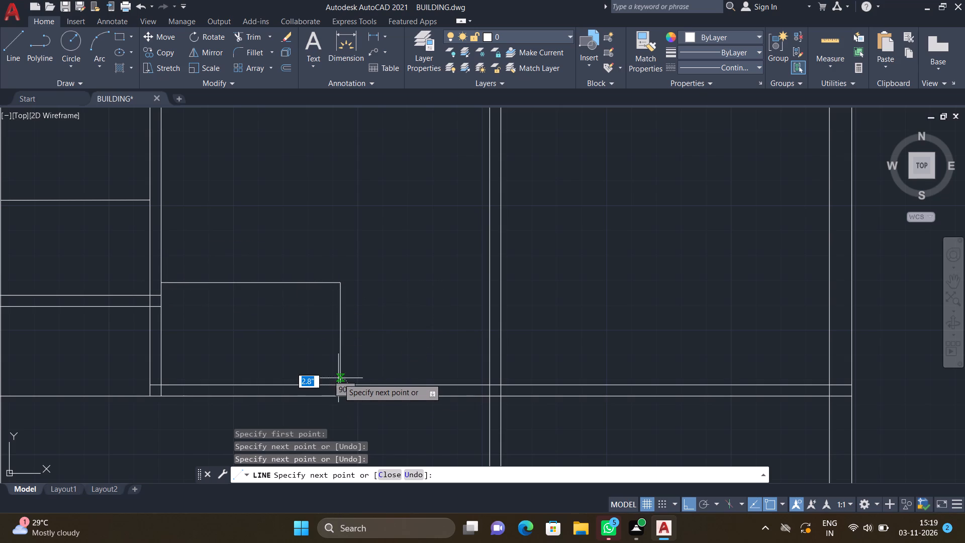
key("Return")
Draw a two-sided outline in the northeast room's southeast corner, rising from the south partition and running east to the wall's inner face.
scroll(334, 375, "down", 3)
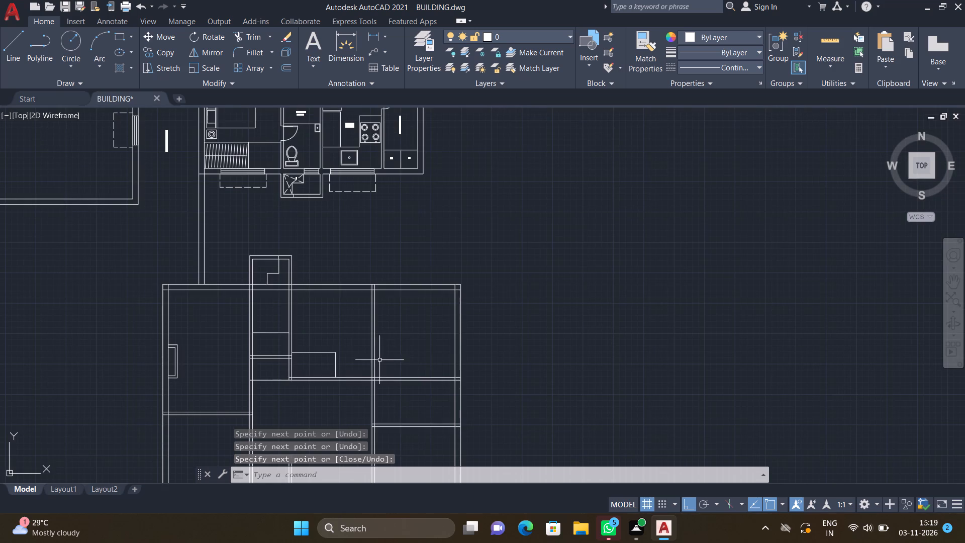
scroll(403, 389, "up", 3)
key("l")
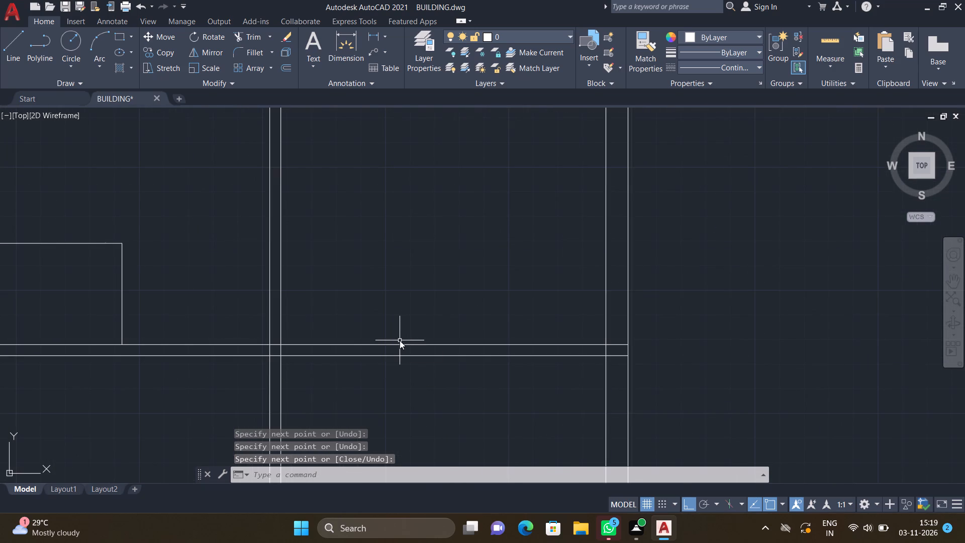
key("Return")
scroll(396, 320, "down", 2)
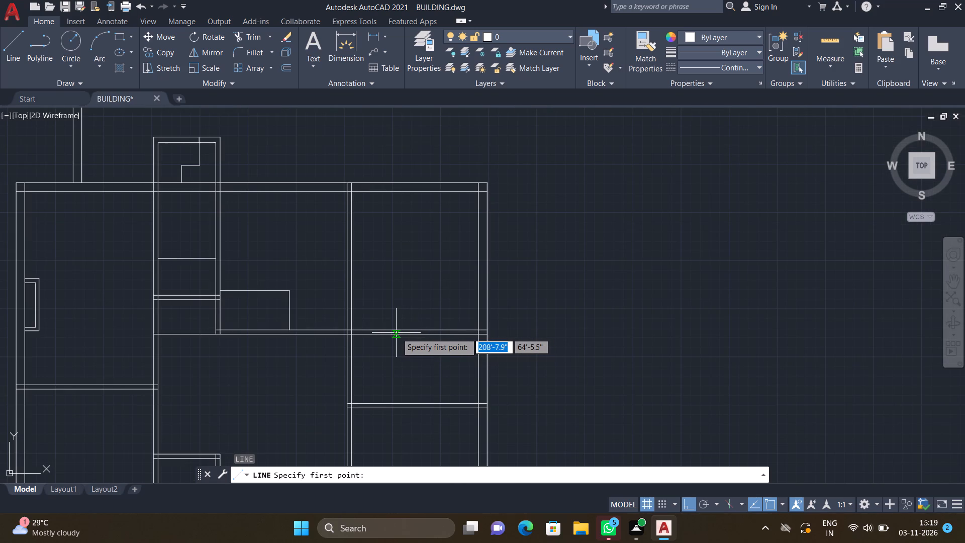
scroll(401, 332, "up", 2)
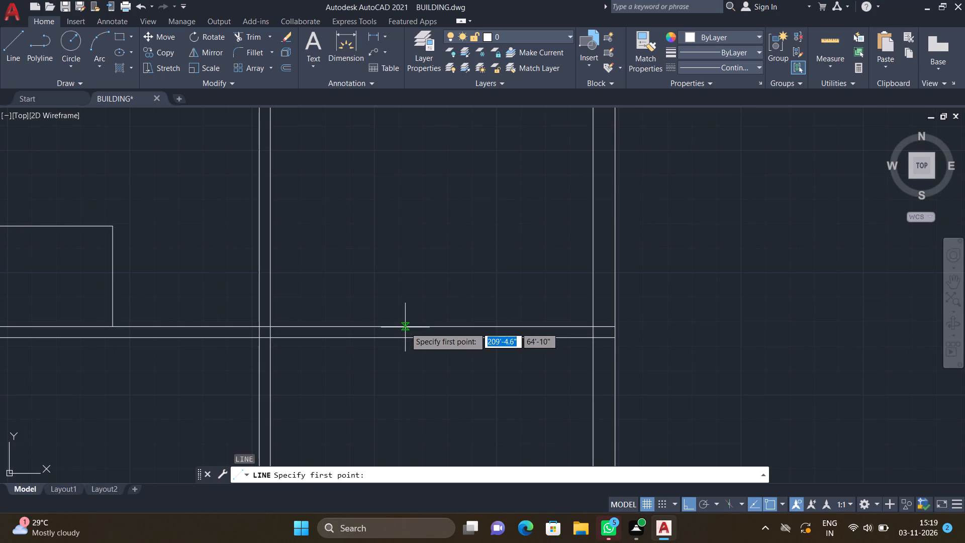
left_click(413, 327)
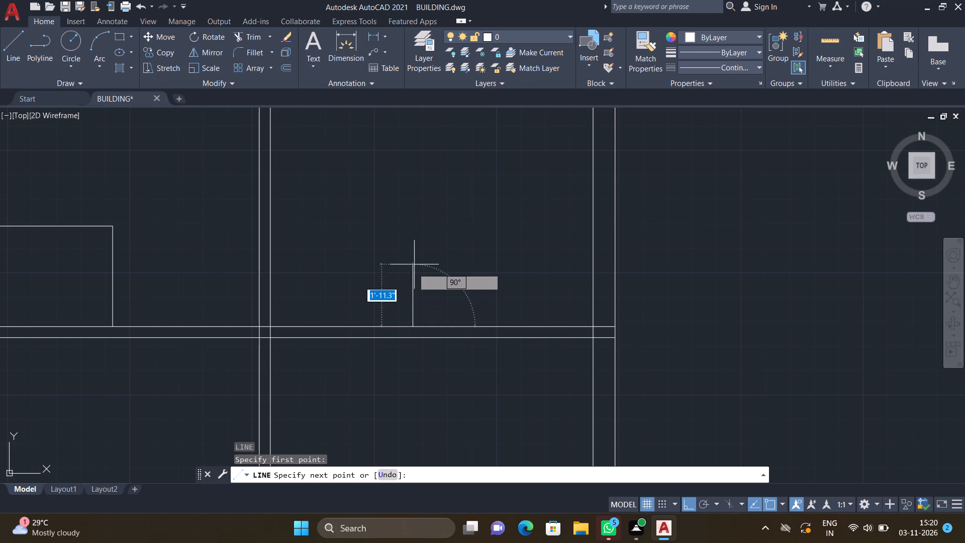
left_click(413, 237)
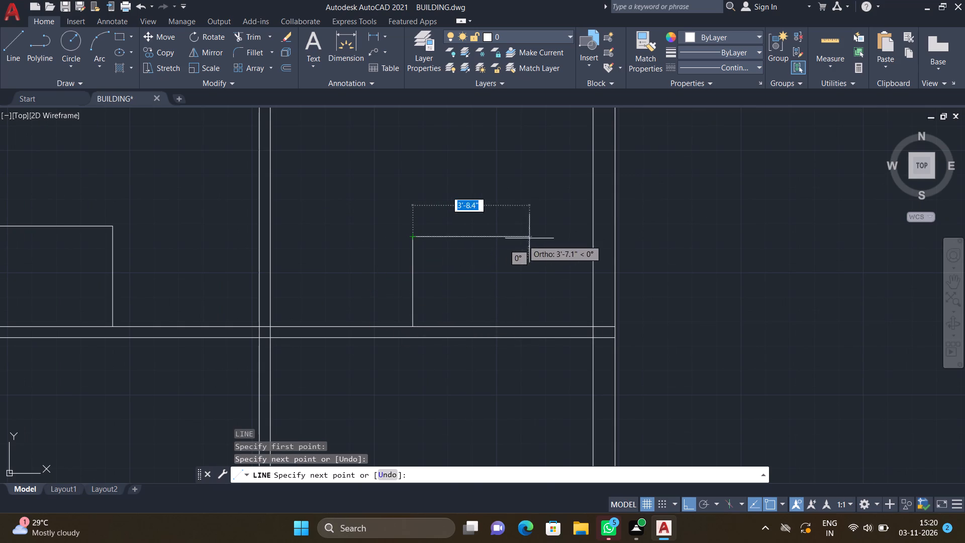
left_click(591, 237)
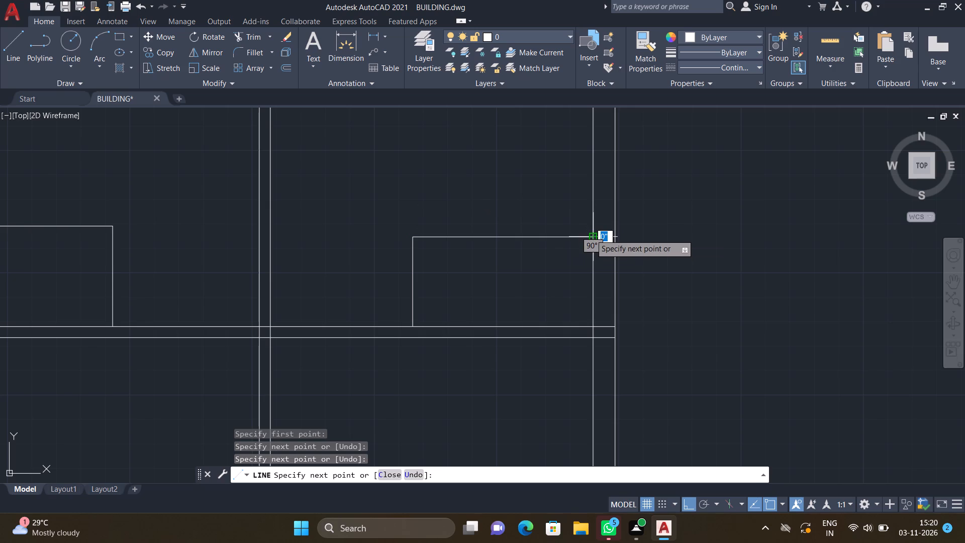
key("Return")
Draw a vertical line about 6'-8" long from the northeast room's corner outline down through the room below to its south partition's lower face.
scroll(585, 231, "down", 3)
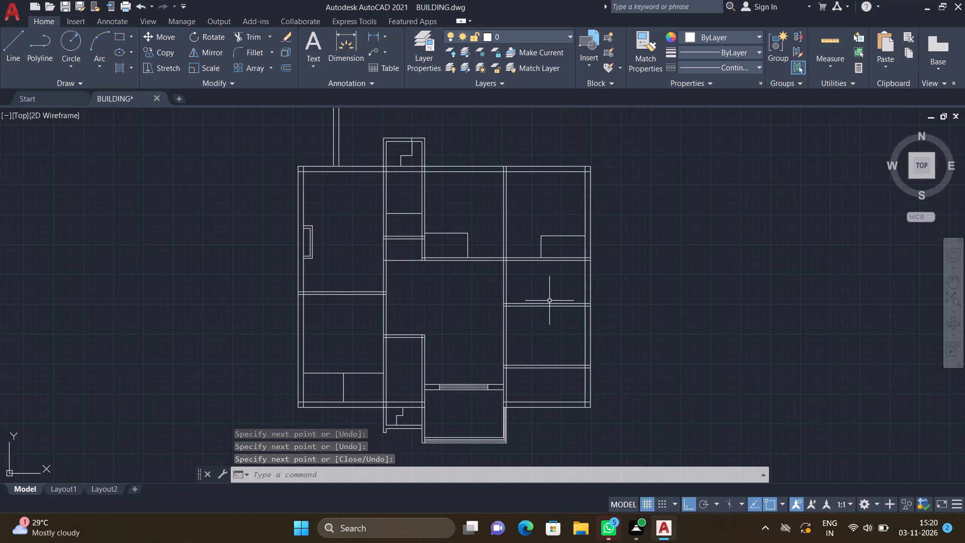
scroll(548, 296, "up", 2)
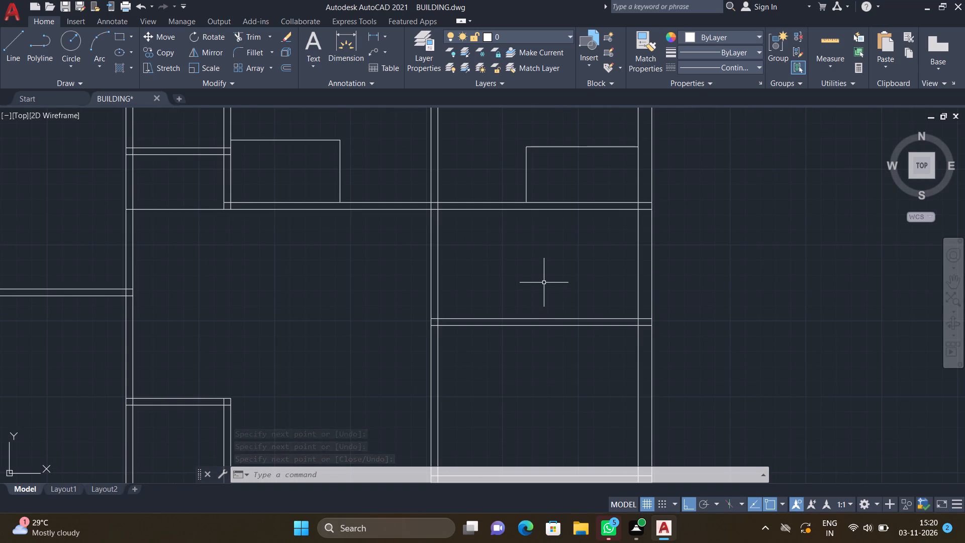
key("l")
key("Return")
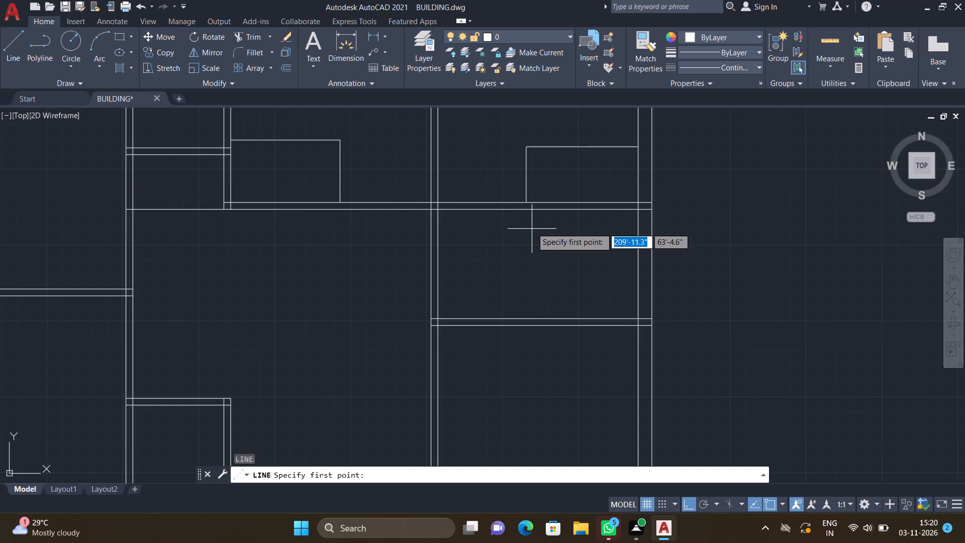
scroll(520, 222, "up", 1)
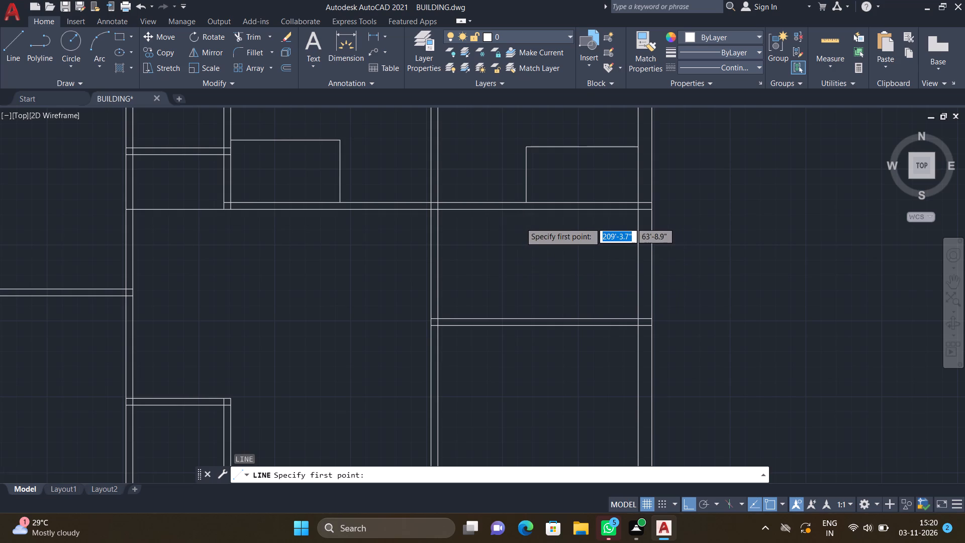
scroll(520, 222, "up", 1)
left_click(529, 175)
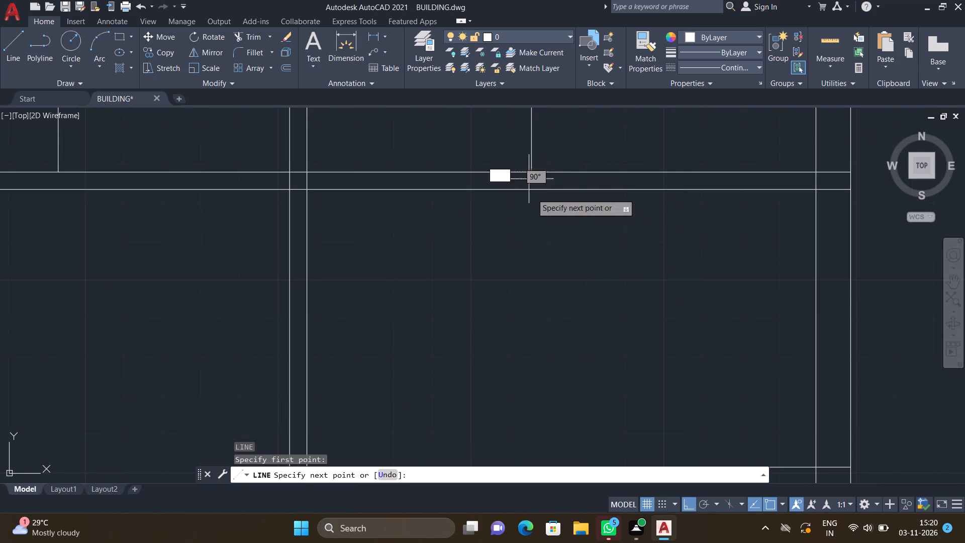
scroll(535, 284, "down", 2)
scroll(533, 356, "up", 2)
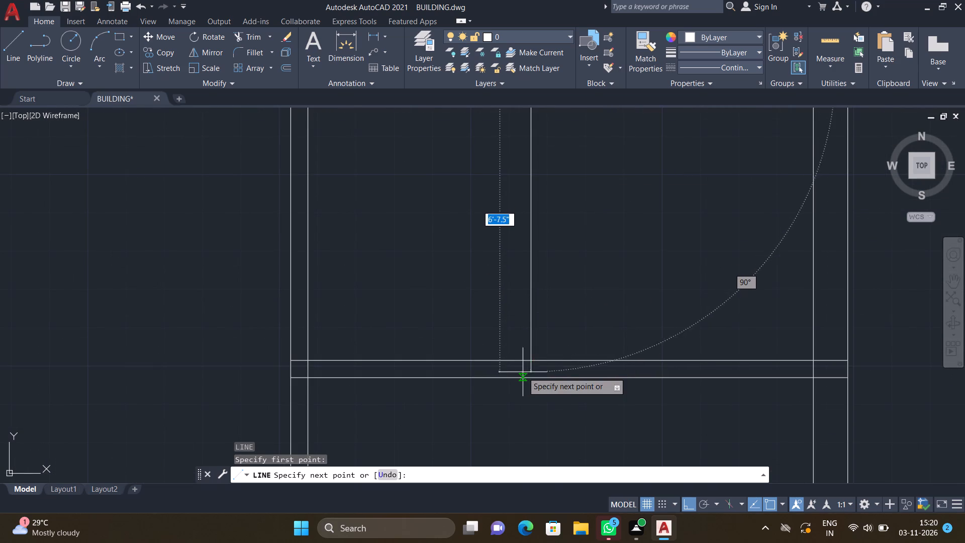
left_click(527, 379)
key("Return")
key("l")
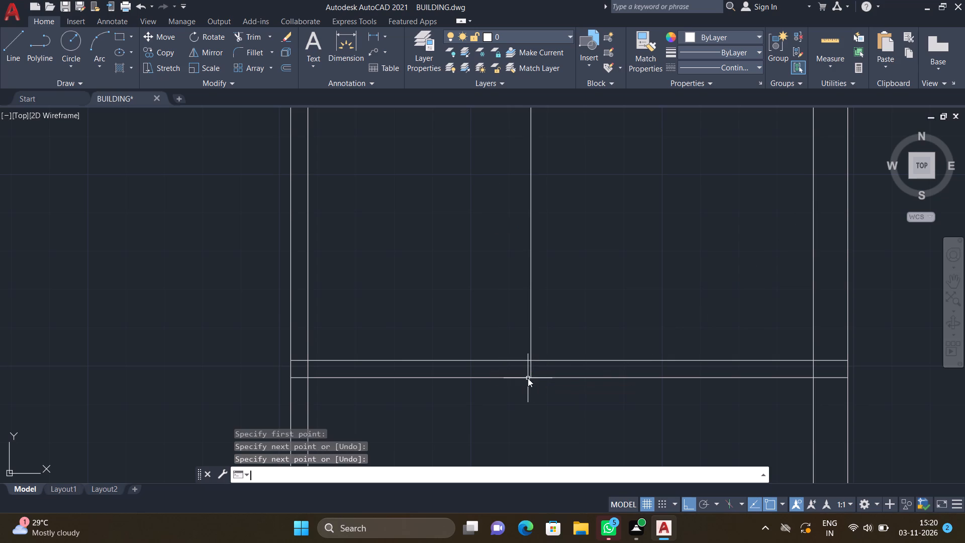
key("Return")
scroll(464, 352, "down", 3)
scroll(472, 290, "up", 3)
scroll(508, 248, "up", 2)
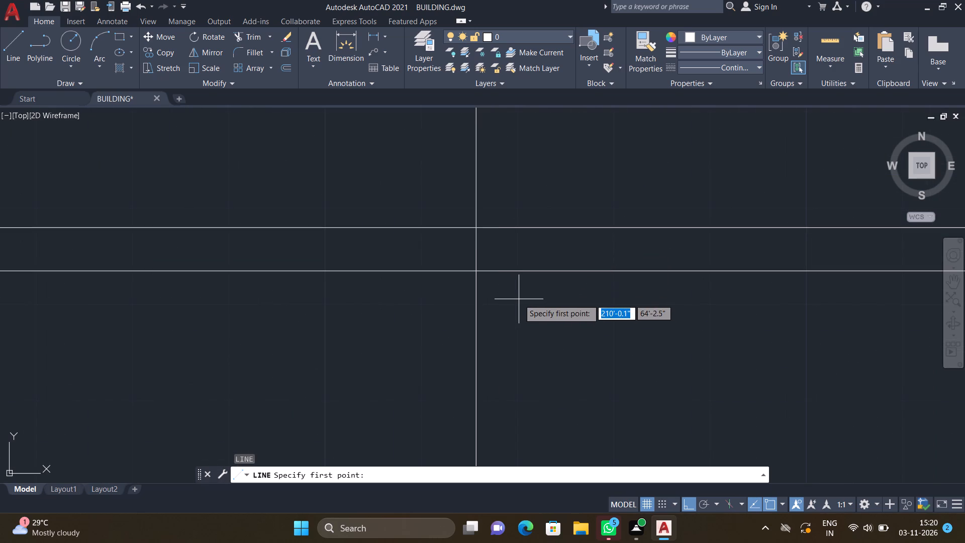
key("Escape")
Offset the vertical line through the room below the northeast room 4.5" to the east.
key("o")
key("Return")
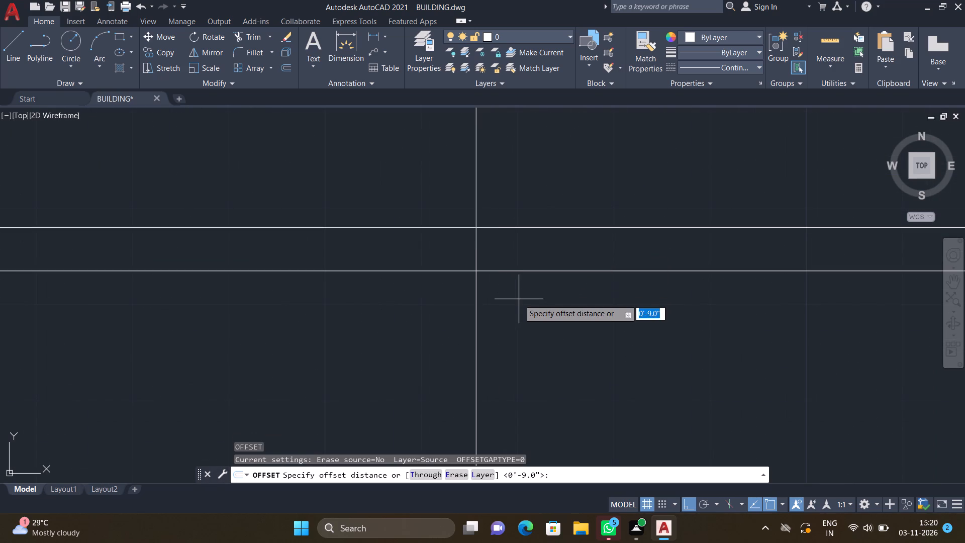
type("4.5\"")
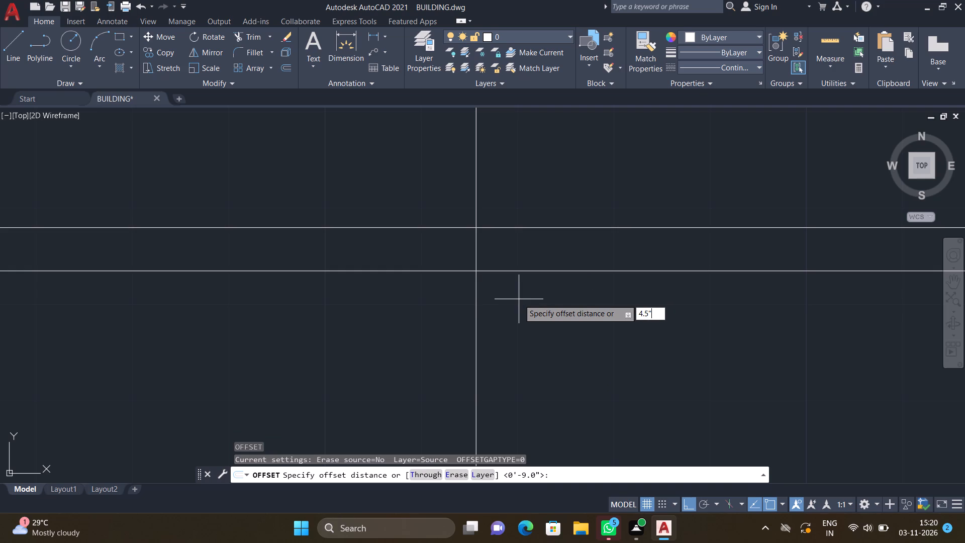
key("Return")
scroll(471, 280, "down", 3)
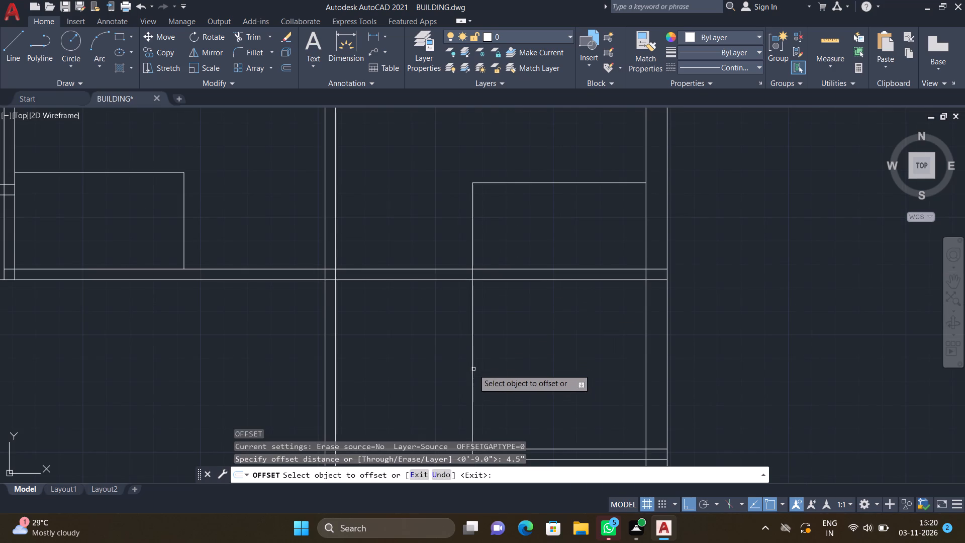
left_click(471, 365)
left_click(509, 356)
key("Return")
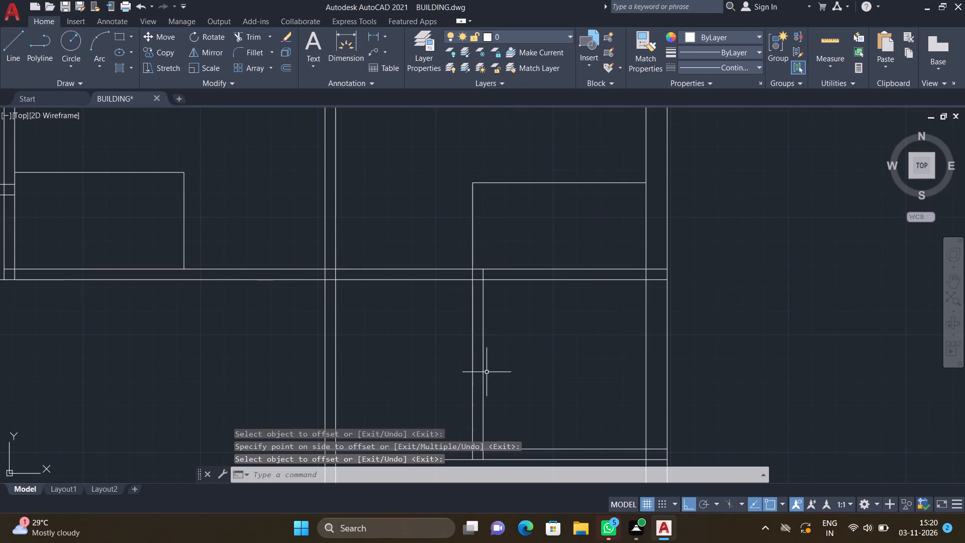
Draw a stepped outline between the partitions of the next room south, running down, east about 5', down about 3', west, and down again.
scroll(458, 405, "down", 6)
scroll(438, 427, "up", 2)
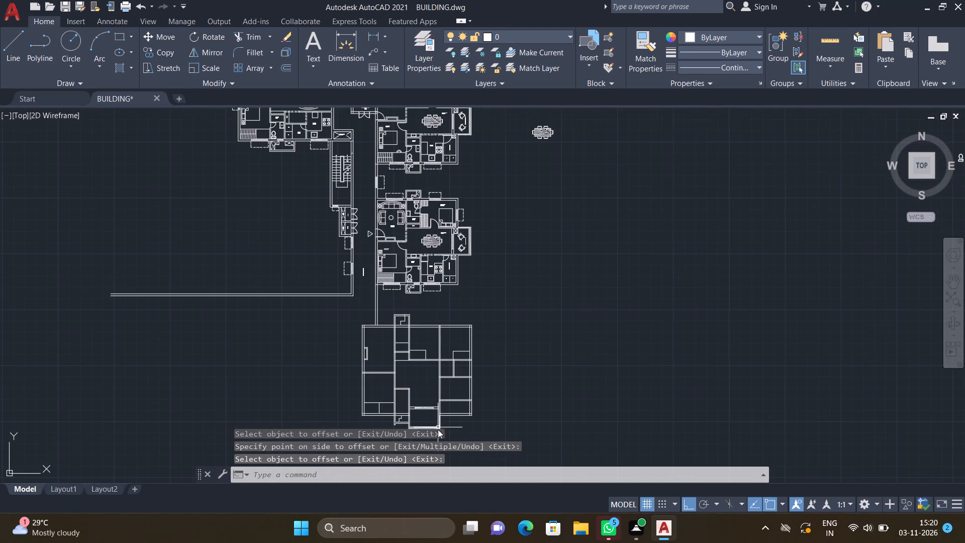
scroll(438, 429, "up", 4)
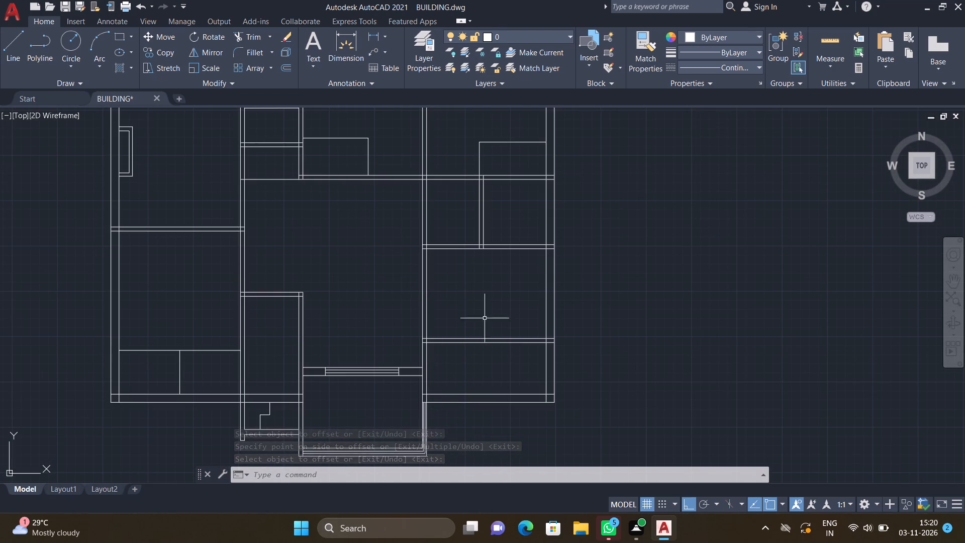
key("l")
key("Return")
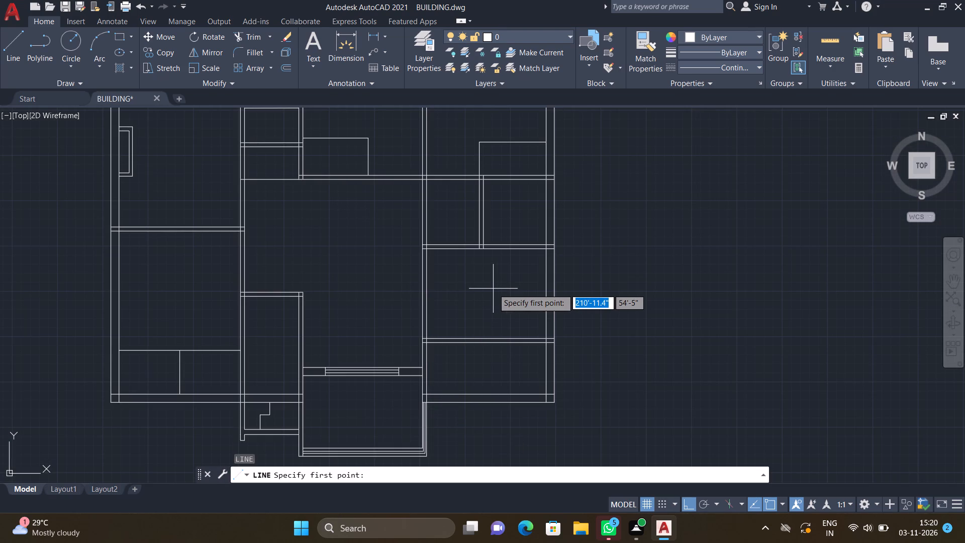
scroll(468, 265, "up", 2)
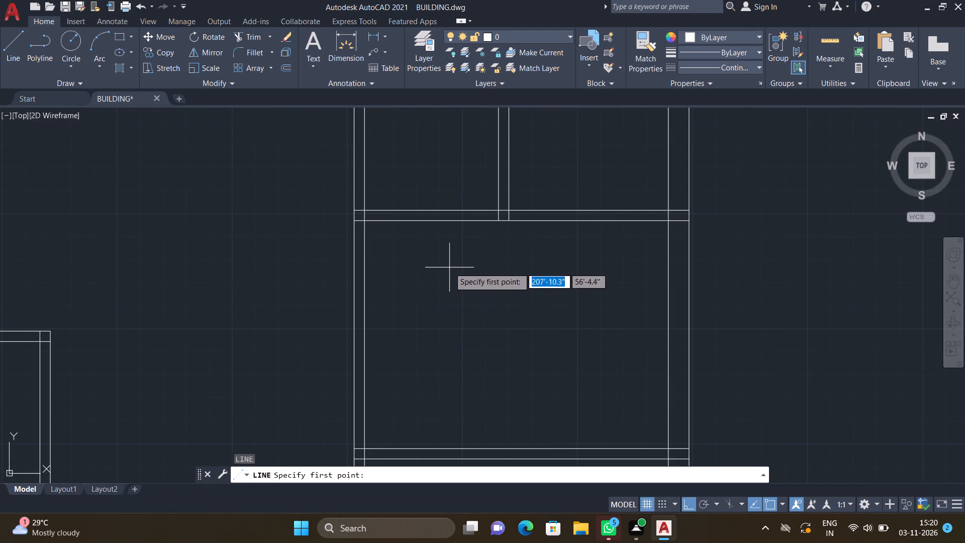
left_click(459, 222)
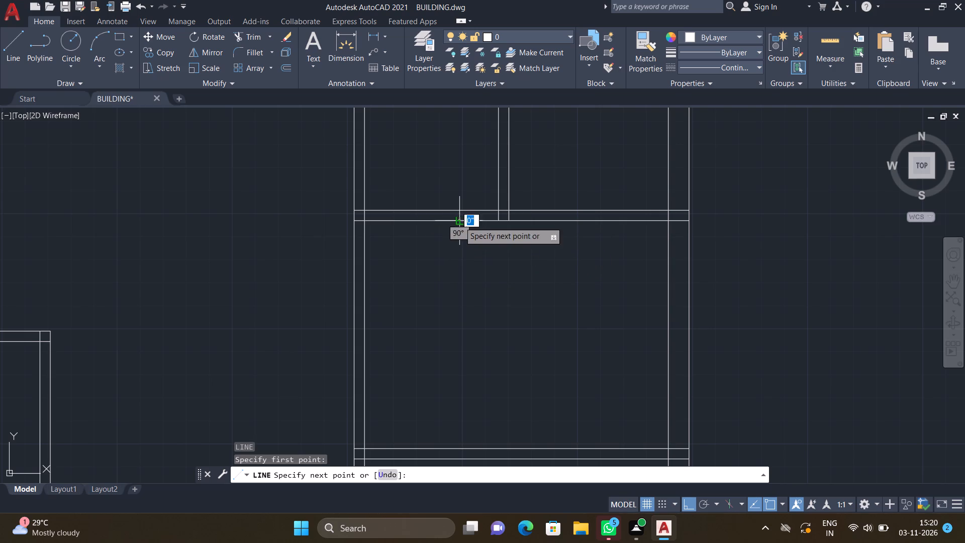
left_click(459, 290)
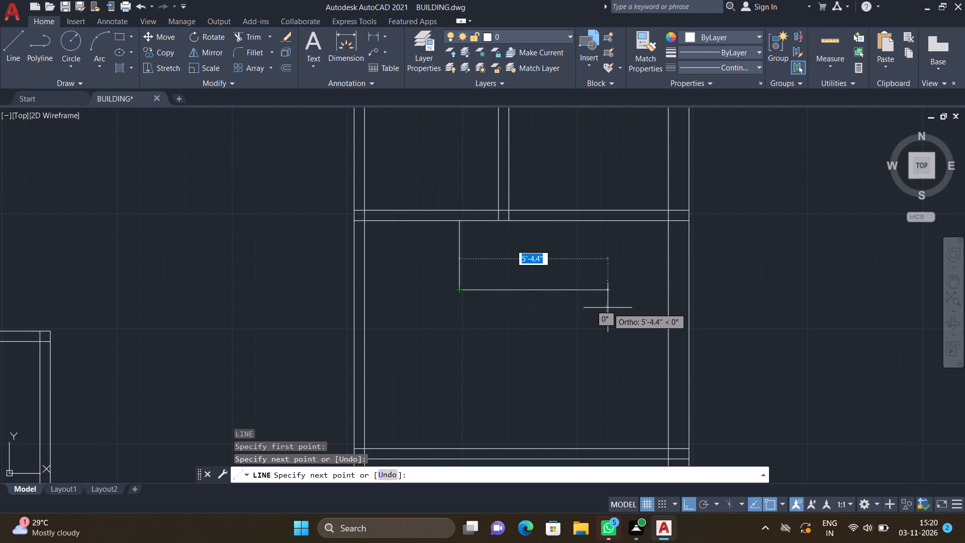
scroll(605, 307, "up", 1)
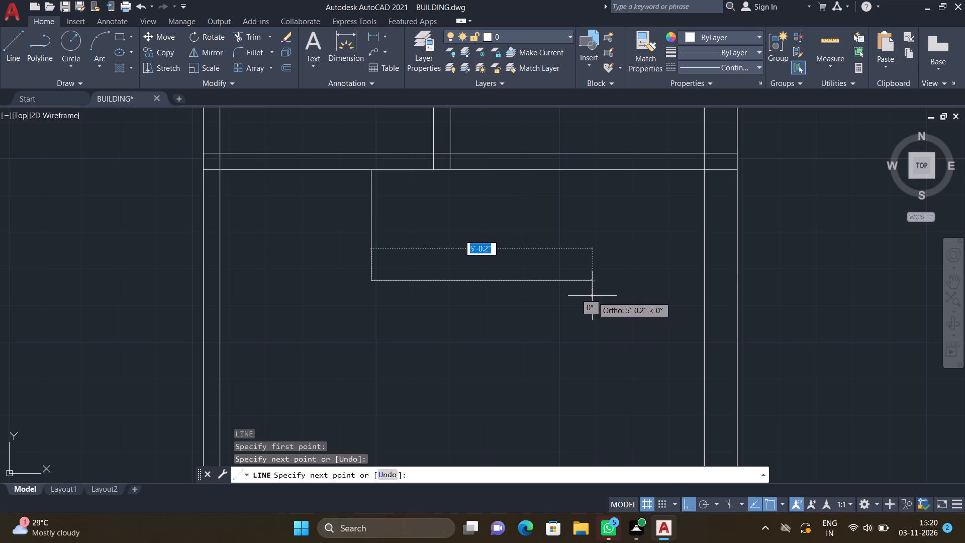
left_click(590, 294)
scroll(591, 332, "down", 4)
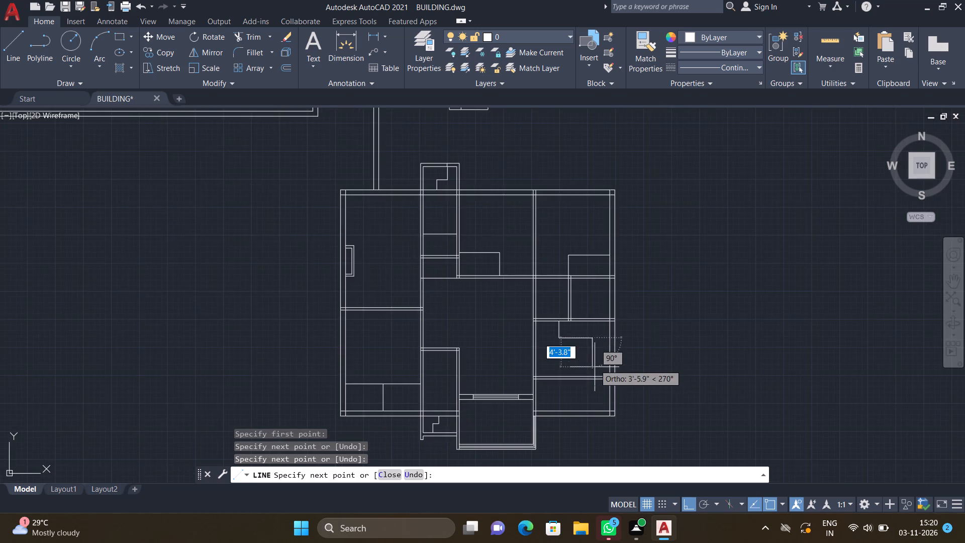
scroll(595, 367, "up", 3)
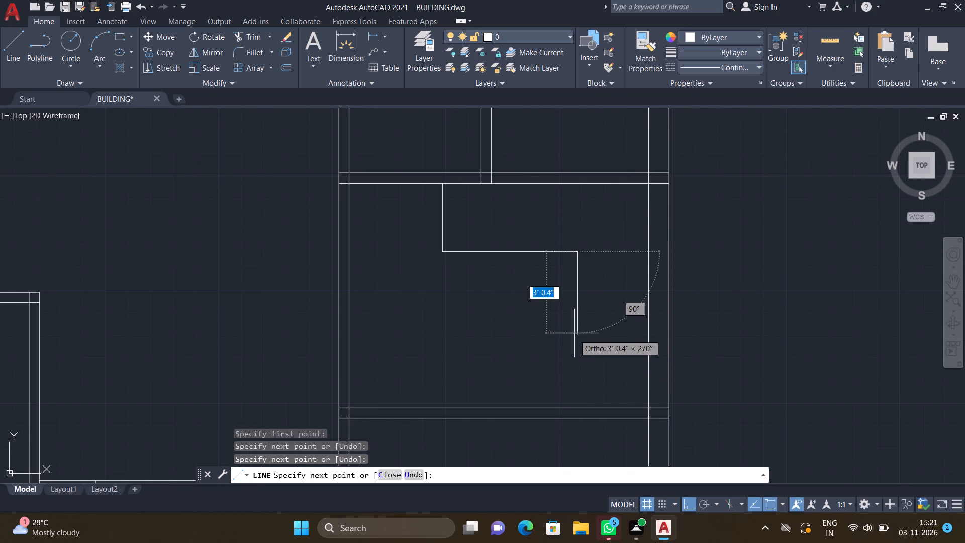
left_click(574, 333)
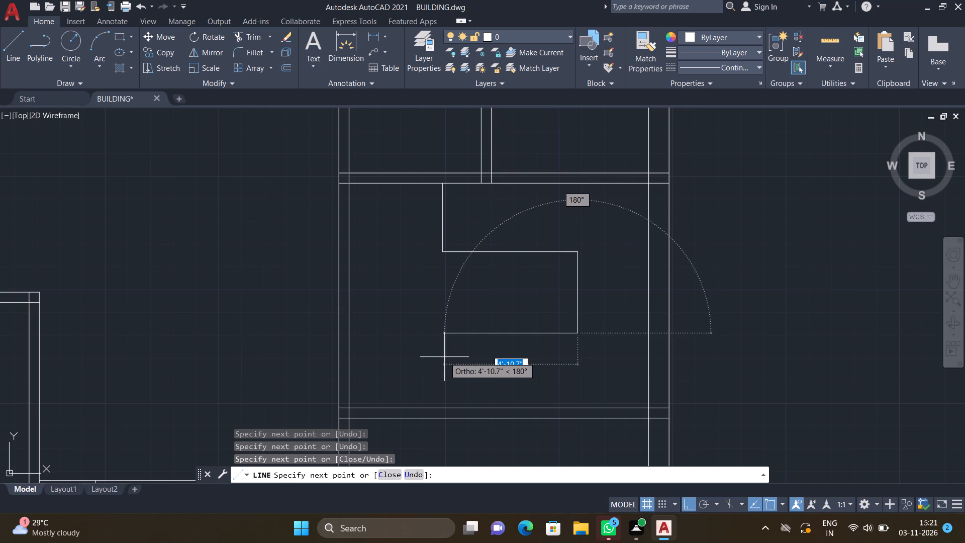
left_click(487, 350)
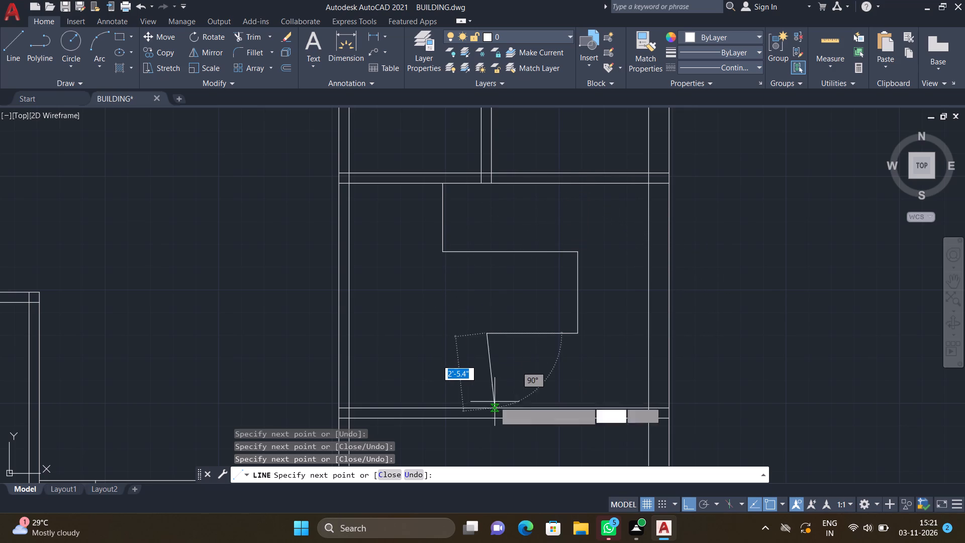
left_click(489, 407)
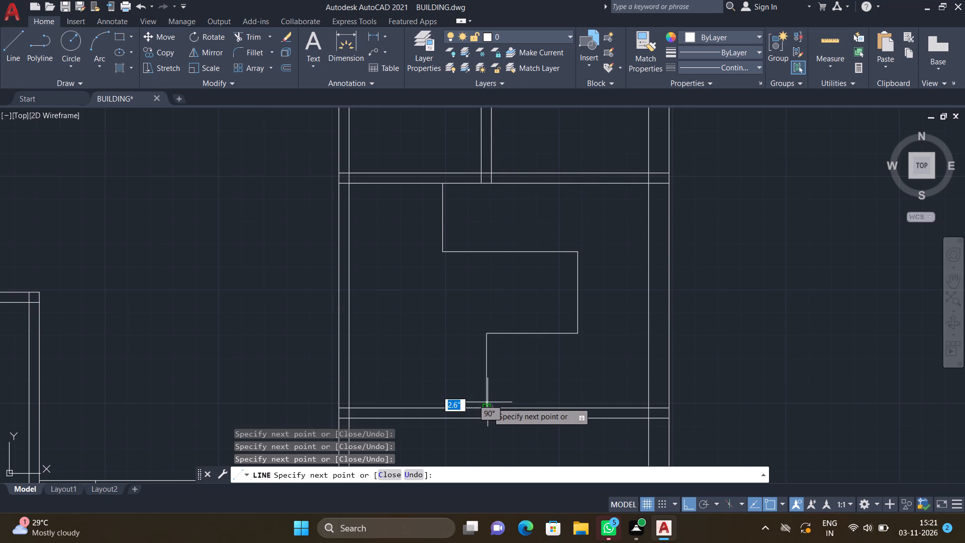
key("Return")
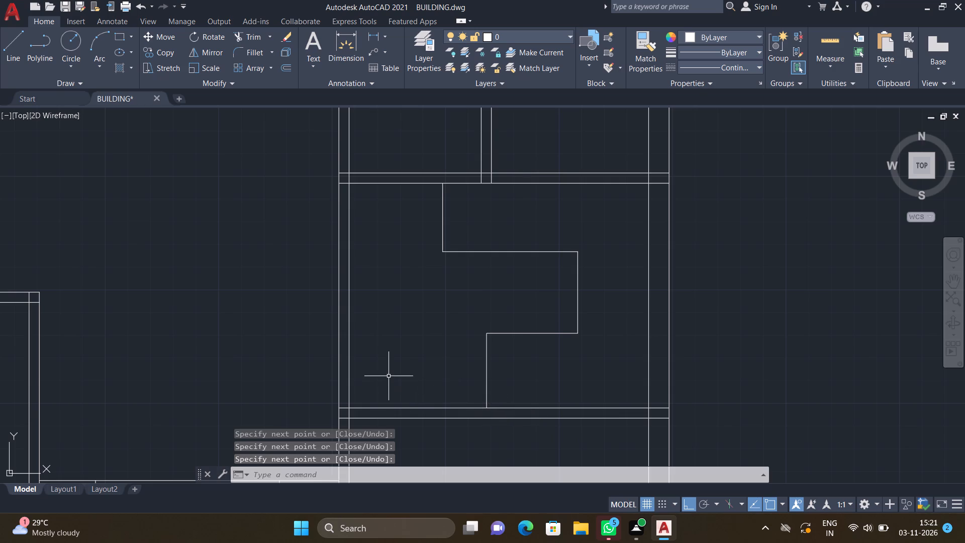
Draw a two-sided outline about 1'-8" wide and 2'-8" deep enclosing the southwest corner of the stepped-outline room.
key("l")
key("Return")
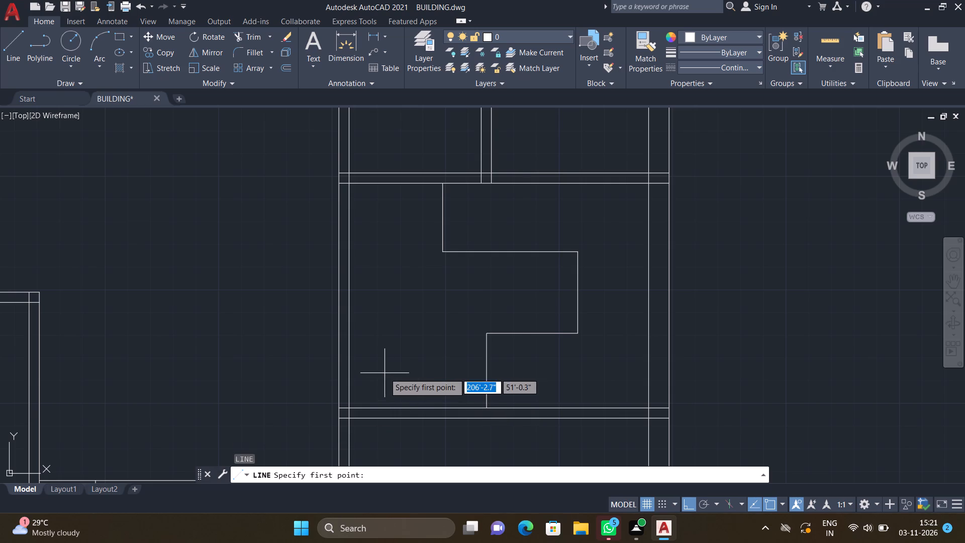
left_click(350, 335)
scroll(402, 343, "up", 1)
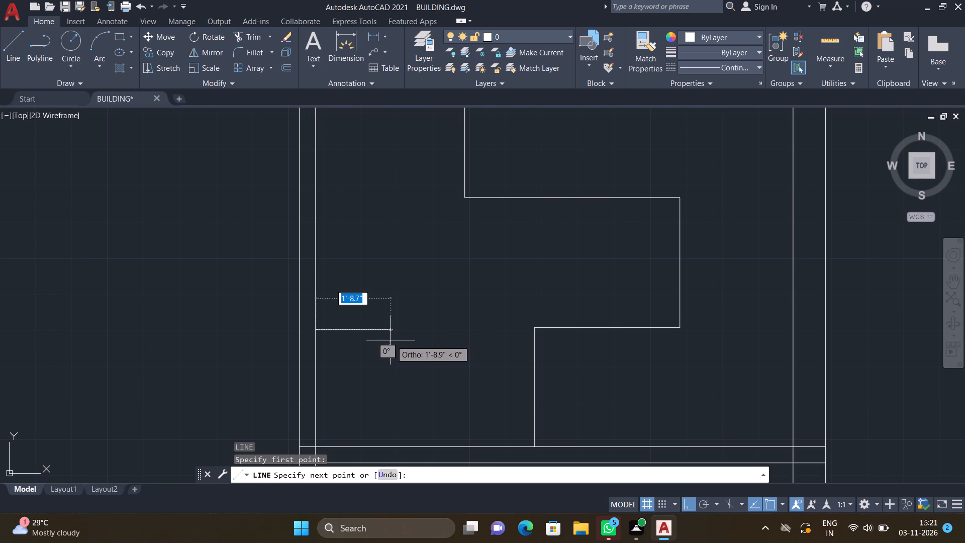
left_click(386, 339)
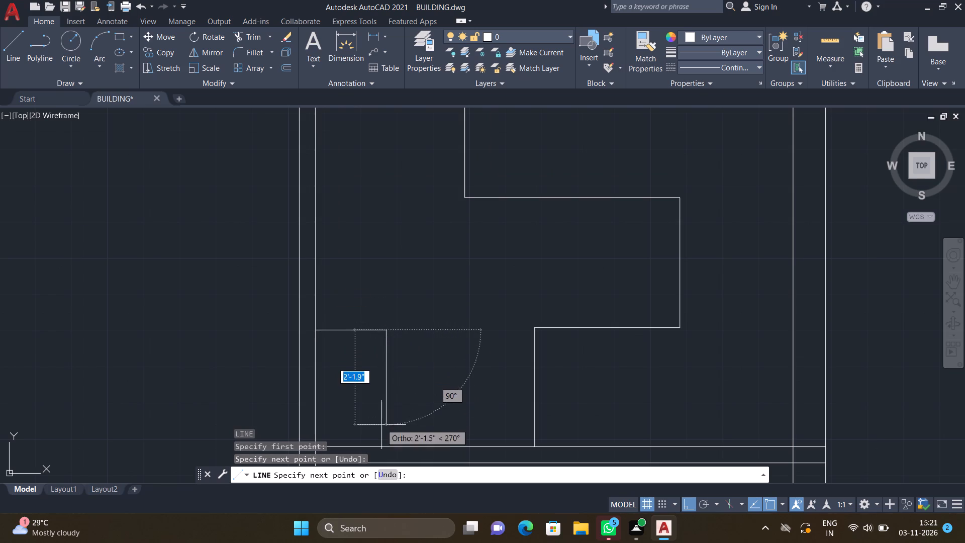
left_click(388, 445)
key("Return")
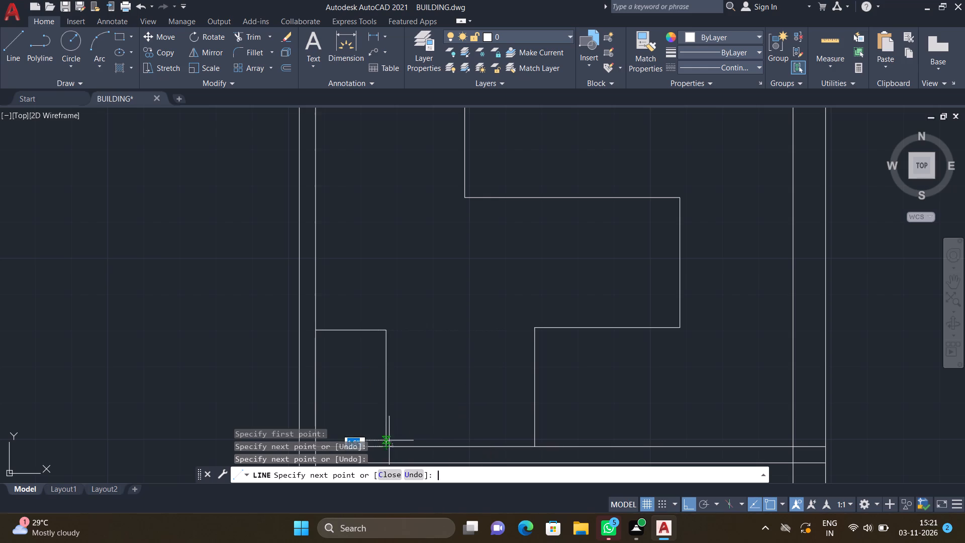
Draw a rectangle about 2'-5" by 2'-8" against the same room's north partition, just west of the stepped outline.
scroll(364, 391, "down", 2)
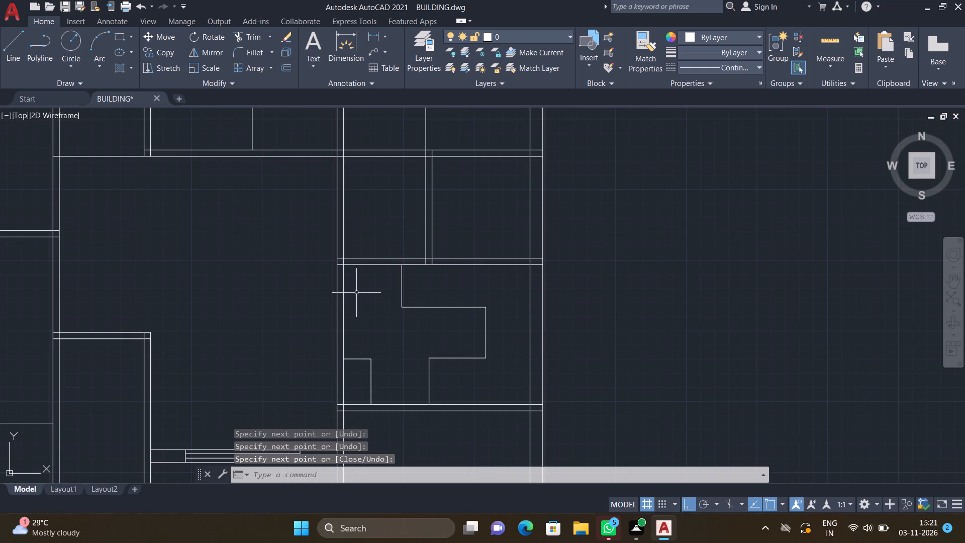
scroll(361, 289, "up", 2)
type("REC")
key("Return")
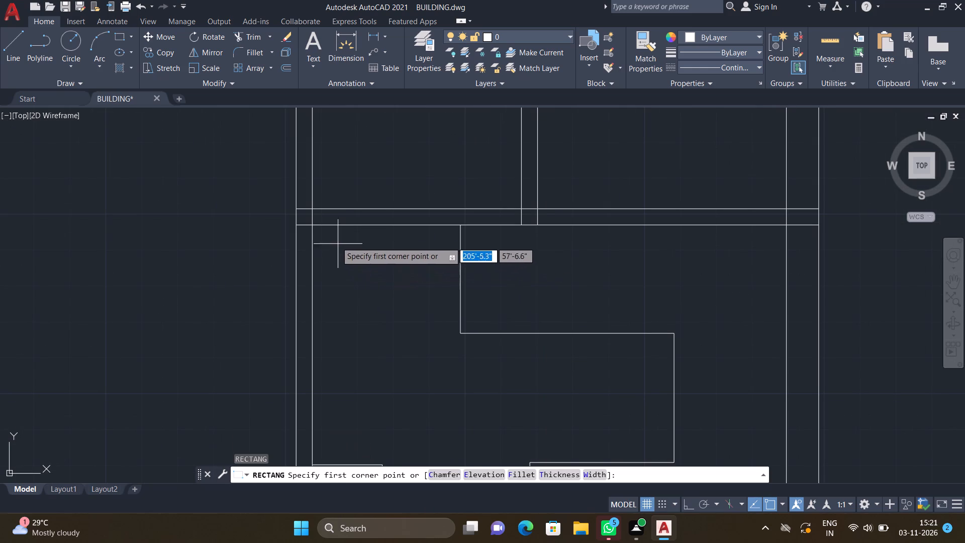
left_click(336, 226)
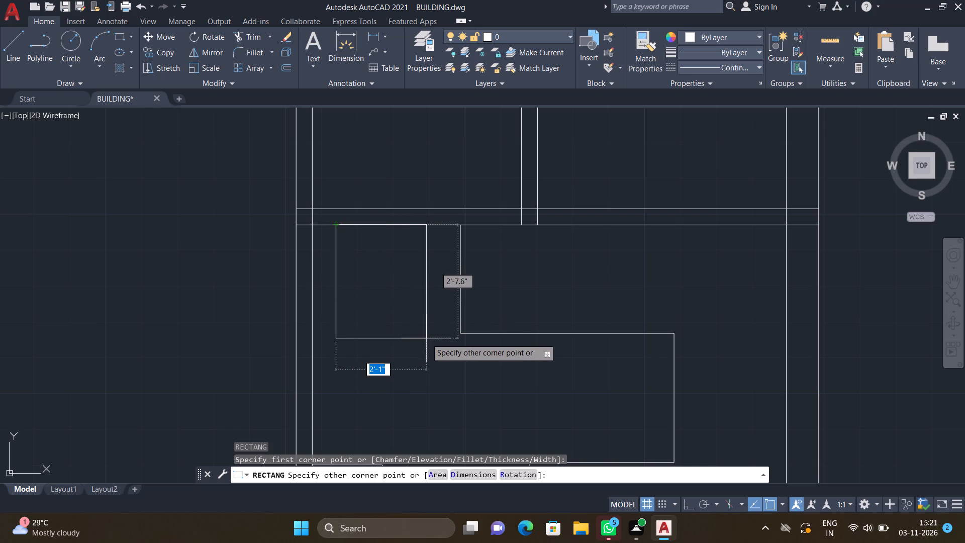
left_click(442, 338)
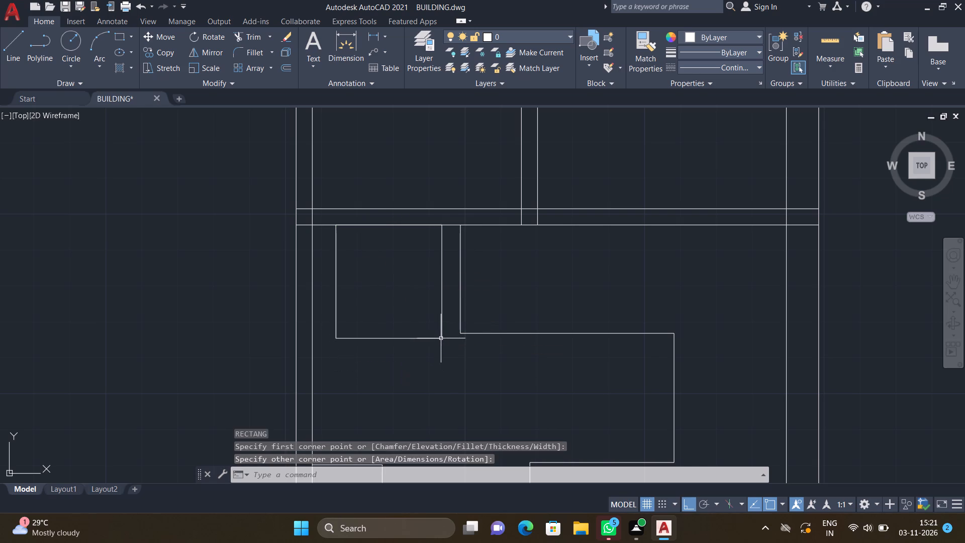
Draw a vertical line about 4'-9" long near the southeast room's west side, from the partition's lower face to the south wall's inner face.
scroll(398, 331, "up", 1)
scroll(394, 315, "down", 4)
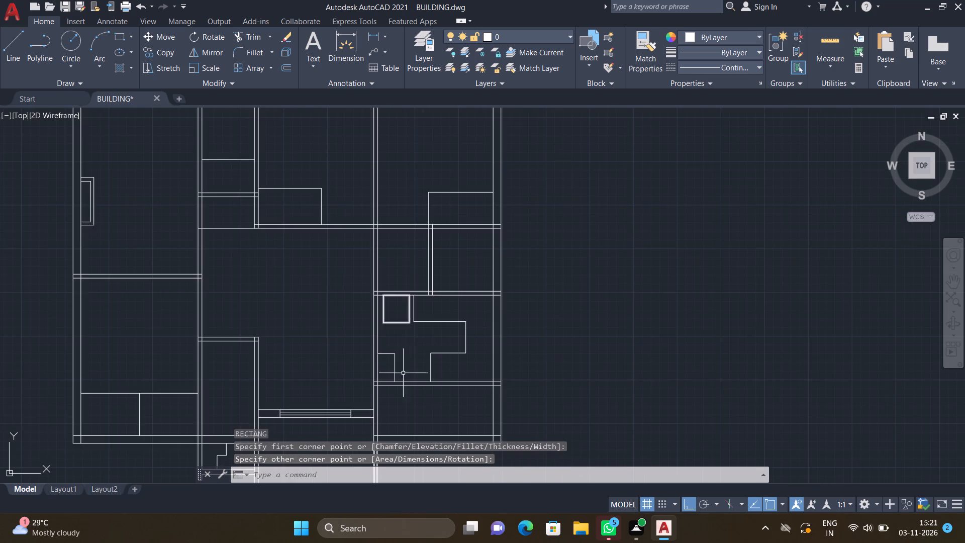
scroll(398, 387, "down", 2)
scroll(397, 411, "up", 3)
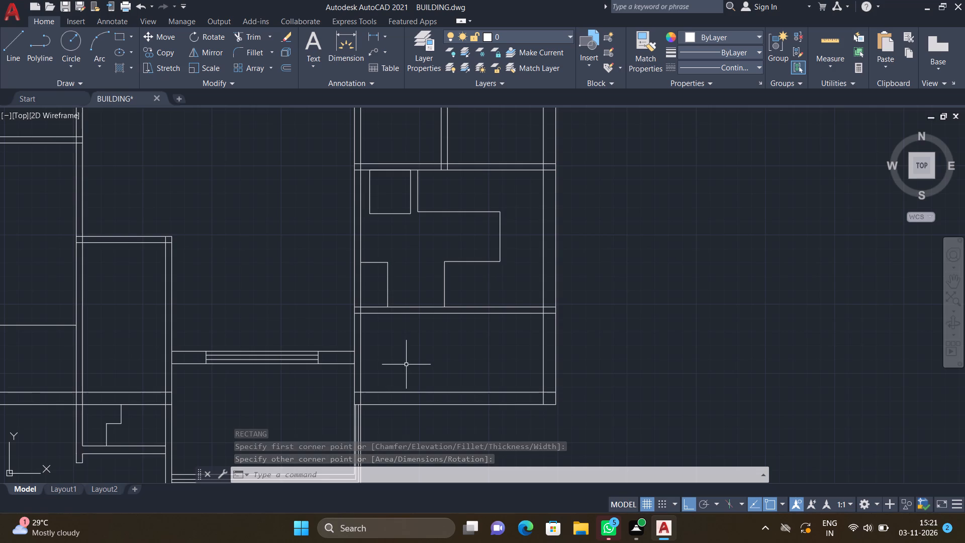
scroll(402, 370, "up", 2)
key("l")
key("Return")
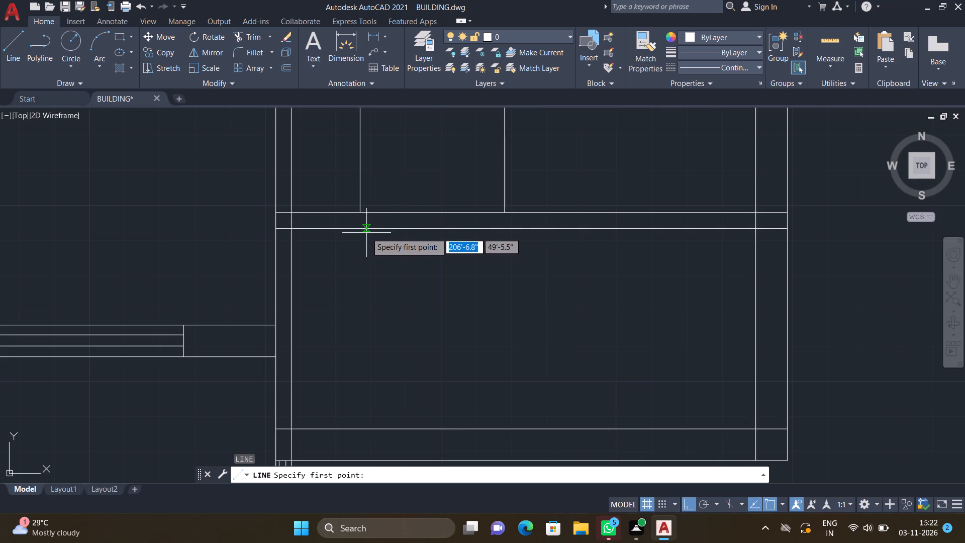
left_click_drag(367, 230, 369, 244)
scroll(362, 412, "down", 1)
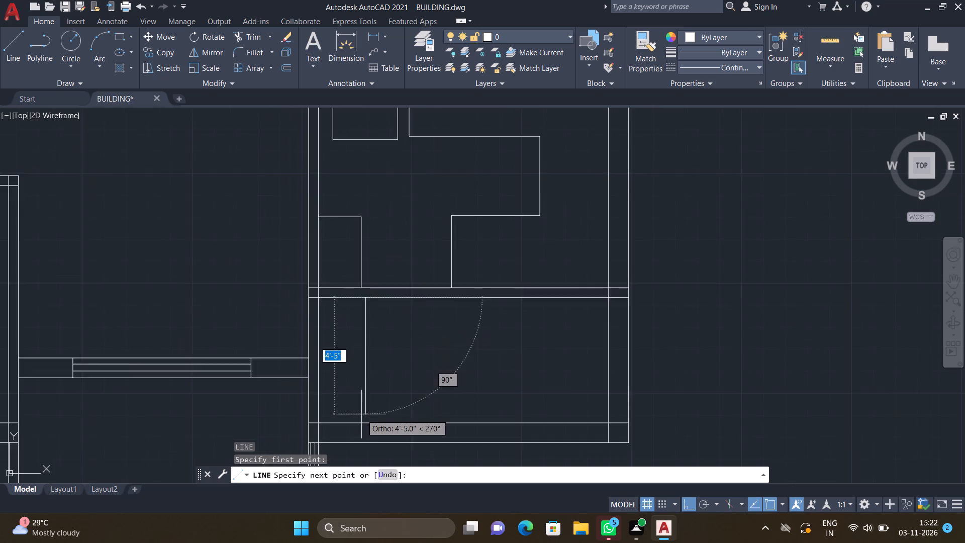
scroll(361, 415, "up", 2)
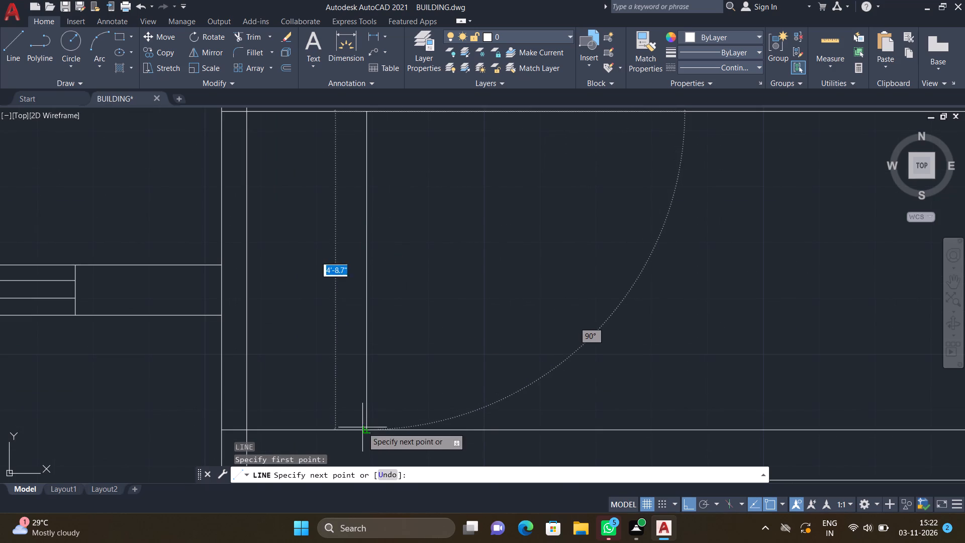
left_click(363, 425)
key("Return")
Draw a horizontal line about 1'-9" long dividing the southeast room's west strip, from its vertical line to the west wall's inner face.
scroll(363, 420, "up", 1)
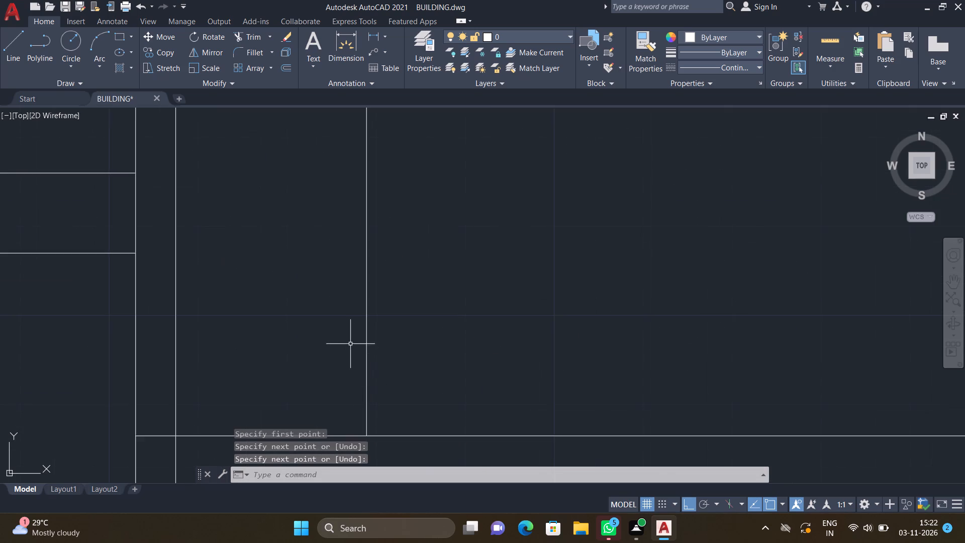
scroll(347, 341, "down", 3)
key("l")
key("Return")
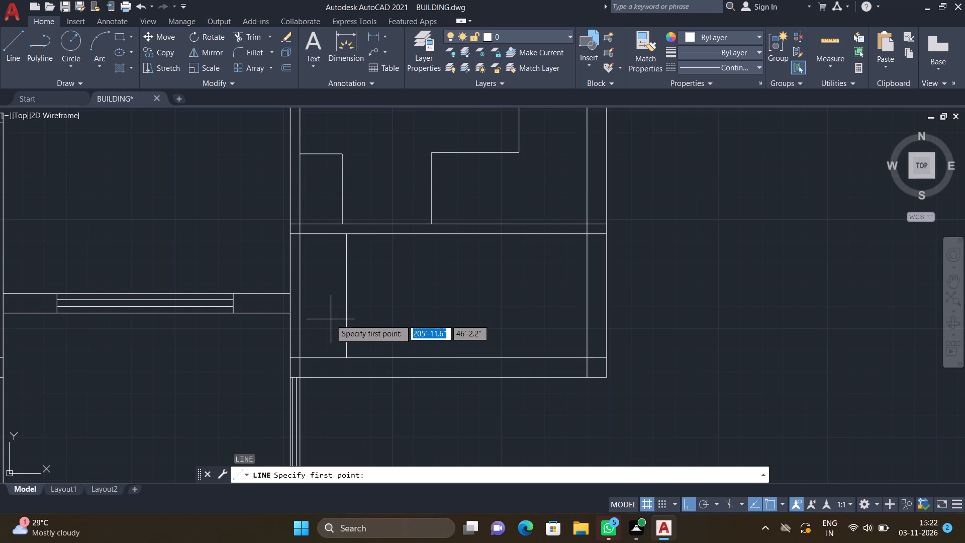
scroll(346, 304, "up", 2)
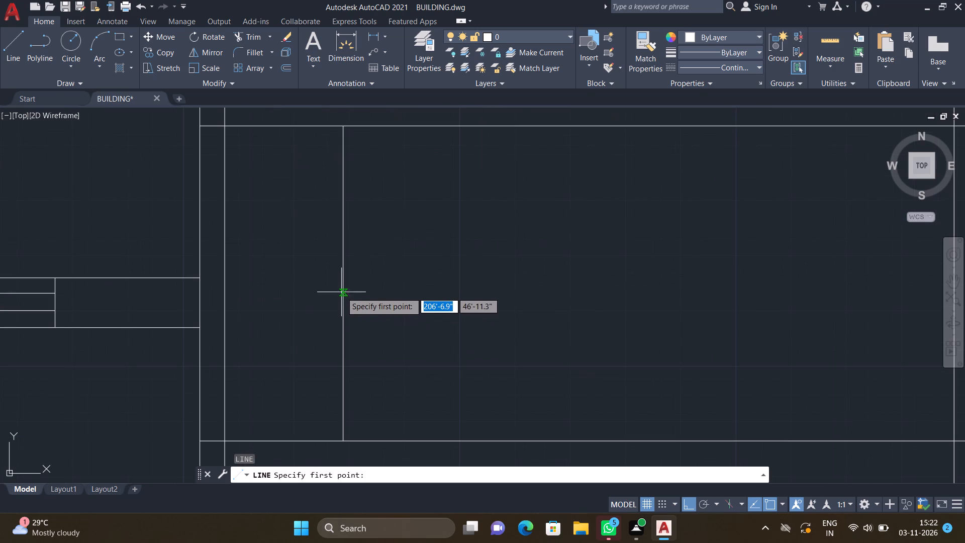
left_click(342, 287)
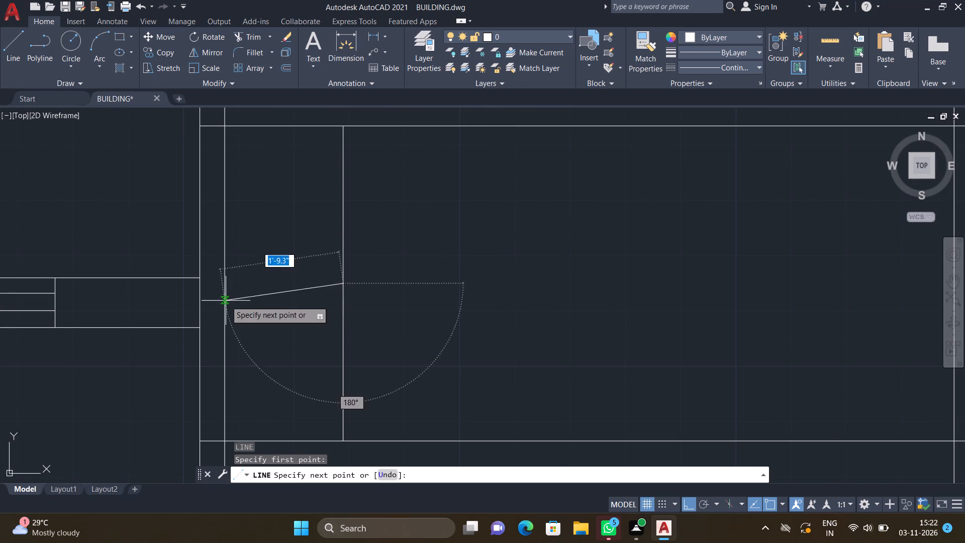
scroll(226, 300, "up", 2)
left_click(220, 263)
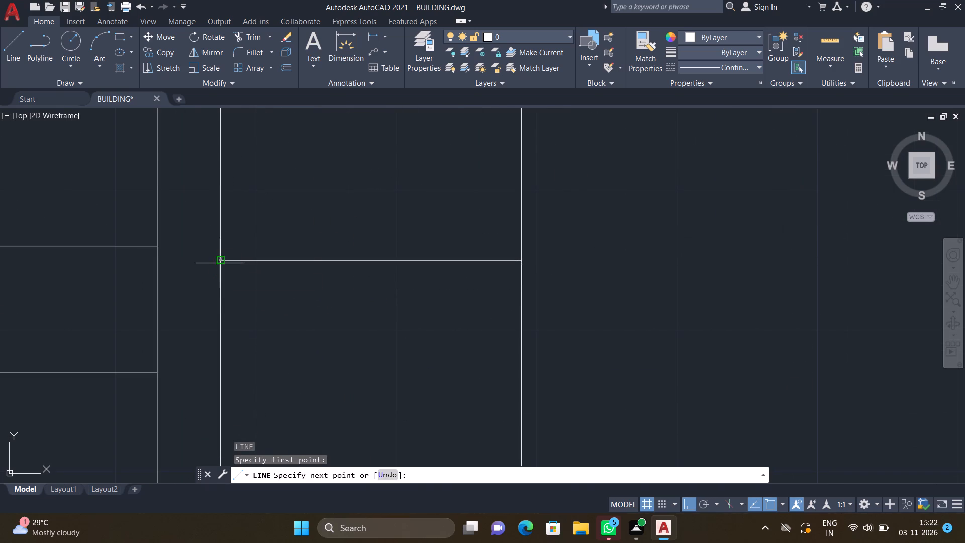
key("Return")
scroll(222, 258, "down", 6)
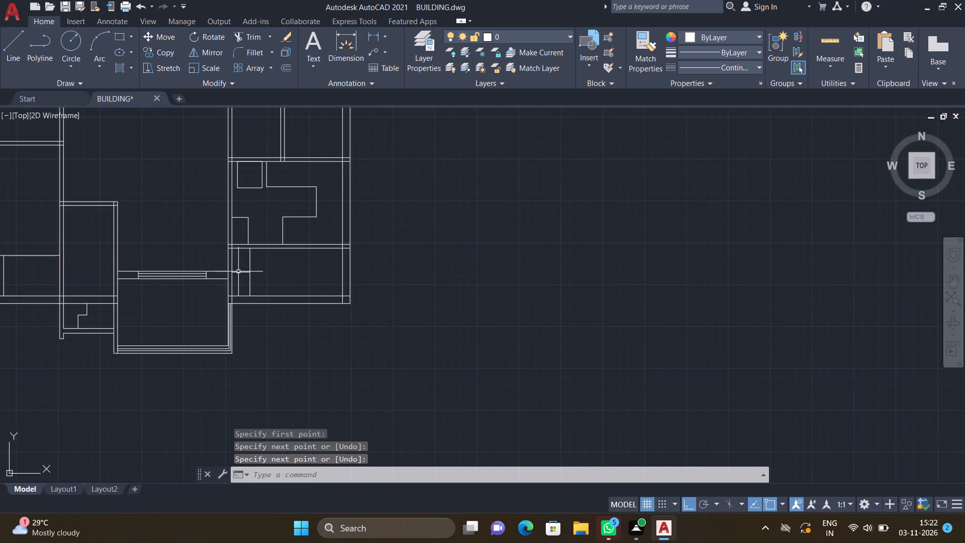
Draw a two-sided outline about 1'-2" by 1'-2" enclosing the southeast room's northeast corner, from the partition to the east wall's inner face.
scroll(313, 256, "up", 3)
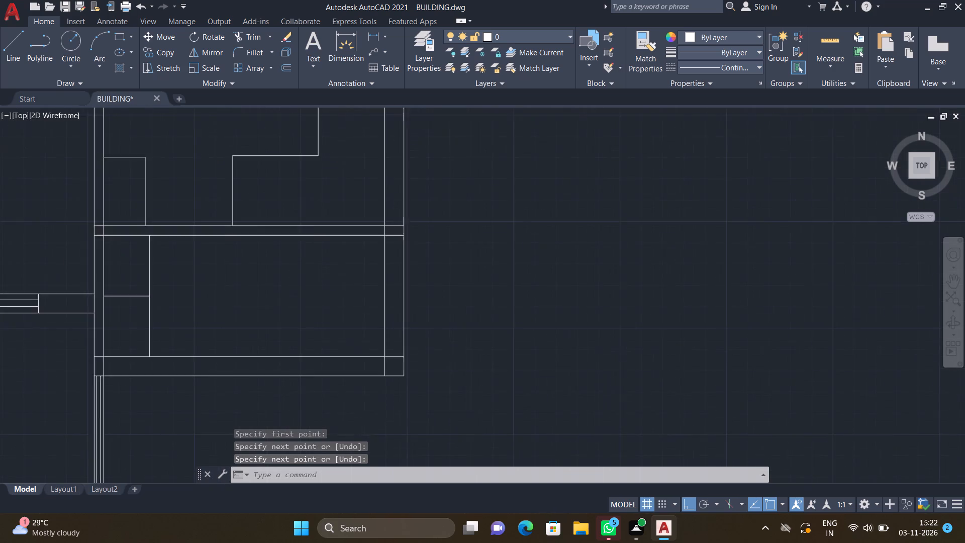
key("l")
key("Return")
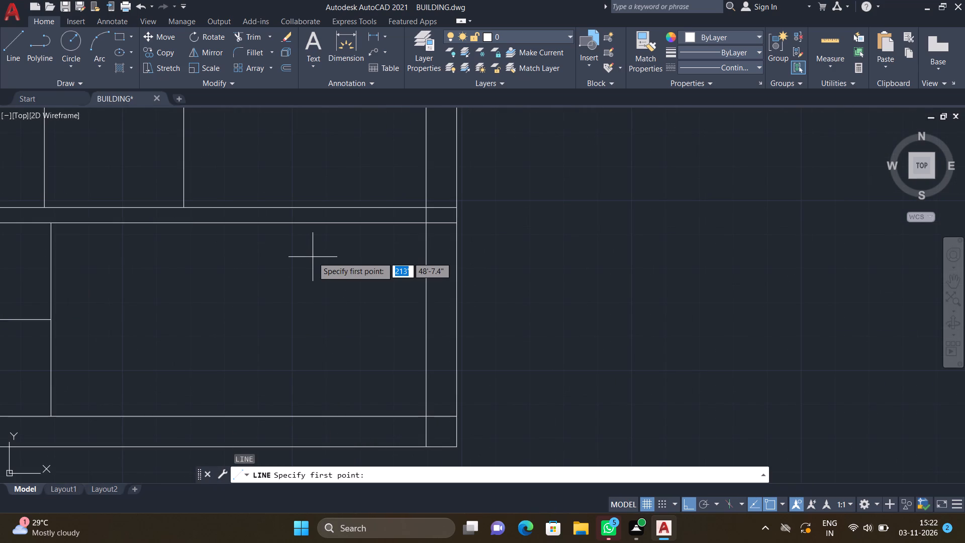
scroll(368, 228, "up", 2)
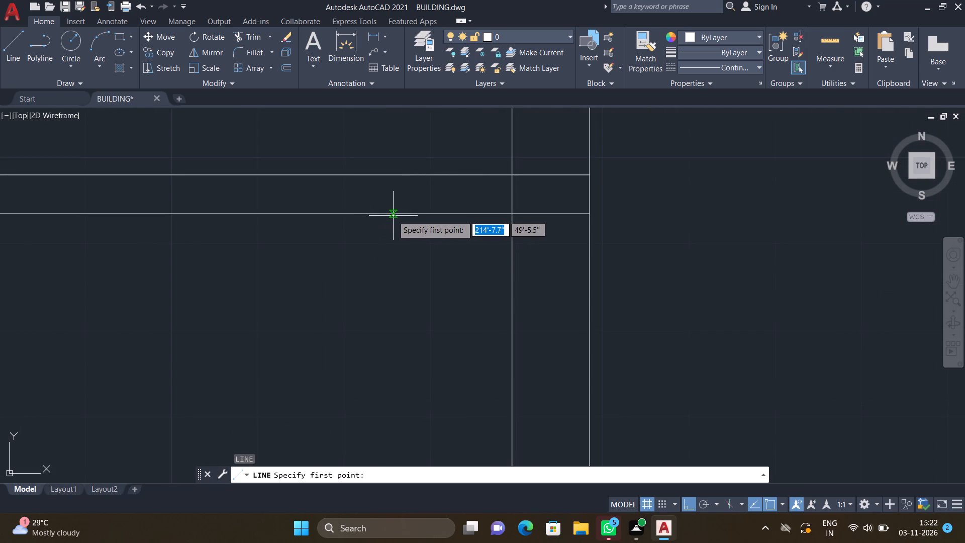
left_click(391, 214)
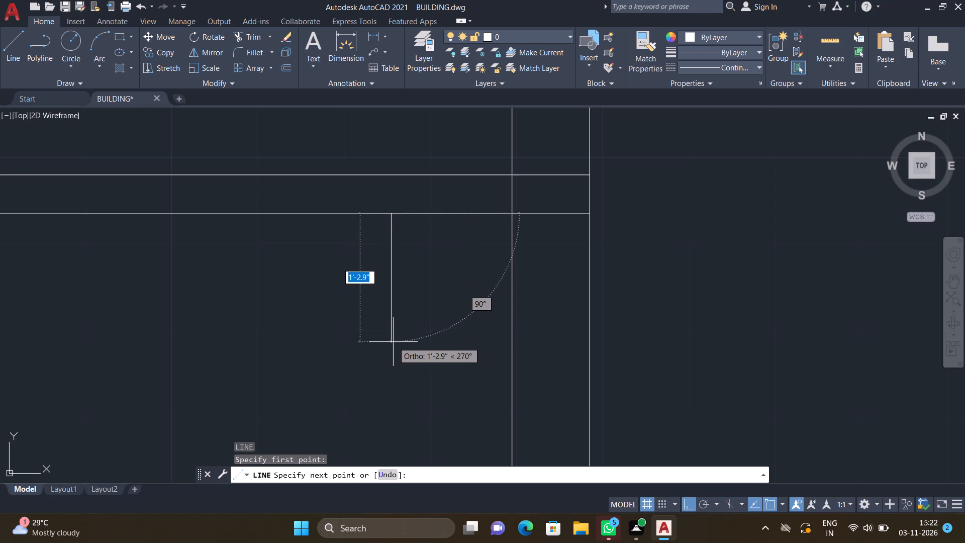
left_click(392, 337)
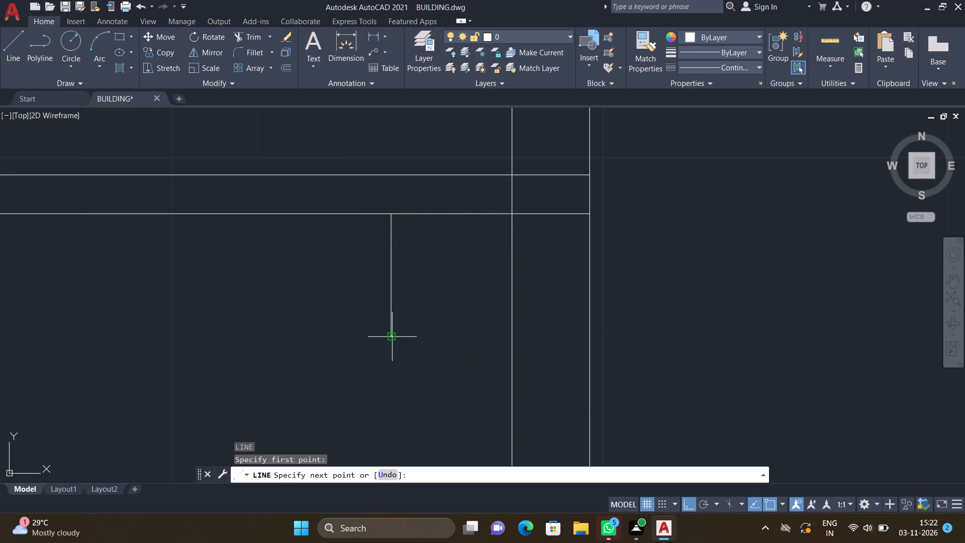
left_click(511, 337)
key("Return")
Draw a smaller two-sided outline about 1' by 1' inside the northeast corner outline, from the partition to the east wall's inner face.
key("l")
key("Return")
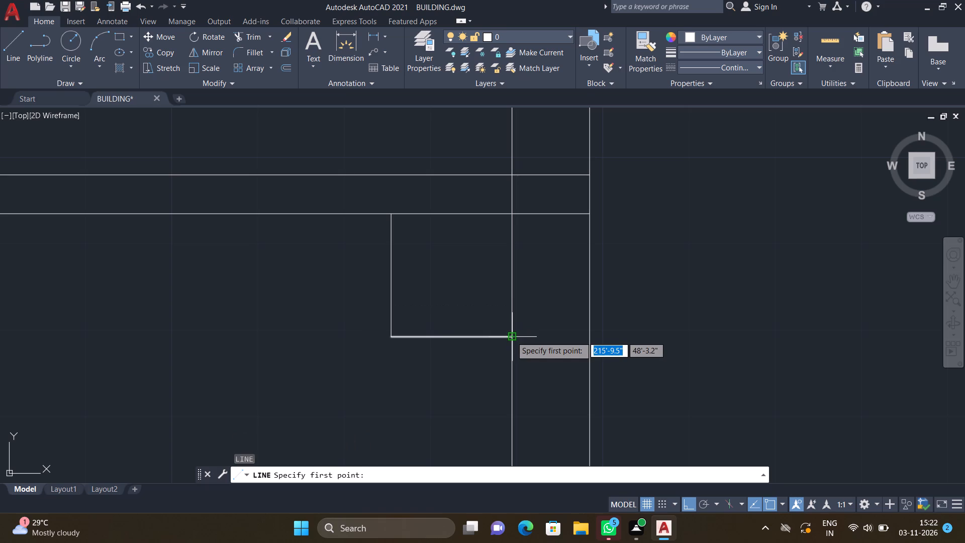
scroll(400, 234, "up", 2)
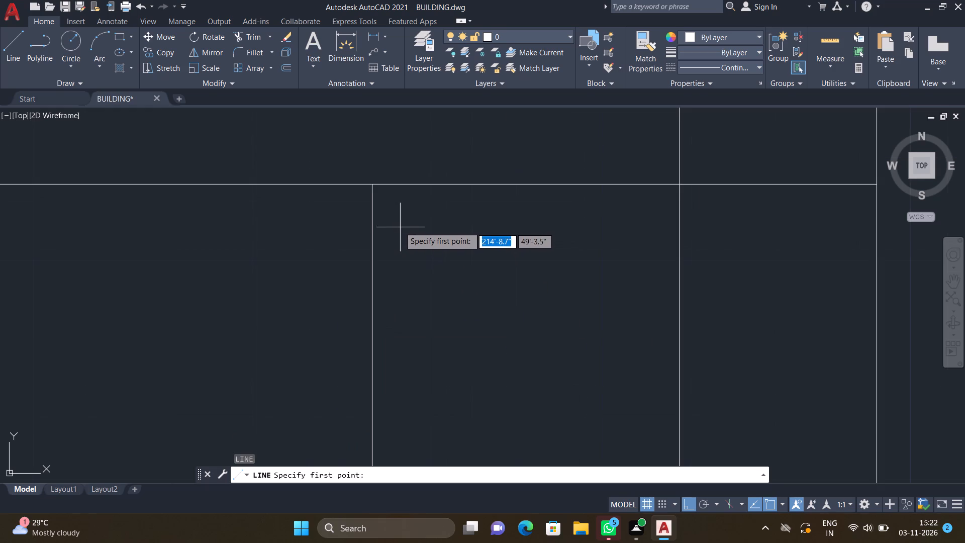
left_click_drag(408, 186, 407, 190)
scroll(401, 333, "down", 3)
scroll(403, 361, "up", 3)
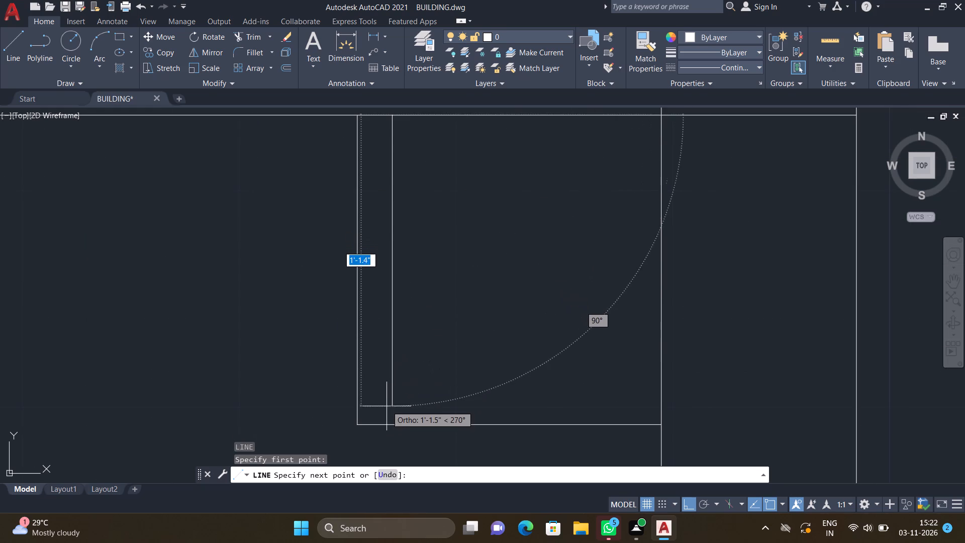
left_click_drag(390, 380, 395, 381)
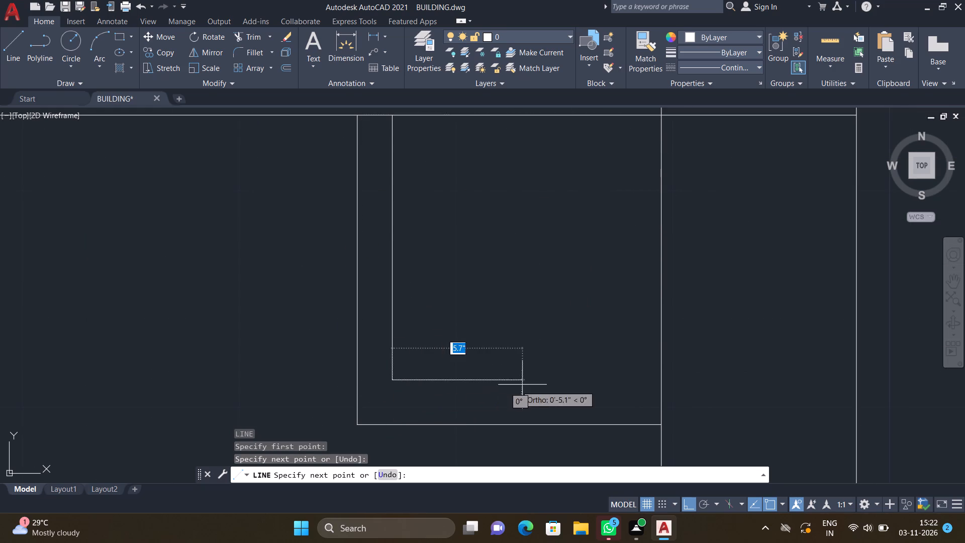
left_click(658, 382)
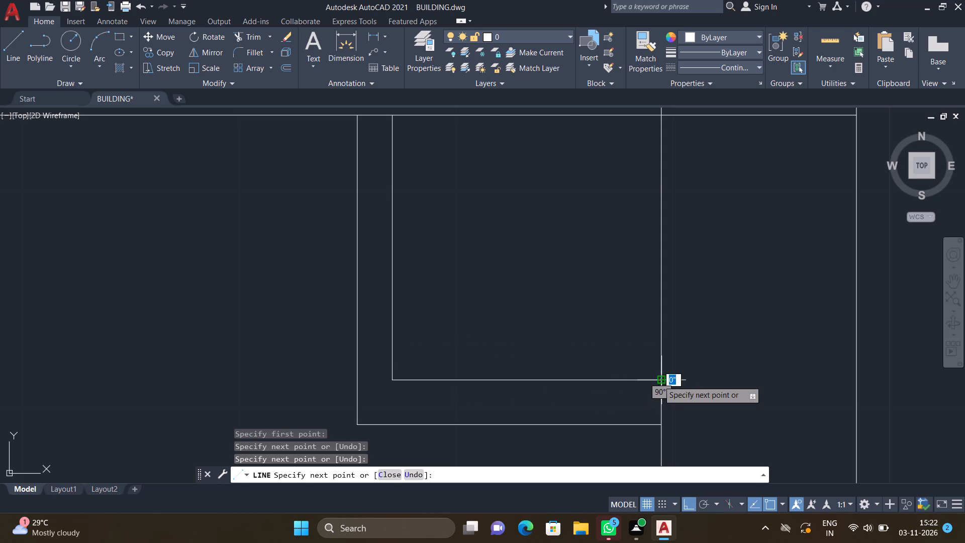
key("Return")
Draw a horizontal line 5' long across the narrow room west of the south balcony, about 2' below its north wall.
scroll(644, 383, "down", 4)
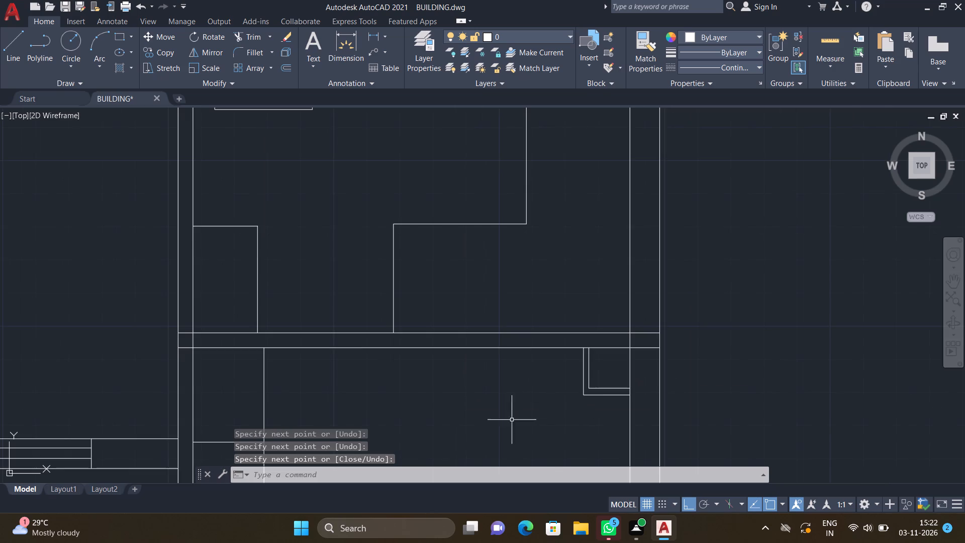
scroll(507, 421, "down", 2)
scroll(468, 446, "down", 3)
scroll(467, 475, "up", 4)
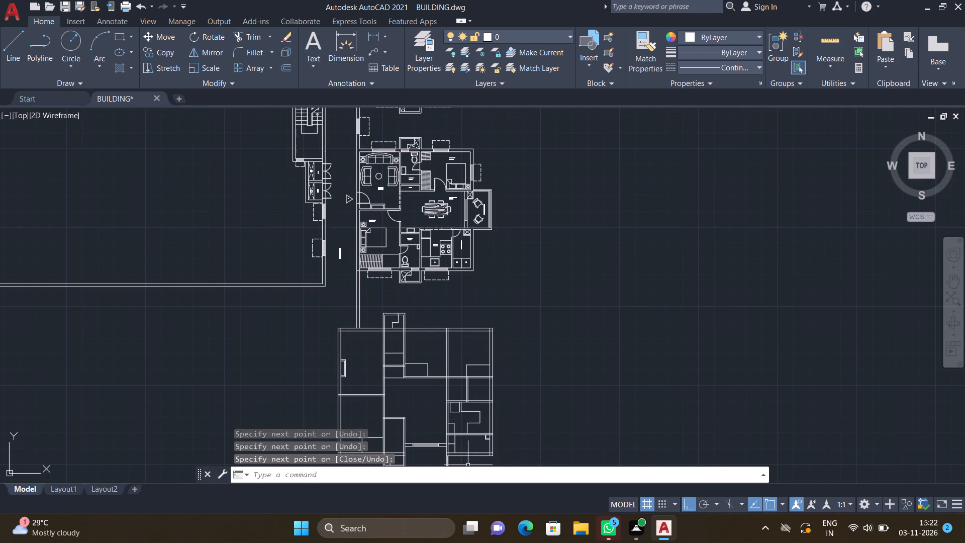
scroll(471, 462, "up", 4)
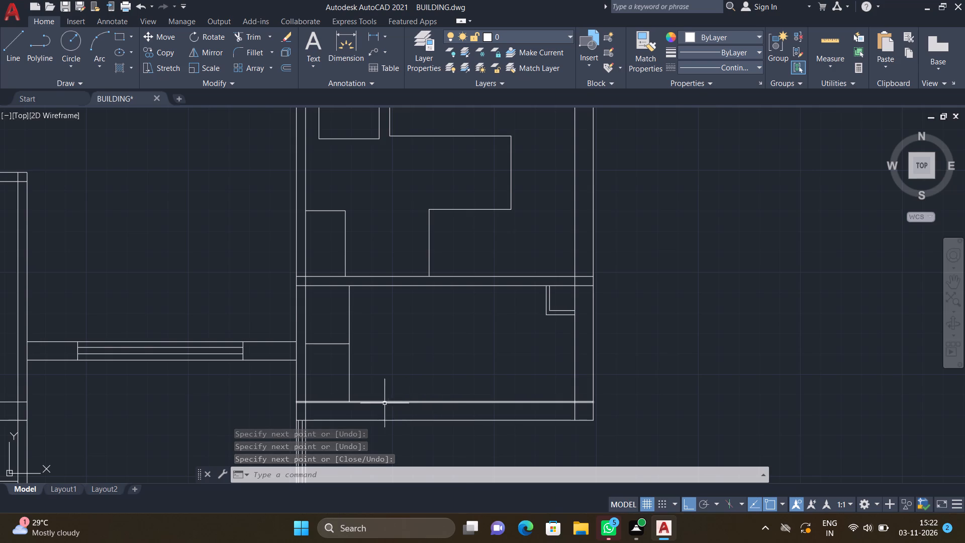
scroll(377, 398, "down", 2)
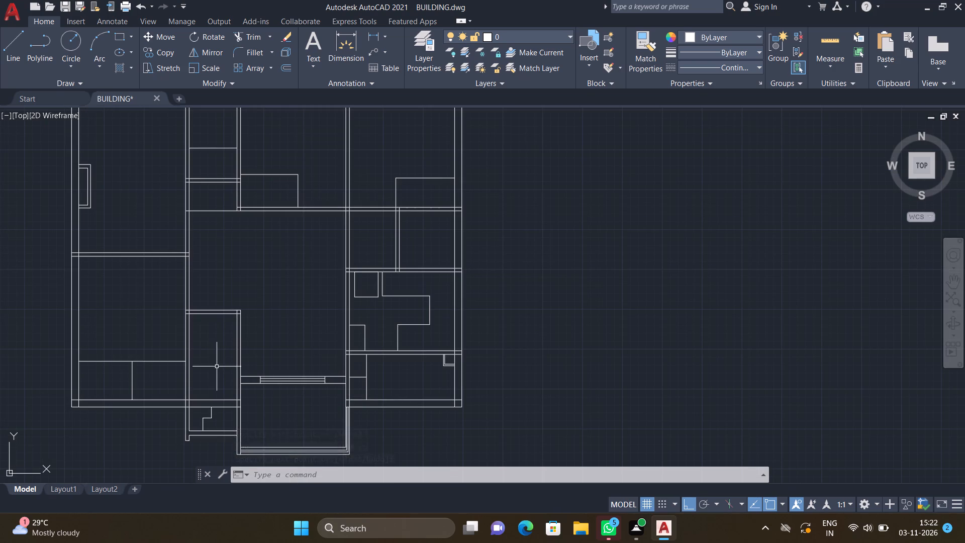
scroll(291, 320, "down", 2)
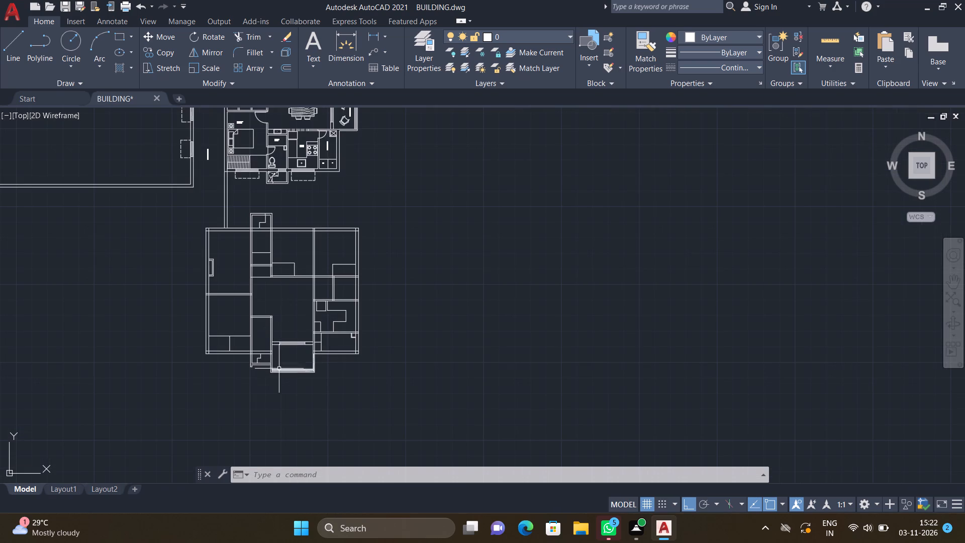
scroll(211, 358, "up", 2)
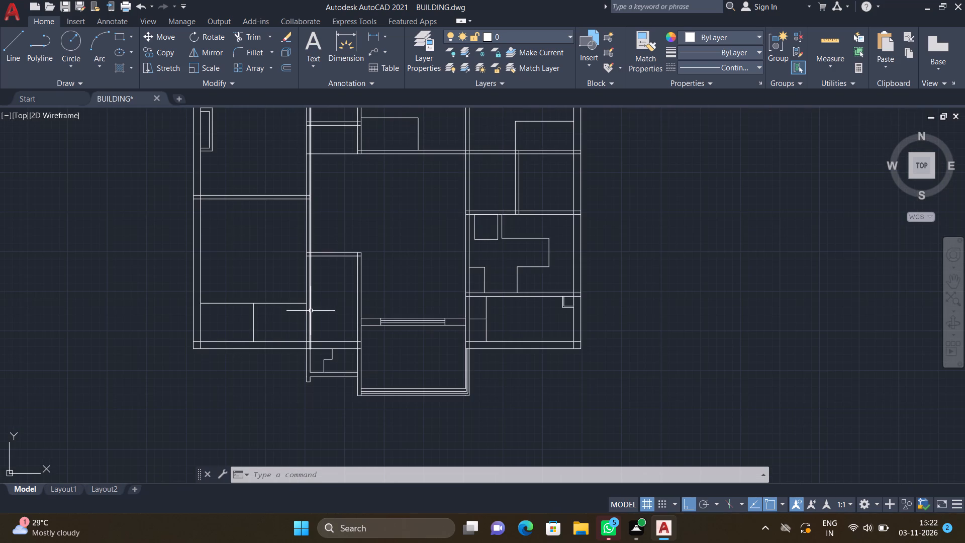
key("l")
key("Return")
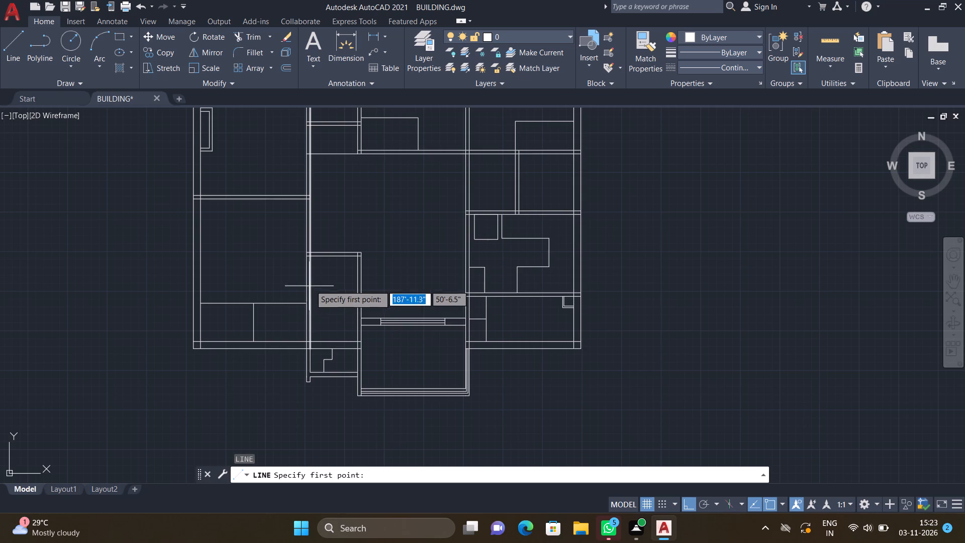
scroll(309, 284, "up", 3)
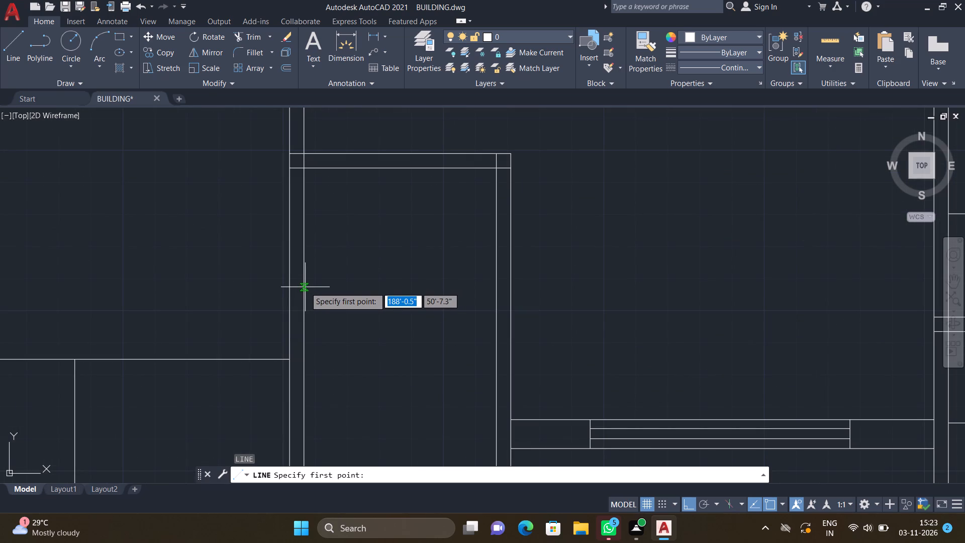
left_click(305, 248)
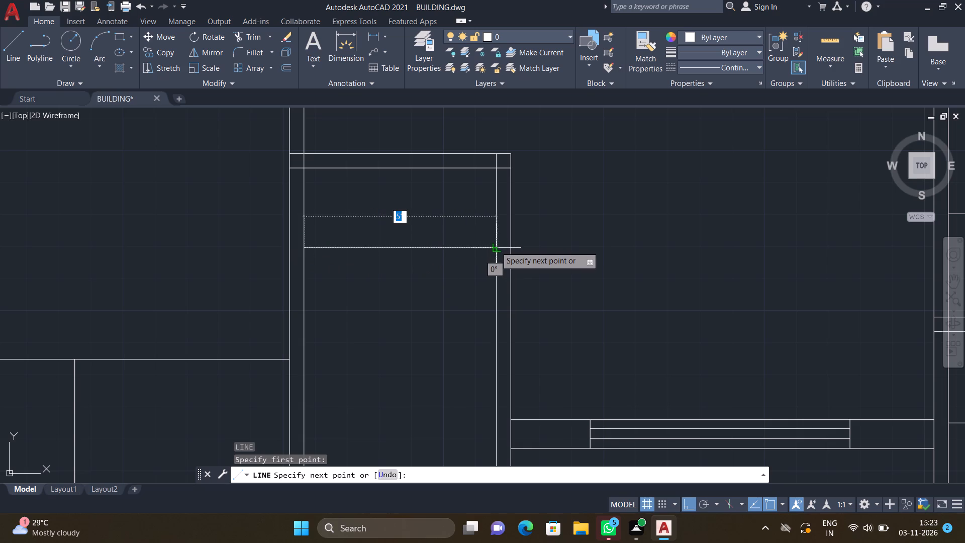
left_click(496, 246)
key("Return")
Draw a two-sided outline above the same narrow room, from its northeast outer corner up about 2'-4", and west to the adjoining wall's west face.
scroll(496, 245, "down", 2)
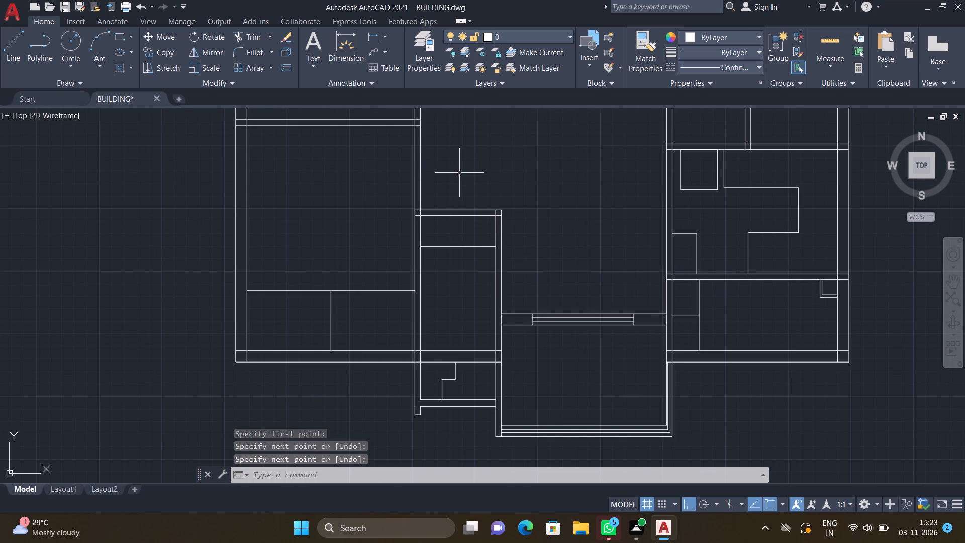
scroll(463, 175, "up", 1)
key("l")
key("Return")
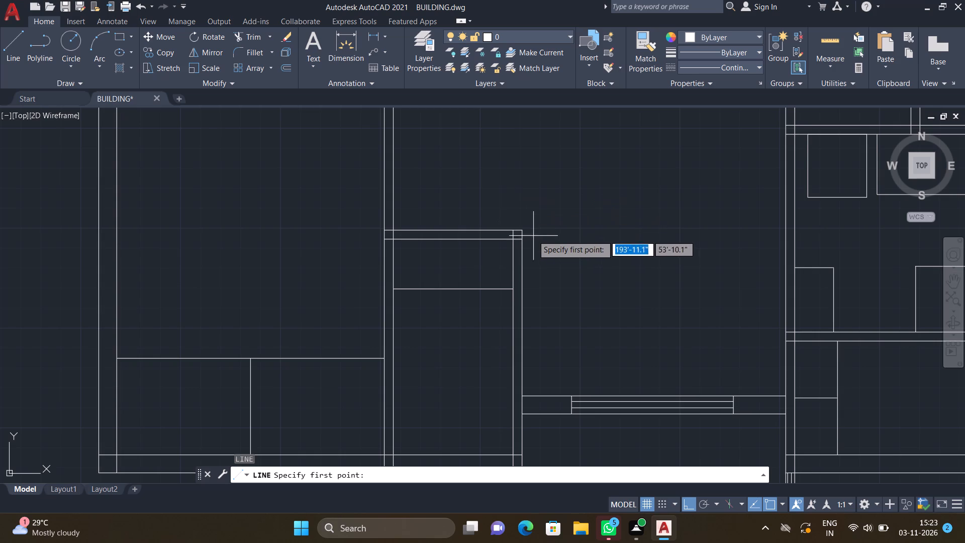
left_click(519, 230)
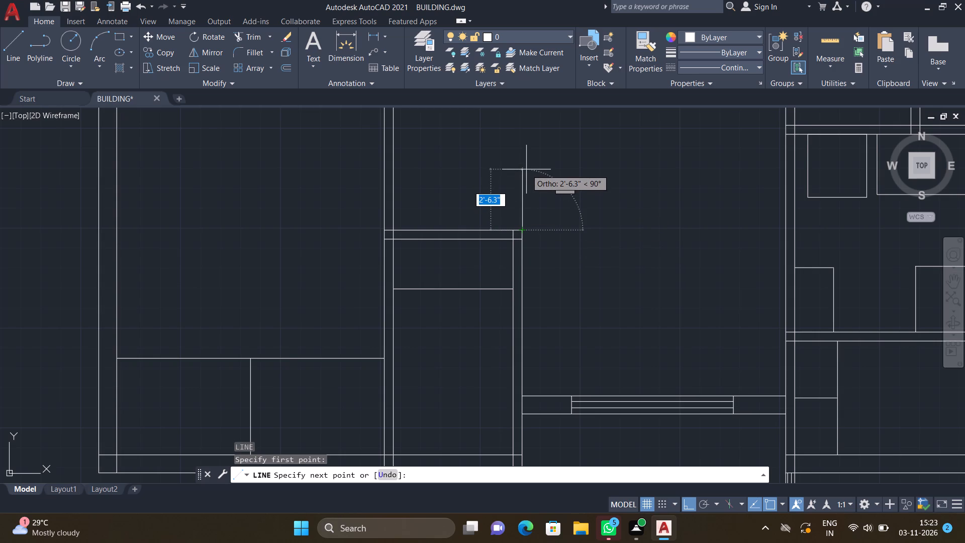
scroll(518, 173, "up", 1)
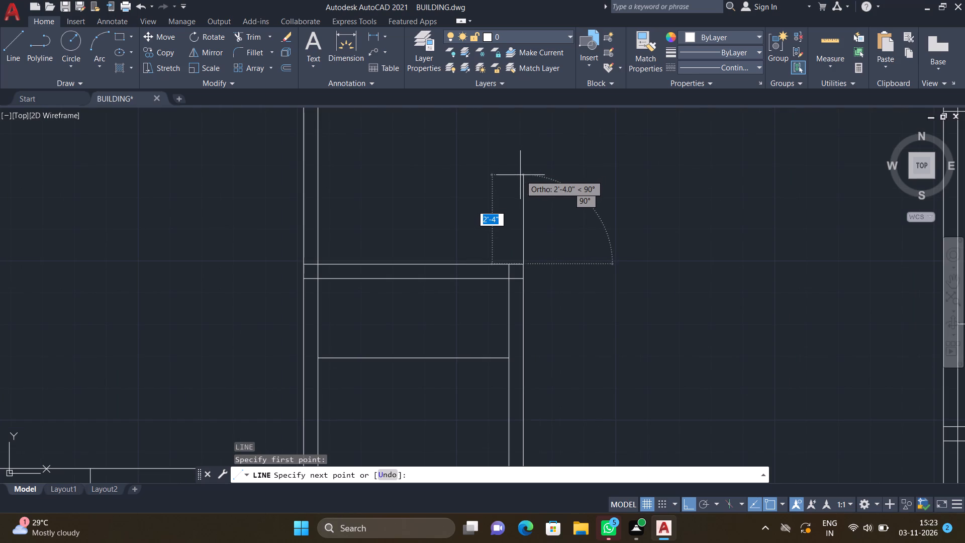
left_click(520, 174)
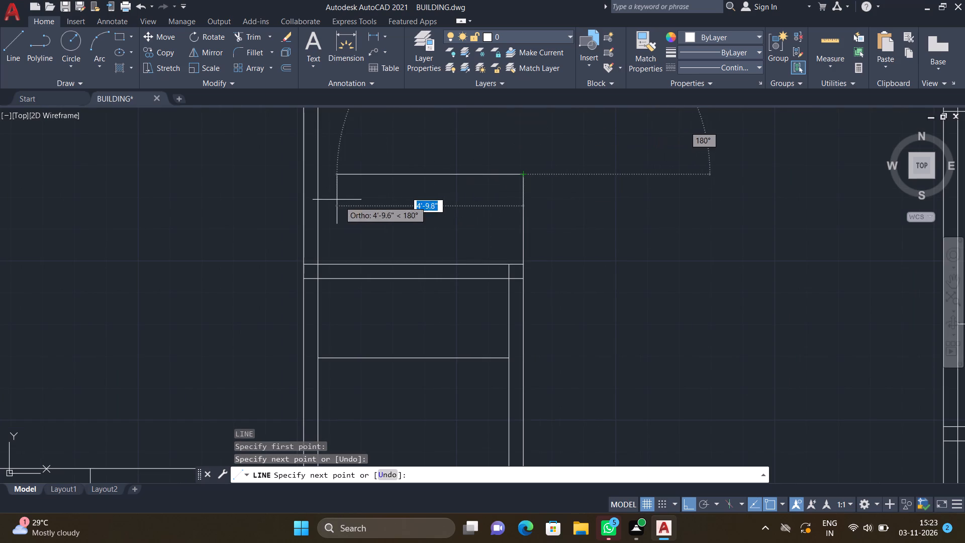
scroll(309, 182, "up", 1)
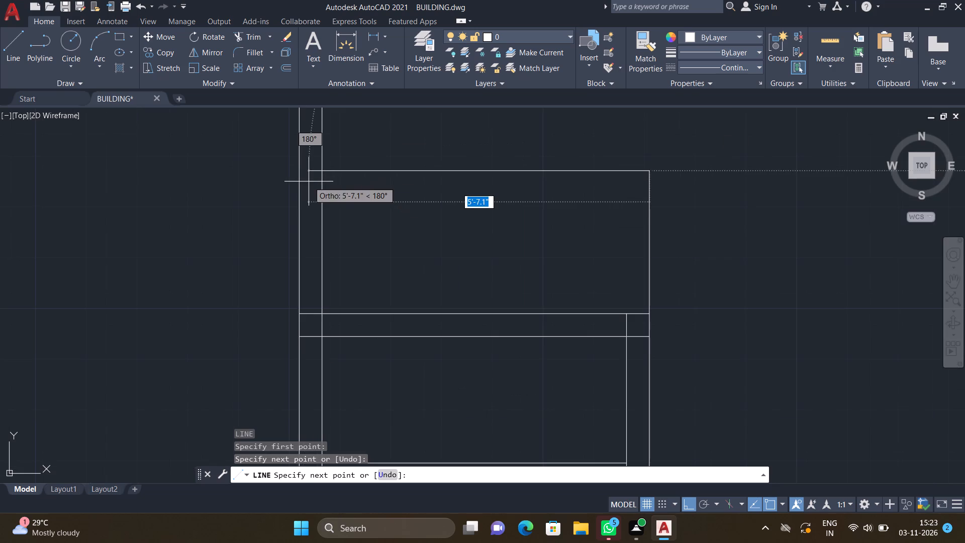
left_click(302, 173)
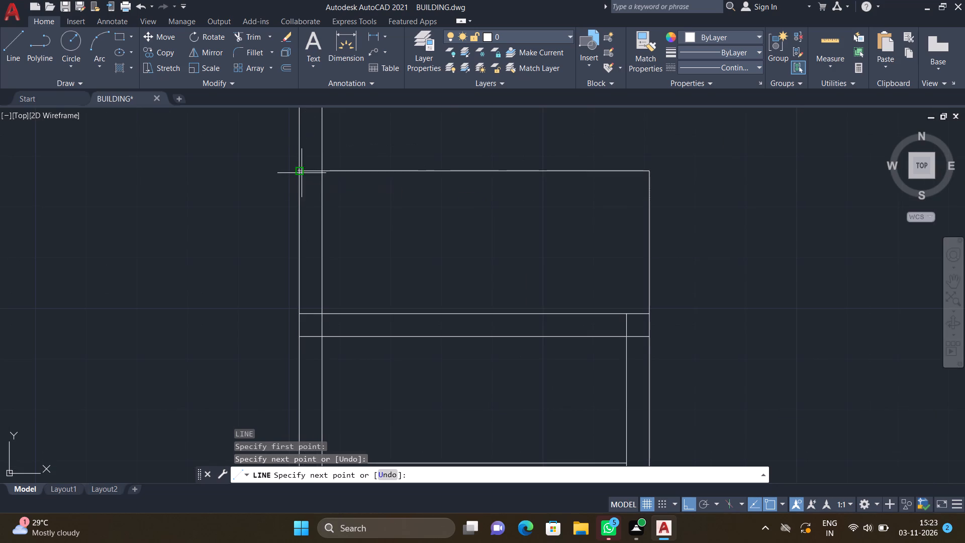
key("Return")
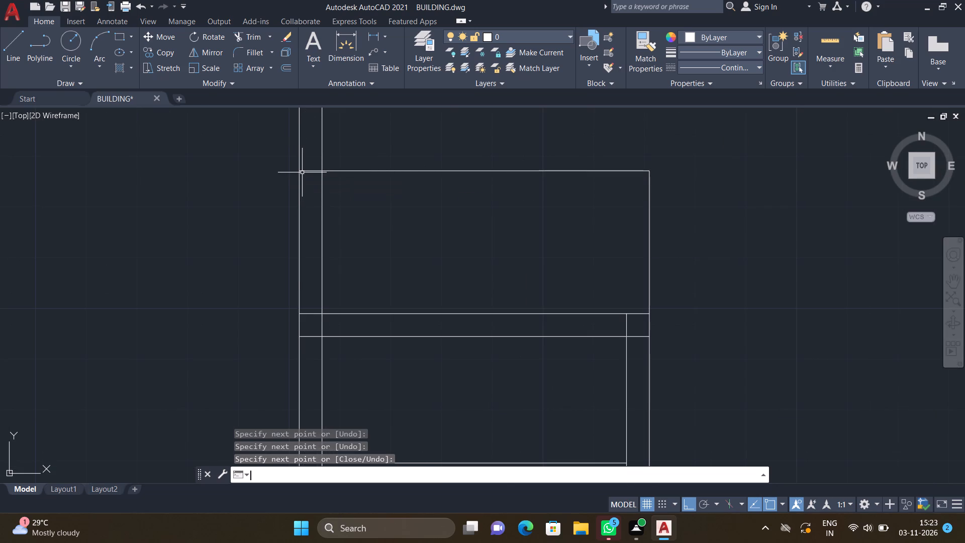
scroll(304, 172, "down", 5)
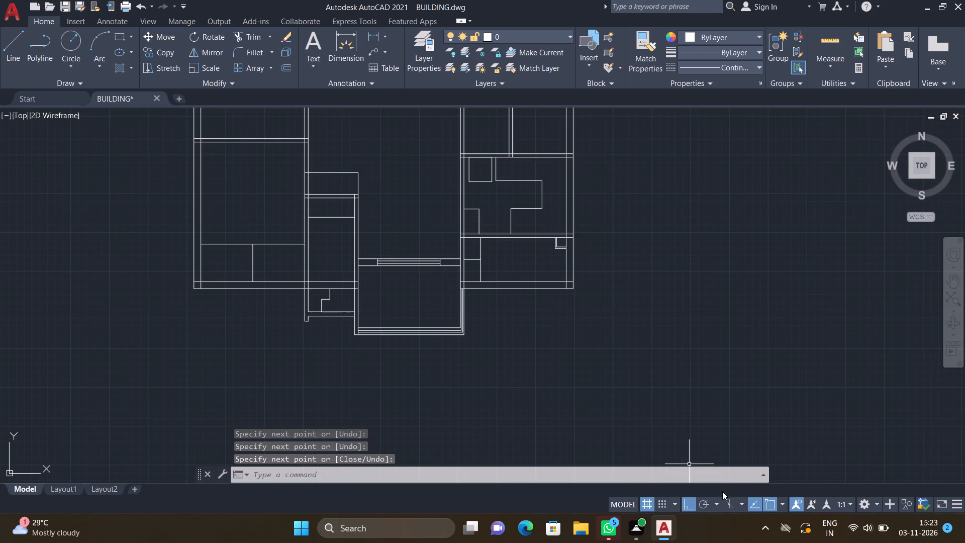